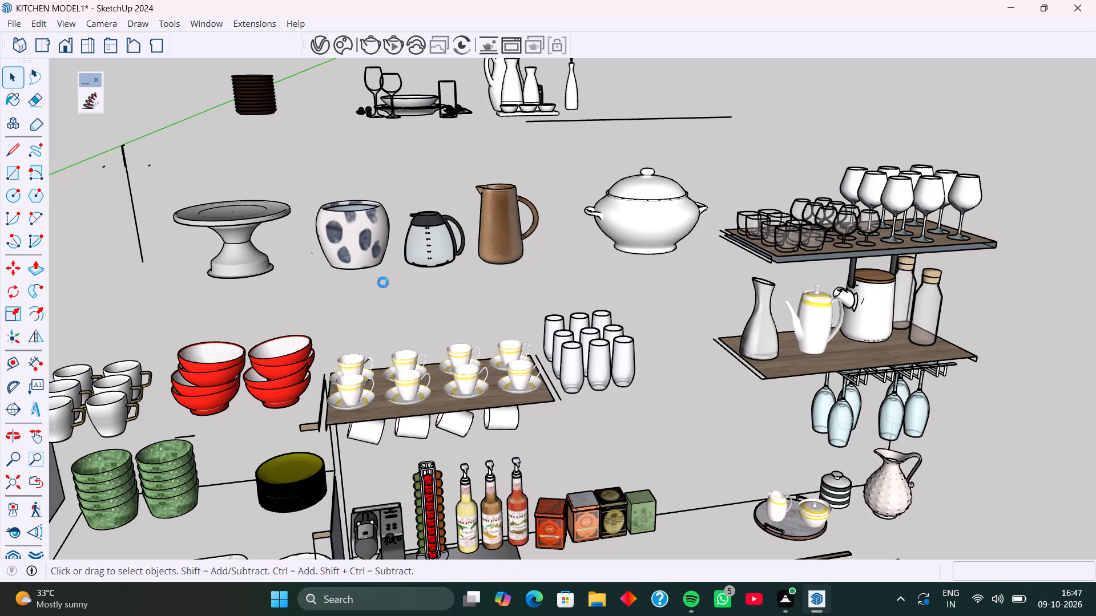
# Move the two stacks of green bowls from the buffet model about 11' 6" onto the kitchen's third open shelf from the top.
pyautogui.scroll(-6, 373, 265)
pyautogui.scroll(-5, 539, 285)
pyautogui.scroll(-3, 470, 288)
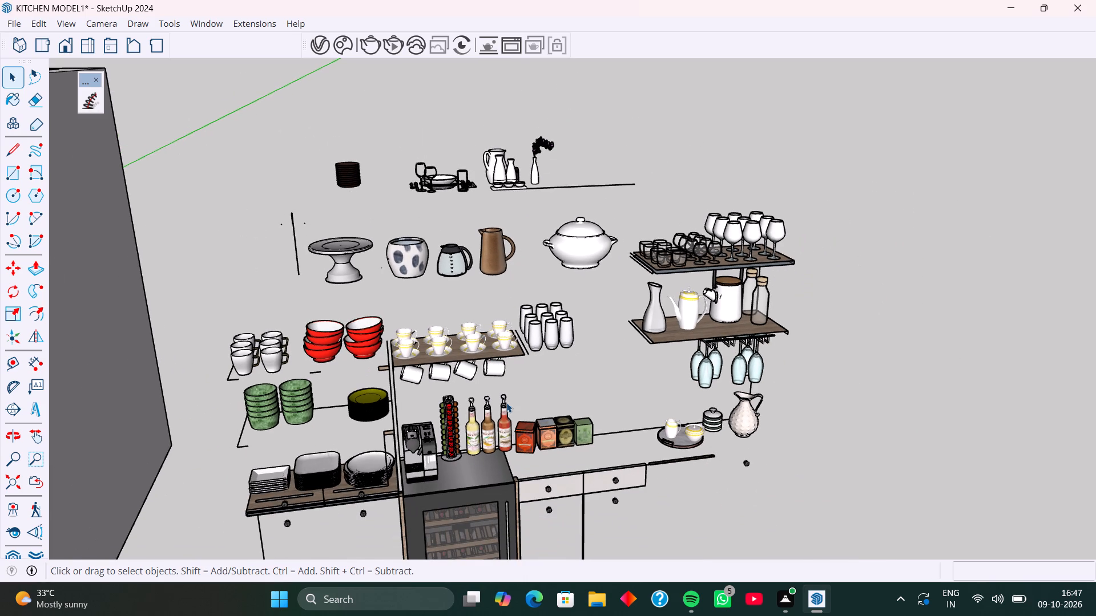
pyautogui.keyDown('shift'); pyautogui.moveTo(488, 406); pyautogui.dragTo(512, 363, button='middle'); pyautogui.keyUp('shift')
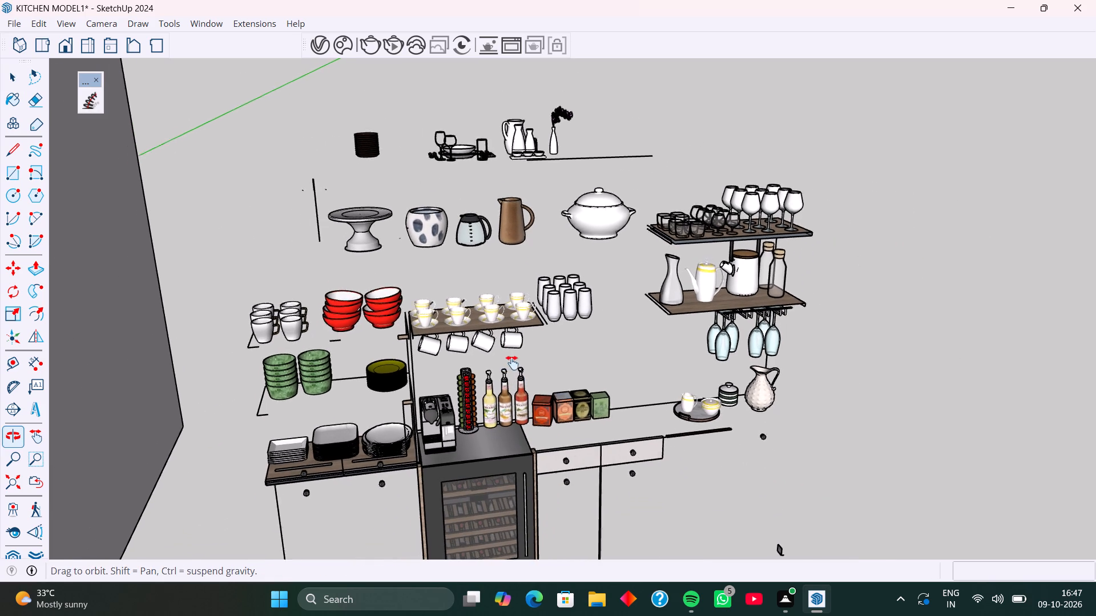
pyautogui.keyDown('shift'); pyautogui.moveTo(512, 363); pyautogui.dragTo(518, 329, button='middle'); pyautogui.keyUp('shift')
pyautogui.scroll(-3, 518, 325)
pyautogui.keyDown('shift'); pyautogui.moveTo(439, 357); pyautogui.dragTo(491, 323, button='middle'); pyautogui.keyUp('shift')
pyautogui.scroll(4, 420, 299)
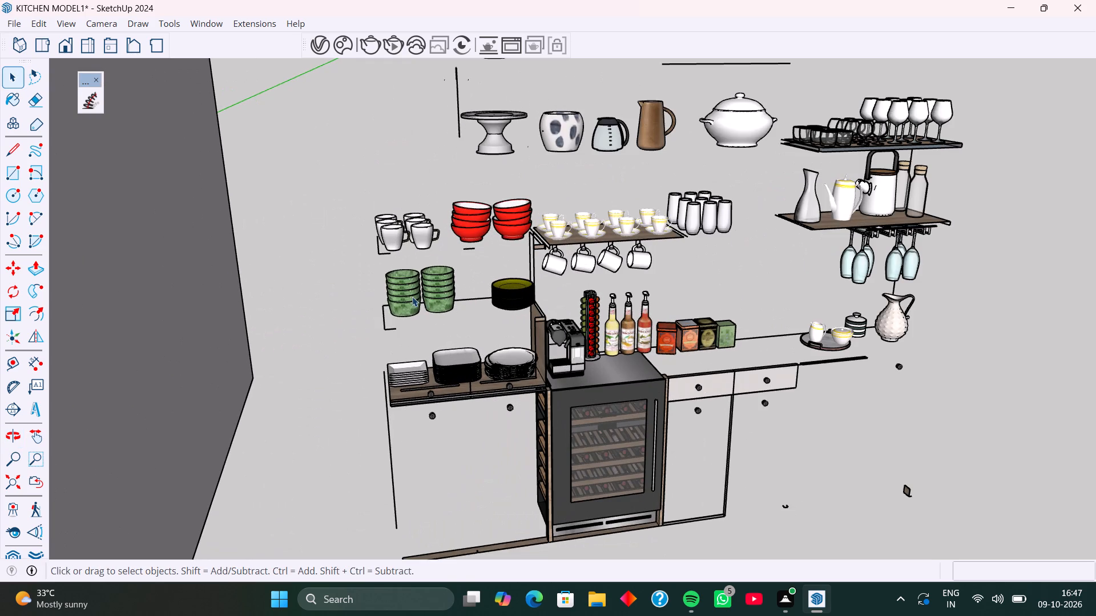
pyautogui.keyDown('shift'); pyautogui.click(410, 296); pyautogui.keyUp('shift')
pyautogui.keyDown('shift'); pyautogui.click(433, 294); pyautogui.keyUp('shift')
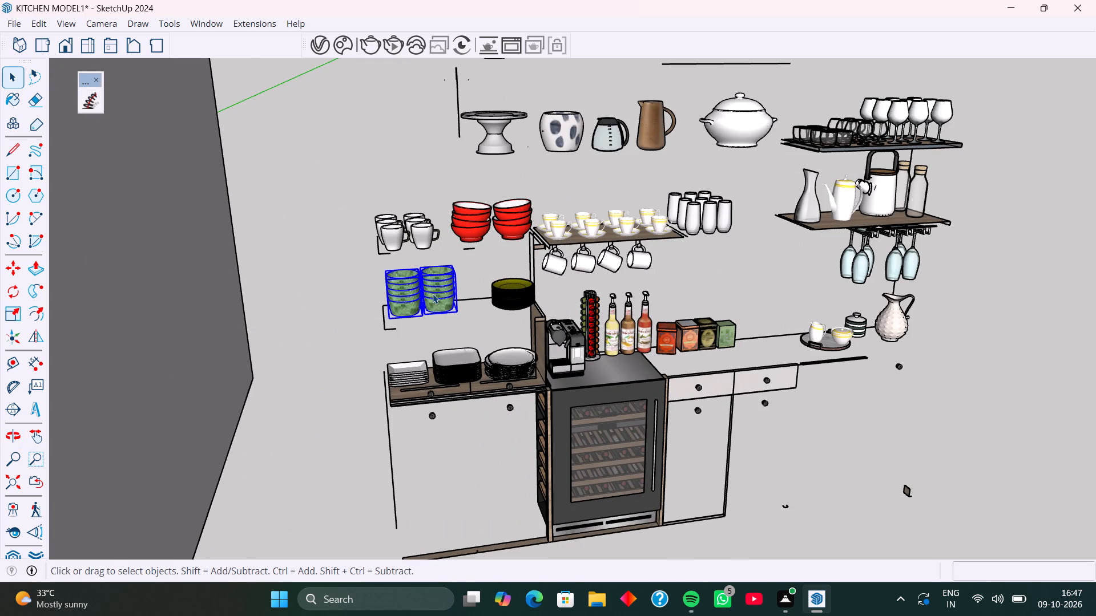
pyautogui.press('m')
pyautogui.click(457, 314)
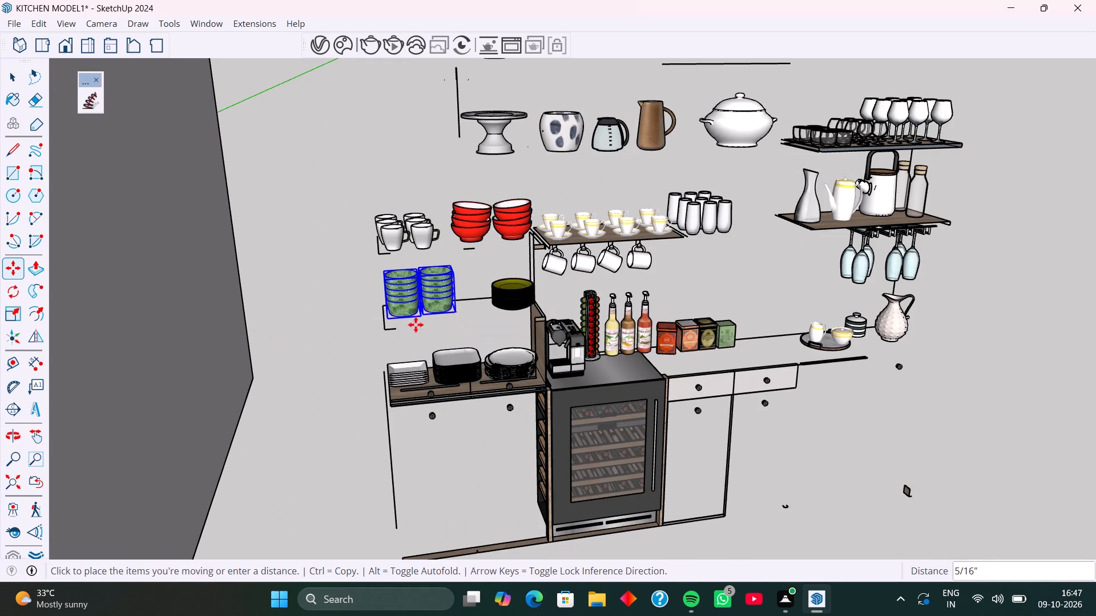
pyautogui.scroll(-10, 356, 328)
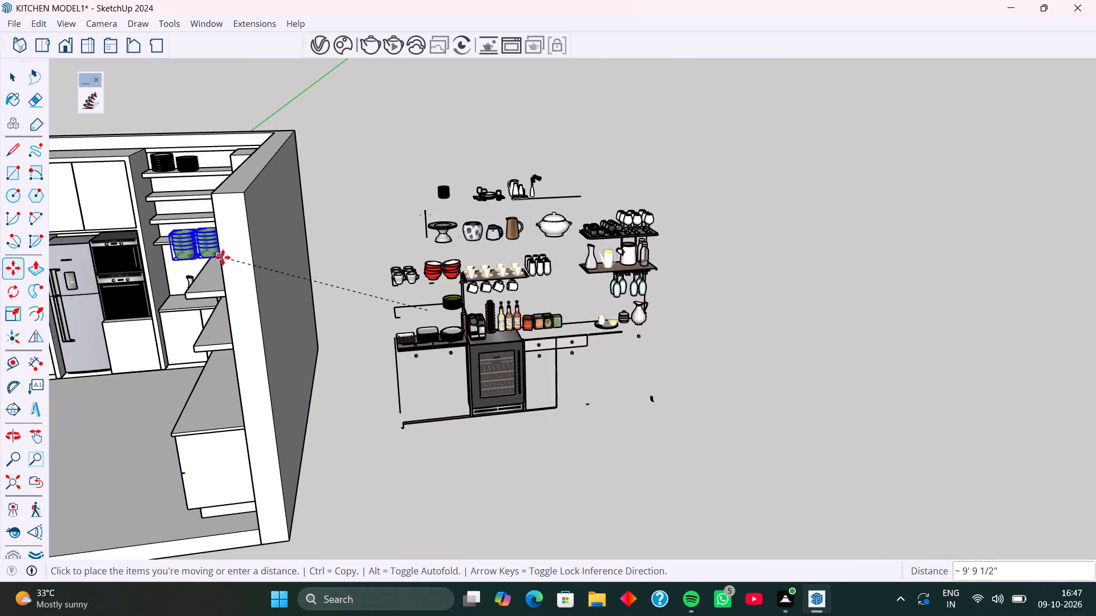
pyautogui.keyDown('shift'); pyautogui.moveTo(221, 257); pyautogui.dragTo(470, 295, button='middle'); pyautogui.keyUp('shift')
pyautogui.scroll(3, 372, 257)
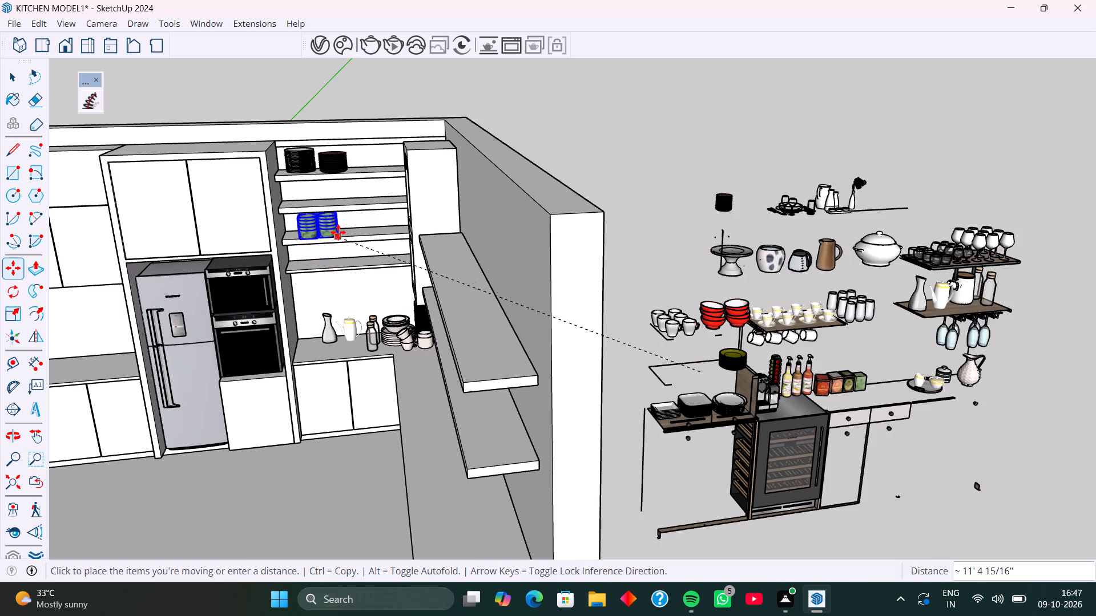
pyautogui.scroll(4, 338, 232)
pyautogui.click(328, 240)
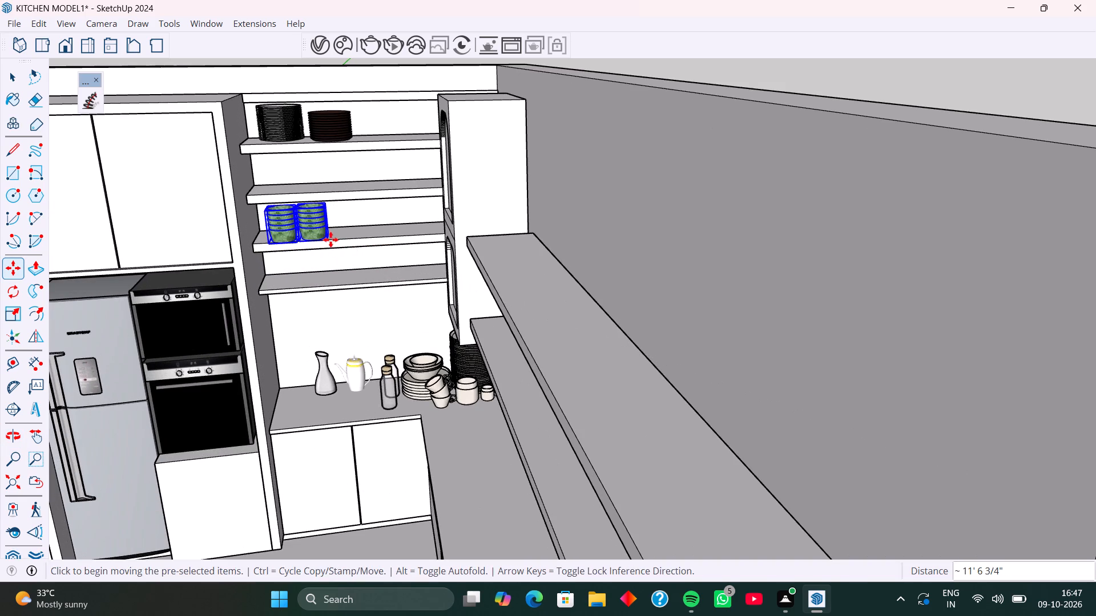
pyautogui.moveTo(350, 256); pyautogui.dragTo(321, 255, button='middle')
pyautogui.press('space')
pyautogui.scroll(-5, 354, 253)
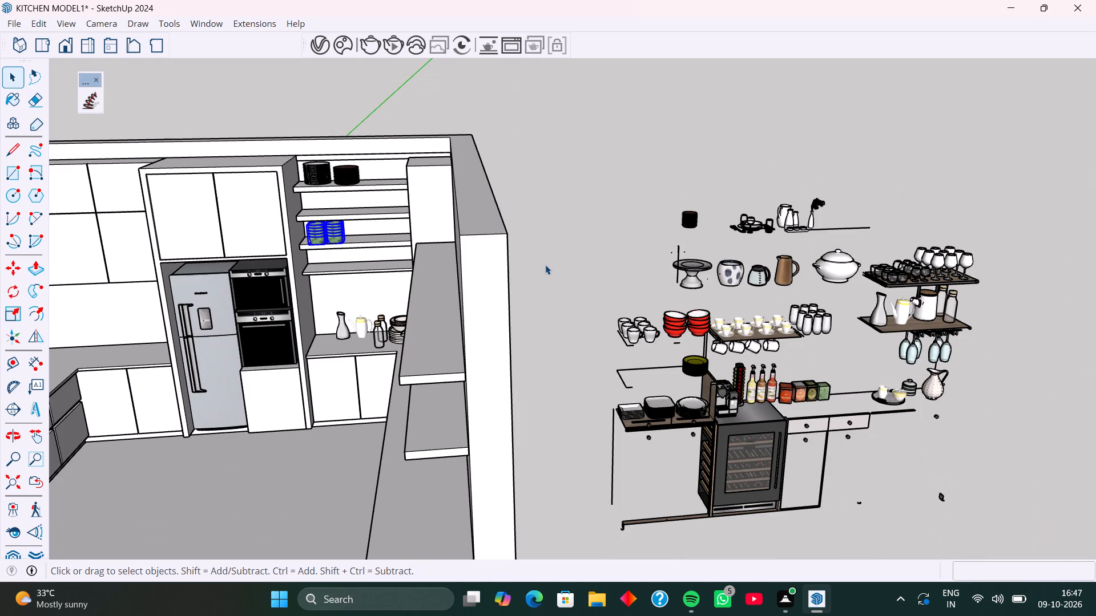
pyautogui.click(546, 265)
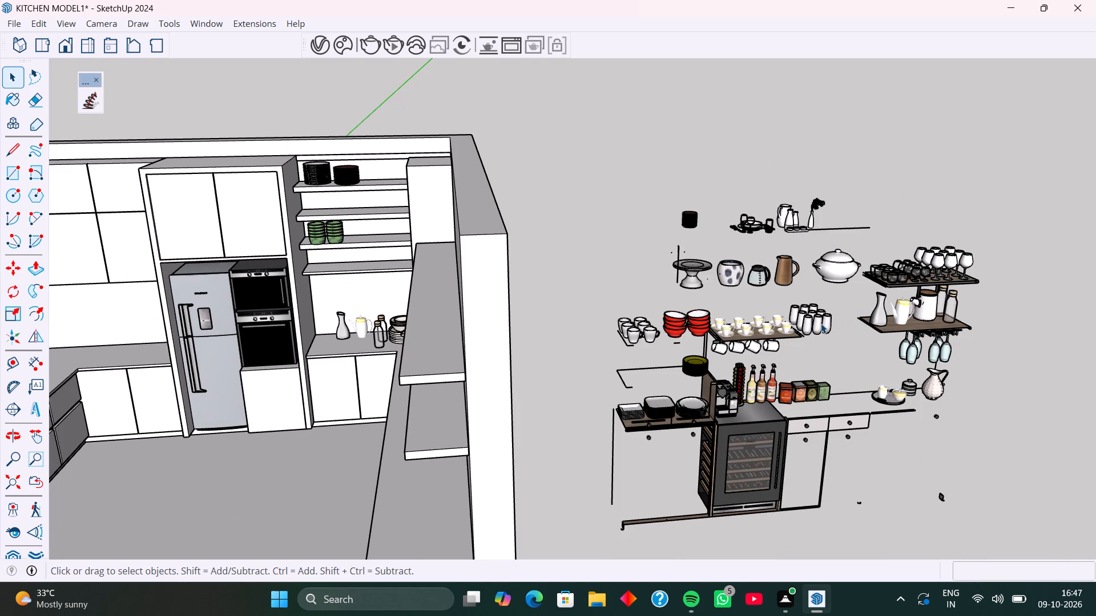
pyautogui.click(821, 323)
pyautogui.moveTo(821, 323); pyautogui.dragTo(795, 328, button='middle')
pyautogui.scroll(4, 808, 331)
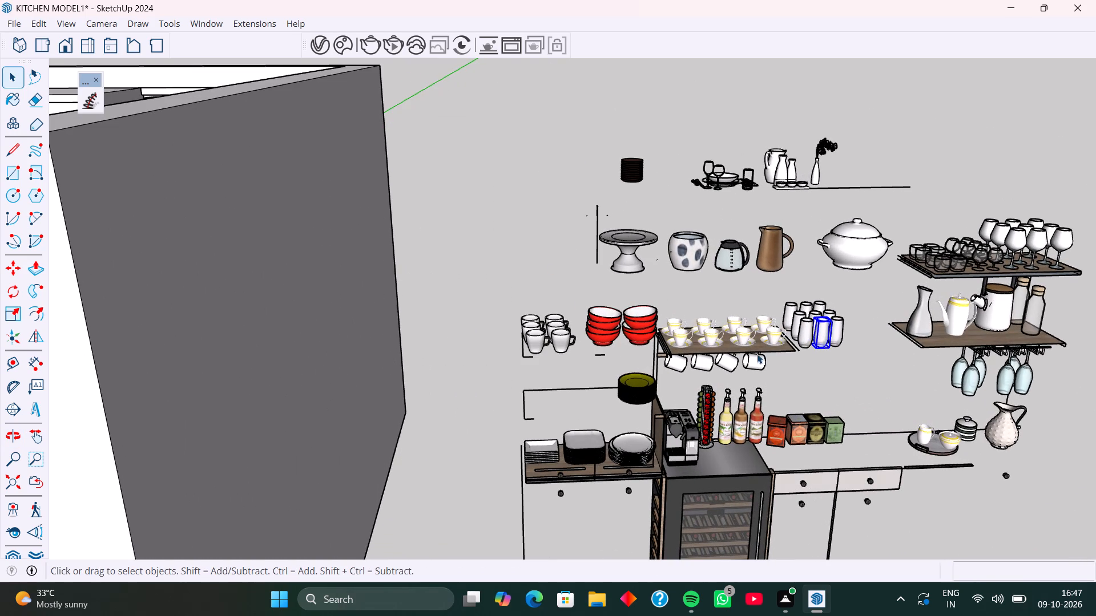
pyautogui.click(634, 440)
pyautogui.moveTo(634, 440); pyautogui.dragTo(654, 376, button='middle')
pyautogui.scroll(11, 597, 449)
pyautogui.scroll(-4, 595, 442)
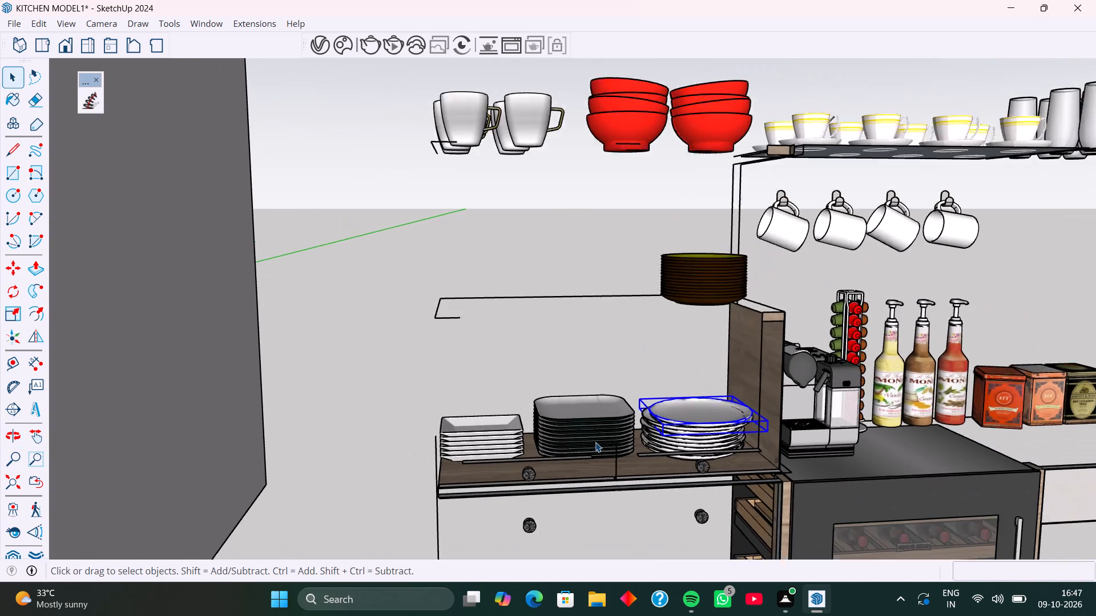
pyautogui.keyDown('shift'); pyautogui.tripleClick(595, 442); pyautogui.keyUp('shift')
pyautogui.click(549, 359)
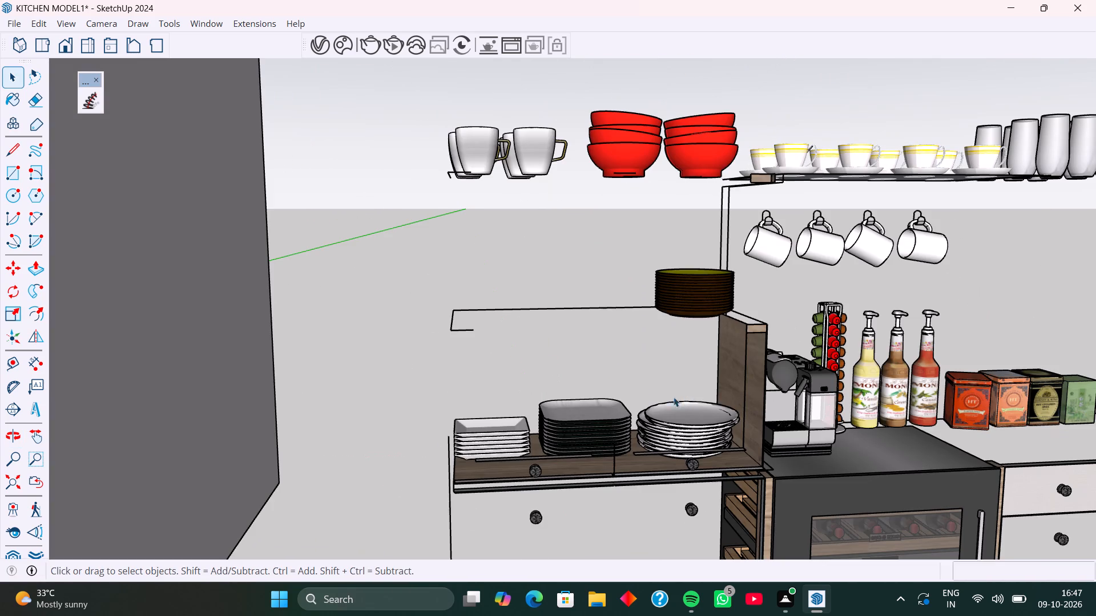
# Move the middle stack of dark square plates, together with the wooden surface beneath, about 4' away from the buffet cabinet.
pyautogui.keyDown('shift'); pyautogui.moveTo(632, 387); pyautogui.dragTo(558, 444); pyautogui.keyUp('shift')
pyautogui.keyDown('shift'); pyautogui.moveTo(558, 444); pyautogui.dragTo(555, 453); pyautogui.keyUp('shift')
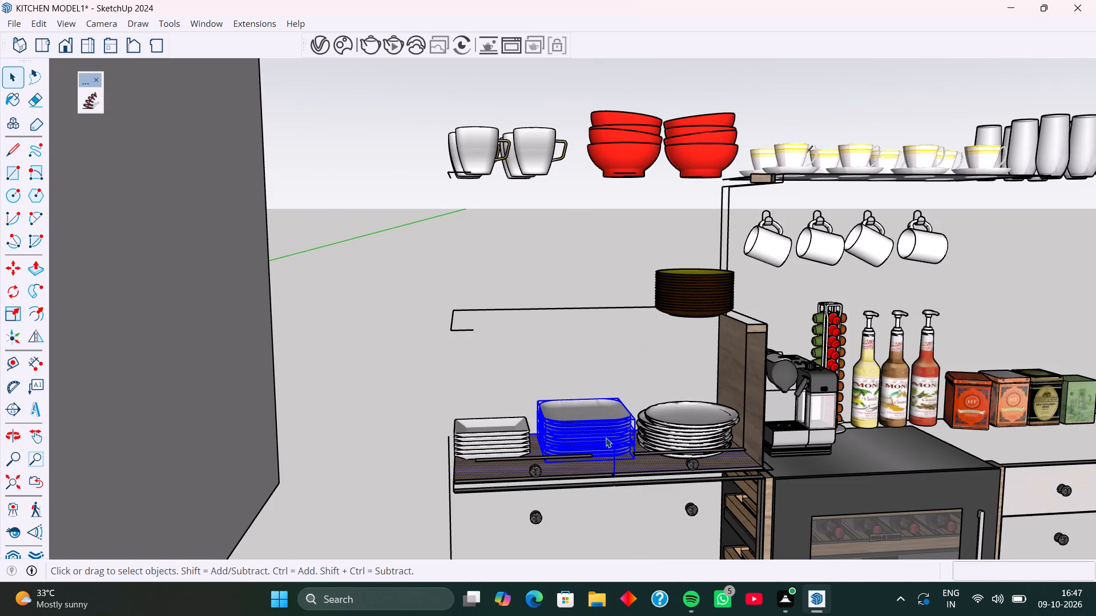
pyautogui.press('m')
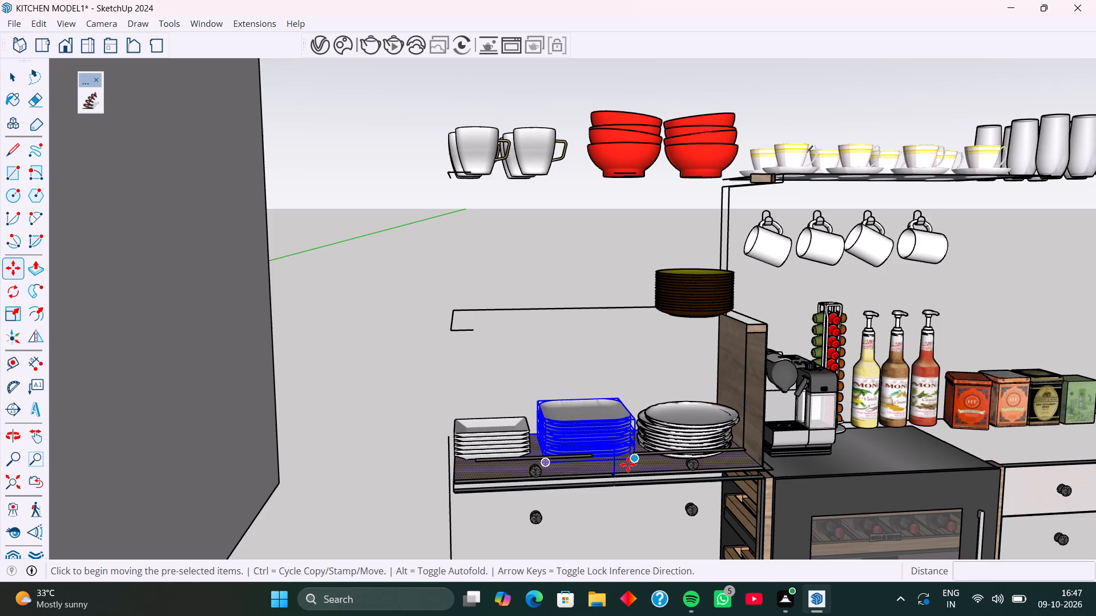
pyautogui.click(631, 461)
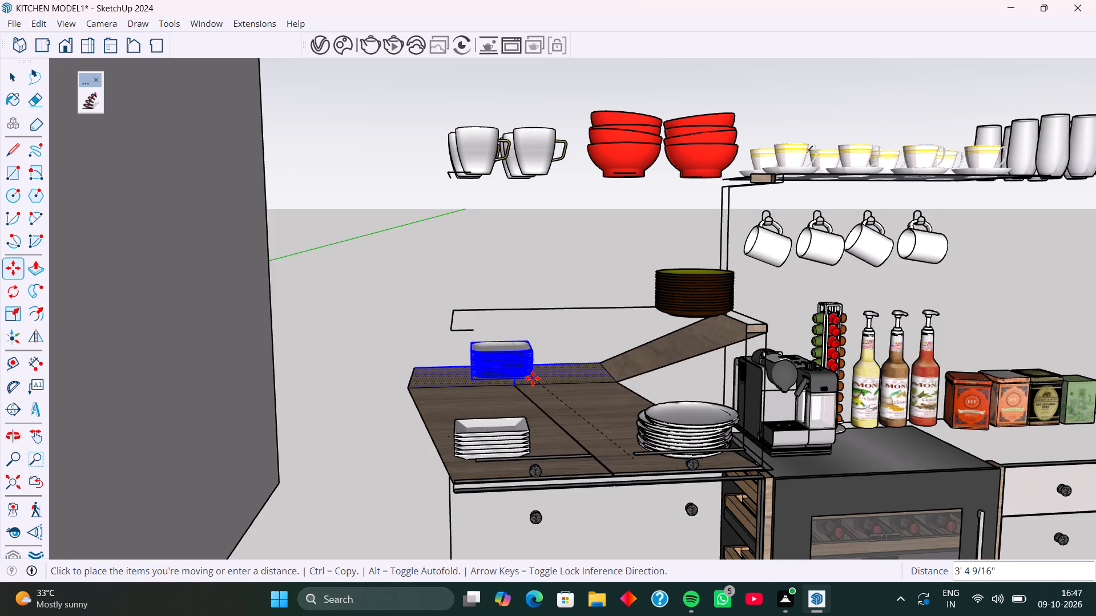
pyautogui.click(463, 374)
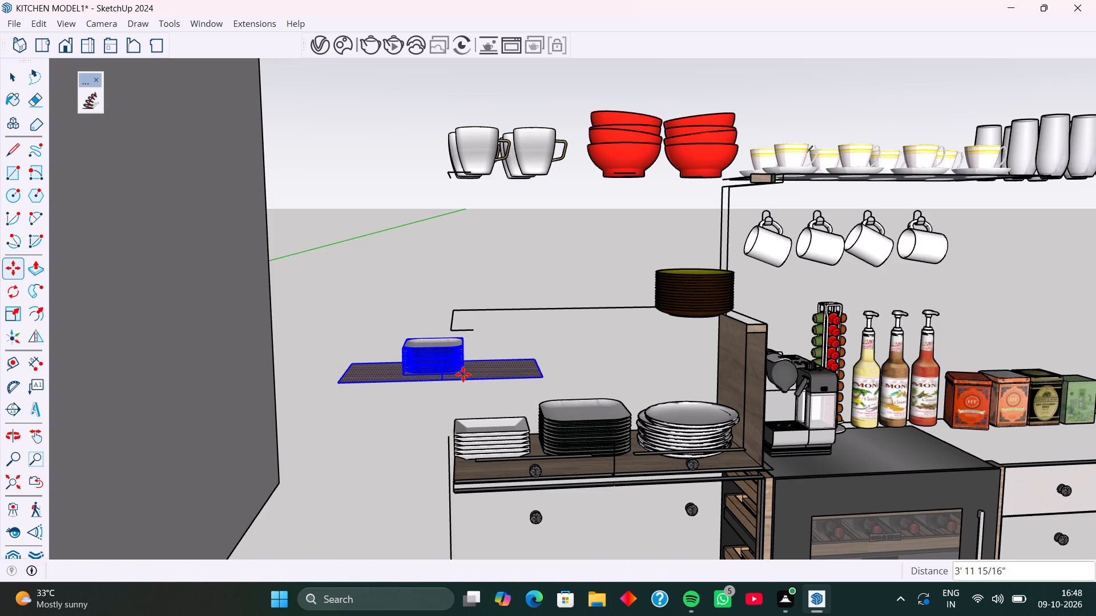
# Move the square plate stack and its wooden surface about 8' 8" onto the third kitchen shelf, beside the green bowls.
pyautogui.click(463, 374)
pyautogui.scroll(-12, 414, 413)
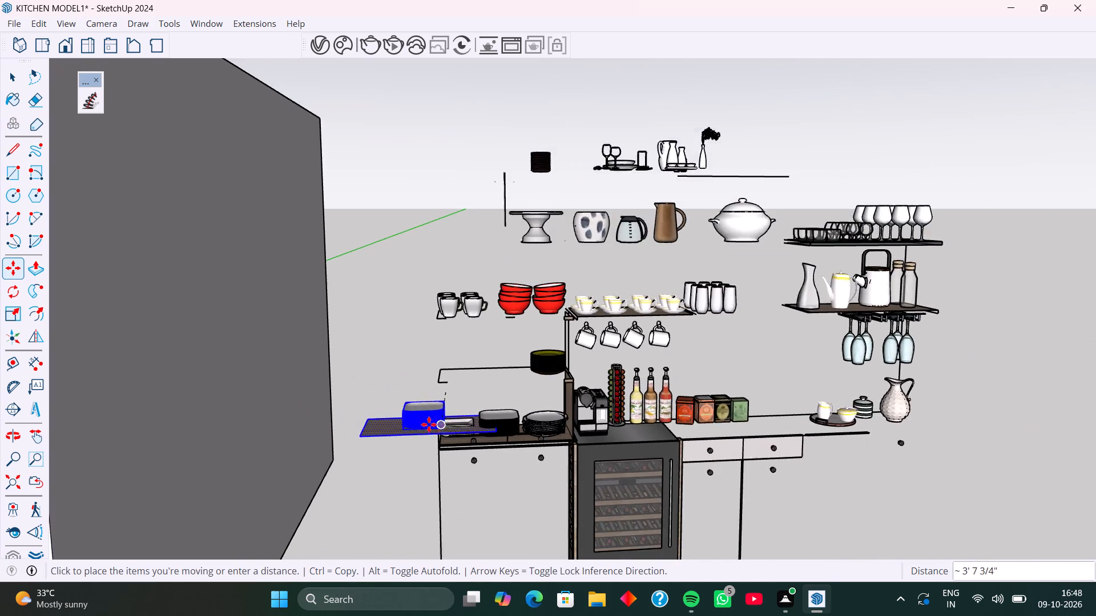
pyautogui.scroll(-14, 429, 424)
pyautogui.keyDown('shift'); pyautogui.moveTo(312, 440); pyautogui.dragTo(571, 497, button='middle'); pyautogui.keyUp('shift')
pyautogui.scroll(4, 514, 412)
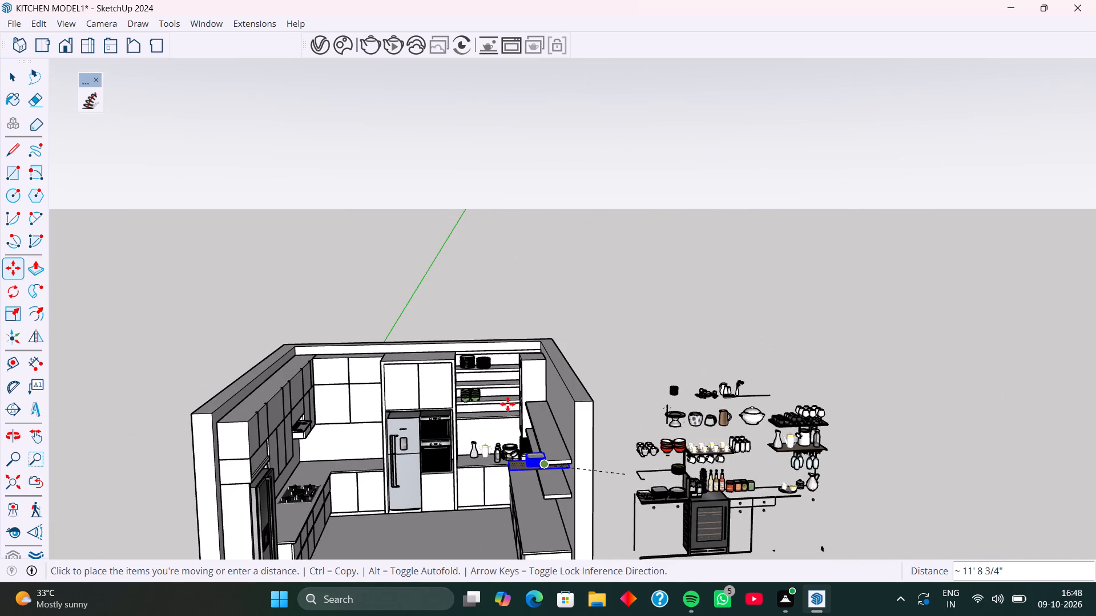
pyautogui.scroll(17, 507, 404)
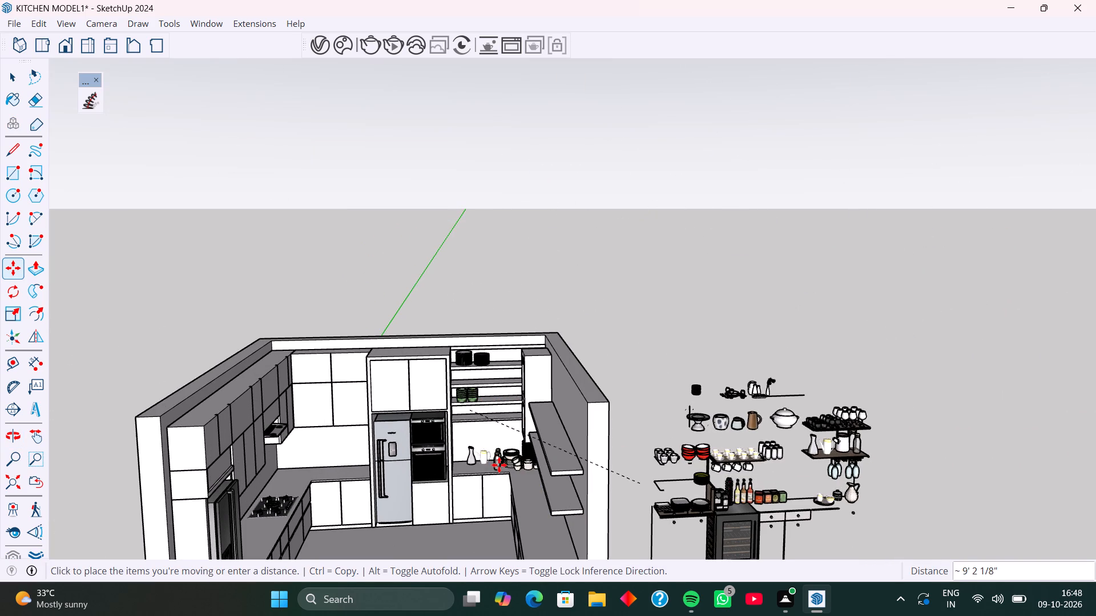
pyautogui.scroll(10, 506, 405)
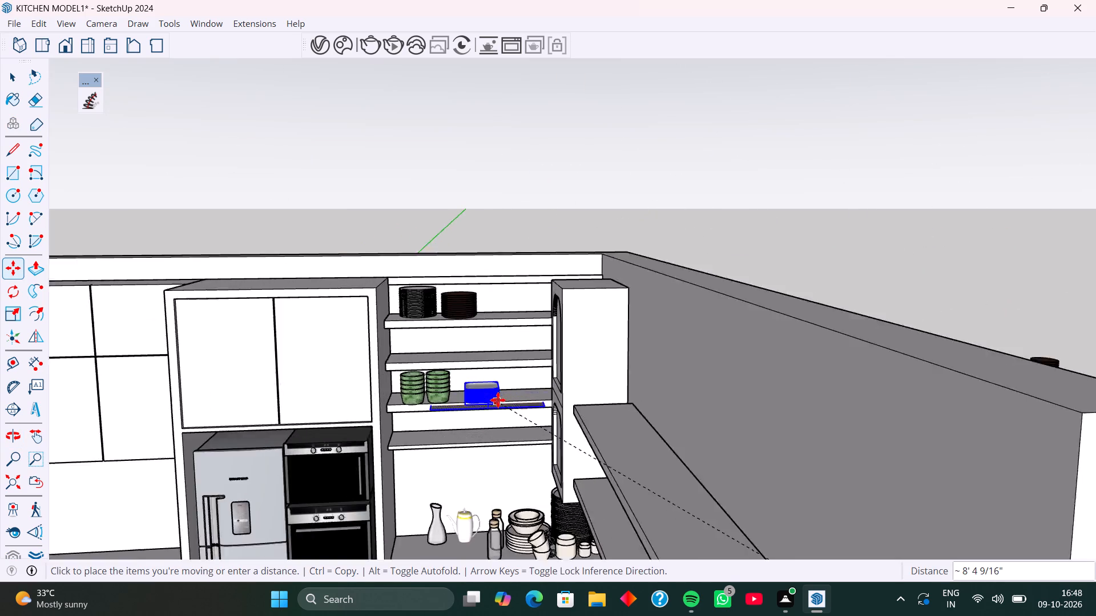
pyautogui.scroll(7, 498, 400)
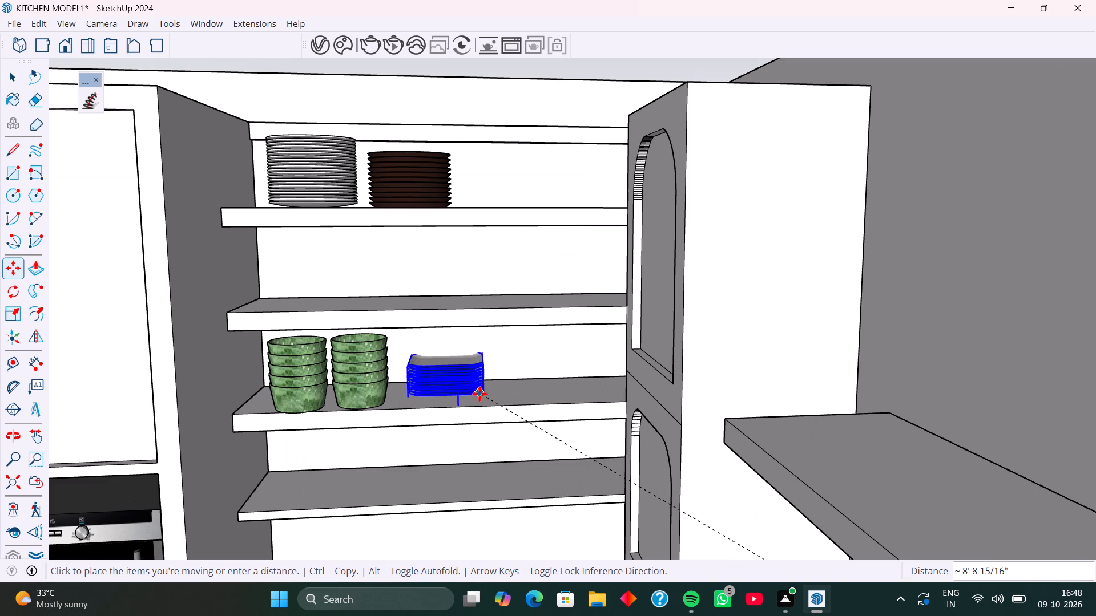
pyautogui.click(481, 398)
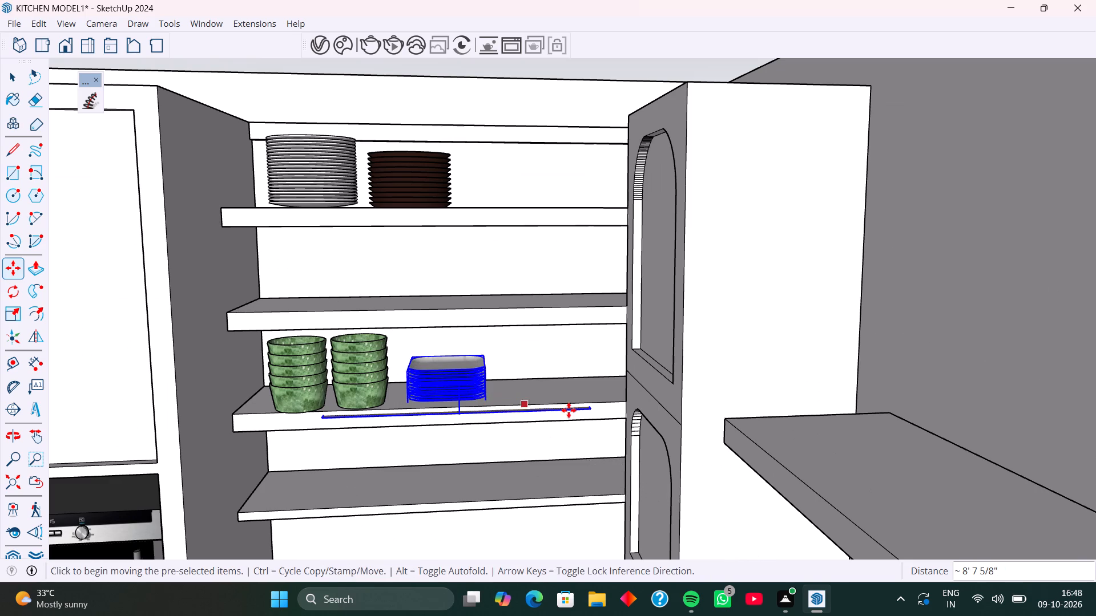
# Shift the square plates and wooden surface about 1 1/4", and raise them vertically clear of the shelf.
pyautogui.click(590, 410)
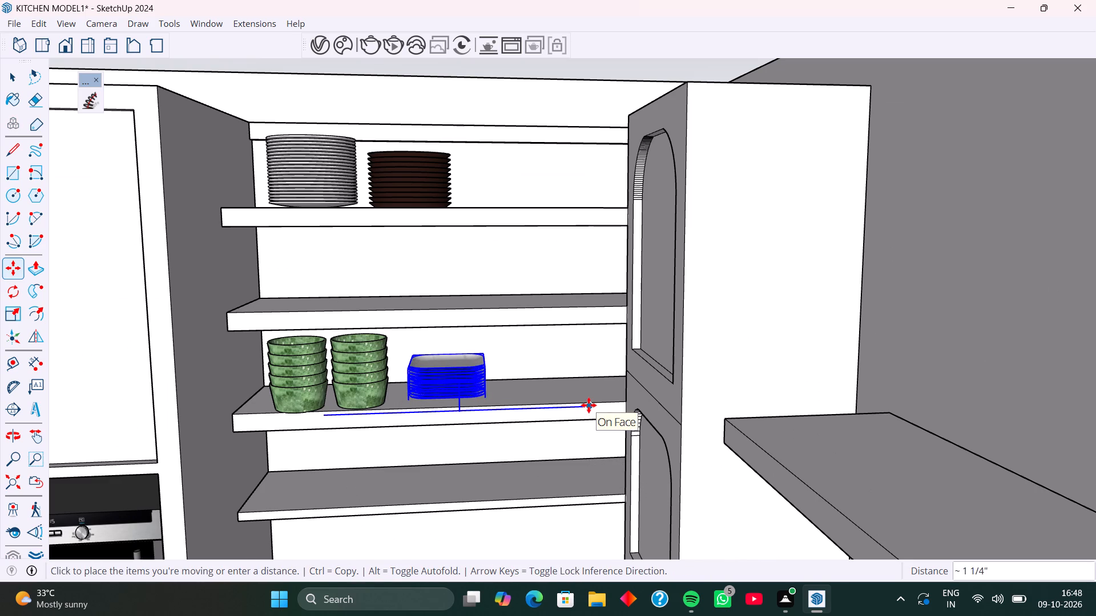
pyautogui.click(589, 405)
pyautogui.press('Up')
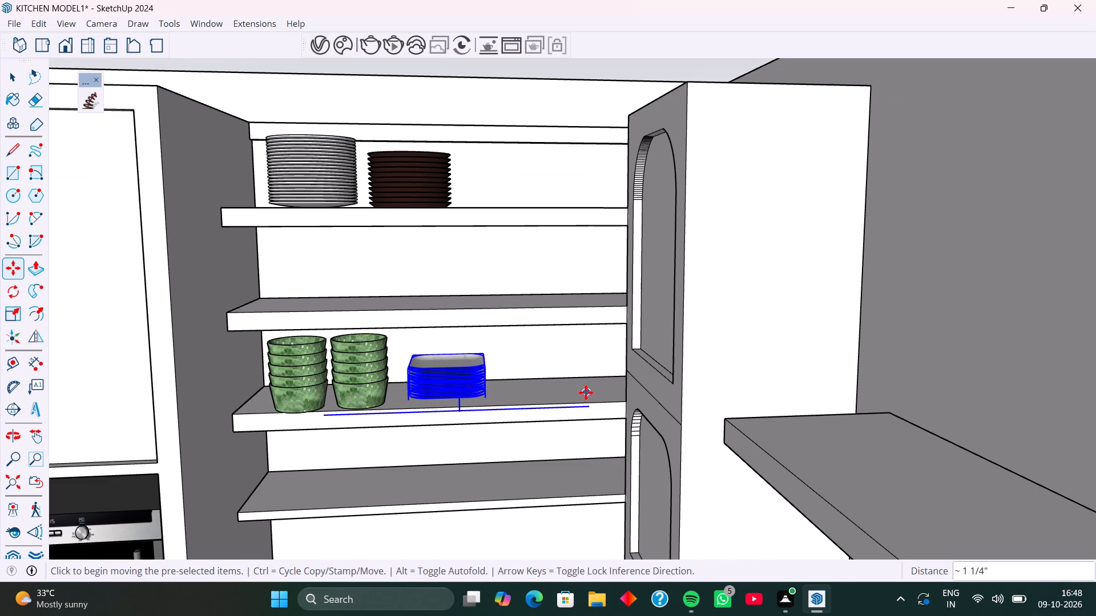
pyautogui.click(590, 392)
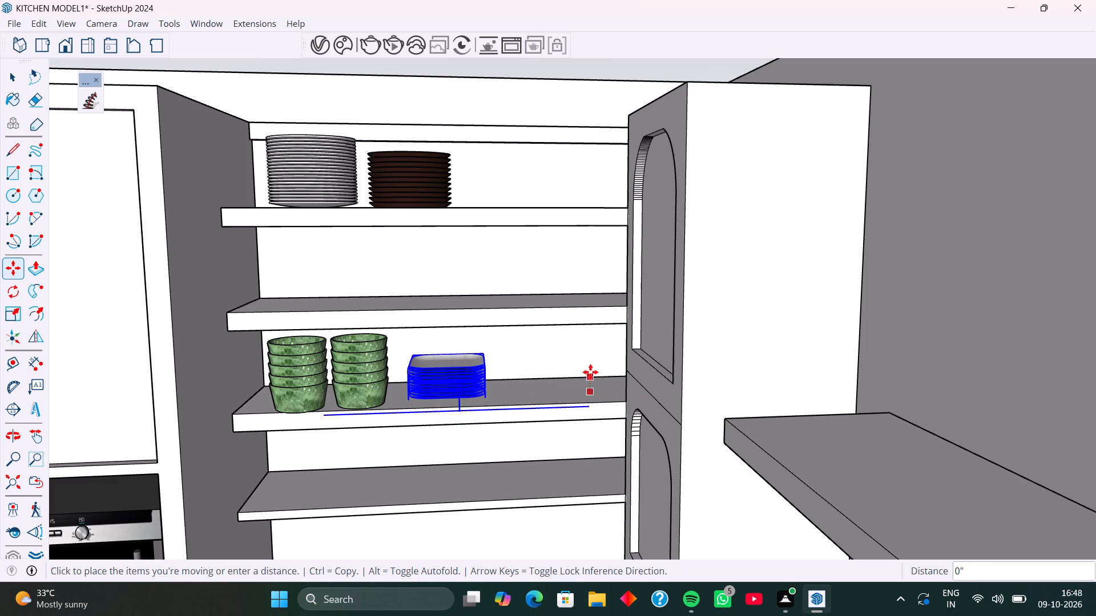
pyautogui.click(590, 368)
pyautogui.moveTo(567, 398); pyautogui.dragTo(618, 419, button='middle')
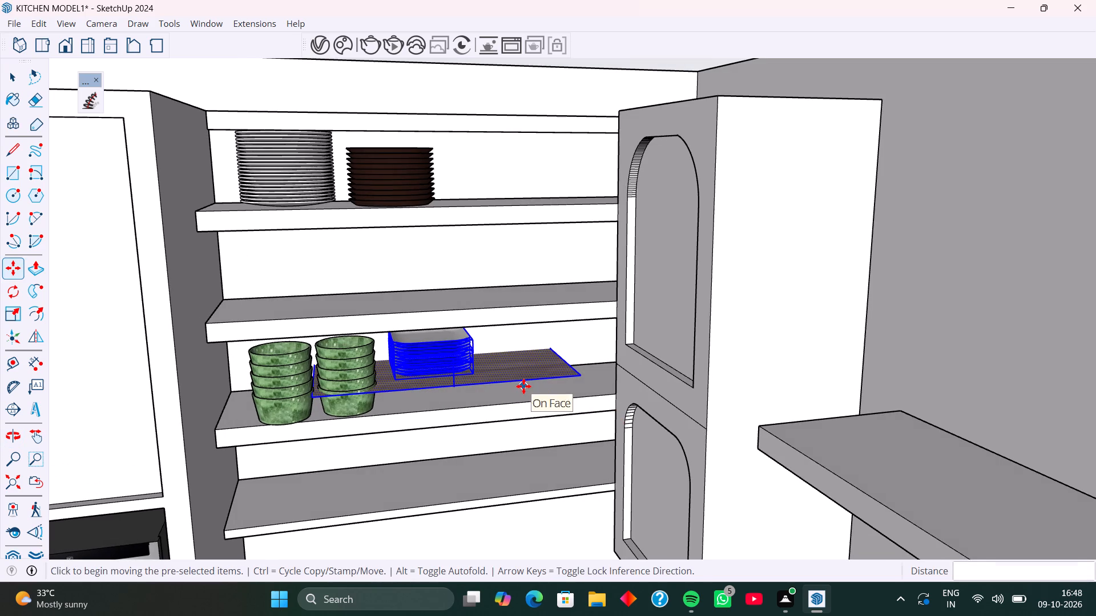
pyautogui.press('space')
# Delete the wooden surface faces and stray edges beneath the square plates, keeping only the plate stack.
pyautogui.click(523, 385)
pyautogui.click(521, 378)
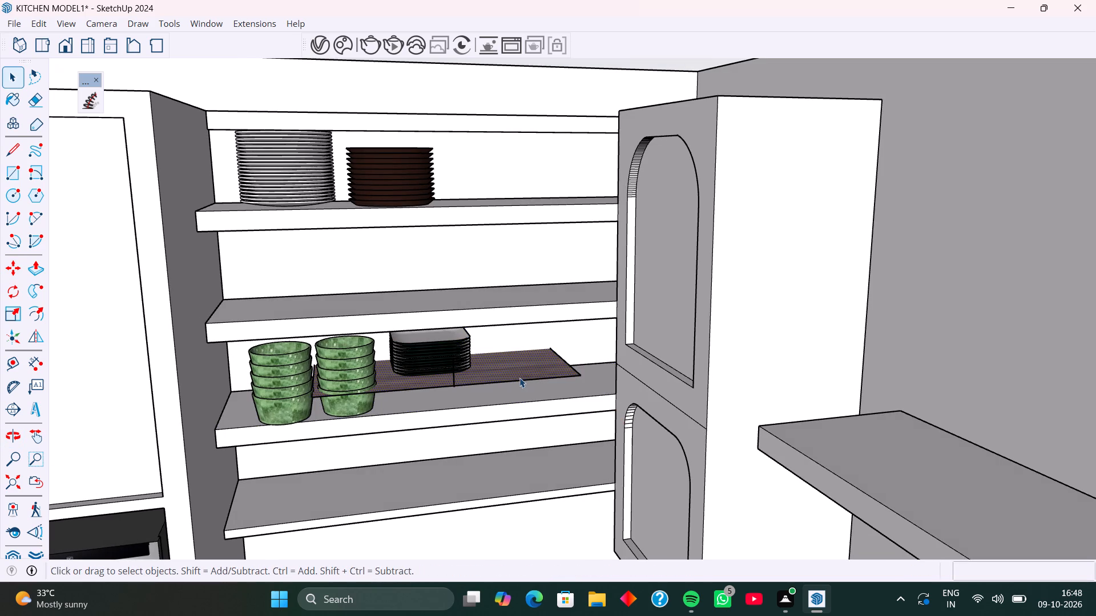
pyautogui.press('Delete')
pyautogui.click(520, 380)
pyautogui.press('Delete')
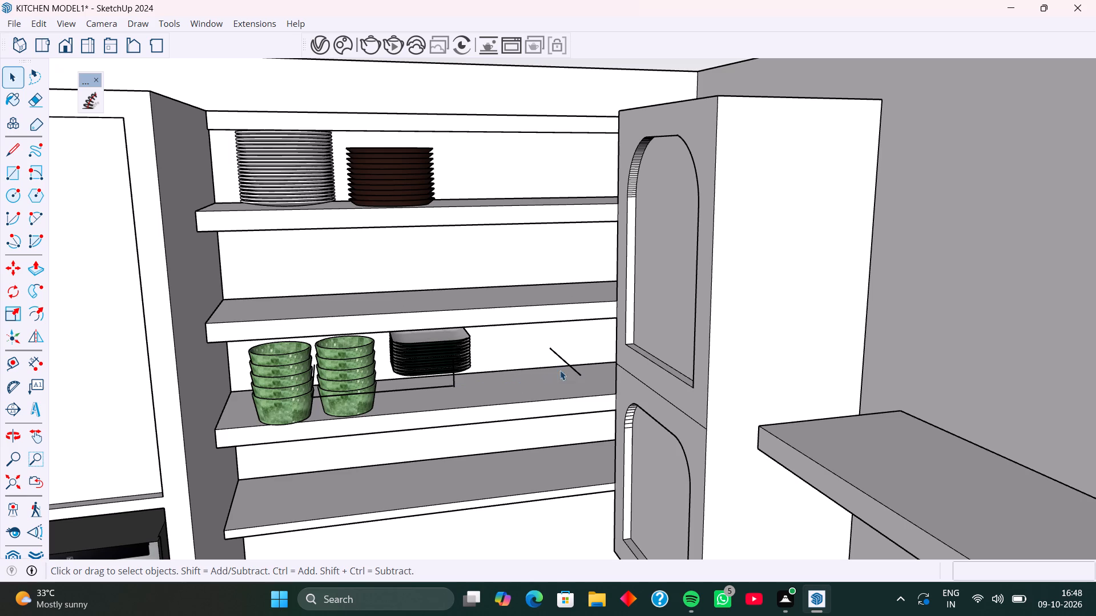
pyautogui.click(579, 372)
pyautogui.press('Delete')
pyautogui.click(452, 379)
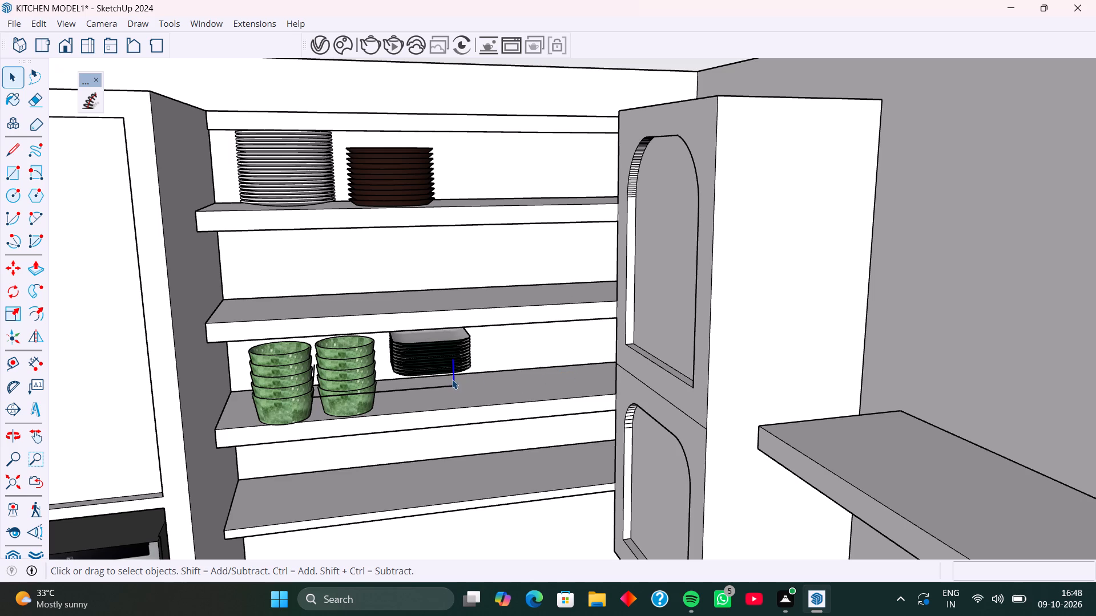
pyautogui.press('Delete')
pyautogui.click(448, 386)
pyautogui.press('Delete')
# Try to delete the stray remnant left beneath the square plate stack on the third kitchen shelf.
pyautogui.scroll(1, 449, 353)
pyautogui.scroll(-3, 449, 353)
pyautogui.keyDown('shift'); pyautogui.moveTo(452, 345); pyautogui.dragTo(459, 416, button='middle'); pyautogui.keyUp('shift')
pyautogui.moveTo(459, 416); pyautogui.dragTo(454, 359, button='middle')
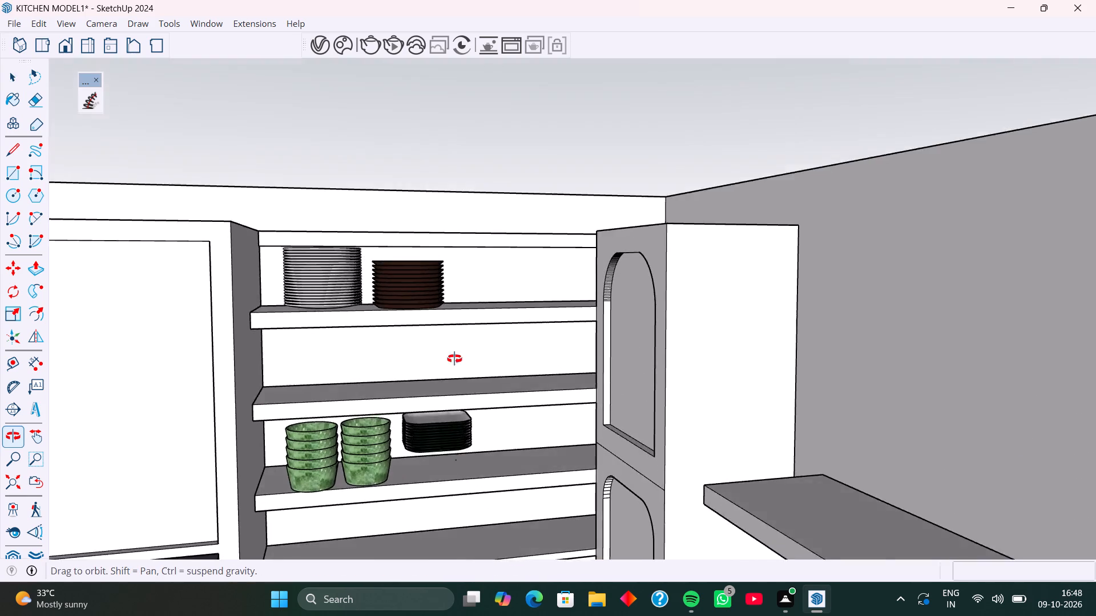
pyautogui.moveTo(454, 359); pyautogui.dragTo(448, 316, button='middle')
pyautogui.scroll(7, 429, 443)
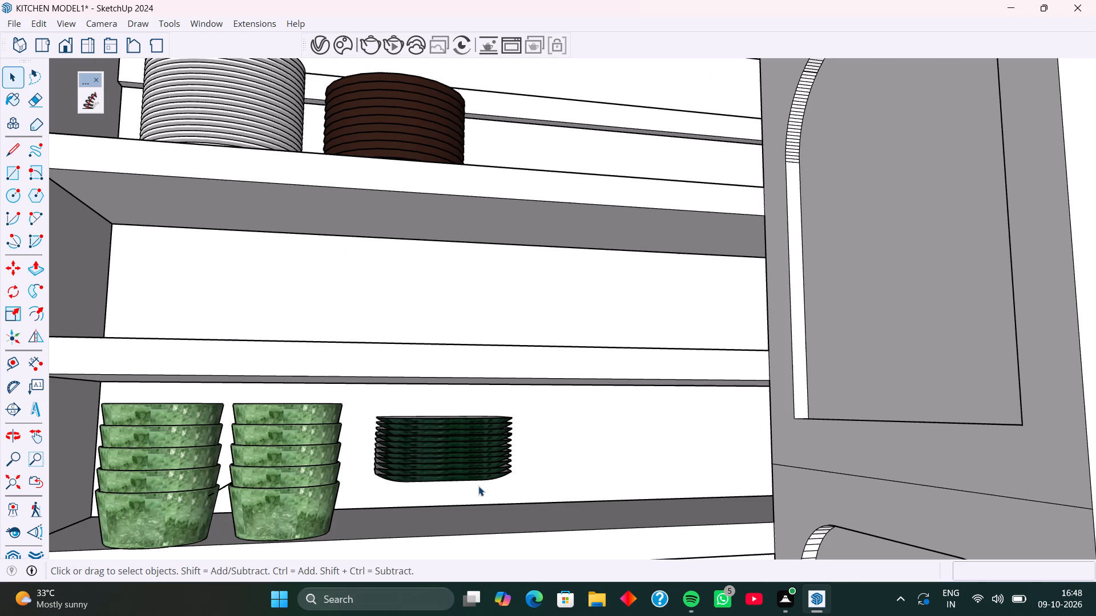
pyautogui.click(477, 487)
pyautogui.click(478, 488)
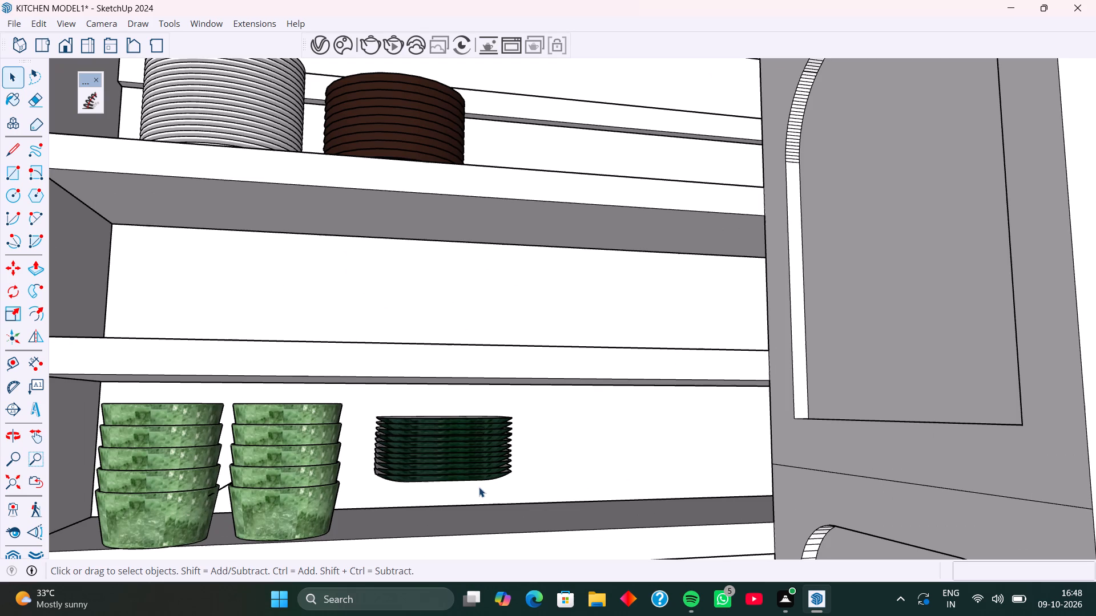
pyautogui.doubleClick(479, 487)
pyautogui.press('Delete')
# Lower the floating stack of square plates about 2 5/8" onto the third shelf beside the green bowls.
pyautogui.moveTo(507, 417); pyautogui.dragTo(458, 479)
pyautogui.press('m')
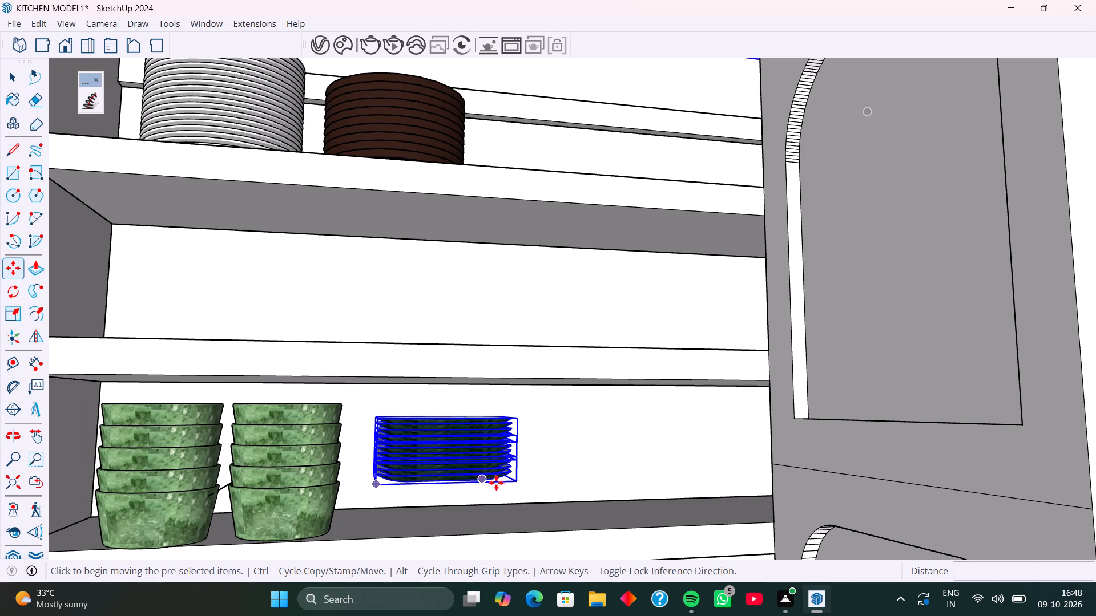
pyautogui.click(518, 479)
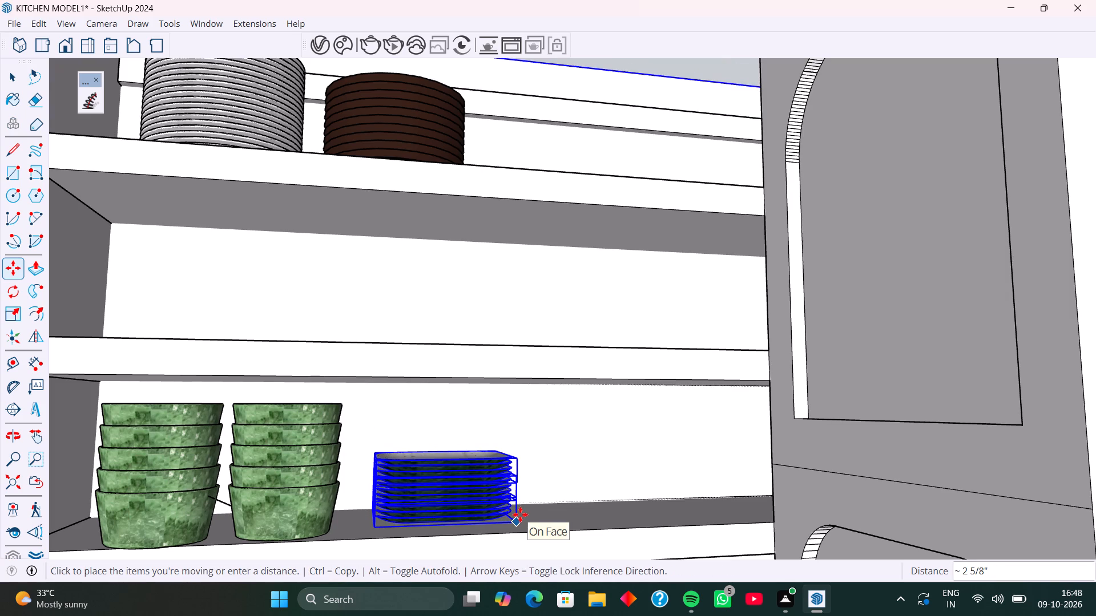
pyautogui.scroll(-3, 520, 514)
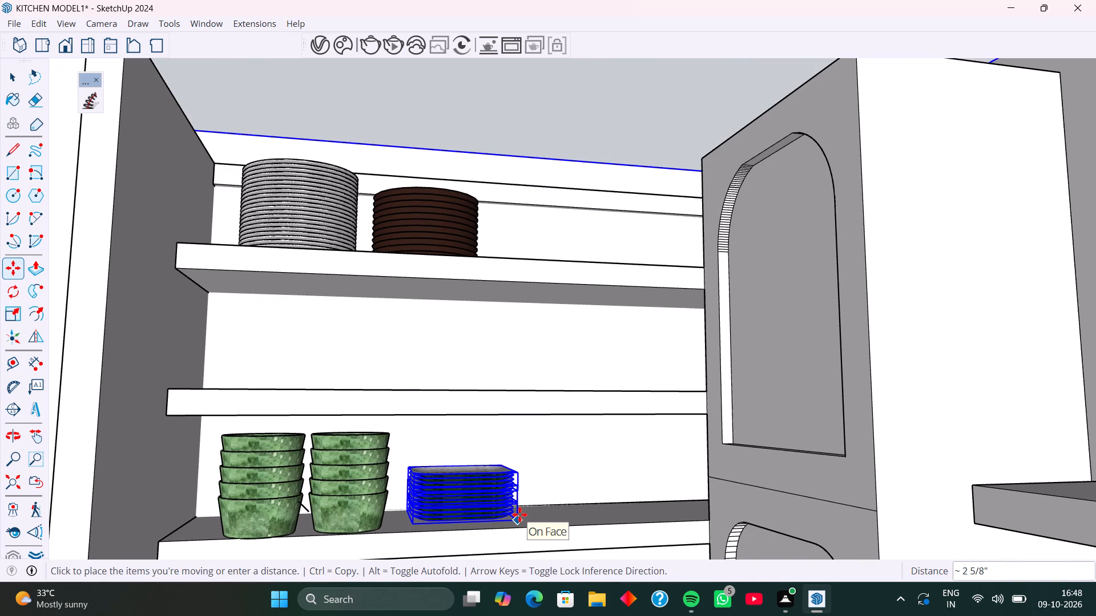
pyautogui.press('Escape')
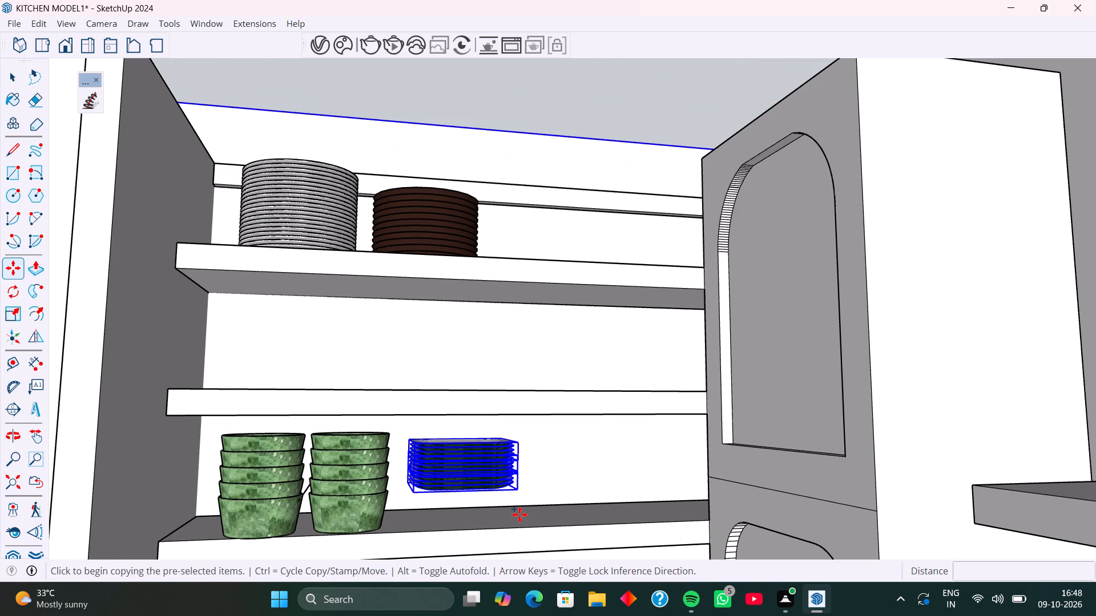
pyautogui.click(518, 490)
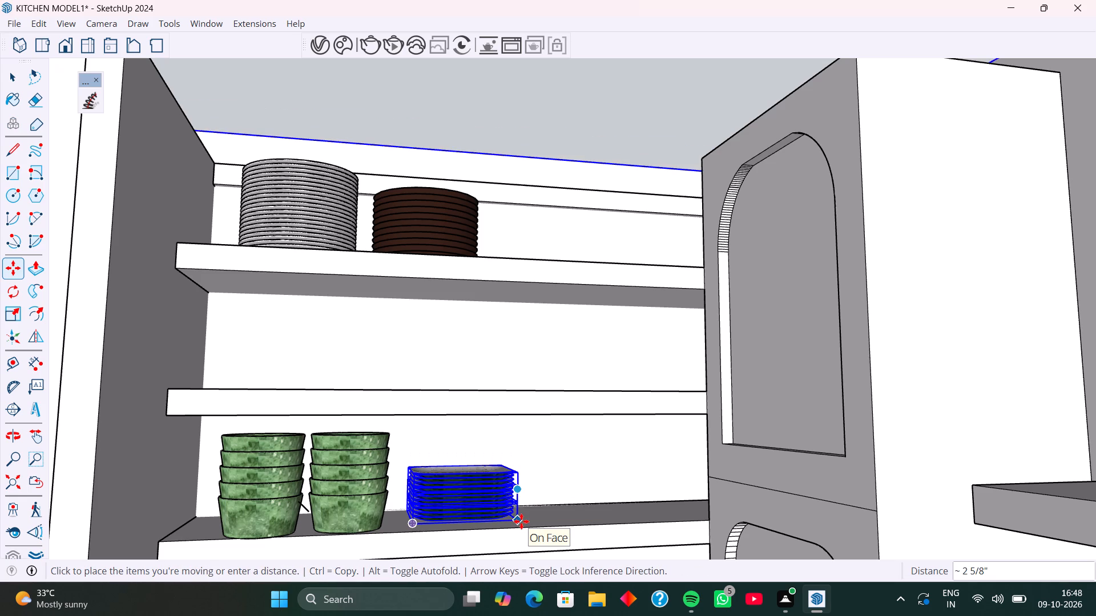
pyautogui.click(521, 521)
pyautogui.scroll(-5, 510, 485)
pyautogui.press('space')
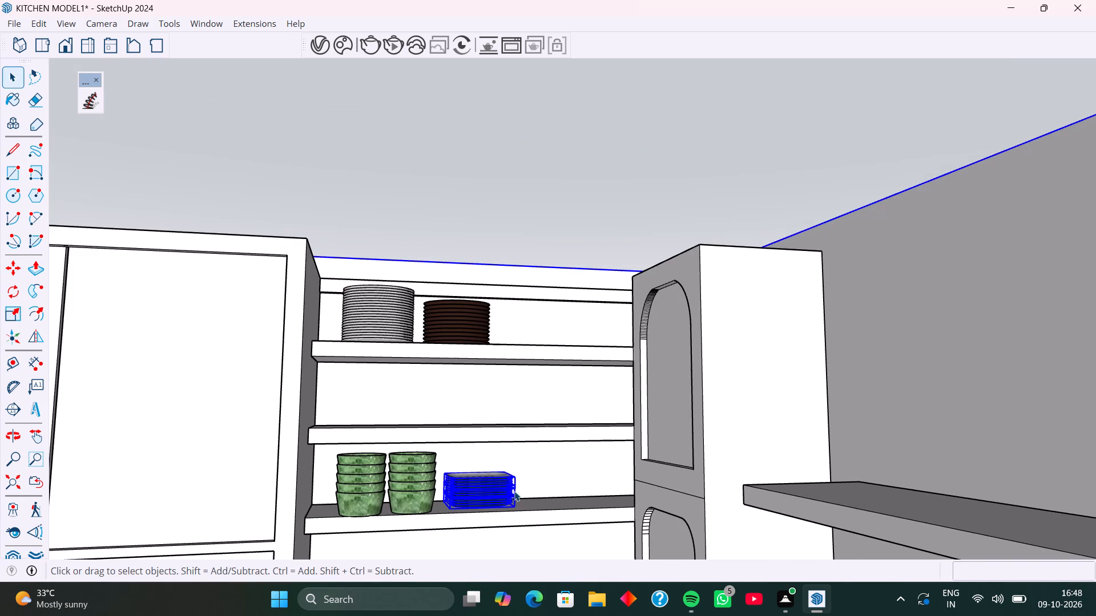
pyautogui.click(525, 215)
# Move the cake stand, spotted pot, coffee pot and brown jug together about 12' 9" from the buffet model onto the second kitchen shelf.
pyautogui.moveTo(493, 478); pyautogui.dragTo(385, 483, button='middle')
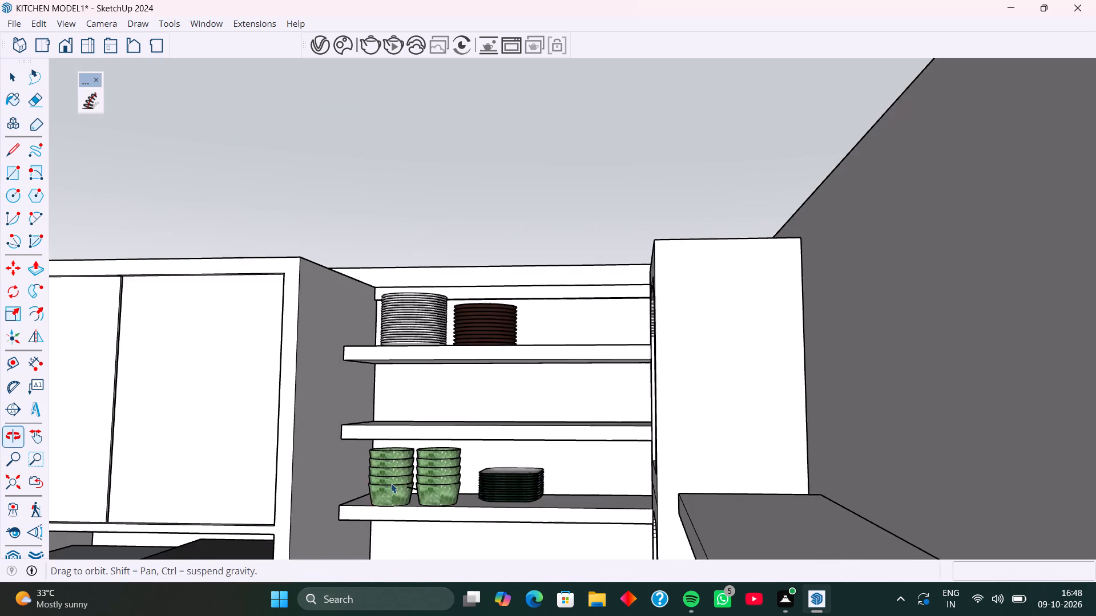
pyautogui.scroll(-14, 429, 475)
pyautogui.moveTo(464, 501); pyautogui.dragTo(540, 514, button='middle')
pyautogui.middleClick(488, 497)
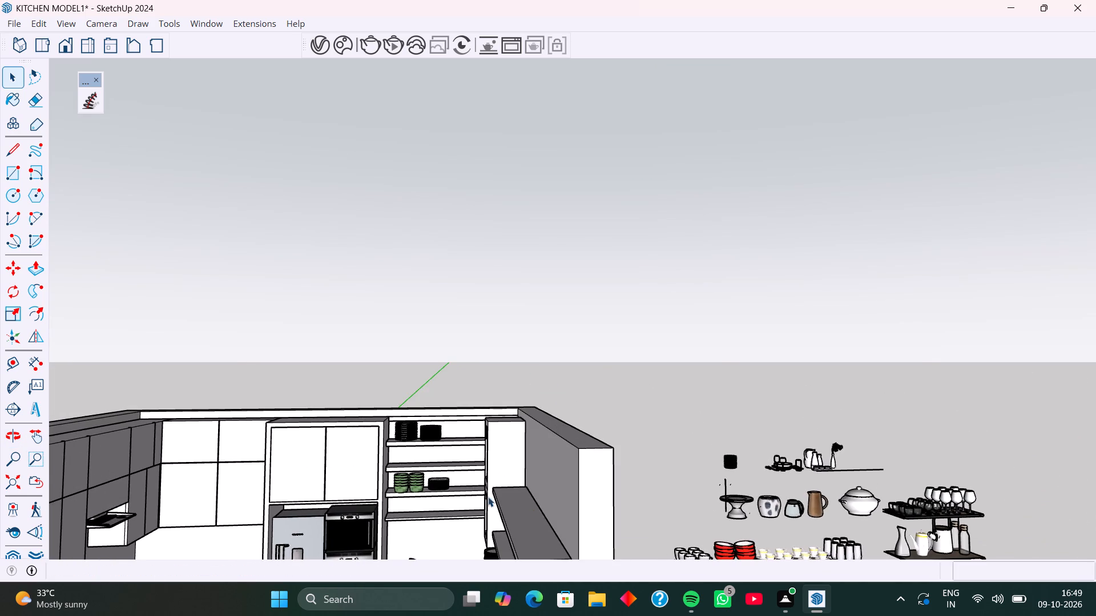
pyautogui.moveTo(488, 497); pyautogui.dragTo(497, 423, button='middle')
pyautogui.scroll(-5, 493, 443)
pyautogui.keyDown('shift'); pyautogui.moveTo(555, 501); pyautogui.dragTo(518, 502, button='middle'); pyautogui.keyUp('shift')
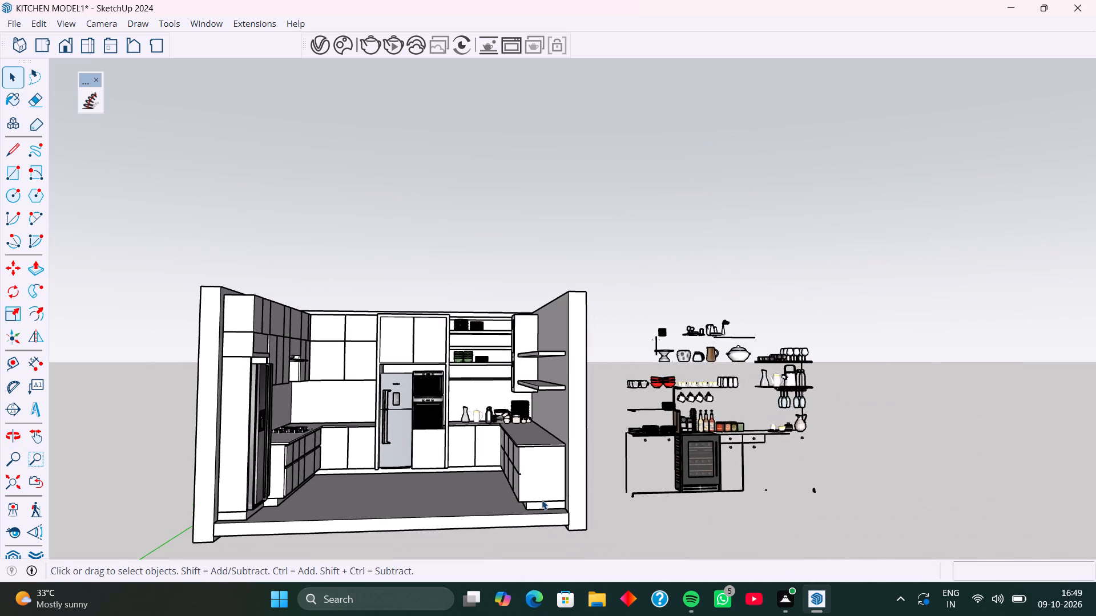
pyautogui.scroll(10, 697, 421)
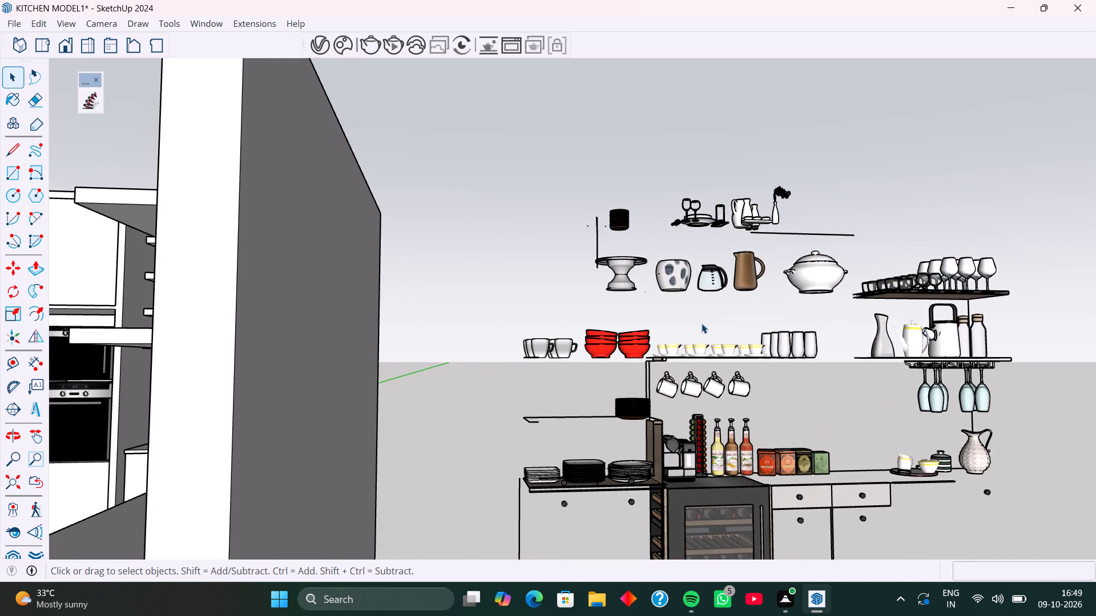
pyautogui.click(627, 267)
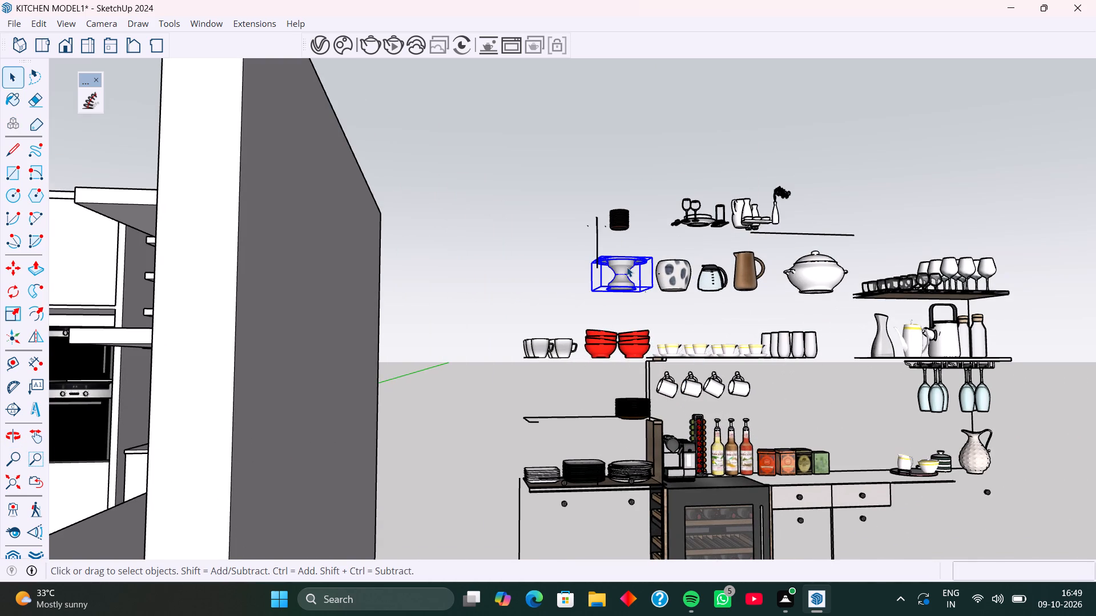
pyautogui.keyDown('shift'); pyautogui.click(676, 272); pyautogui.keyUp('shift')
pyautogui.keyDown('shift'); pyautogui.click(711, 275); pyautogui.keyUp('shift')
pyautogui.keyDown('shift'); pyautogui.click(731, 279); pyautogui.keyUp('shift')
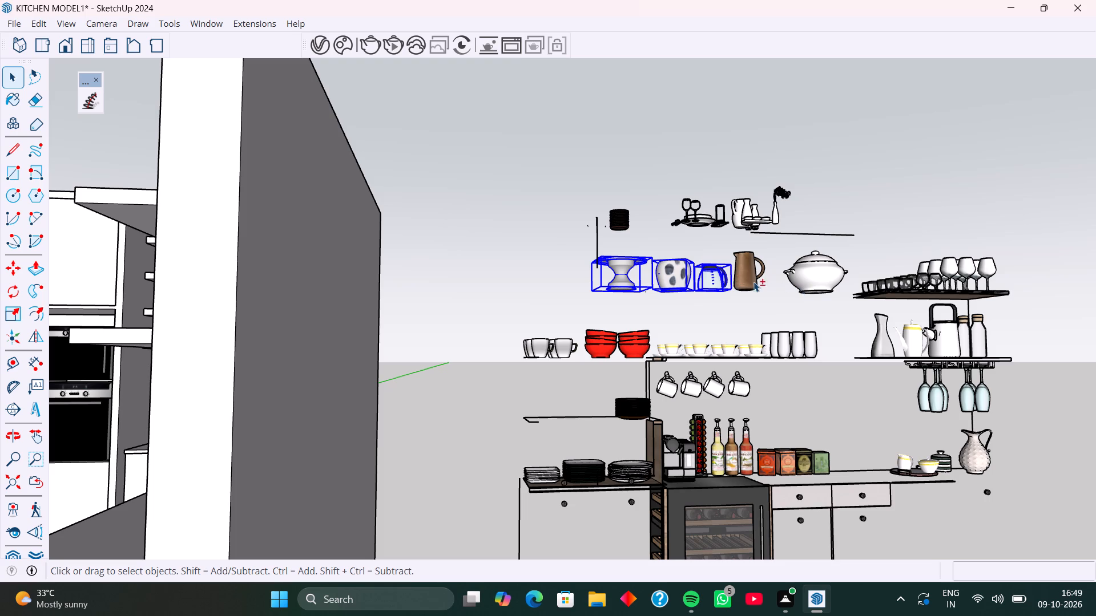
pyautogui.keyDown('shift'); pyautogui.click(753, 282); pyautogui.keyUp('shift')
pyautogui.press('m')
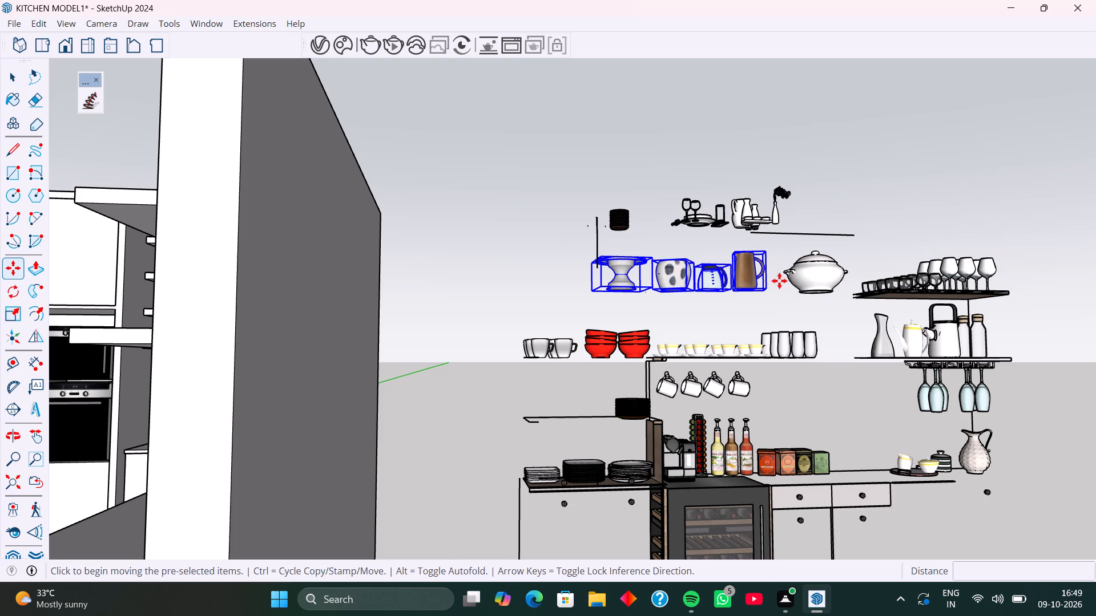
pyautogui.click(767, 291)
pyautogui.scroll(-6, 489, 377)
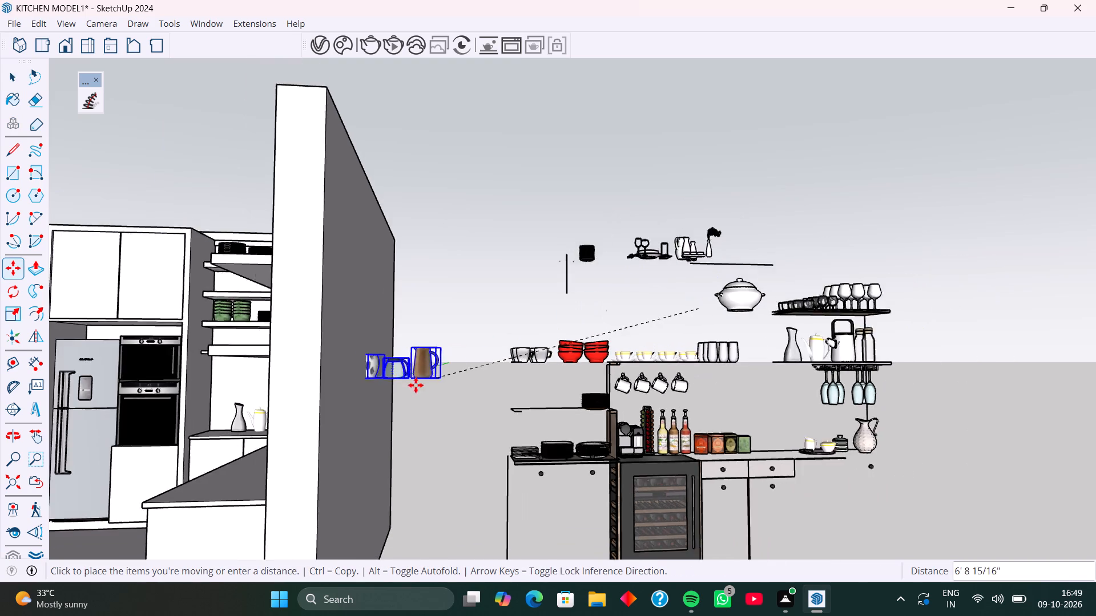
pyautogui.scroll(-3, 416, 385)
pyautogui.keyDown('shift'); pyautogui.moveTo(357, 400); pyautogui.dragTo(624, 445, button='middle'); pyautogui.keyUp('shift')
pyautogui.keyDown('shift'); pyautogui.moveTo(444, 380); pyautogui.dragTo(679, 417, button='middle'); pyautogui.keyUp('shift')
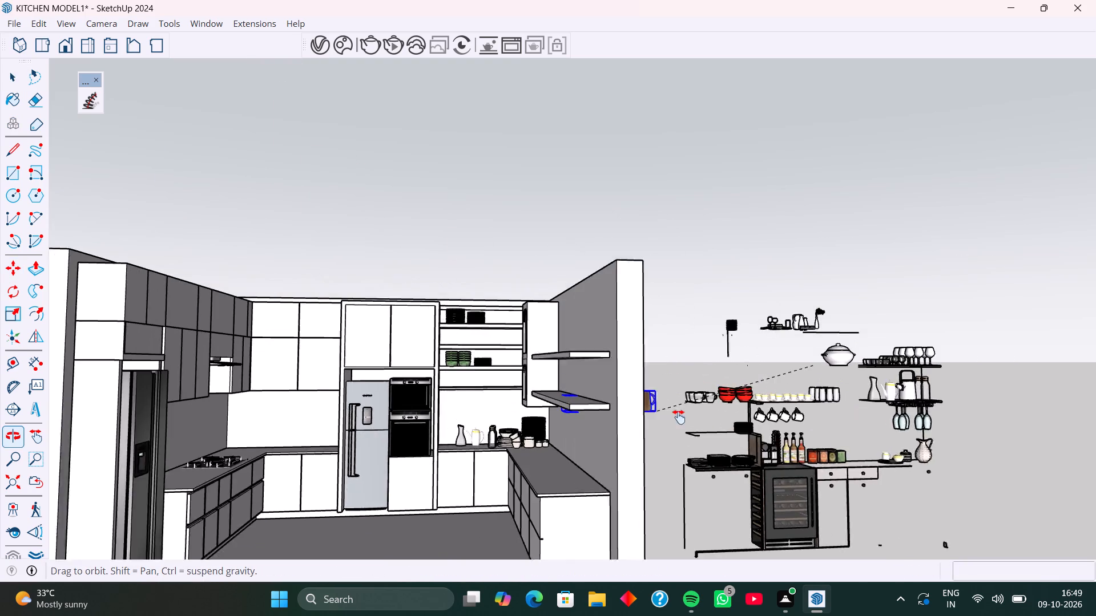
pyautogui.keyDown('shift'); pyautogui.moveTo(679, 417); pyautogui.dragTo(676, 417, button='middle'); pyautogui.keyUp('shift')
pyautogui.scroll(11, 530, 349)
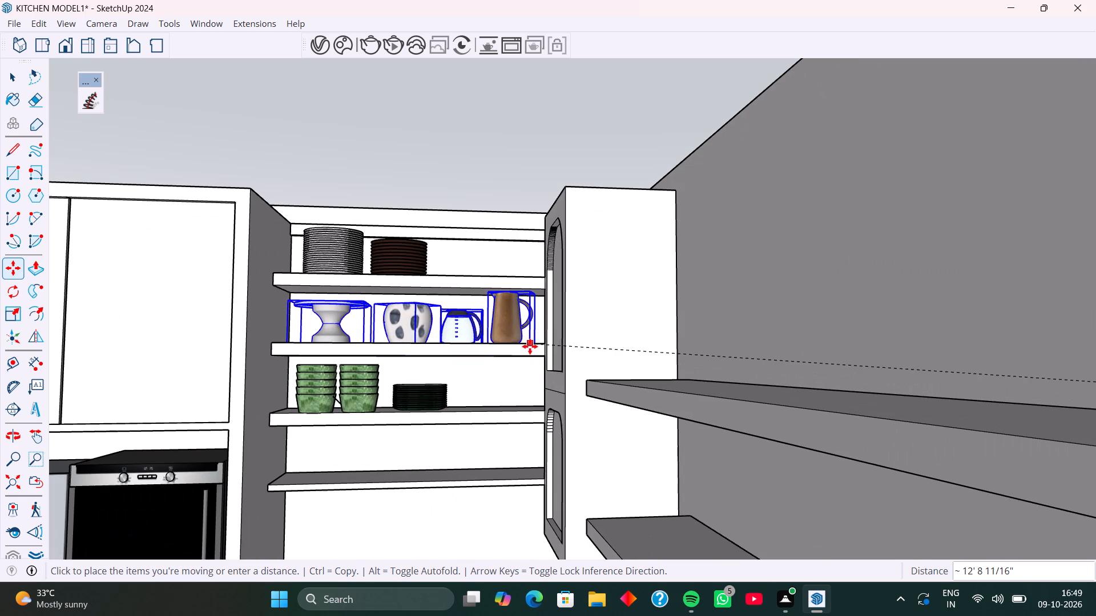
pyautogui.click(530, 346)
pyautogui.scroll(-4, 551, 392)
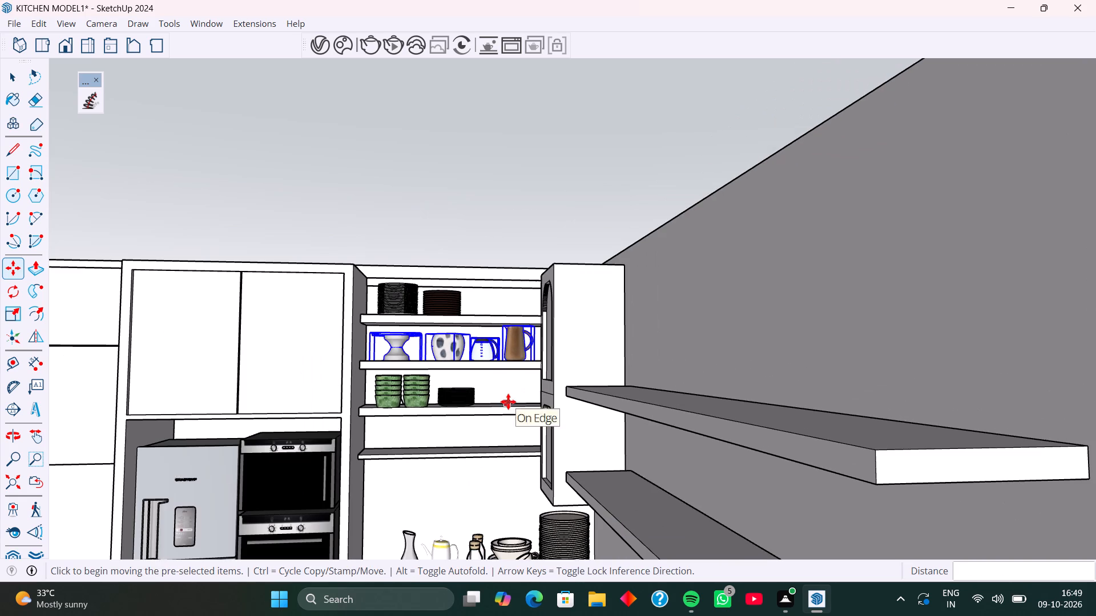
pyautogui.press('space')
pyautogui.click(522, 230)
# Move the white lidded tureen about 14' 4" from the buffet model onto the far end of the fourth kitchen shelf.
pyautogui.scroll(-4, 523, 401)
pyautogui.moveTo(514, 418); pyautogui.dragTo(513, 470, button='middle')
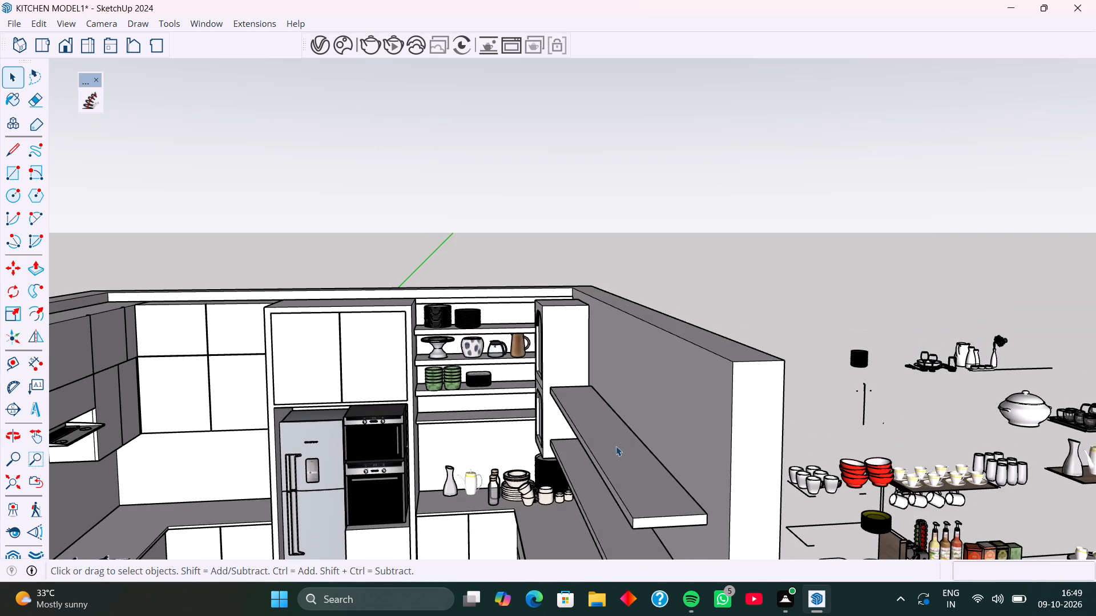
pyautogui.keyDown('shift'); pyautogui.moveTo(696, 470); pyautogui.dragTo(549, 424, button='middle'); pyautogui.keyUp('shift')
pyautogui.keyDown('shift'); pyautogui.moveTo(643, 458); pyautogui.dragTo(472, 399, button='middle'); pyautogui.keyUp('shift')
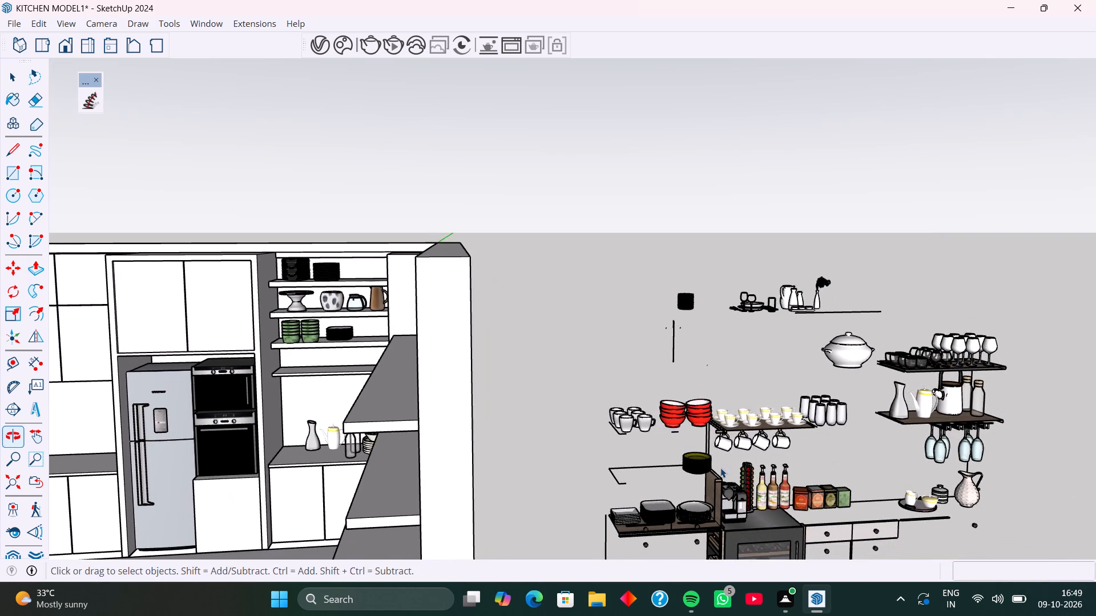
pyautogui.moveTo(720, 468); pyautogui.dragTo(577, 442, button='middle')
pyautogui.moveTo(735, 456); pyautogui.dragTo(694, 459, button='middle')
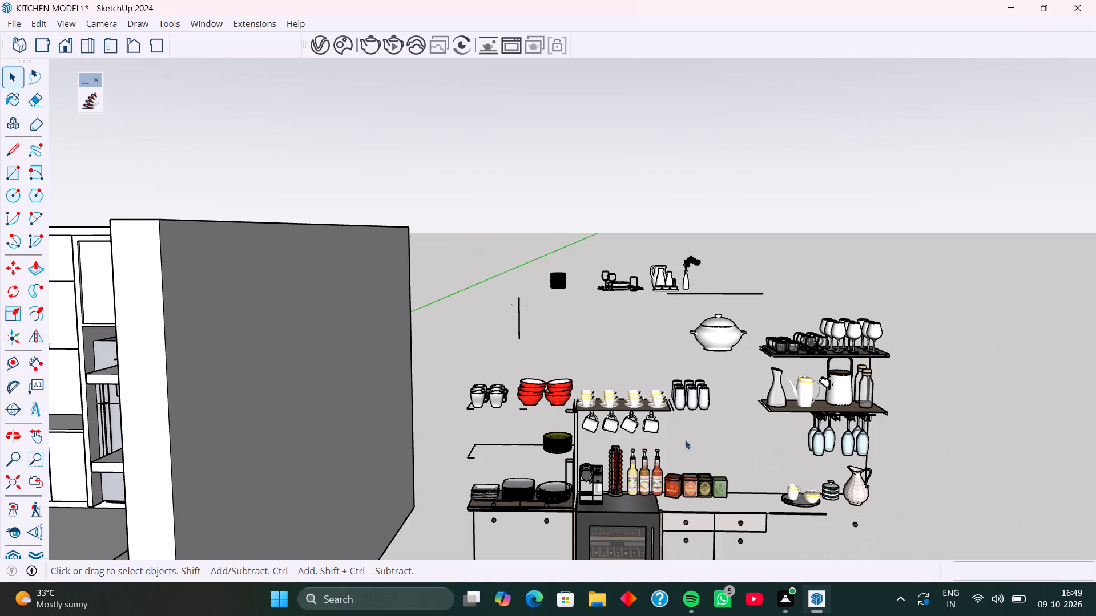
pyautogui.click(726, 335)
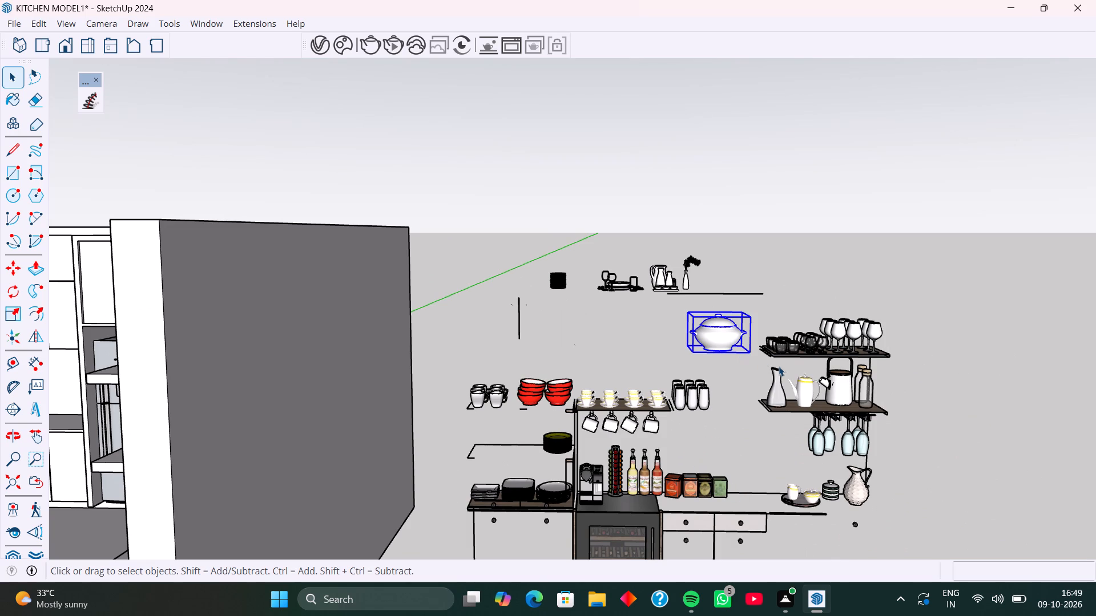
pyautogui.press('m')
pyautogui.click(752, 355)
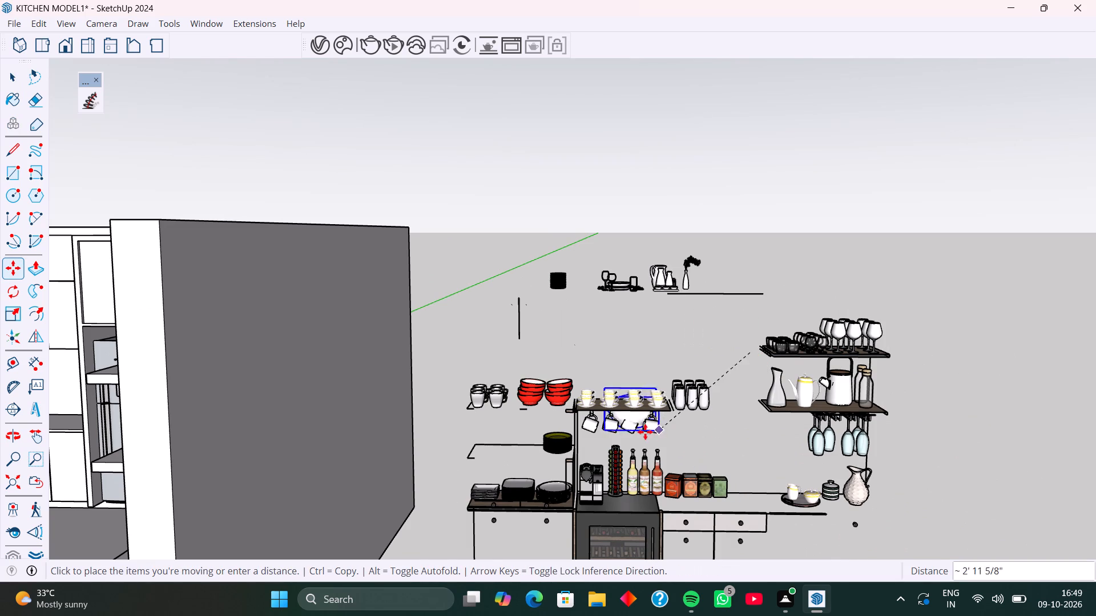
pyautogui.scroll(-8, 598, 442)
pyautogui.keyDown('shift'); pyautogui.moveTo(469, 445); pyautogui.dragTo(713, 452, button='middle'); pyautogui.keyUp('shift')
pyautogui.scroll(2, 578, 394)
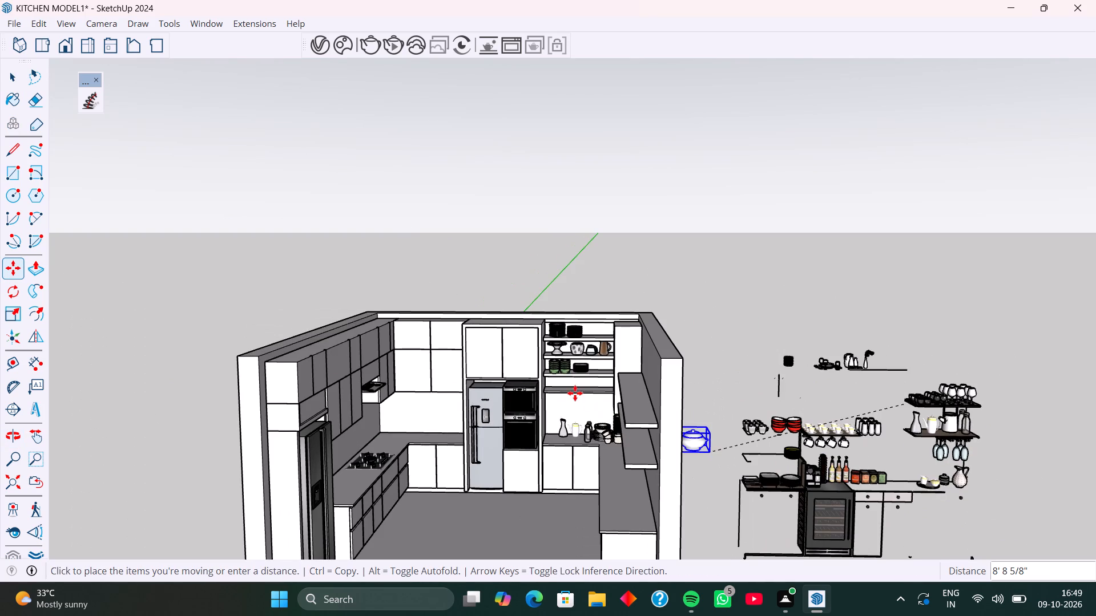
pyautogui.scroll(17, 575, 393)
pyautogui.scroll(7, 567, 386)
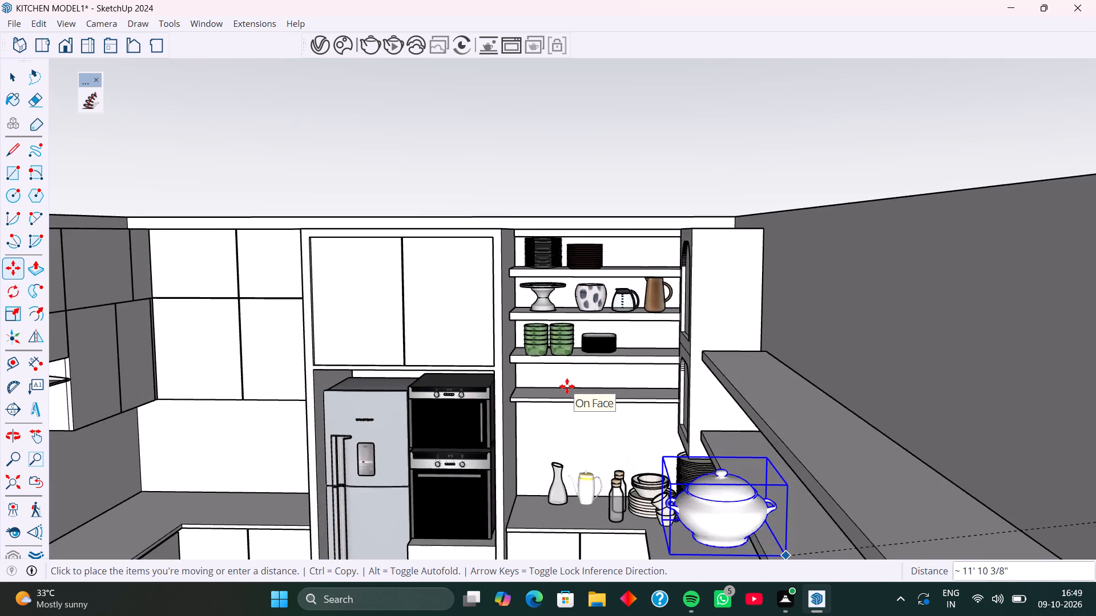
pyautogui.scroll(3, 567, 386)
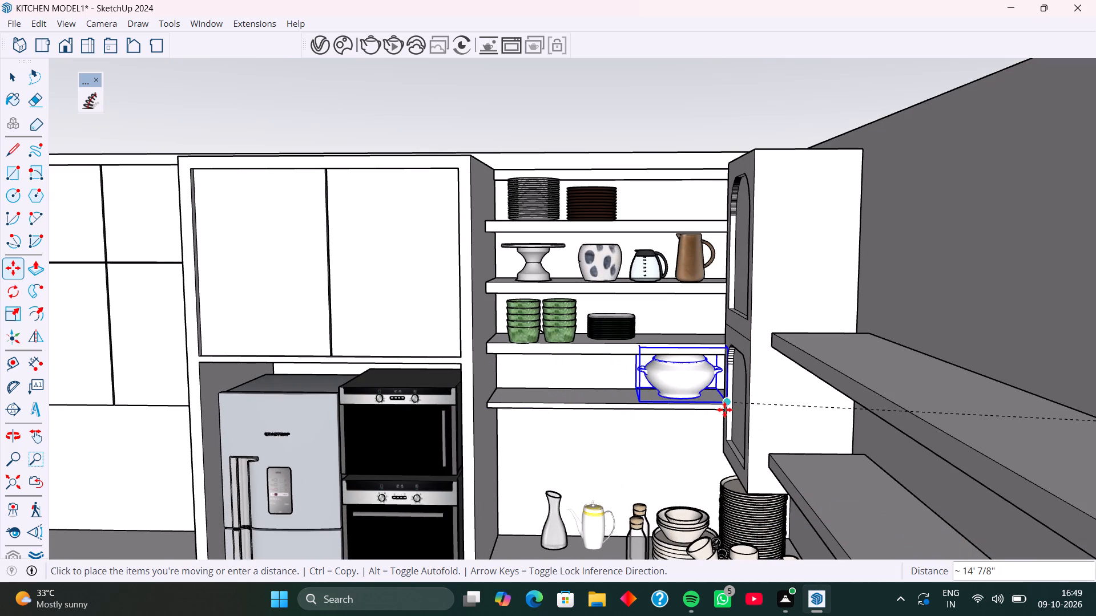
pyautogui.click(716, 410)
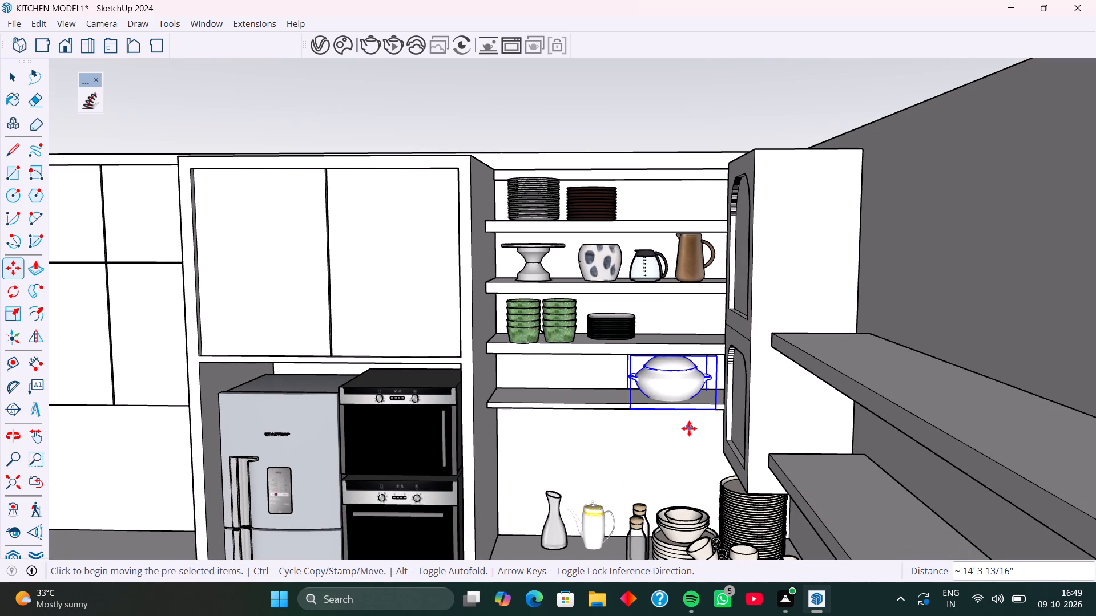
# Show back edges and scale the tureen vertically to about 0.90 from its base, and reduce its height further from the top.
pyautogui.press('s')
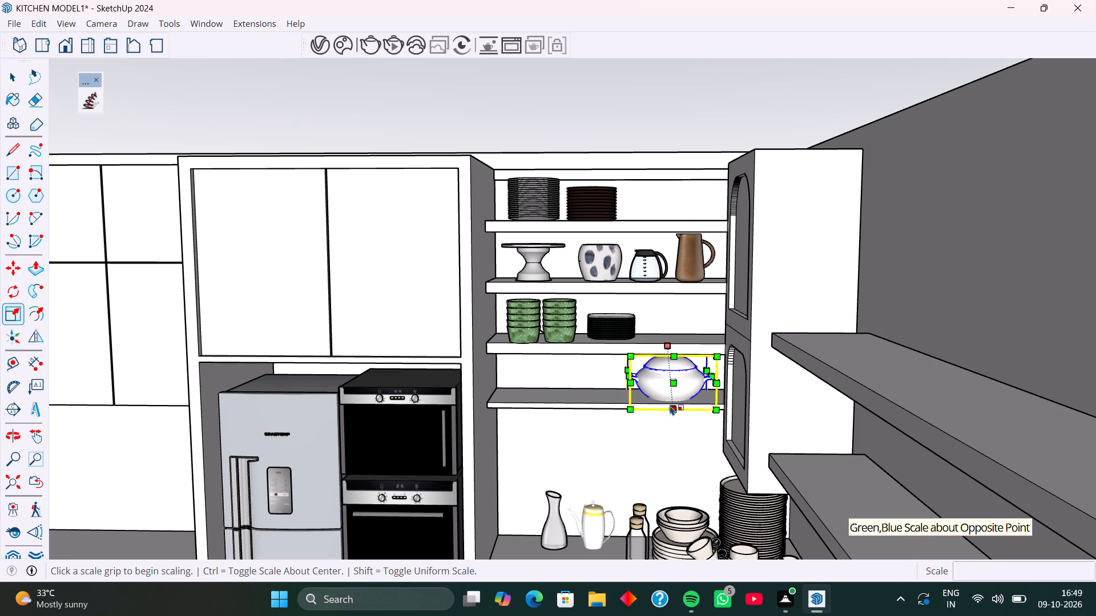
pyautogui.press('k')
pyautogui.click(671, 400)
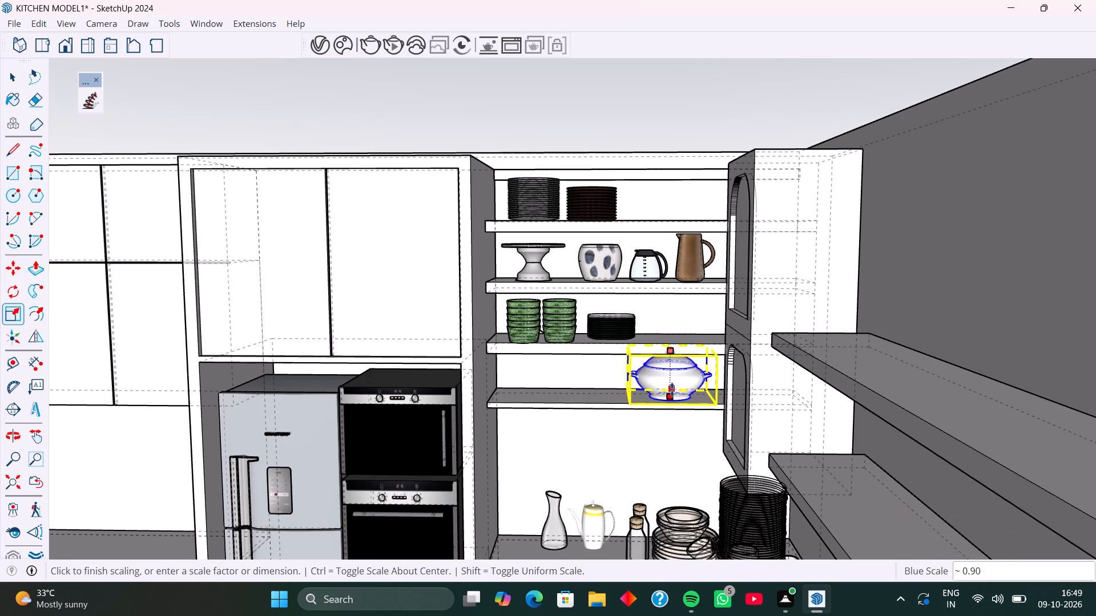
pyautogui.click(672, 390)
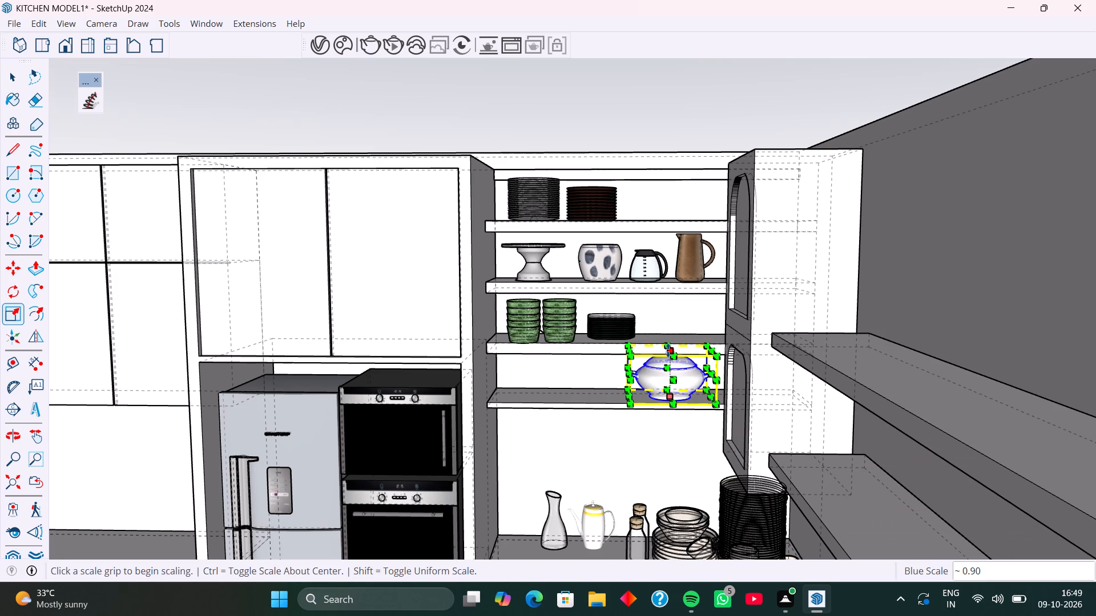
pyautogui.click(668, 350)
pyautogui.click(669, 360)
pyautogui.press('space')
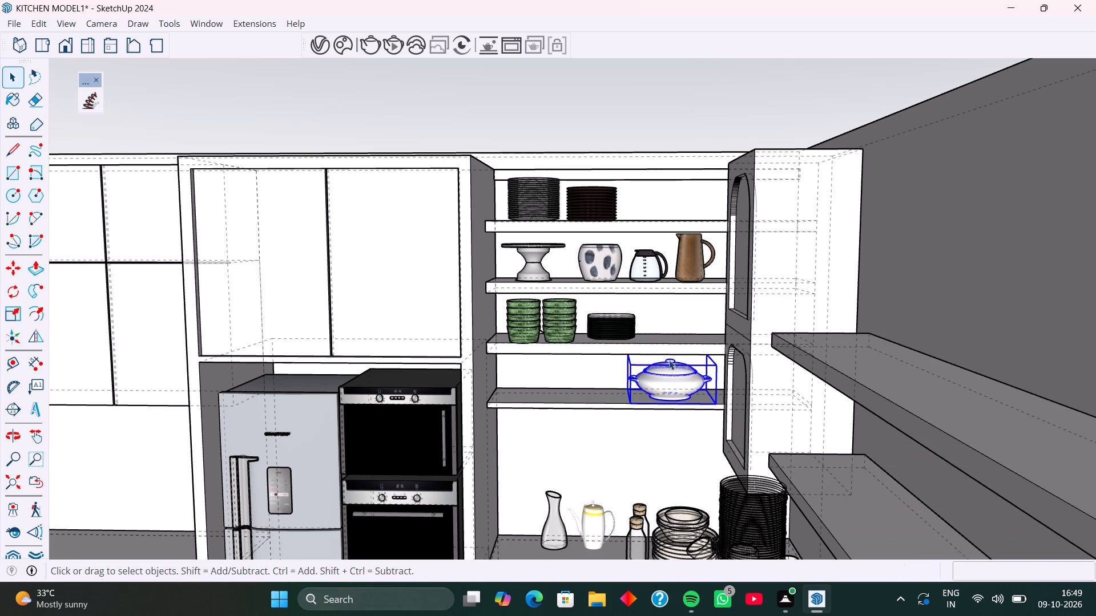
# Deselect the tureen and turn off the display of back edges.
pyautogui.scroll(-8, 634, 400)
pyautogui.click(908, 403)
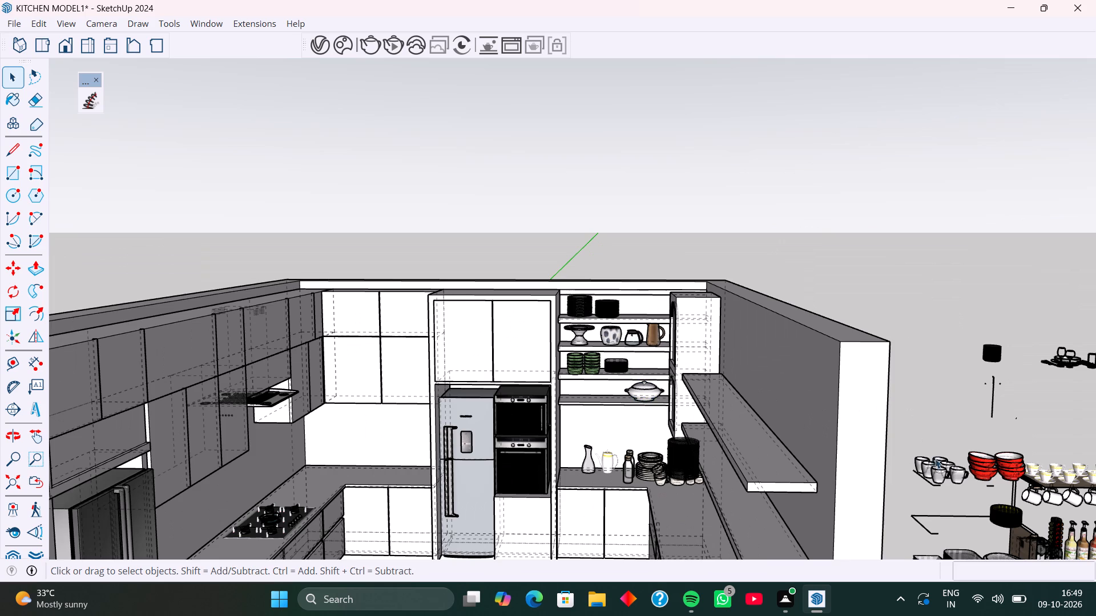
pyautogui.moveTo(910, 470); pyautogui.dragTo(799, 459, button='middle')
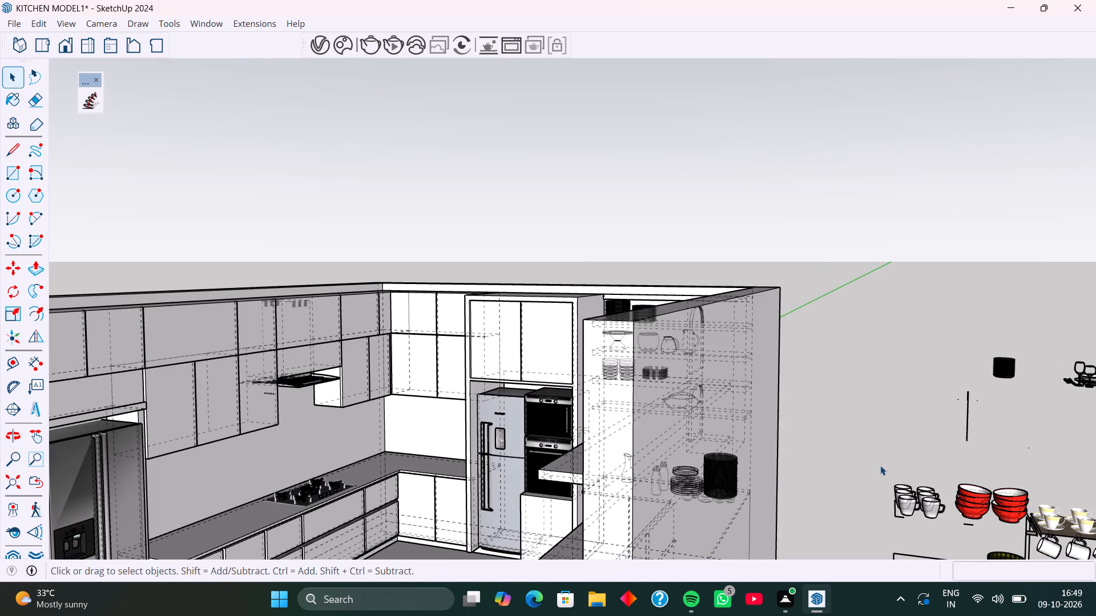
pyautogui.keyDown('shift'); pyautogui.moveTo(880, 465); pyautogui.dragTo(775, 394, button='middle'); pyautogui.keyUp('shift')
pyautogui.press('k')
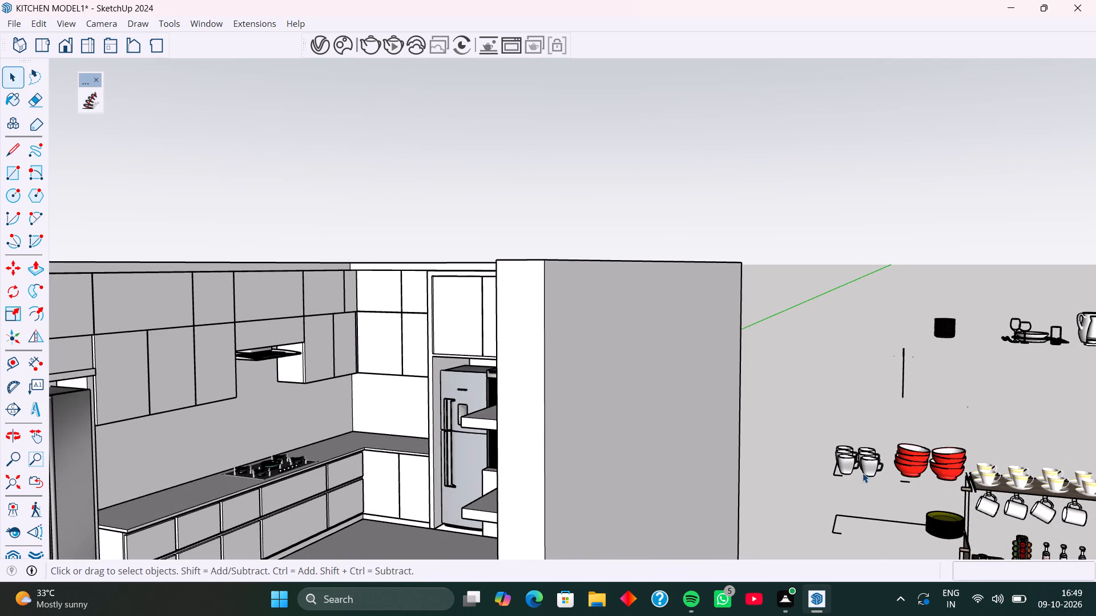
# Move the six white mugs together about 11' 5" from the buffet model onto the fourth kitchen shelf, beside the tureen.
pyautogui.click(868, 468)
pyautogui.moveTo(862, 461); pyautogui.dragTo(862, 526, button='middle')
pyautogui.scroll(10, 854, 499)
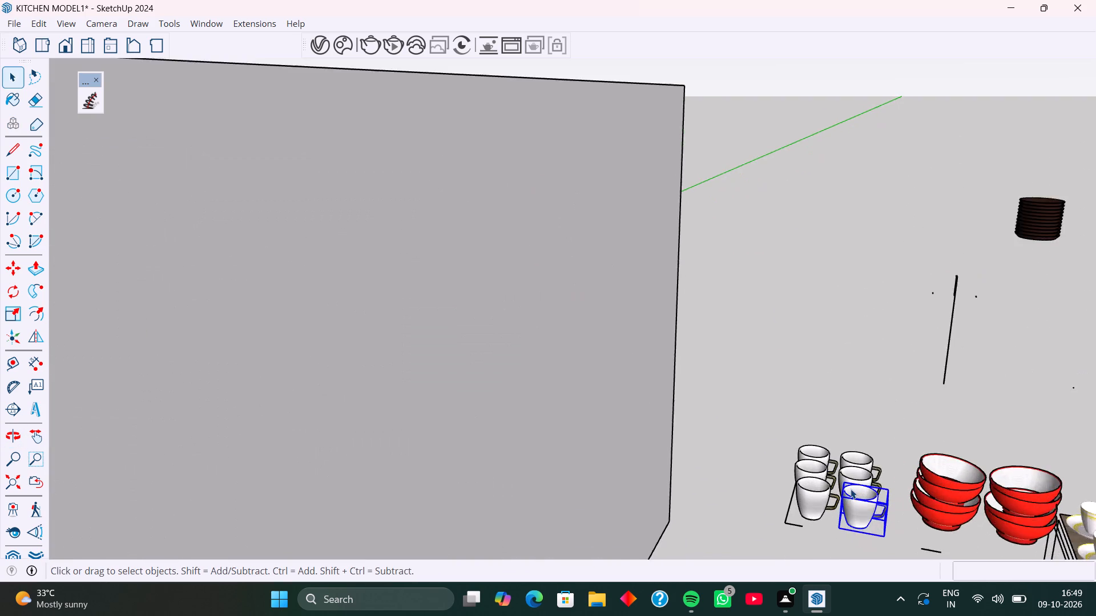
pyautogui.scroll(2, 851, 489)
pyautogui.keyDown('shift'); pyautogui.click(853, 477); pyautogui.keyUp('shift')
pyautogui.keyDown('shift'); pyautogui.click(859, 453); pyautogui.keyUp('shift')
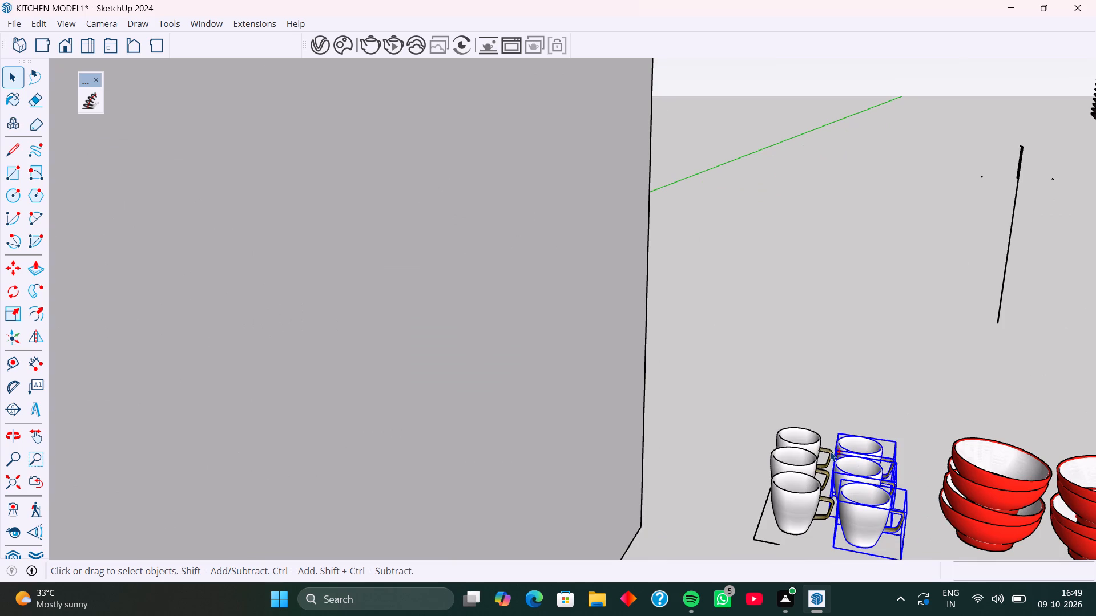
pyautogui.keyDown('shift'); pyautogui.click(803, 444); pyautogui.keyUp('shift')
pyautogui.keyDown('shift'); pyautogui.click(802, 453); pyautogui.keyUp('shift')
pyautogui.keyDown('shift'); pyautogui.click(804, 482); pyautogui.keyUp('shift')
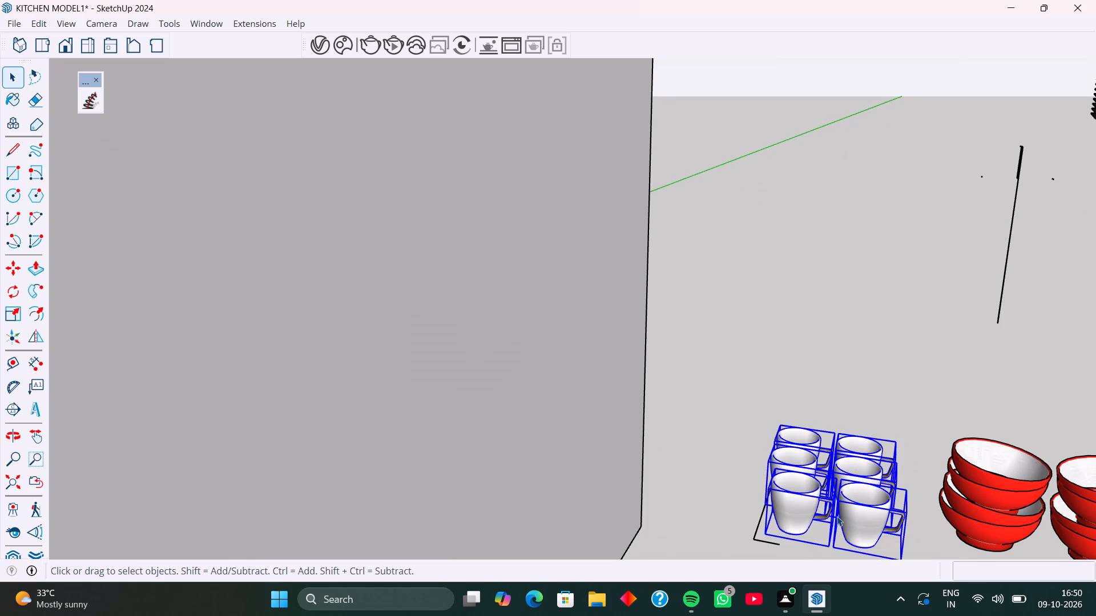
pyautogui.press('m')
pyautogui.scroll(-4, 853, 461)
pyautogui.keyDown('shift'); pyautogui.moveTo(867, 498); pyautogui.dragTo(835, 443, button='middle'); pyautogui.keyUp('shift')
pyautogui.keyDown('shift'); pyautogui.scroll(1, 846, 469); pyautogui.keyUp('shift')
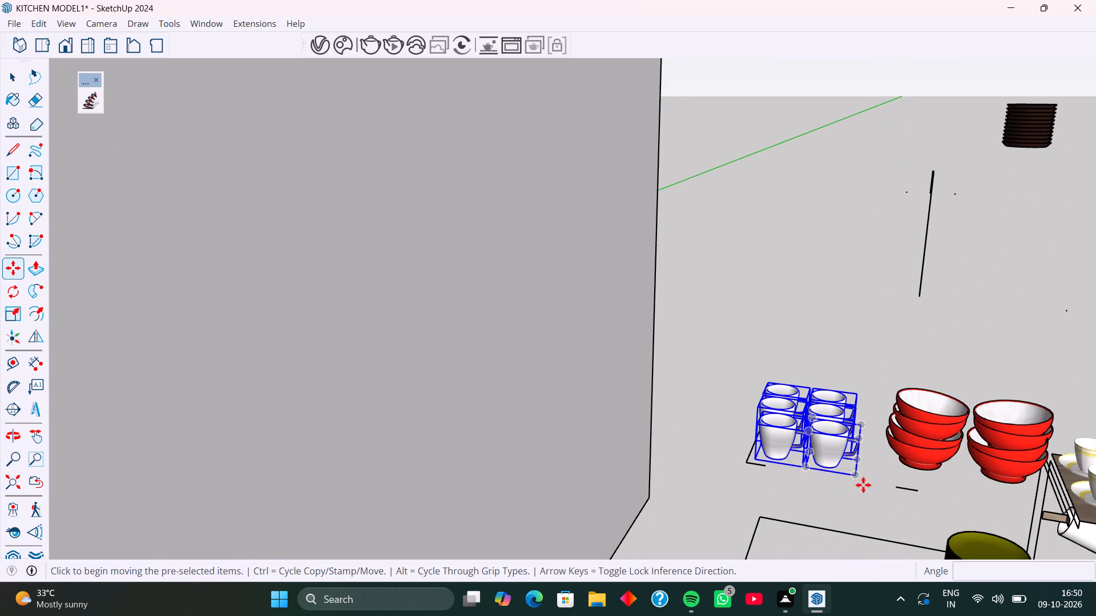
pyautogui.click(855, 475)
pyautogui.scroll(-3, 685, 464)
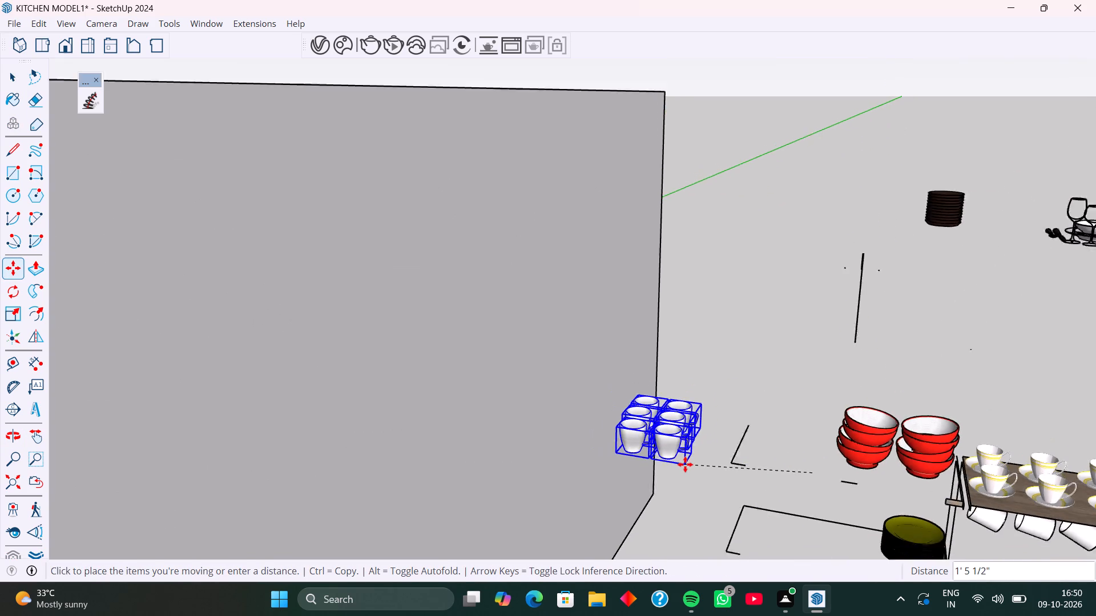
pyautogui.scroll(-9, 685, 464)
pyautogui.moveTo(658, 425); pyautogui.dragTo(760, 441, button='middle')
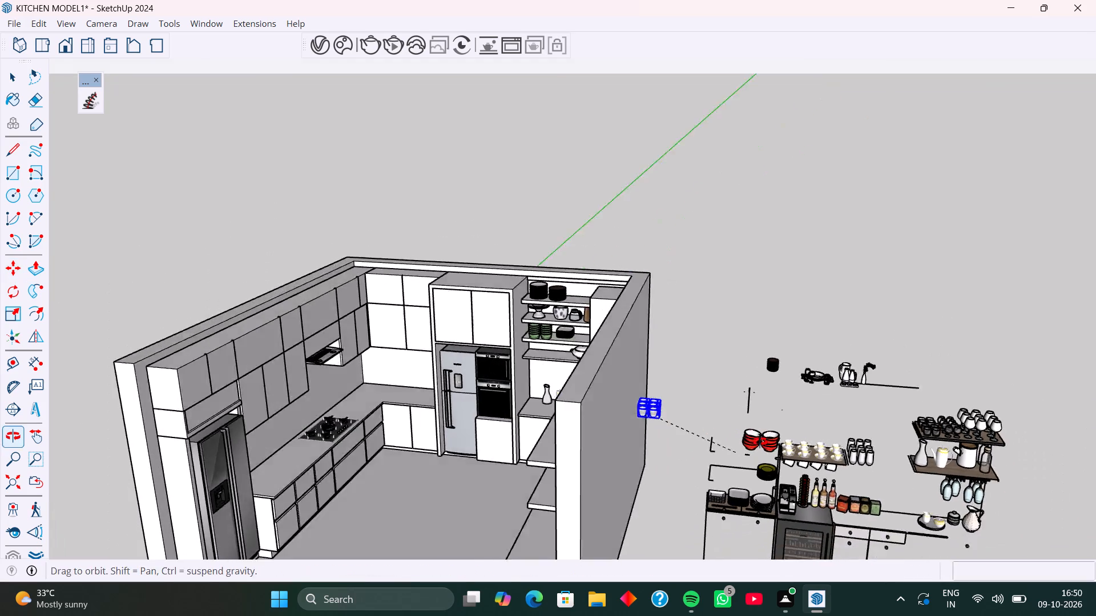
pyautogui.moveTo(760, 441); pyautogui.dragTo(779, 443, button='middle')
pyautogui.moveTo(583, 409); pyautogui.dragTo(650, 420, button='middle')
pyautogui.scroll(7, 506, 355)
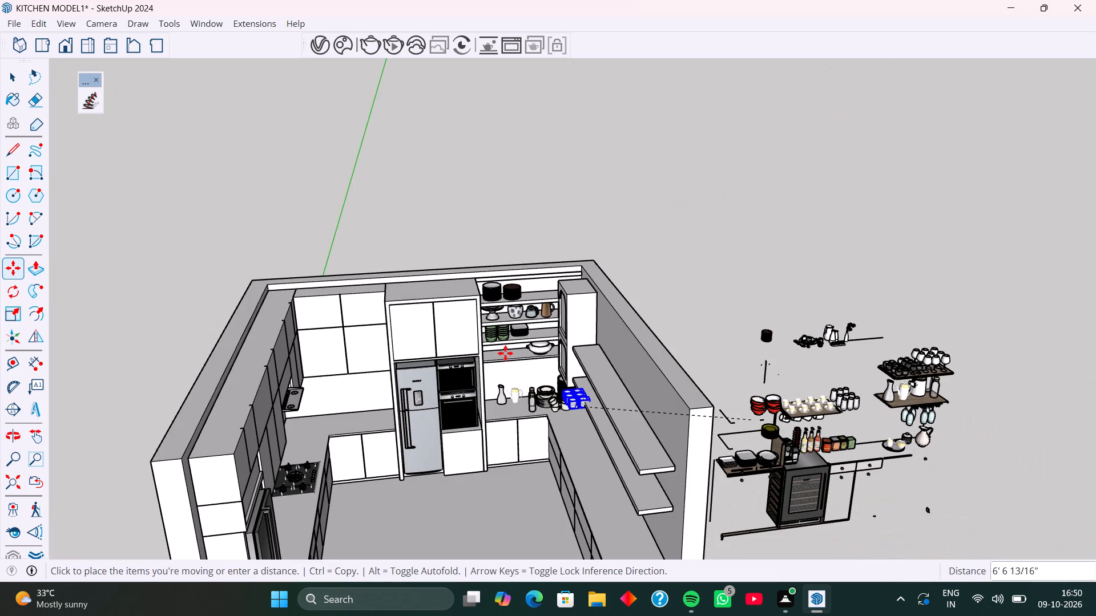
pyautogui.scroll(7, 505, 353)
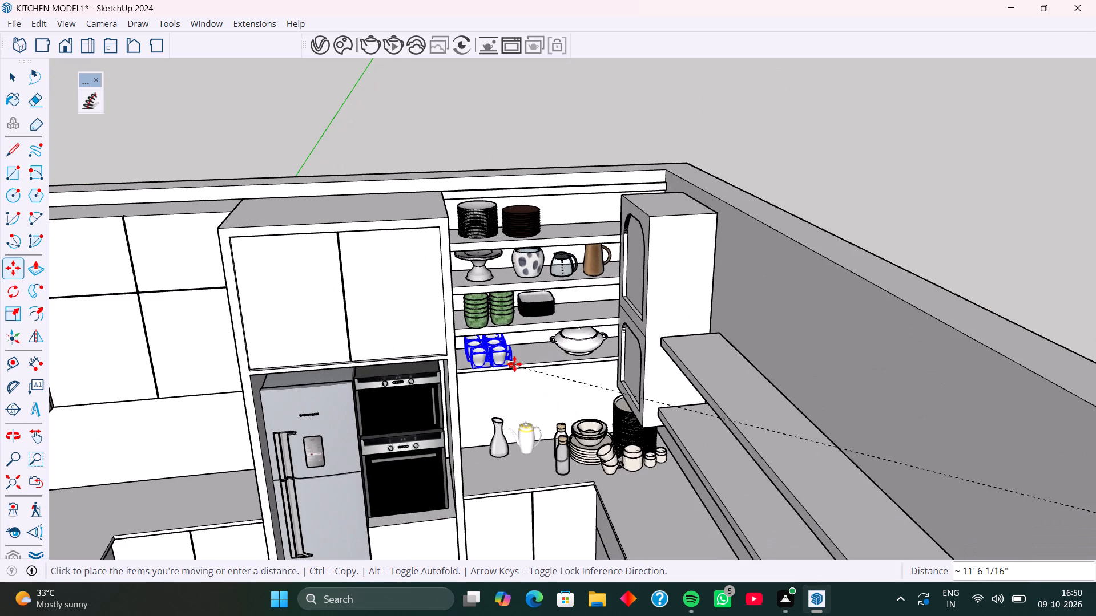
pyautogui.click(517, 367)
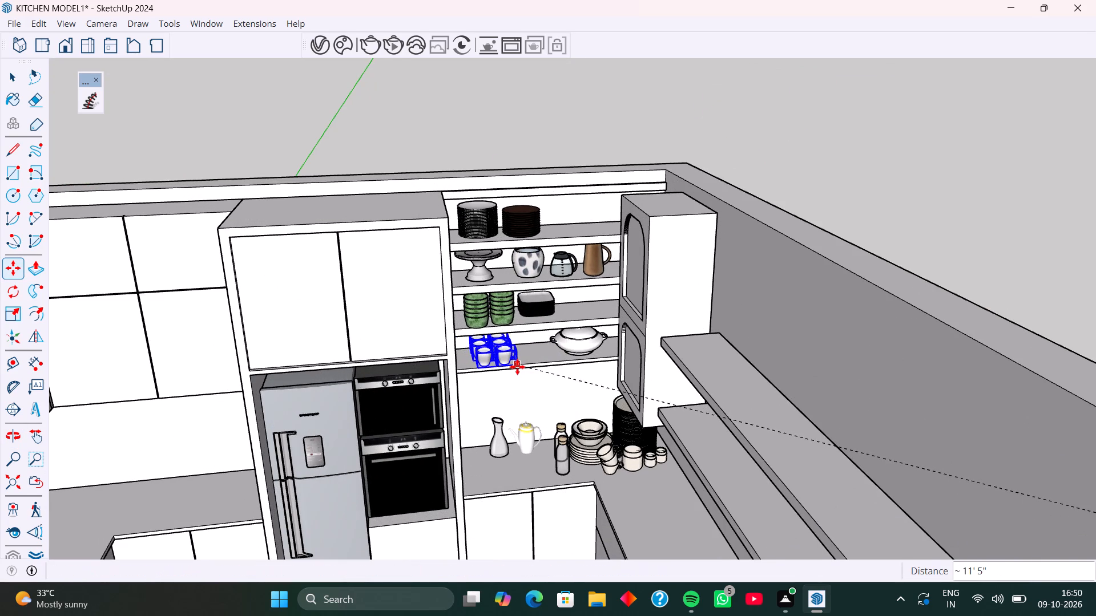
pyautogui.scroll(-4, 576, 371)
pyautogui.press('space')
pyautogui.click(776, 302)
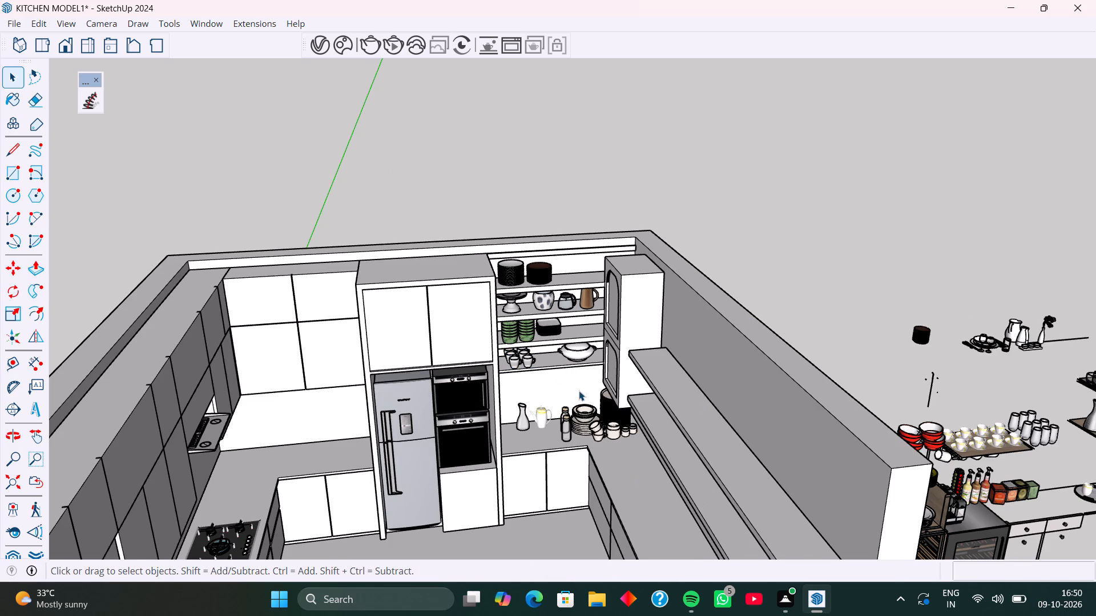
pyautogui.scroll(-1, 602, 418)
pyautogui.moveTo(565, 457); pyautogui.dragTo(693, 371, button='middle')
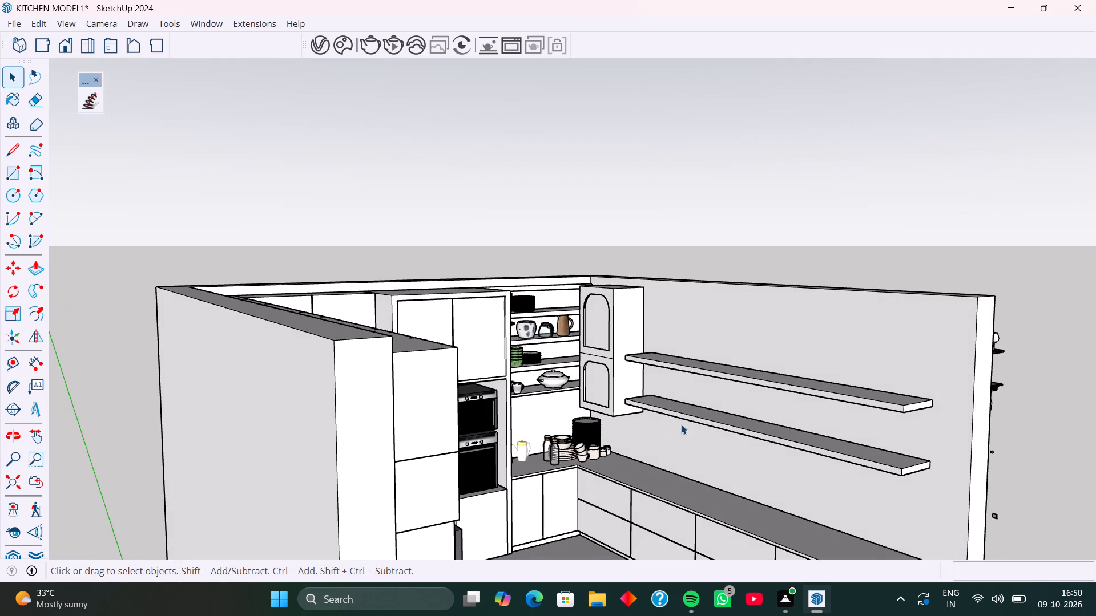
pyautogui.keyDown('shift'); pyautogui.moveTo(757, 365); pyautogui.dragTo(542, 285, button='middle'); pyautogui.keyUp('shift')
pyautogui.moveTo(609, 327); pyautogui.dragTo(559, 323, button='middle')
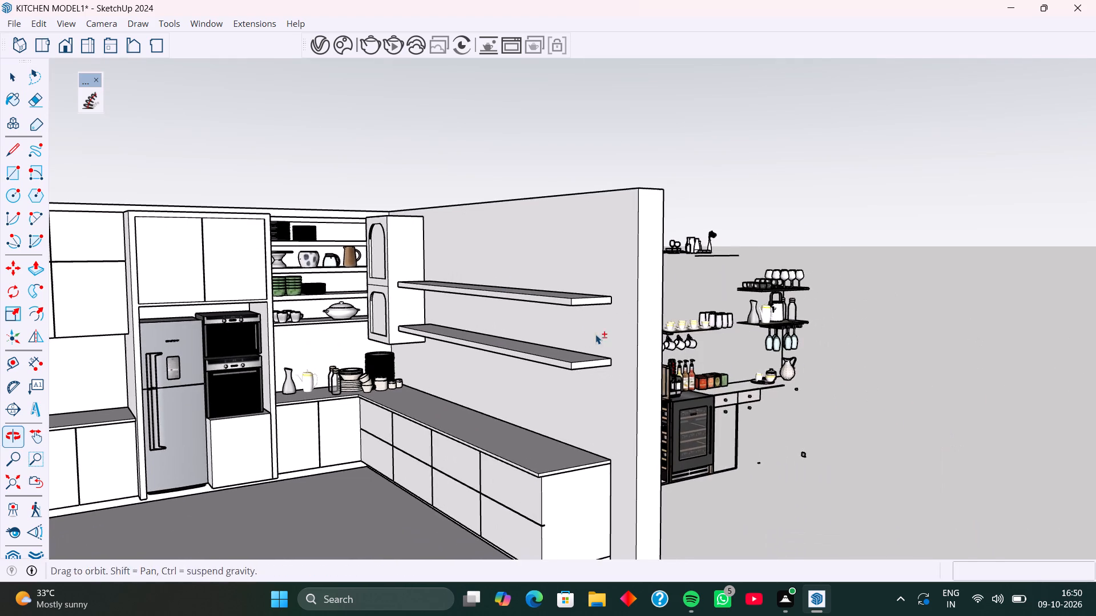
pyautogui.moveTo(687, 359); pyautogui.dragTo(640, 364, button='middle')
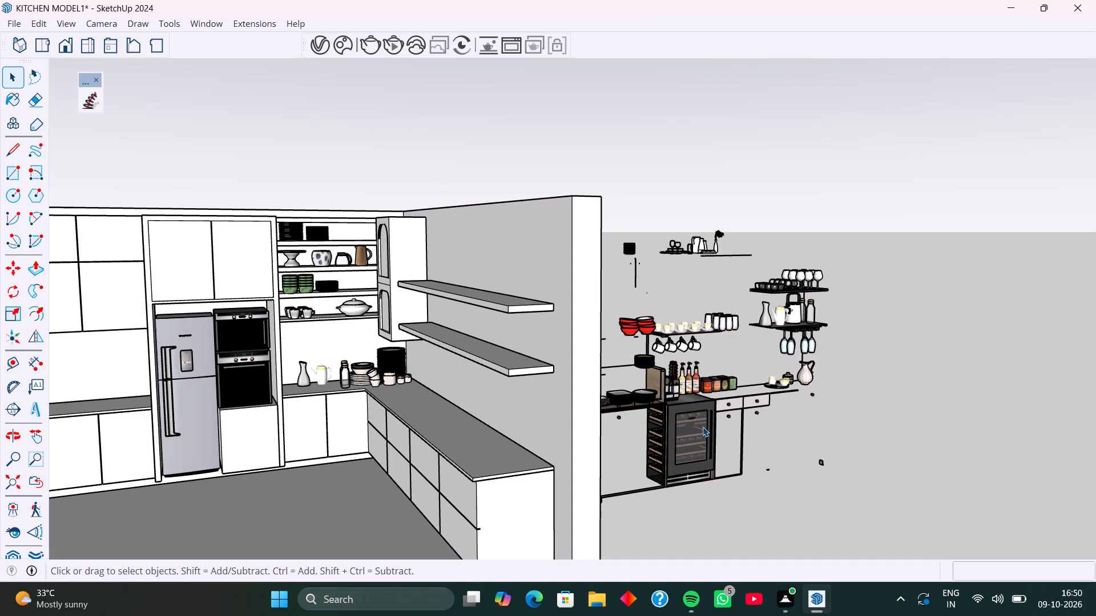
# Open the 3D Warehouse and search for "dish washer" in place of the previous term.
pyautogui.click(202, 23)
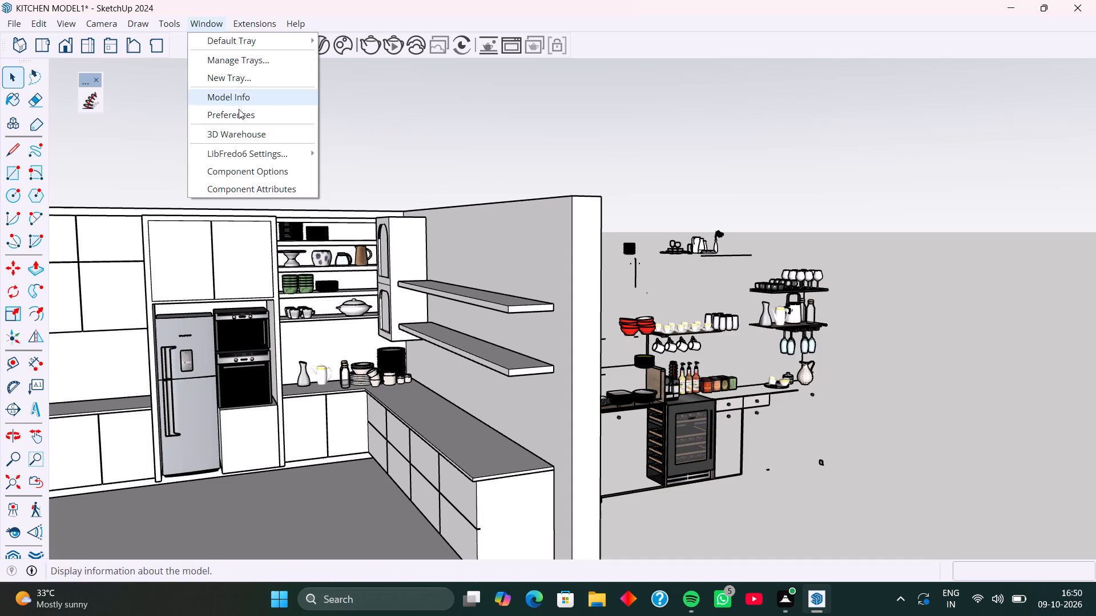
pyautogui.click(245, 135)
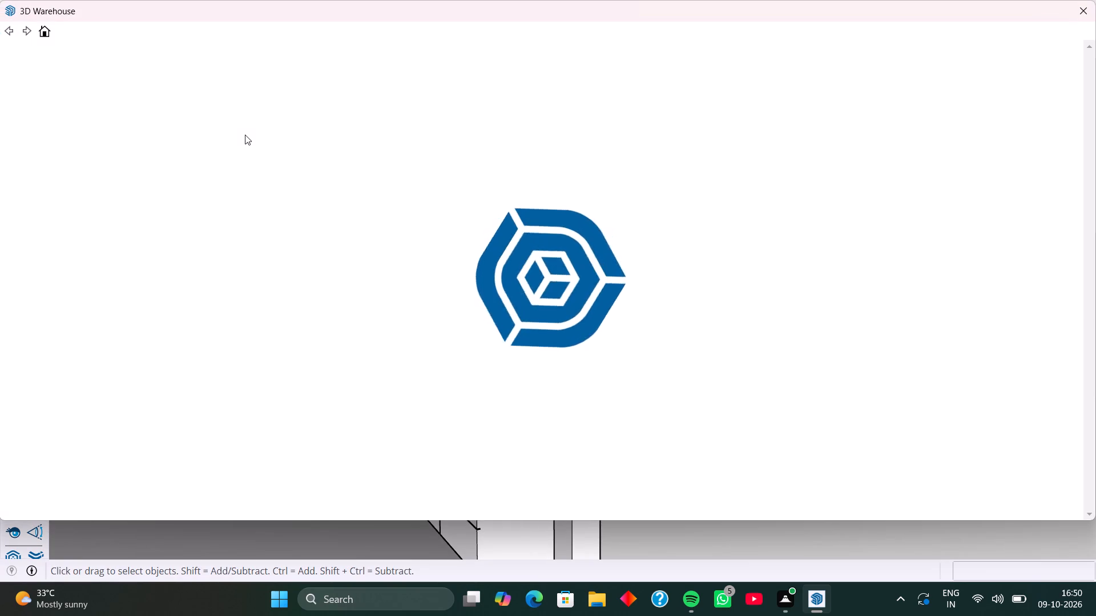
pyautogui.click(413, 67)
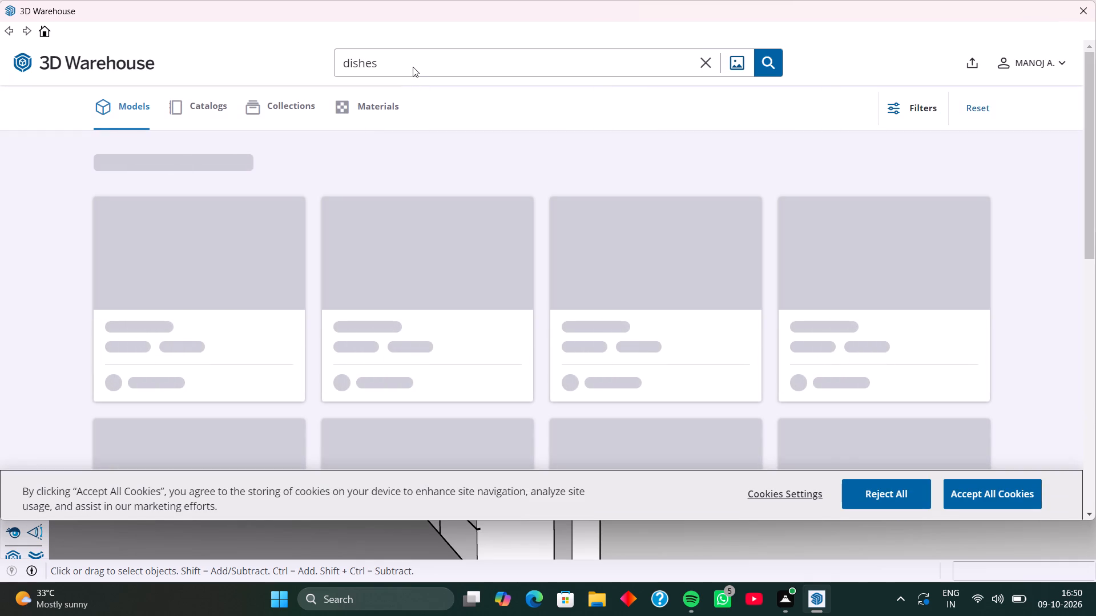
pyautogui.press('BackSpace')
pyautogui.press('BackSpace')
pyautogui.press('BackSpace')
pyautogui.press('BackSpace')
pyautogui.press('BackSpace')
pyautogui.press('BackSpace')
pyautogui.press('BackSpace')
pyautogui.press('BackSpace')
pyautogui.press('BackSpace')
pyautogui.press('BackSpace')
pyautogui.press('BackSpace')
pyautogui.press('BackSpace')
pyautogui.press('BackSpace')
pyautogui.press('BackSpace')
pyautogui.press('BackSpace')
pyautogui.press('BackSpace')
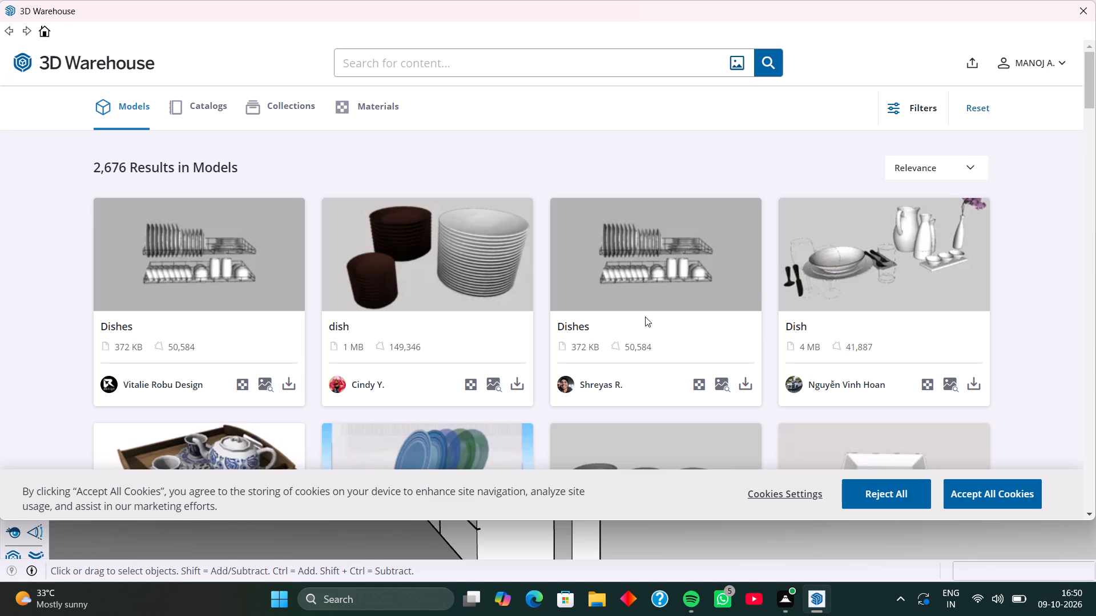
pyautogui.scroll(-4, 618, 337)
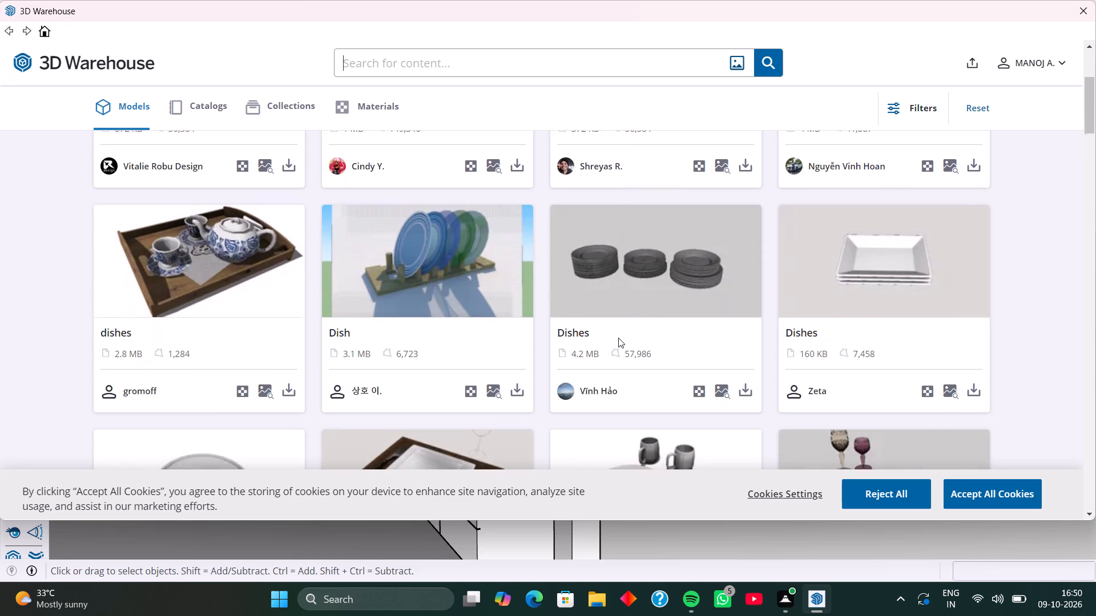
pyautogui.scroll(-2, 618, 338)
pyautogui.scroll(3, 579, 216)
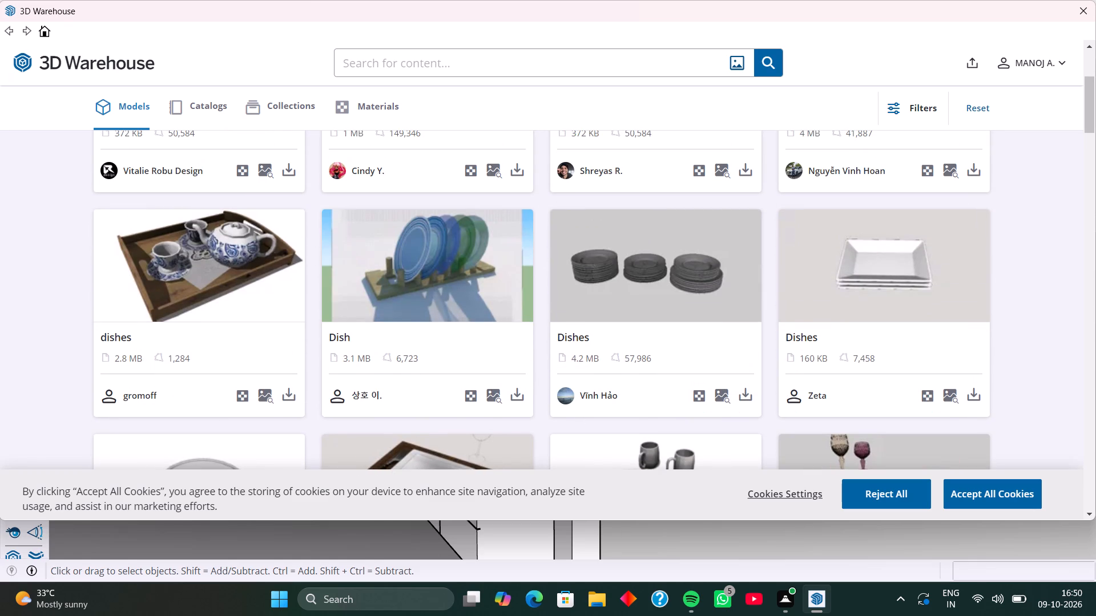
pyautogui.click(474, 64)
pyautogui.press('d')
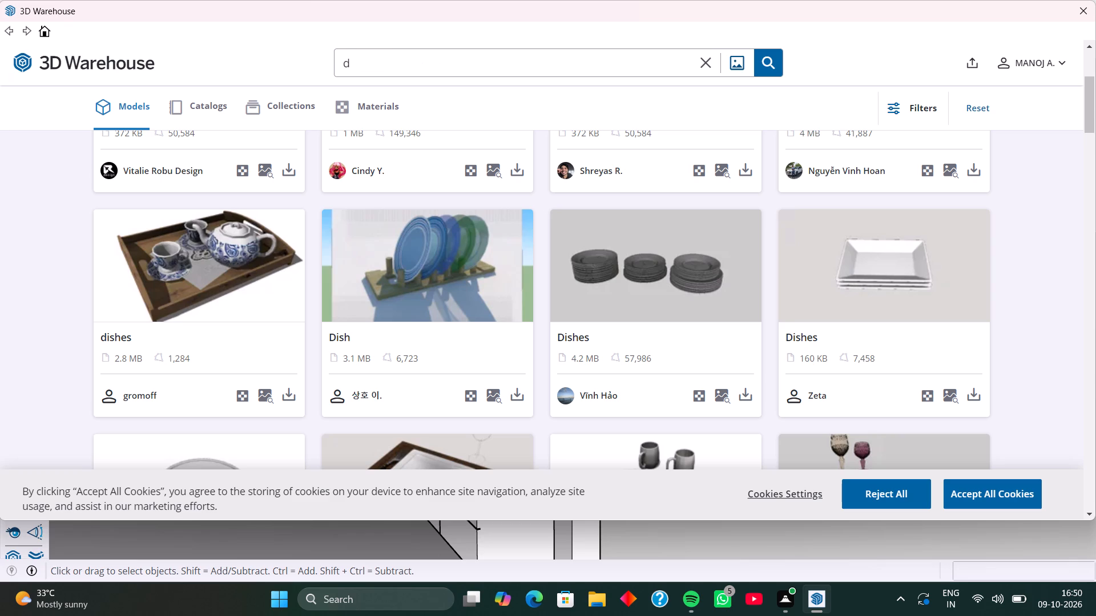
pyautogui.write('ish')
pyautogui.press('space')
pyautogui.write('washer')
pyautogui.press('Return')
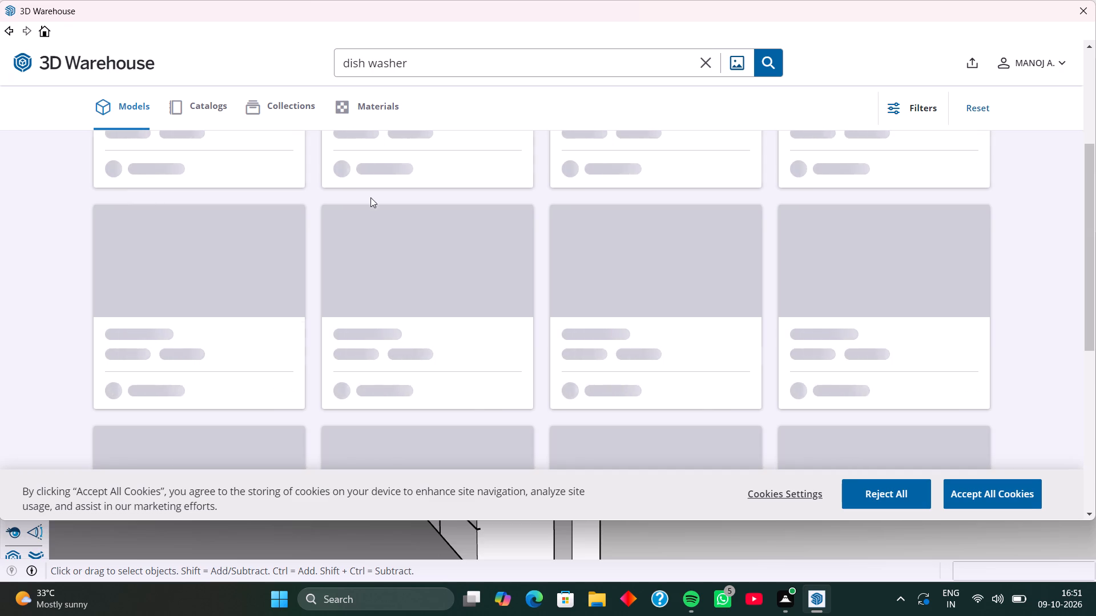
# Browse the dish washer search results for a model suited to the kitchen.
pyautogui.scroll(8, 401, 230)
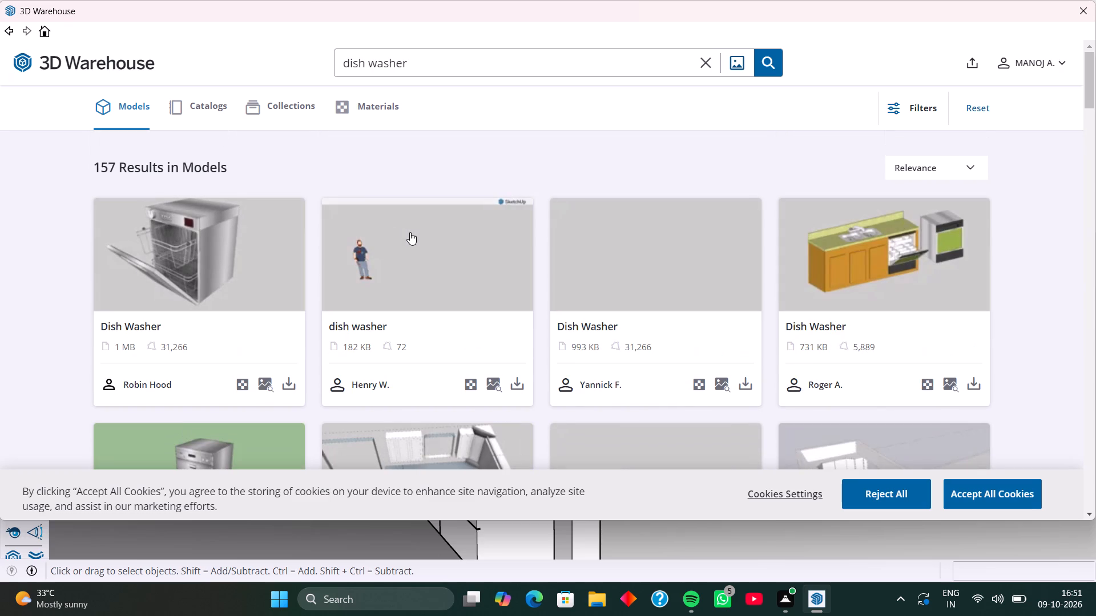
pyautogui.scroll(-7, 595, 229)
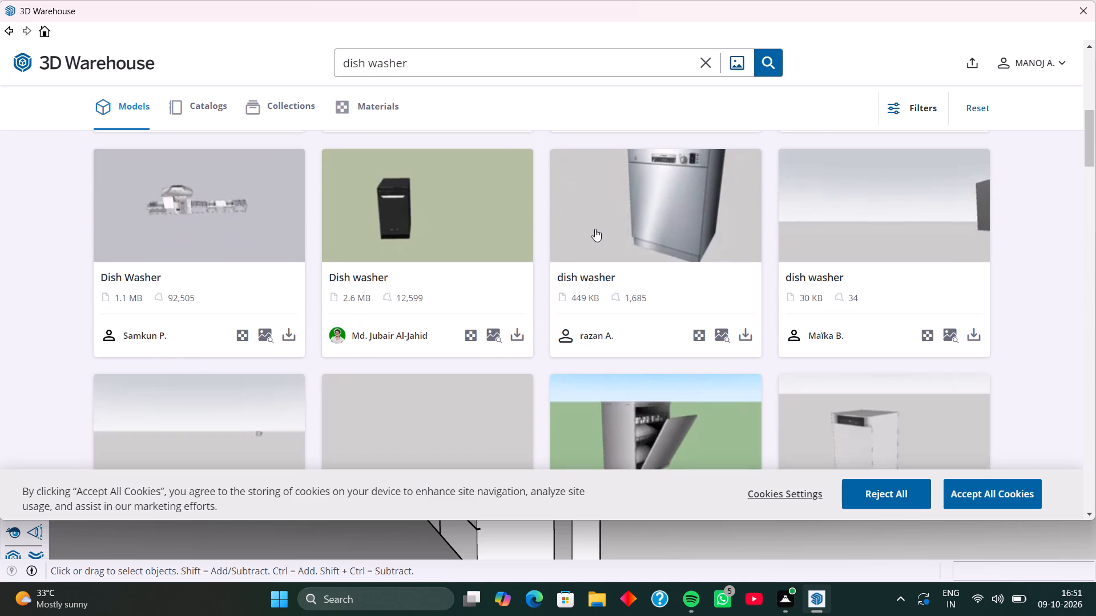
pyautogui.scroll(-9, 595, 229)
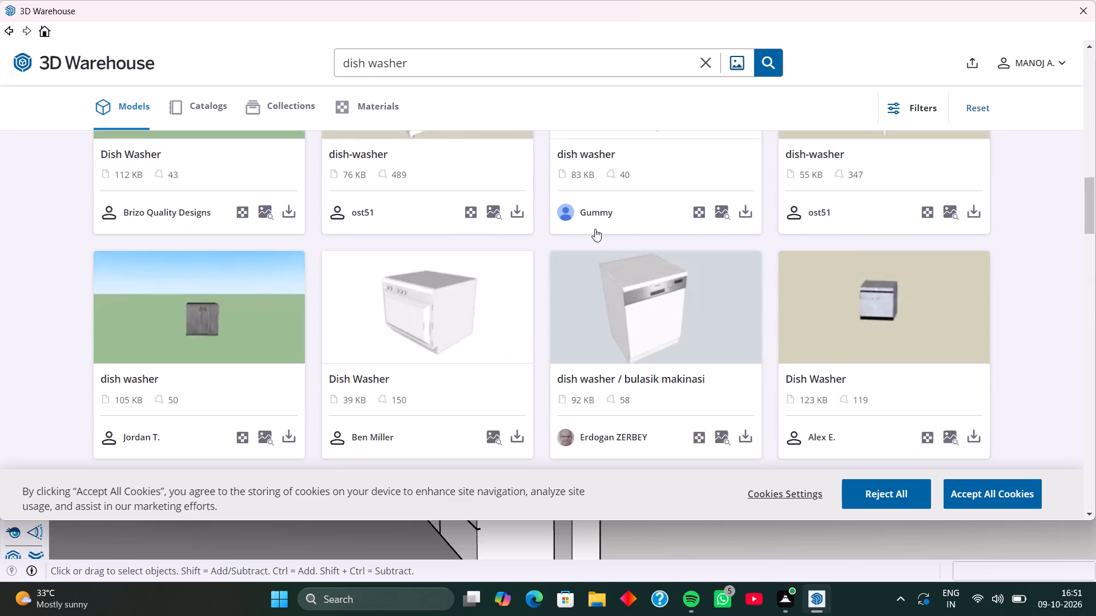
pyautogui.scroll(-11, 595, 229)
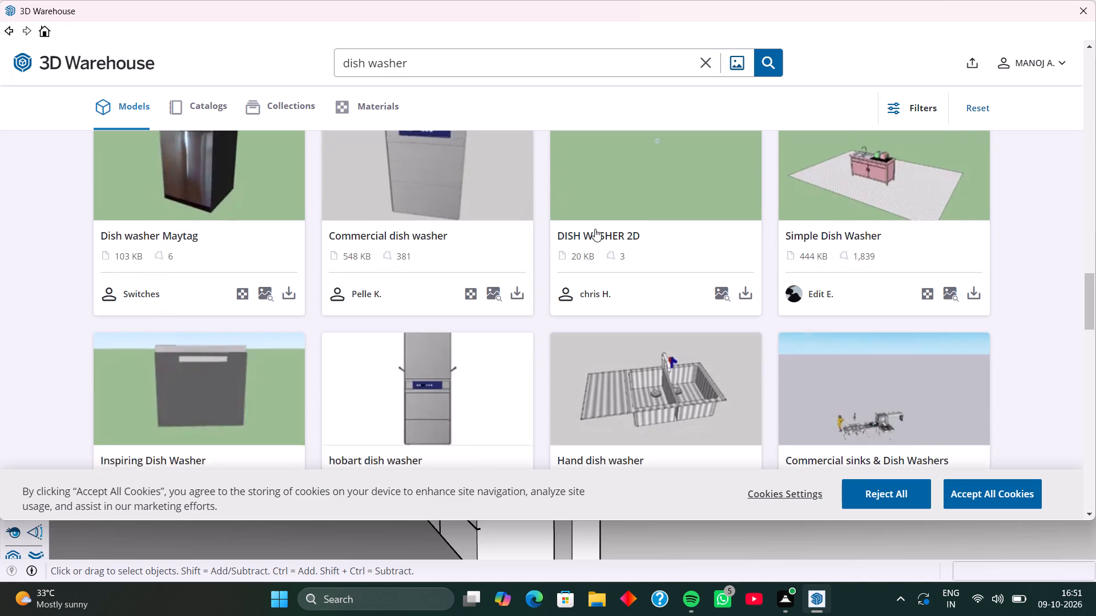
pyautogui.scroll(-14, 595, 229)
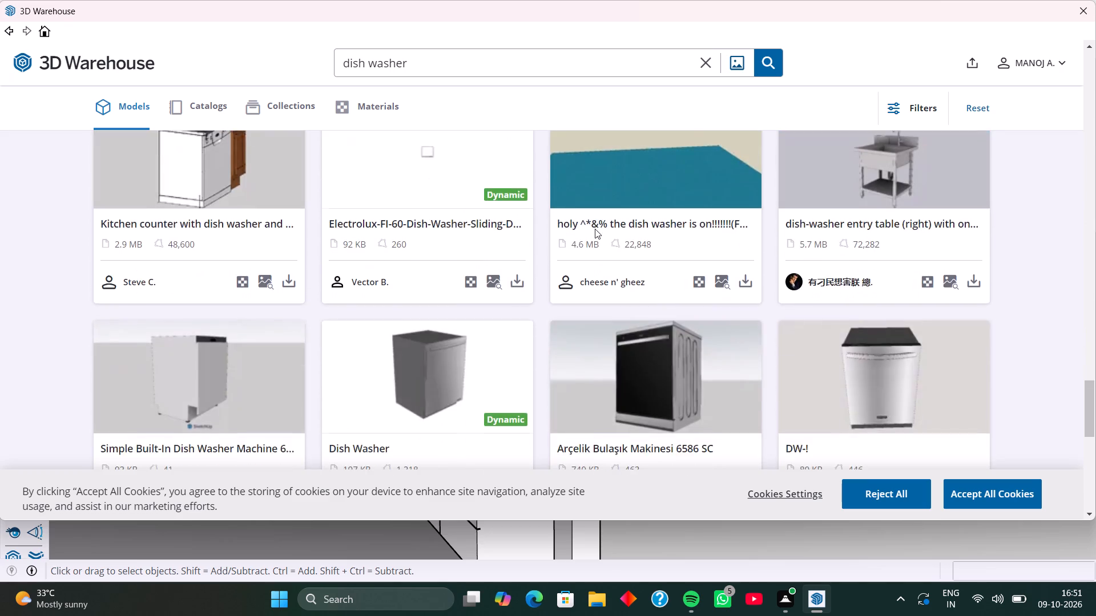
pyautogui.scroll(-8, 595, 229)
pyautogui.scroll(14, 595, 229)
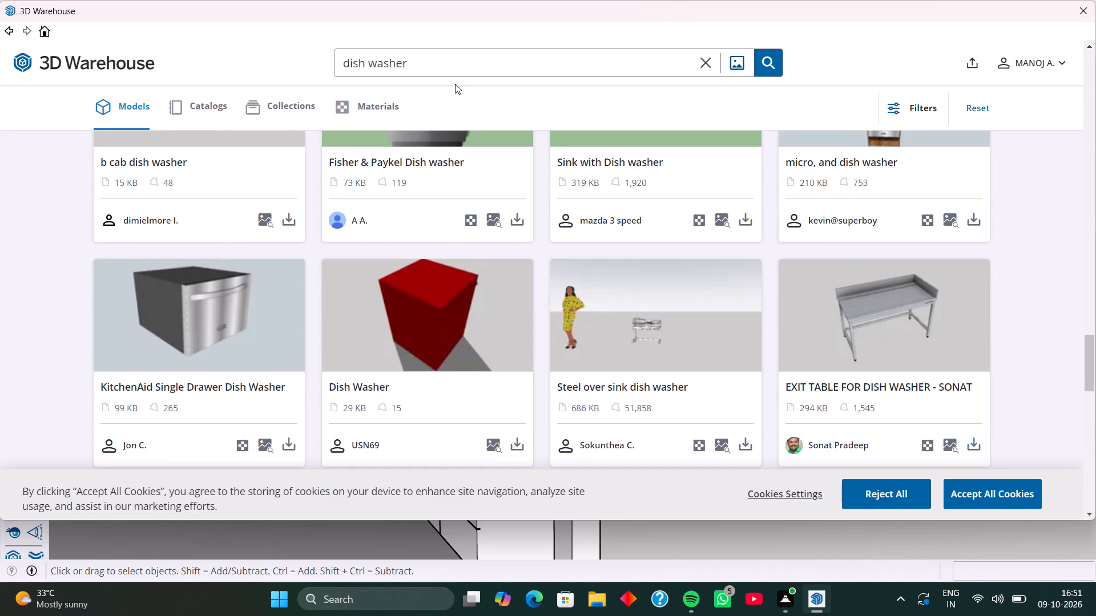
# Replace the 3D Warehouse search term with "liquid bottles" and run the search.
pyautogui.click(441, 64)
pyautogui.press('BackSpace')
pyautogui.press('BackSpace')
pyautogui.press('BackSpace')
pyautogui.press('BackSpace')
pyautogui.press('BackSpace')
pyautogui.press('BackSpace')
pyautogui.press('BackSpace')
pyautogui.press('BackSpace')
pyautogui.press('BackSpace')
pyautogui.press('BackSpace')
pyautogui.press('BackSpace')
pyautogui.press('BackSpace')
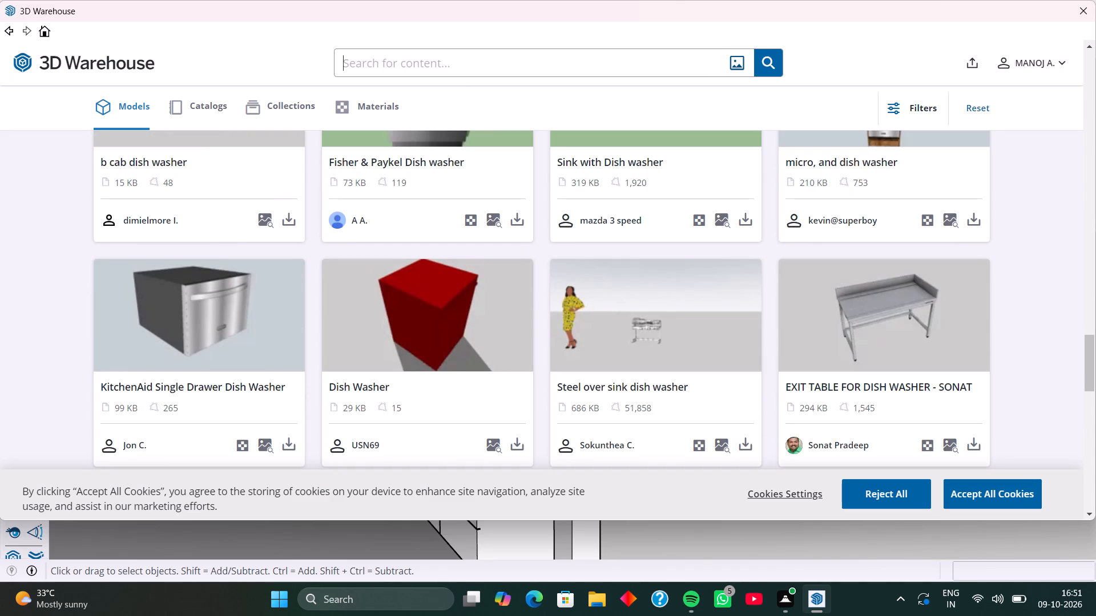
pyautogui.write('li')
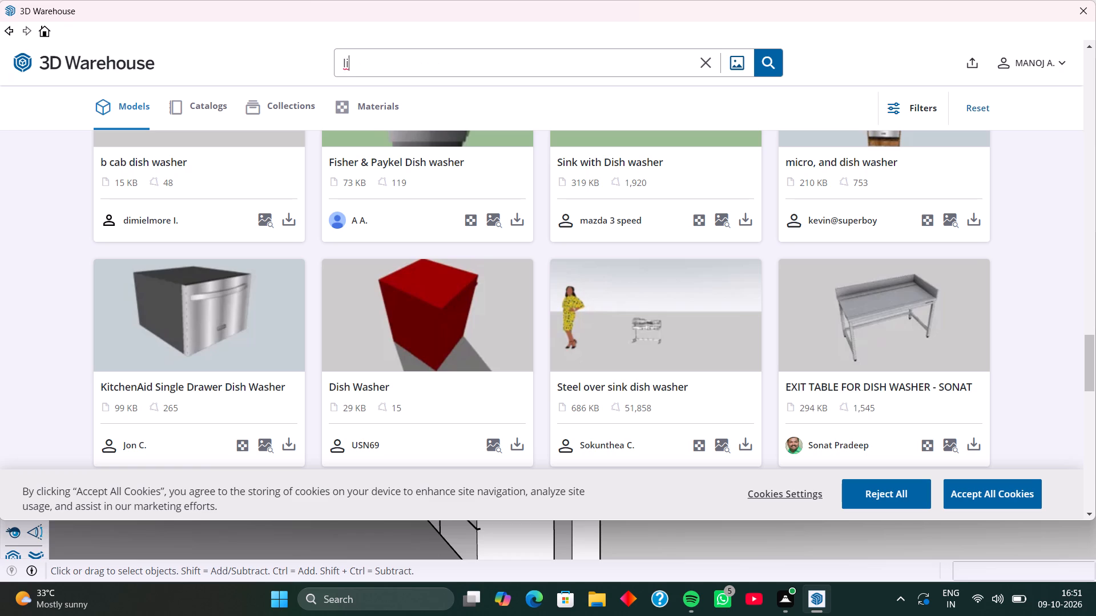
pyautogui.press('q')
pyautogui.write('uid')
pyautogui.press('space')
pyautogui.write('bottle')
pyautogui.press('s')
pyautogui.press('Return')
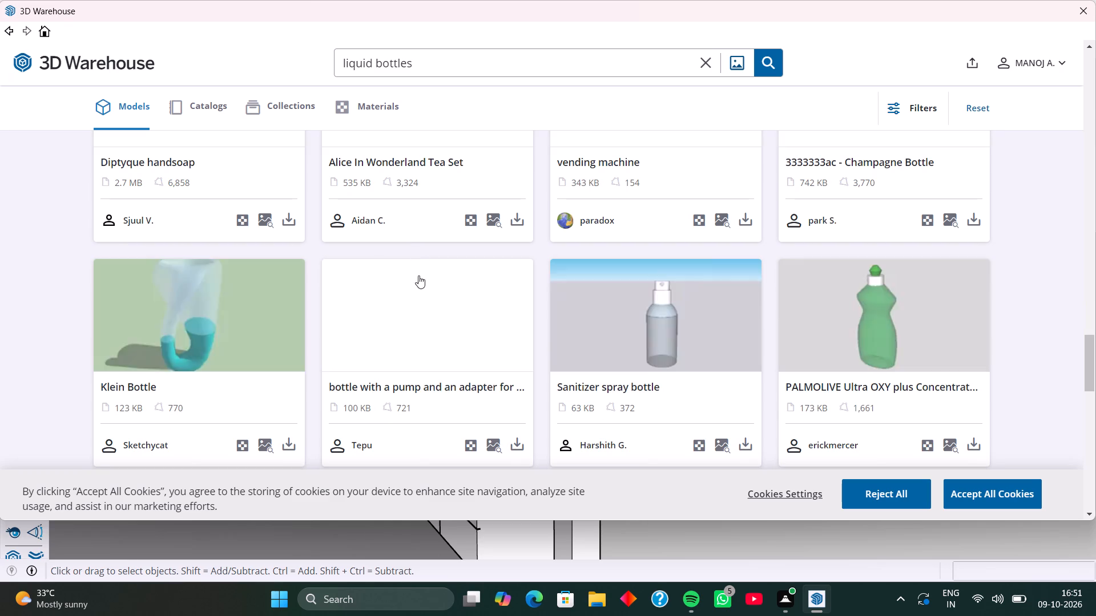
# Browse the liquid bottles search results for a soap or detergent bottle suited to the kitchen counter.
pyautogui.scroll(-6, 569, 319)
pyautogui.scroll(5, 565, 319)
pyautogui.scroll(-4, 565, 319)
pyautogui.scroll(-8, 661, 325)
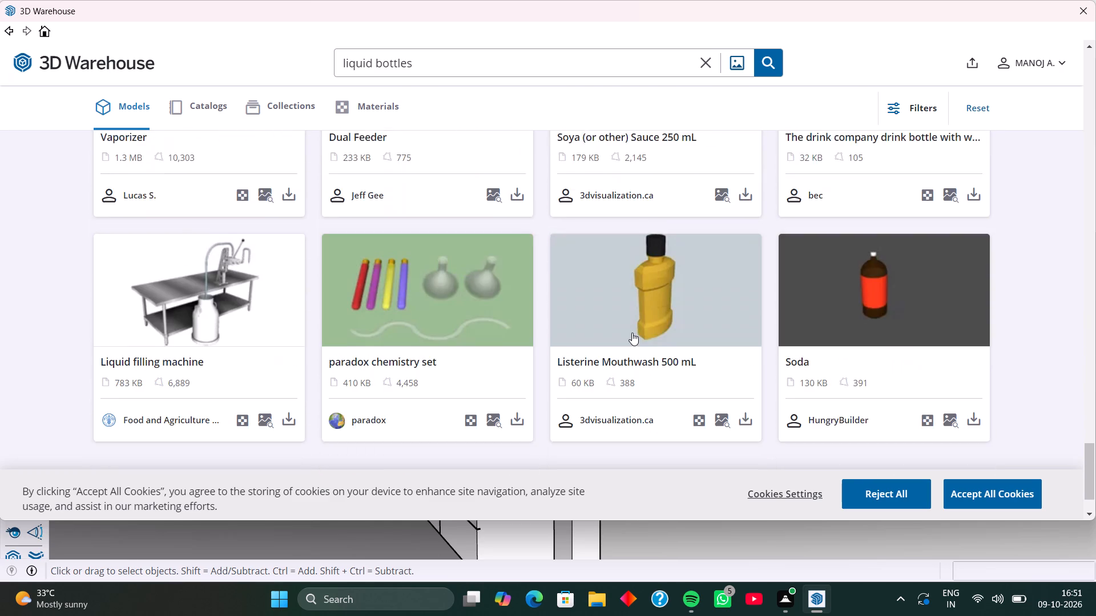
pyautogui.scroll(-4, 632, 333)
pyautogui.click(586, 428)
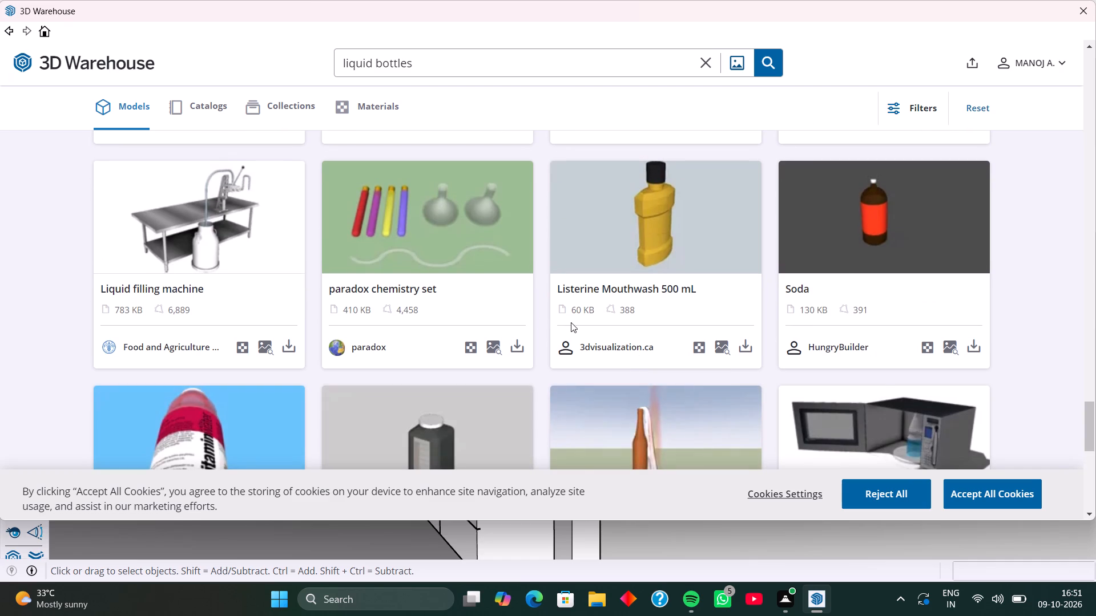
pyautogui.scroll(-4, 501, 325)
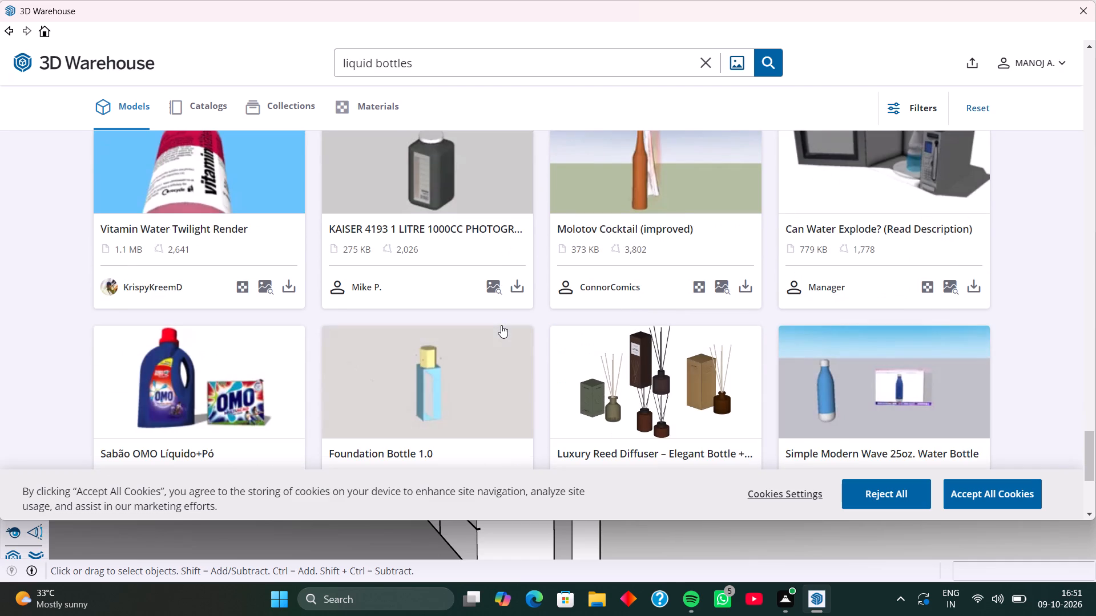
pyautogui.scroll(-16, 501, 325)
pyautogui.scroll(7, 501, 325)
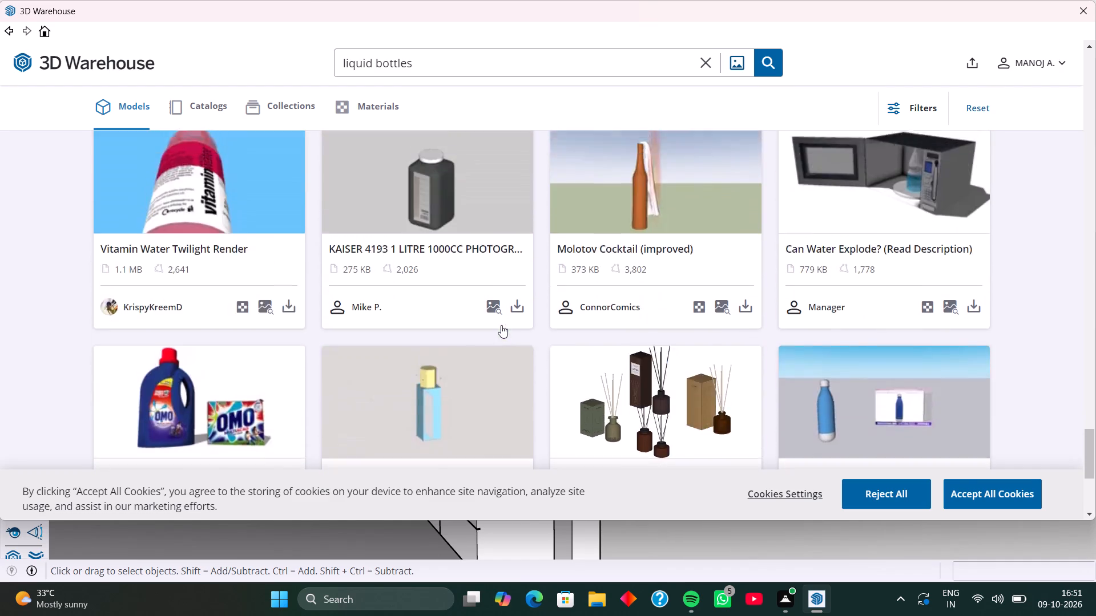
pyautogui.scroll(2, 501, 325)
pyautogui.scroll(-9, 501, 325)
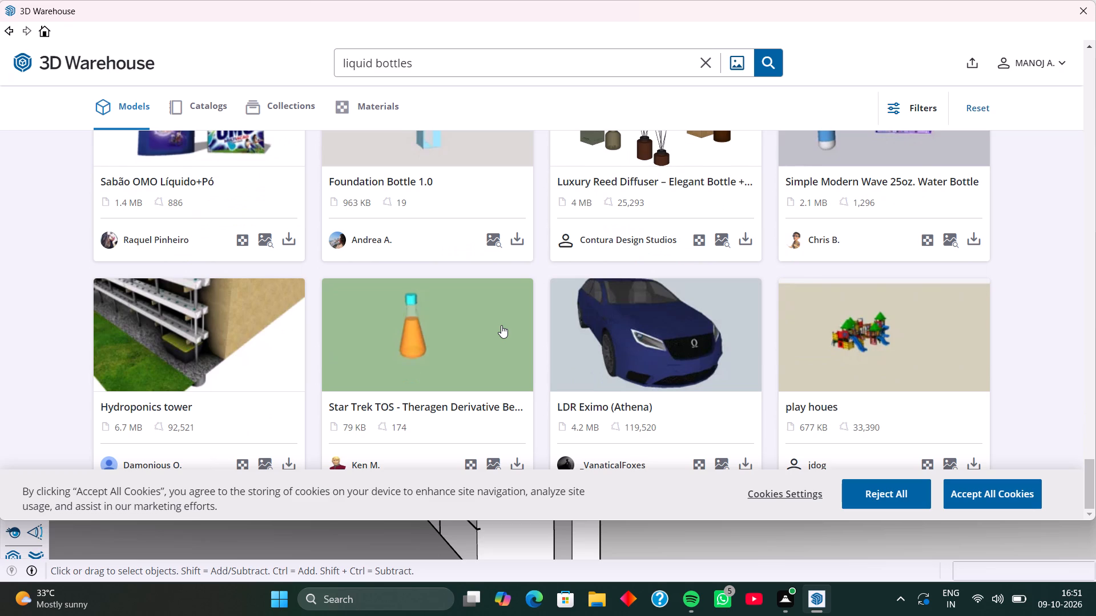
pyautogui.scroll(4, 501, 325)
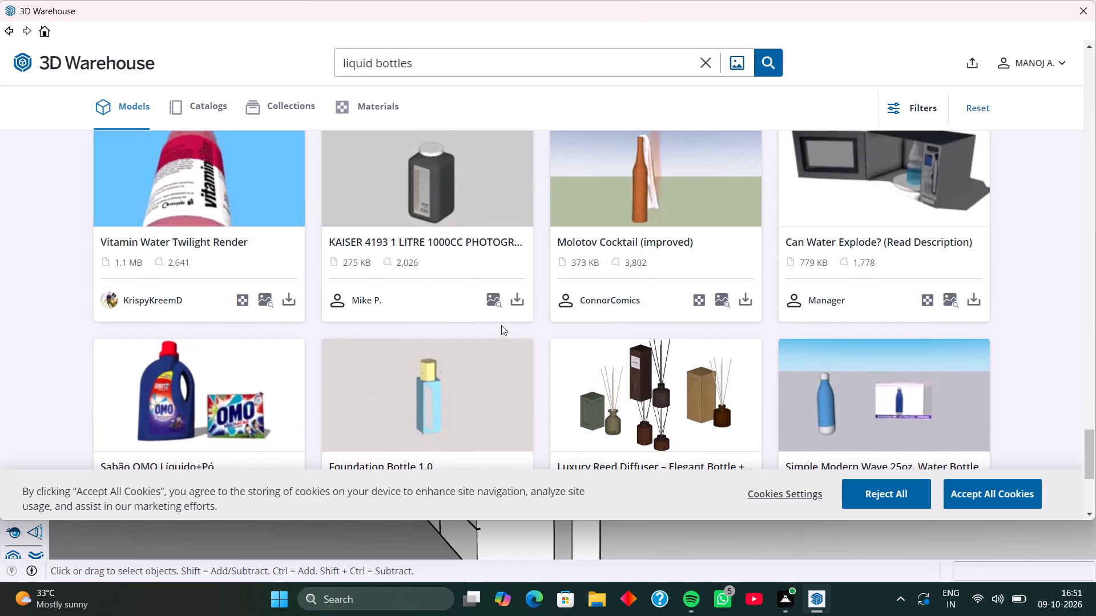
pyautogui.scroll(11, 501, 325)
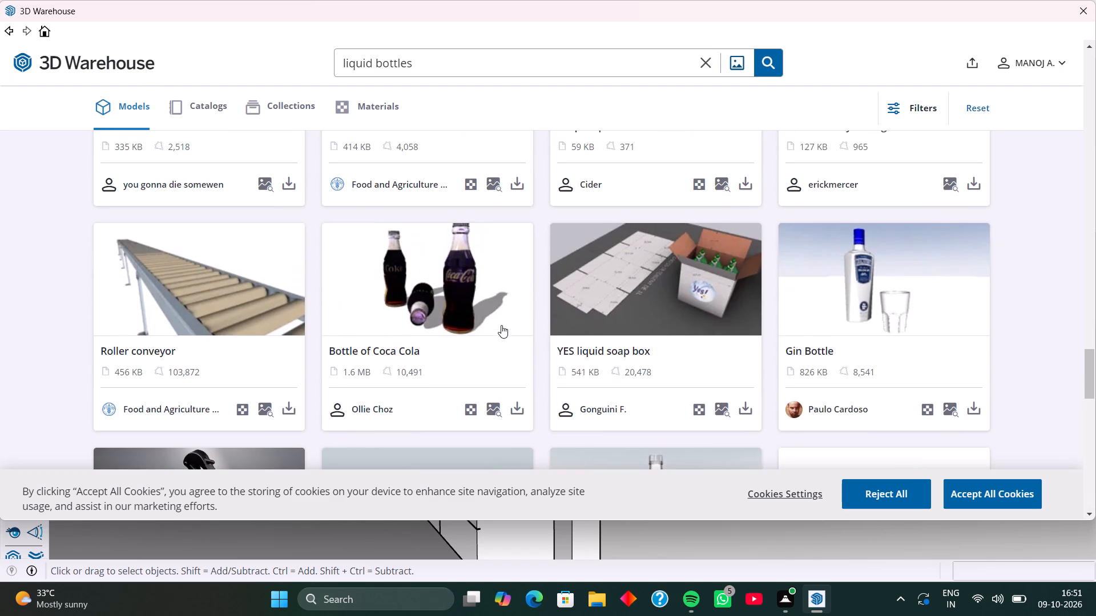
pyautogui.scroll(13, 501, 325)
pyautogui.scroll(-2, 501, 325)
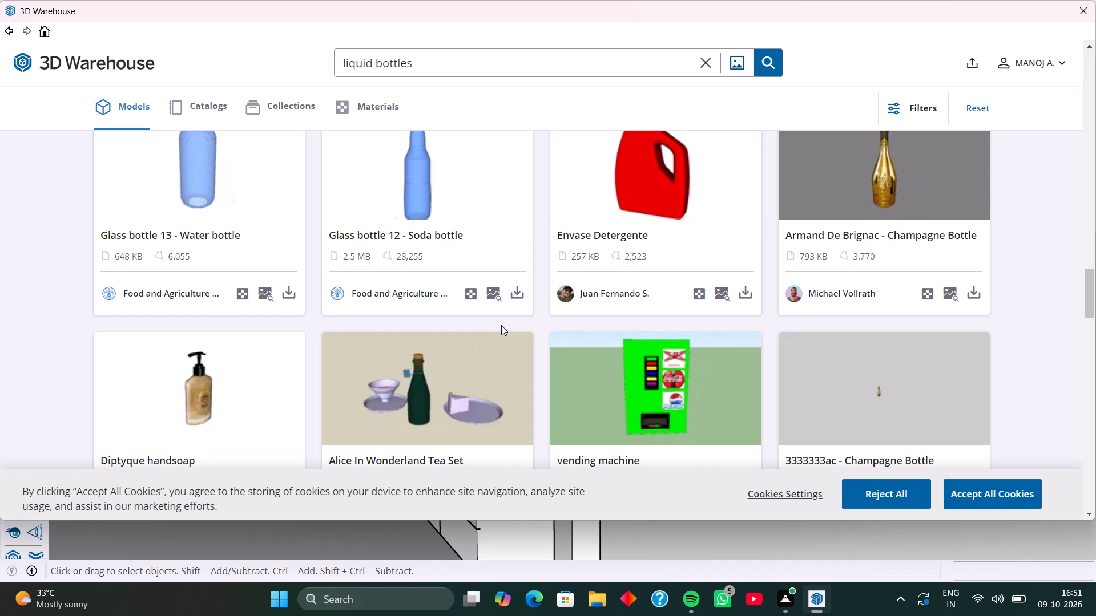
pyautogui.scroll(-1, 377, 301)
pyautogui.scroll(9, 377, 301)
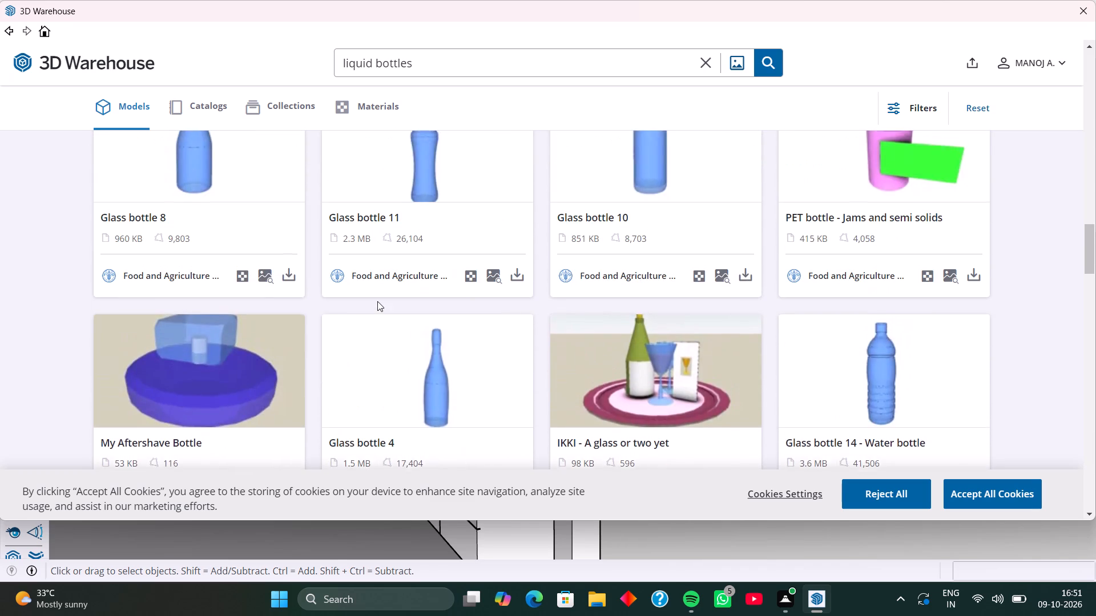
pyautogui.scroll(20, 377, 301)
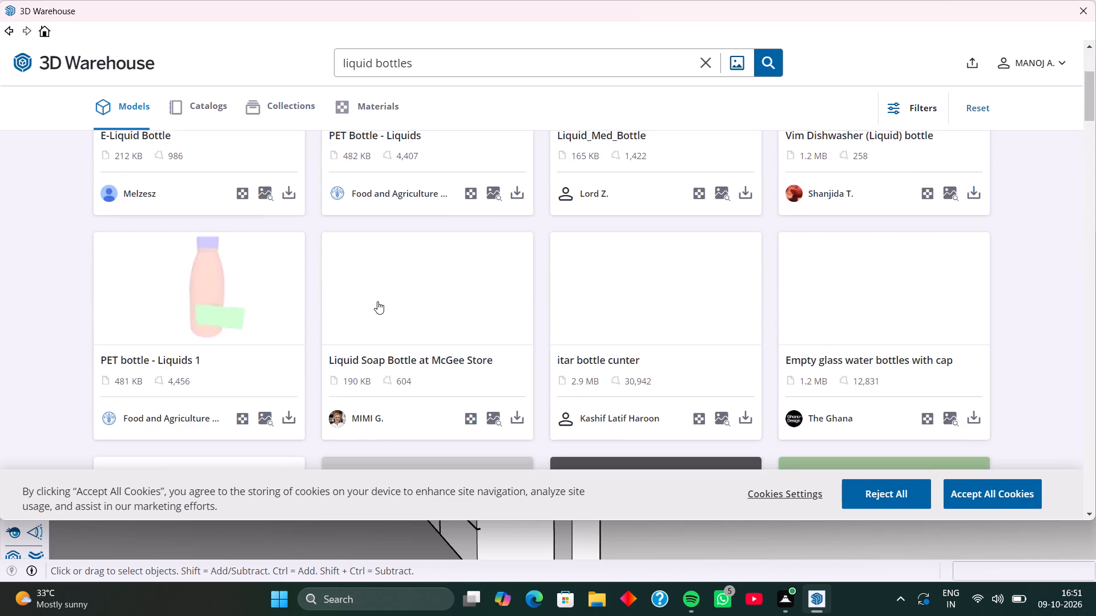
pyautogui.scroll(11, 377, 301)
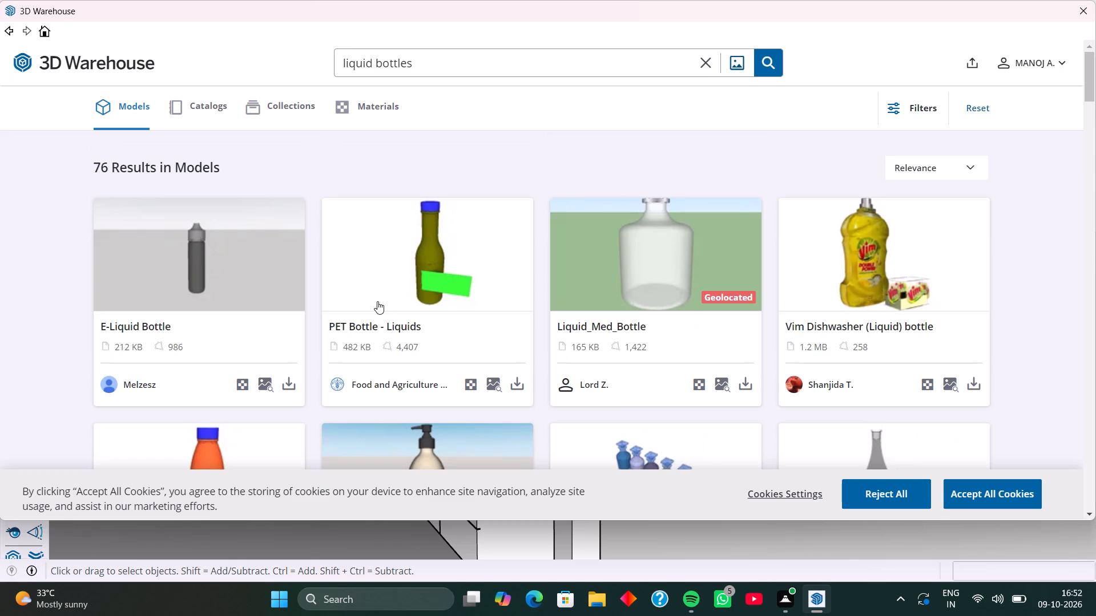
pyautogui.scroll(-5, 377, 301)
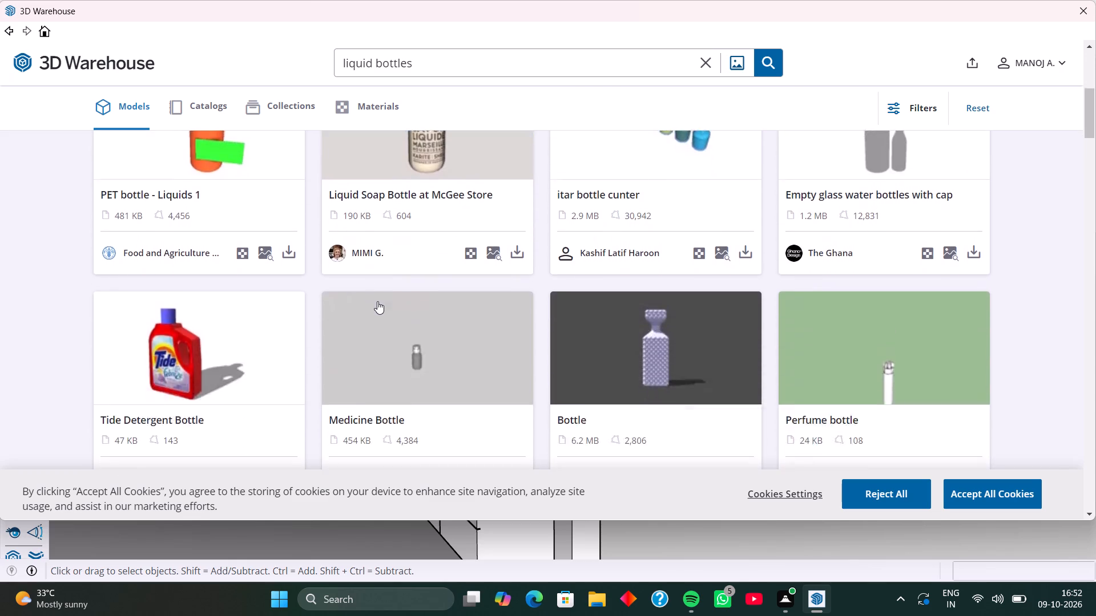
pyautogui.scroll(-1, 377, 301)
pyautogui.scroll(2, 377, 301)
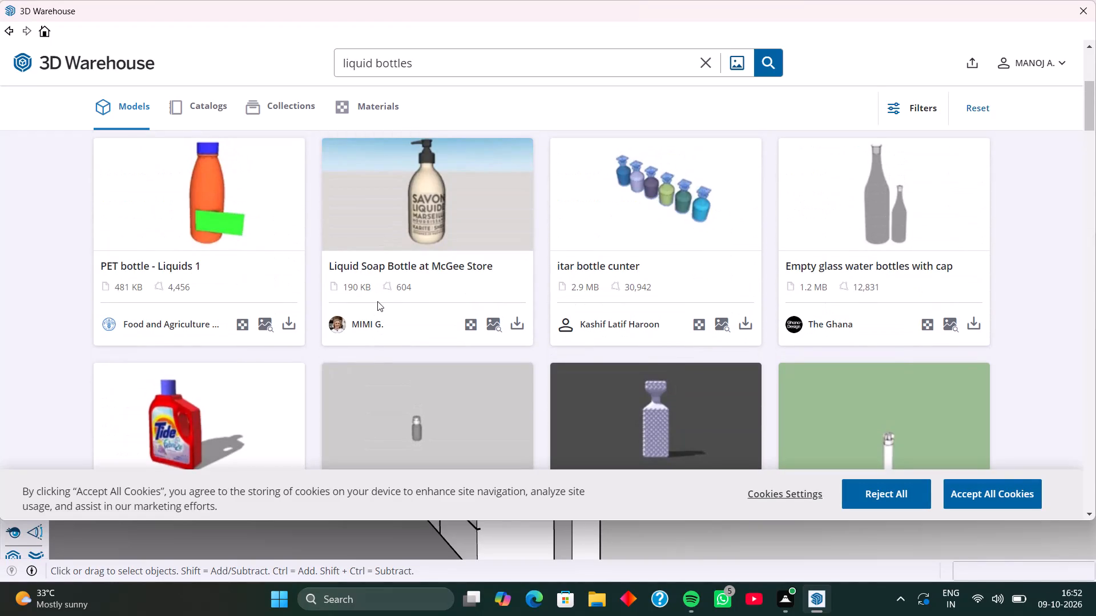
# Download the Liquid Soap Bottle at McGee Store model into the kitchen and place it near the open end of the side countertop.
pyautogui.click(519, 323)
pyautogui.click(493, 277)
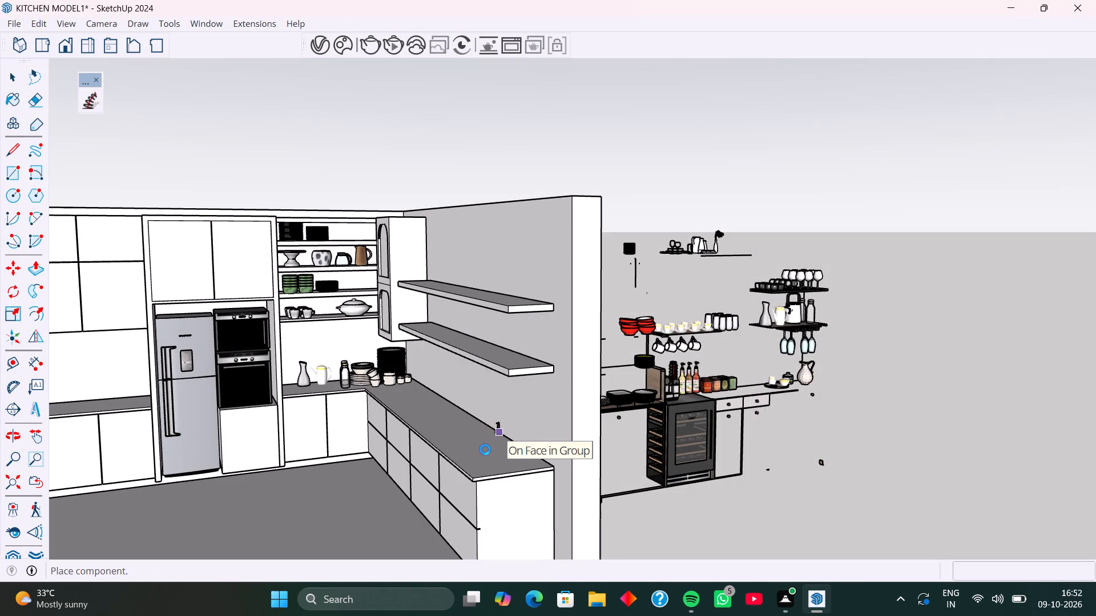
pyautogui.click(501, 456)
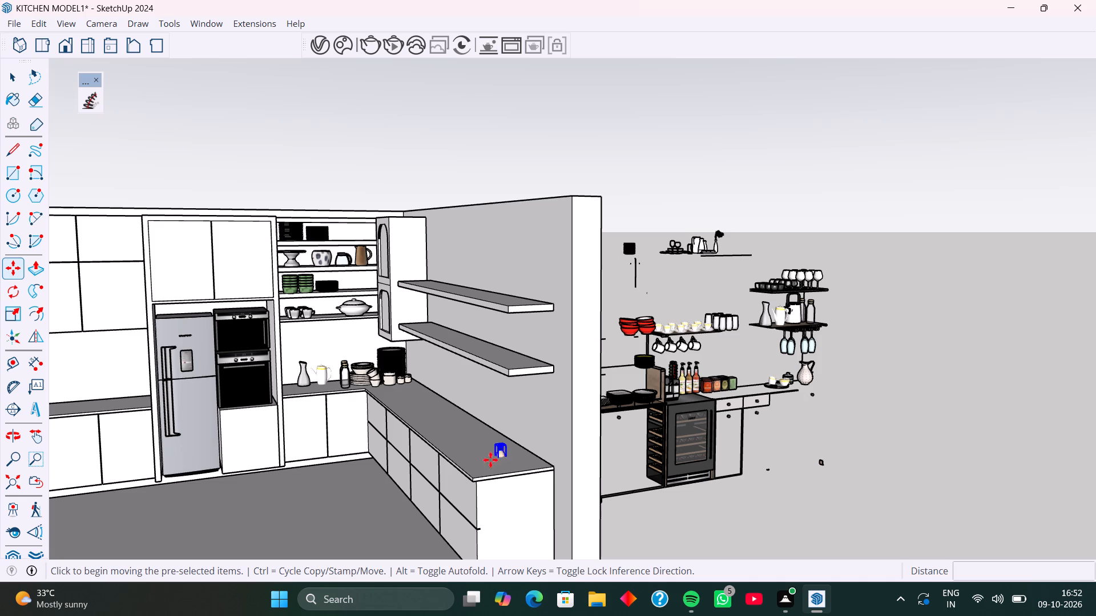
pyautogui.press('space')
# Raise the soap bottle about 4 5/8" so its sunken body stands above the countertop surface.
pyautogui.scroll(6, 522, 455)
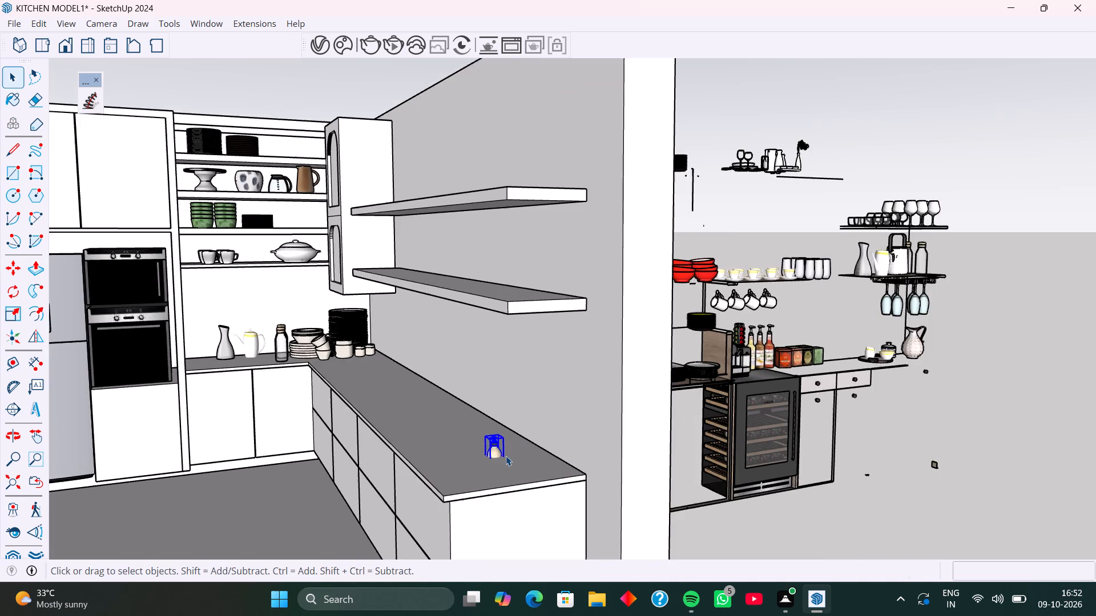
pyautogui.scroll(10, 506, 456)
pyautogui.press('m')
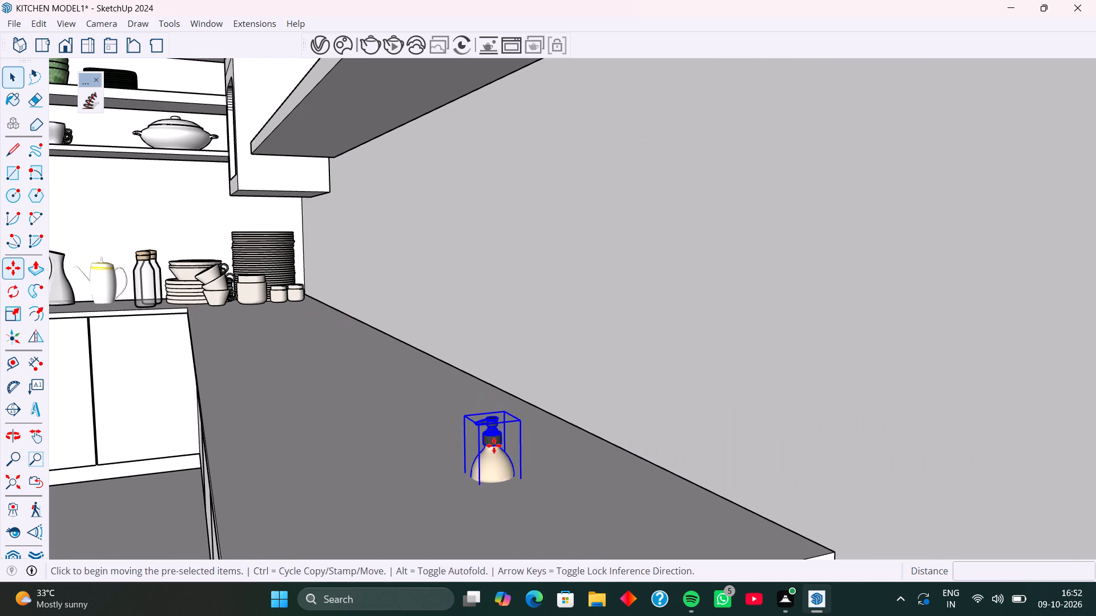
pyautogui.click(523, 419)
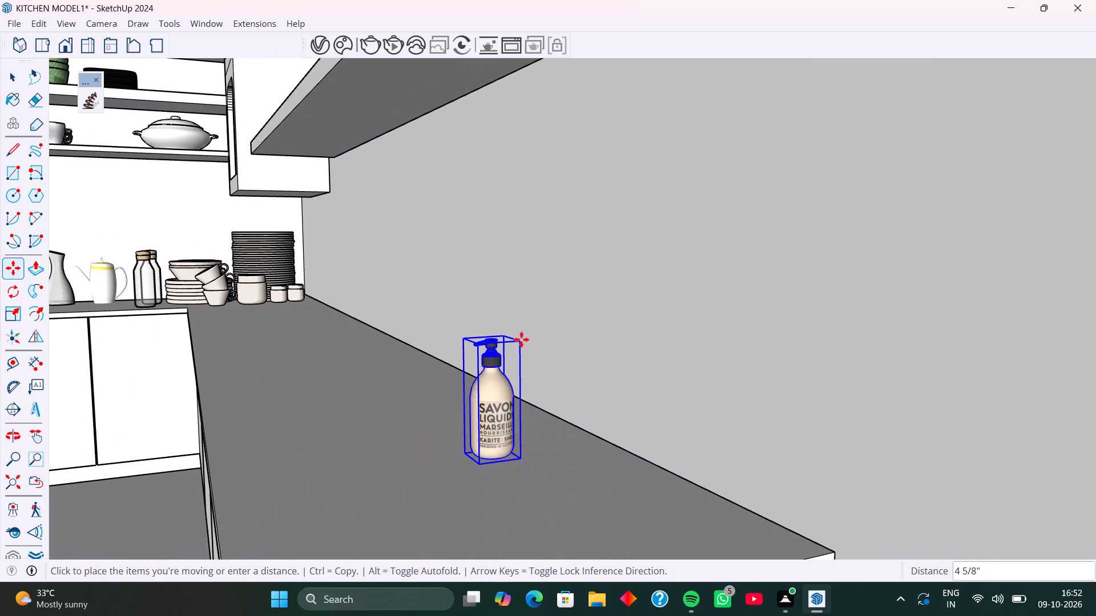
pyautogui.click(518, 339)
pyautogui.press('space')
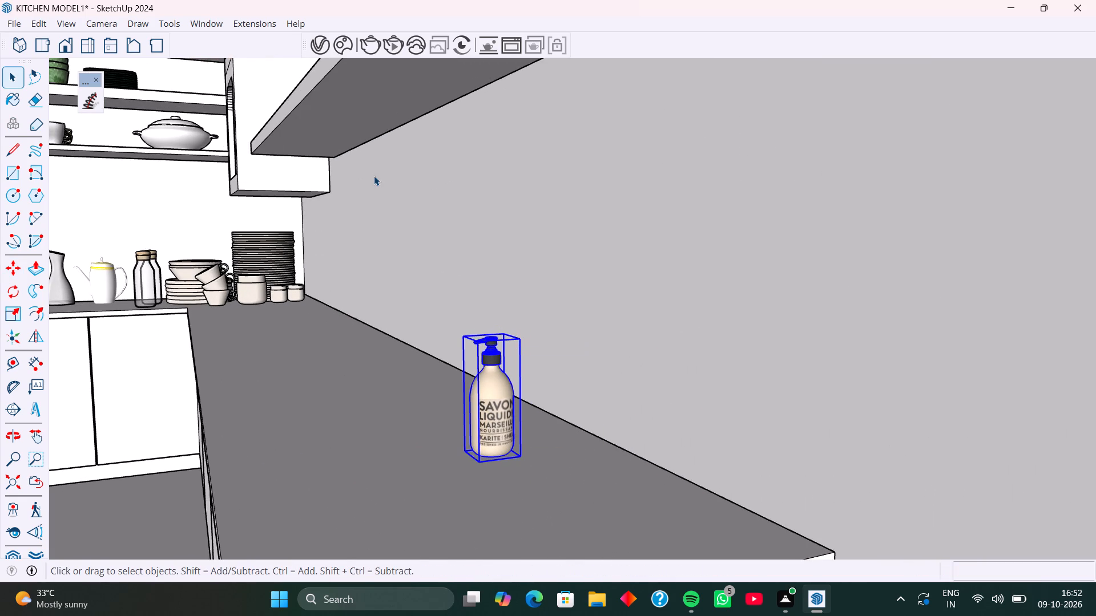
# Reopen the 3D Warehouse and browse the liquid bottles results for a second pump soap bottle for the kitchen counter.
pyautogui.click(211, 23)
pyautogui.click(267, 137)
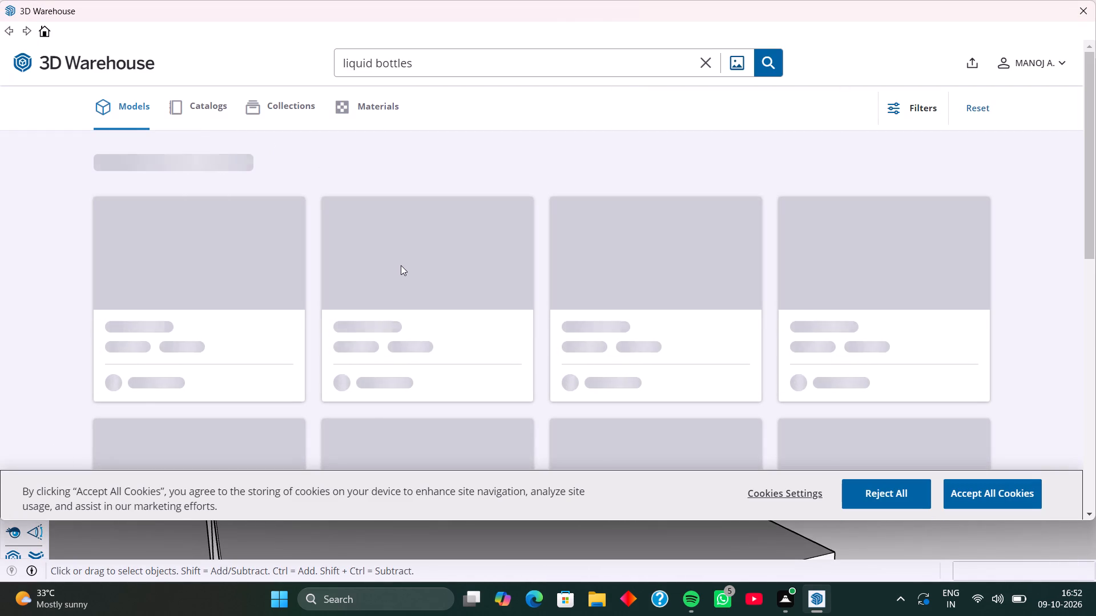
pyautogui.scroll(-1, 425, 297)
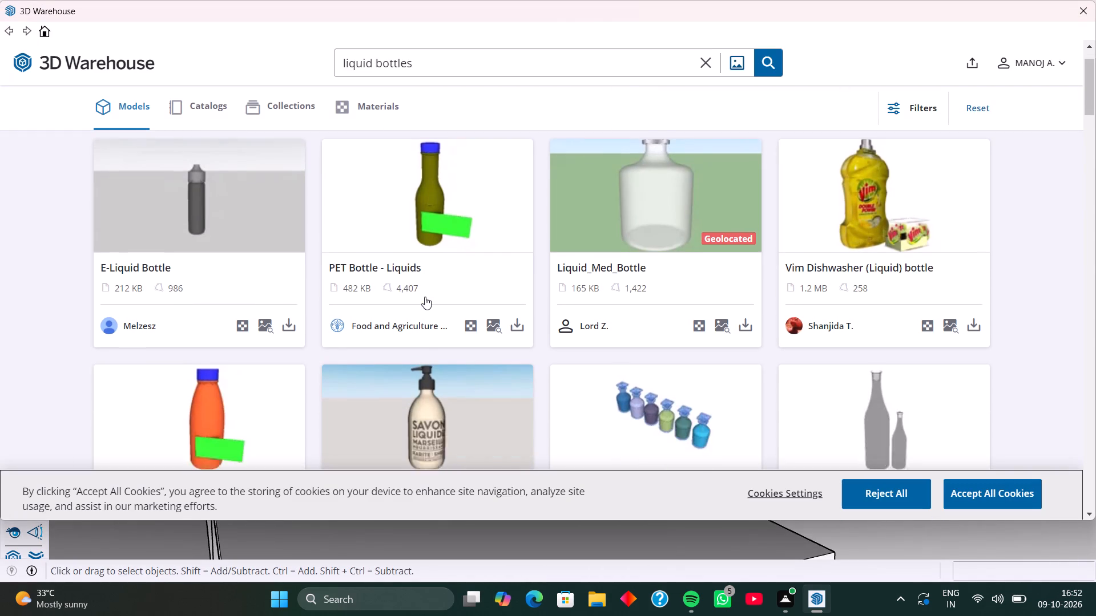
pyautogui.scroll(-5, 425, 297)
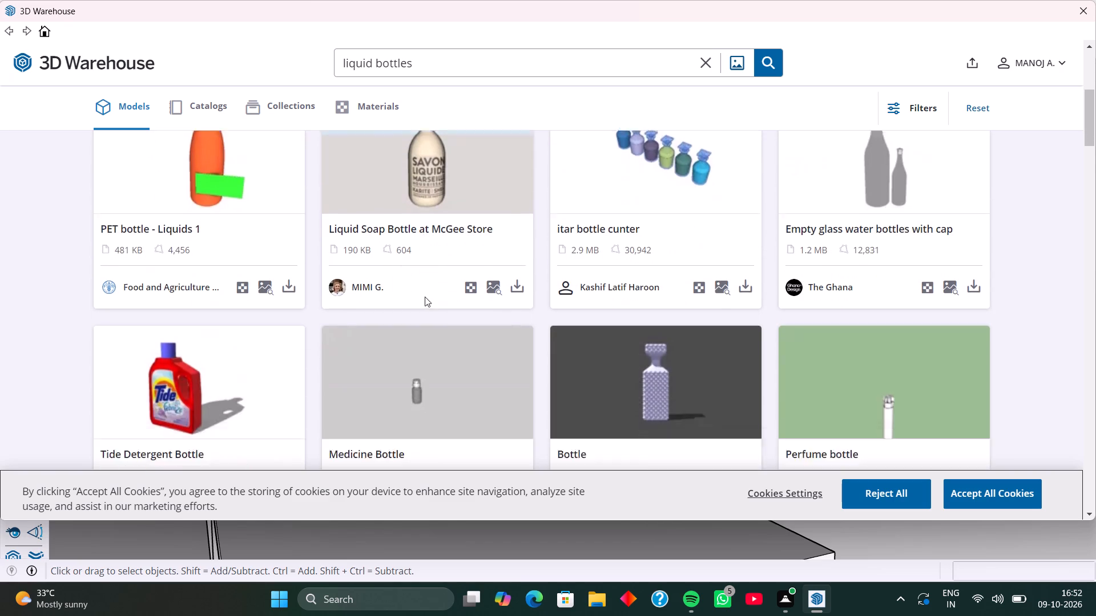
pyautogui.scroll(-3, 425, 297)
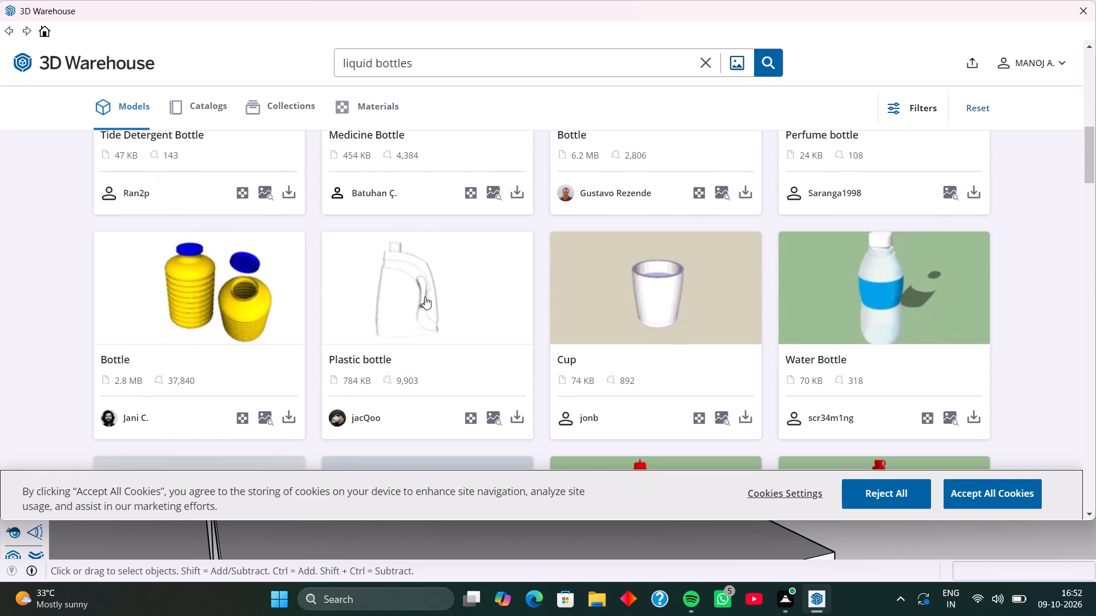
pyautogui.scroll(-3, 425, 297)
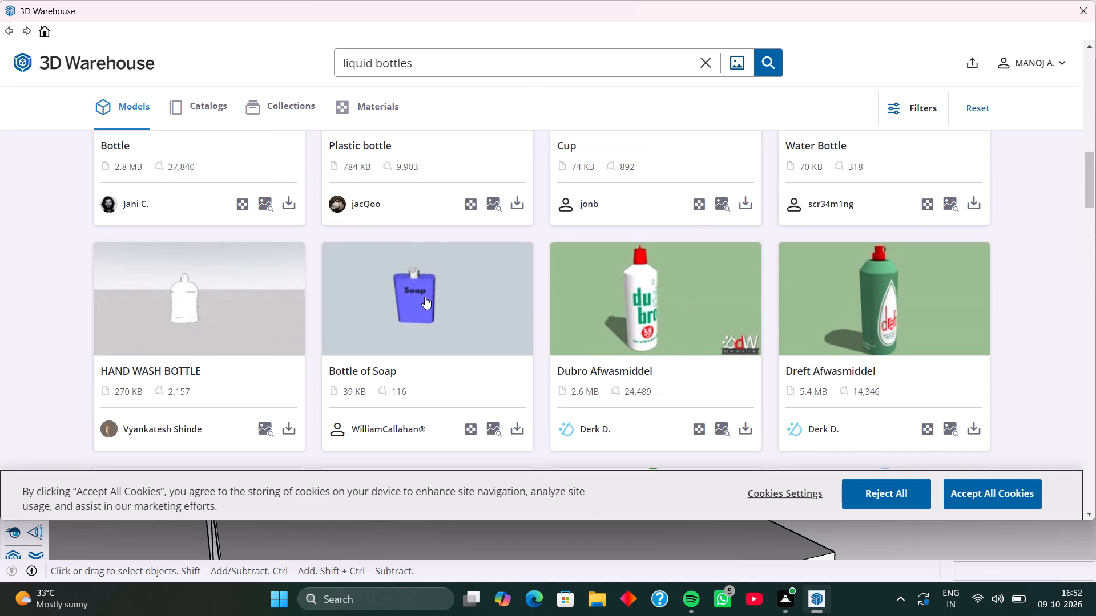
pyautogui.scroll(-4, 425, 297)
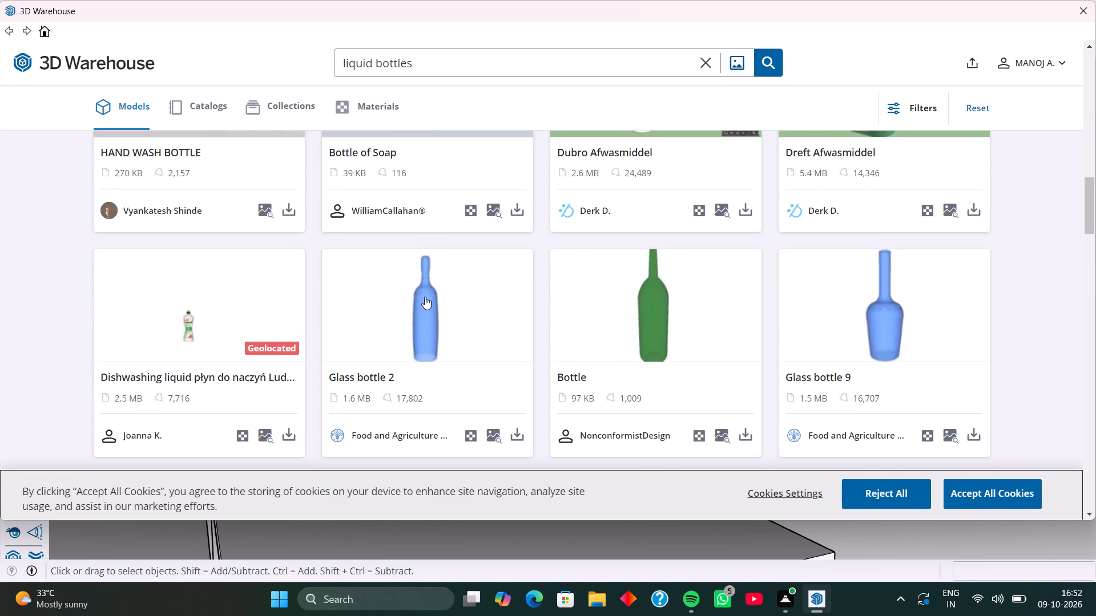
pyautogui.scroll(-6, 425, 297)
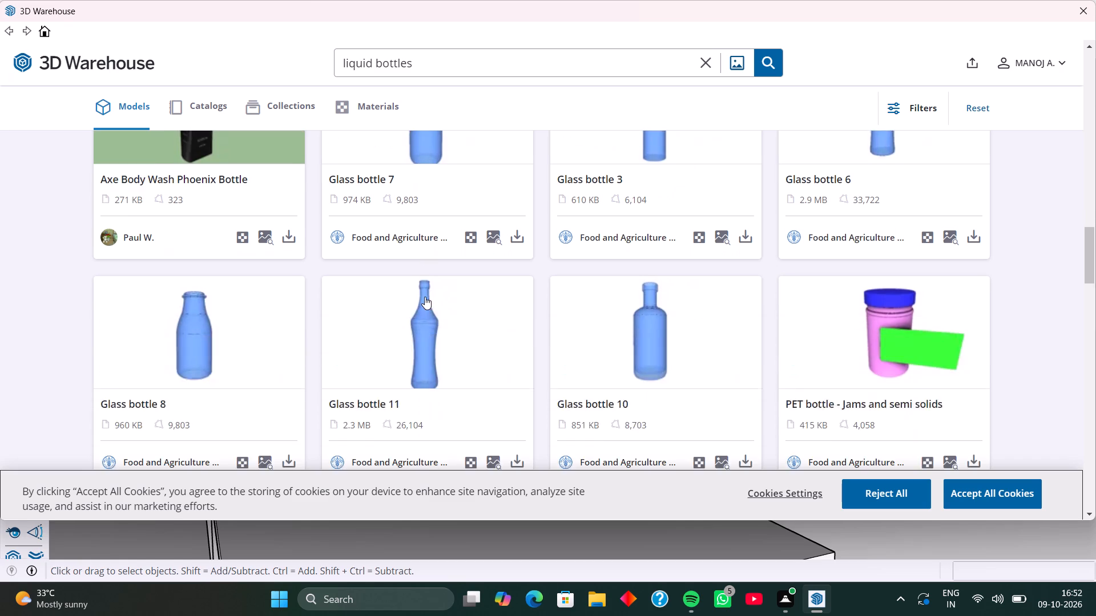
pyautogui.scroll(-6, 425, 297)
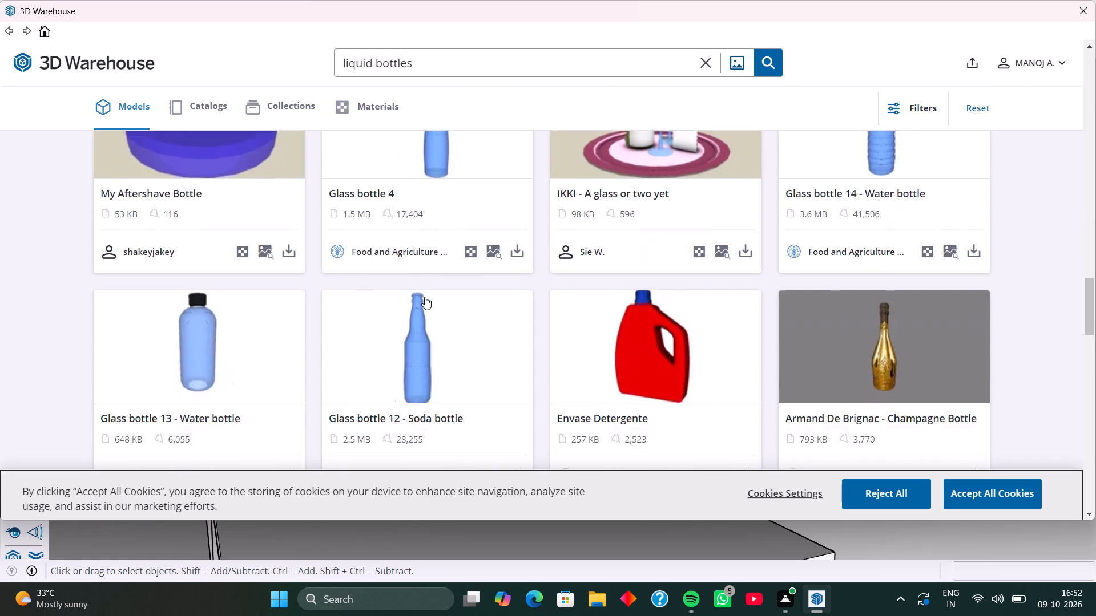
pyautogui.scroll(2, 425, 297)
pyautogui.scroll(-1, 425, 297)
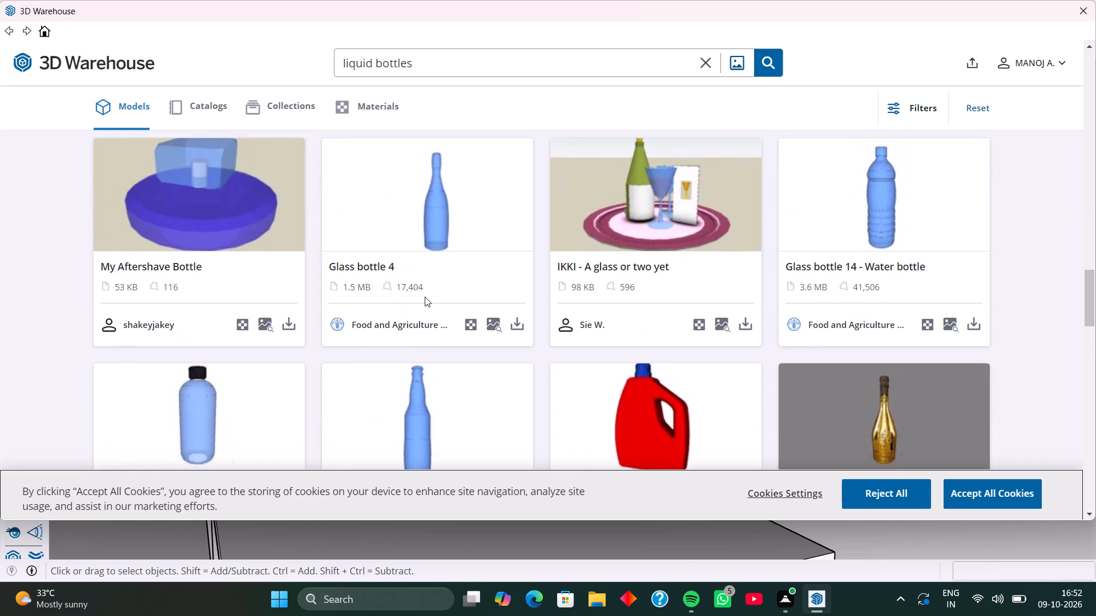
pyautogui.scroll(-4, 425, 297)
pyautogui.scroll(-1, 341, 341)
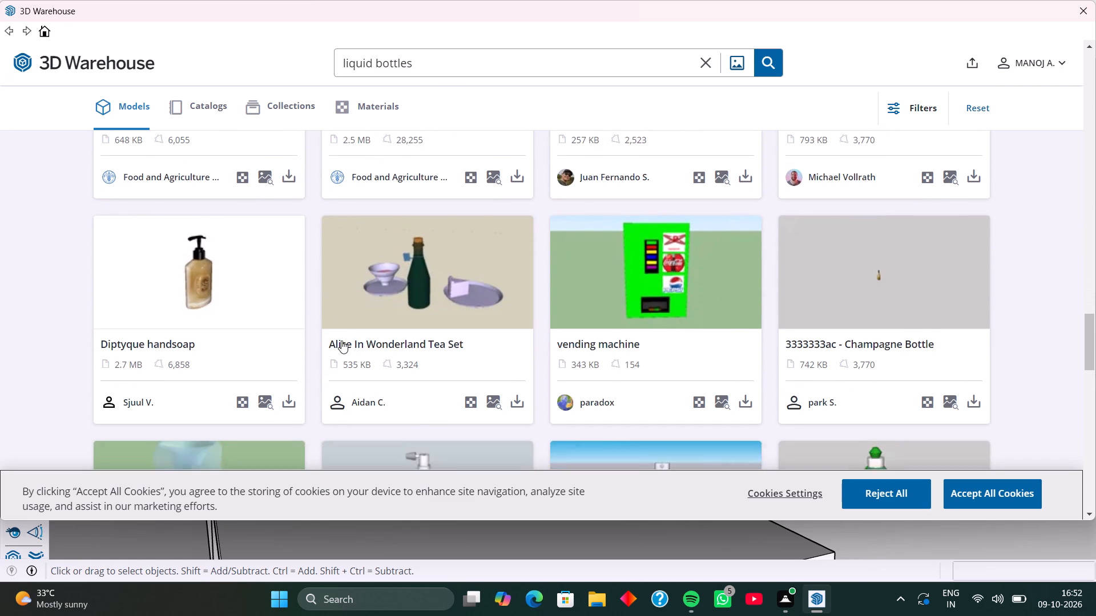
# Load the Diptyque handsoap model into the kitchen and place it on the side countertop beside the Savon Liquide soap bottle.
pyautogui.click(294, 354)
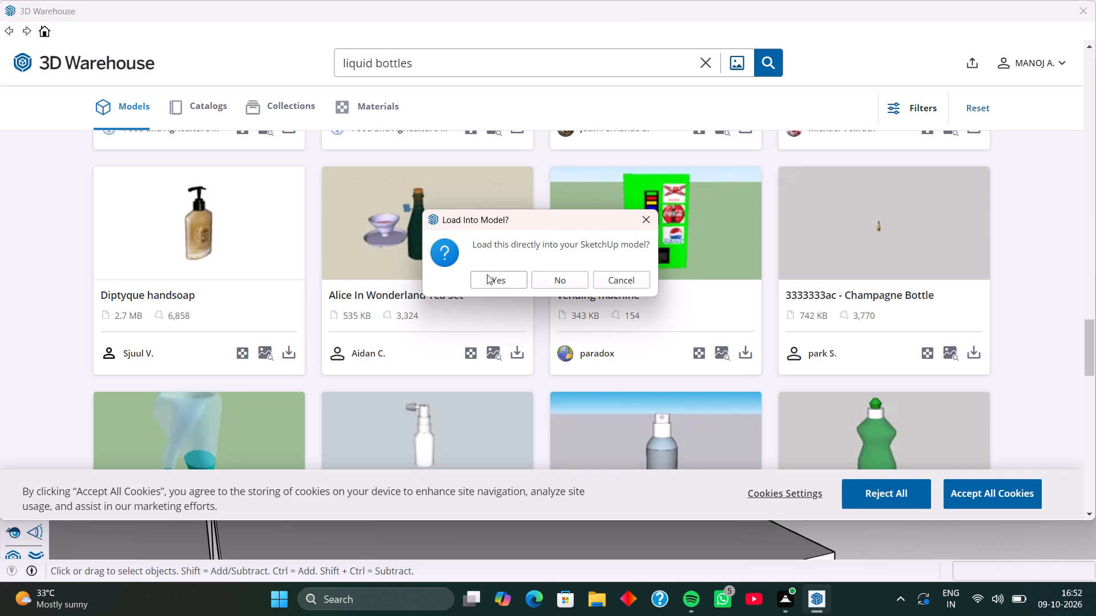
pyautogui.click(505, 278)
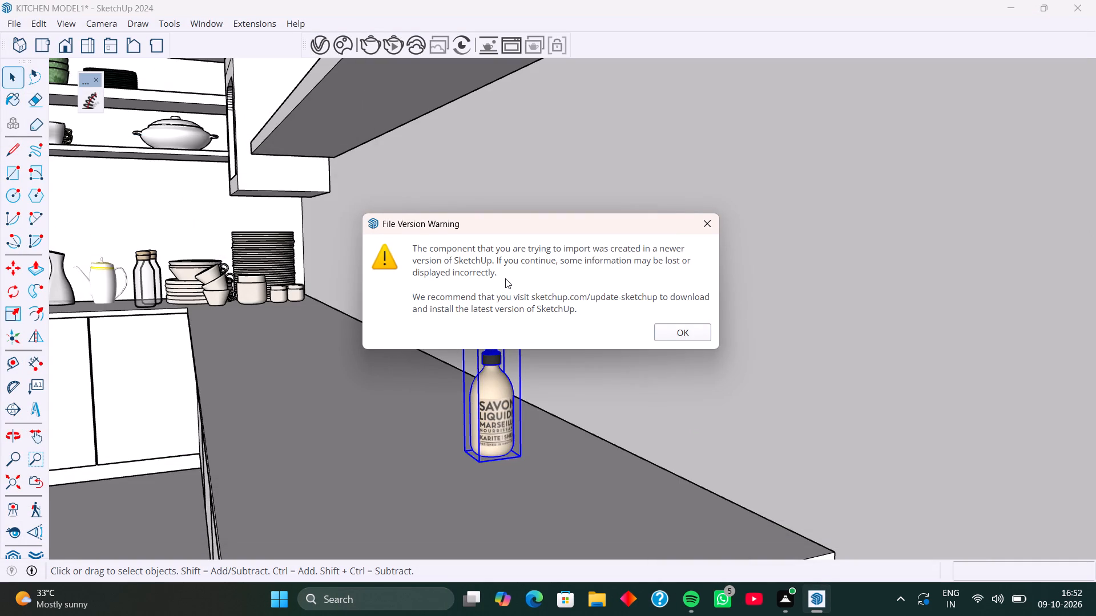
pyautogui.click(670, 327)
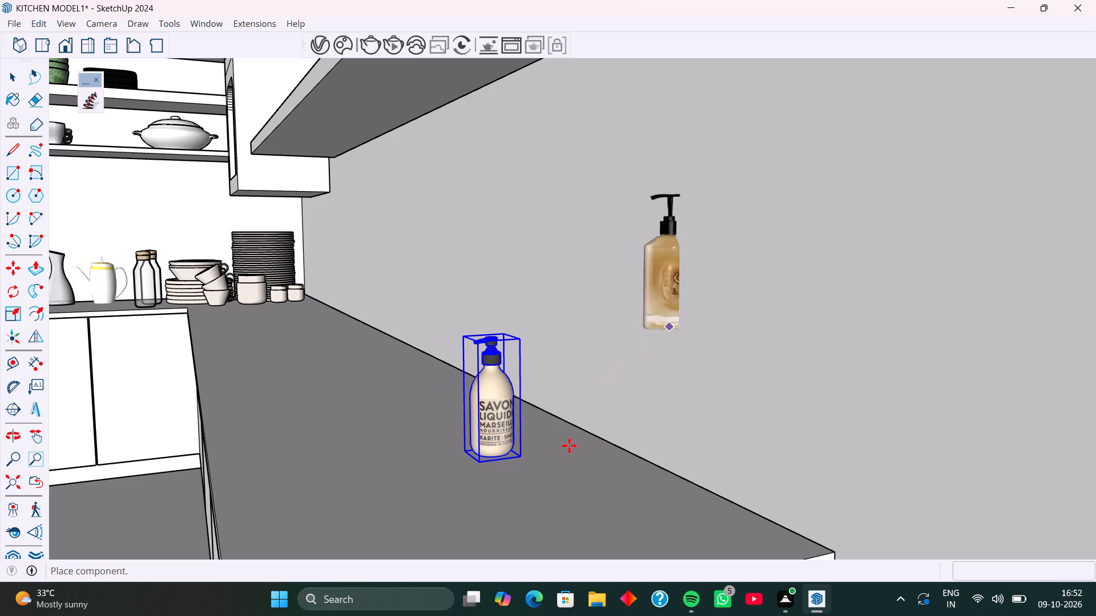
pyautogui.click(555, 471)
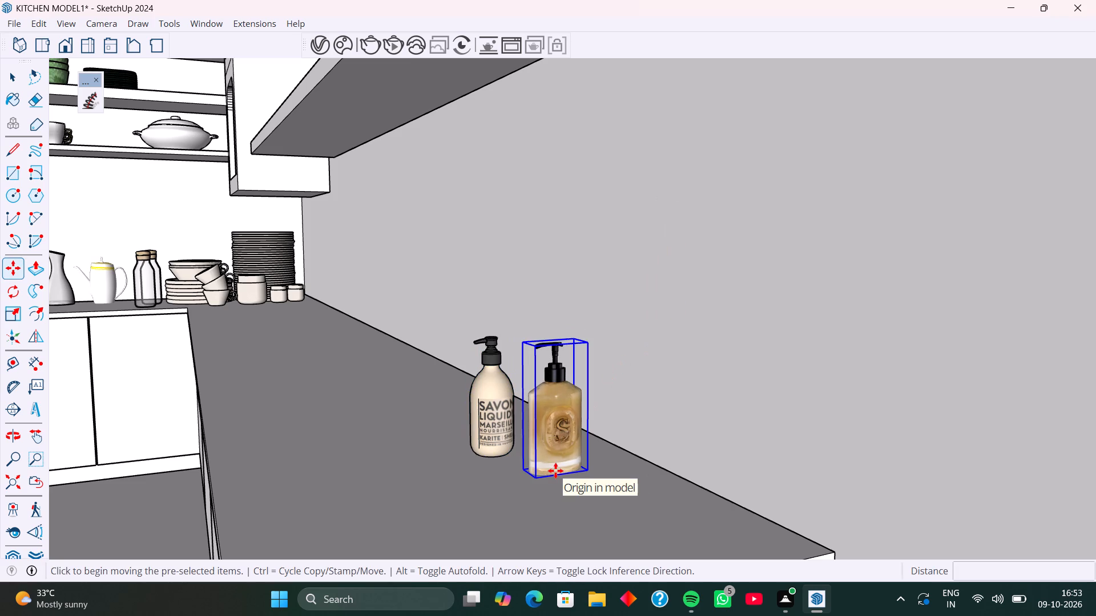
pyautogui.press('space')
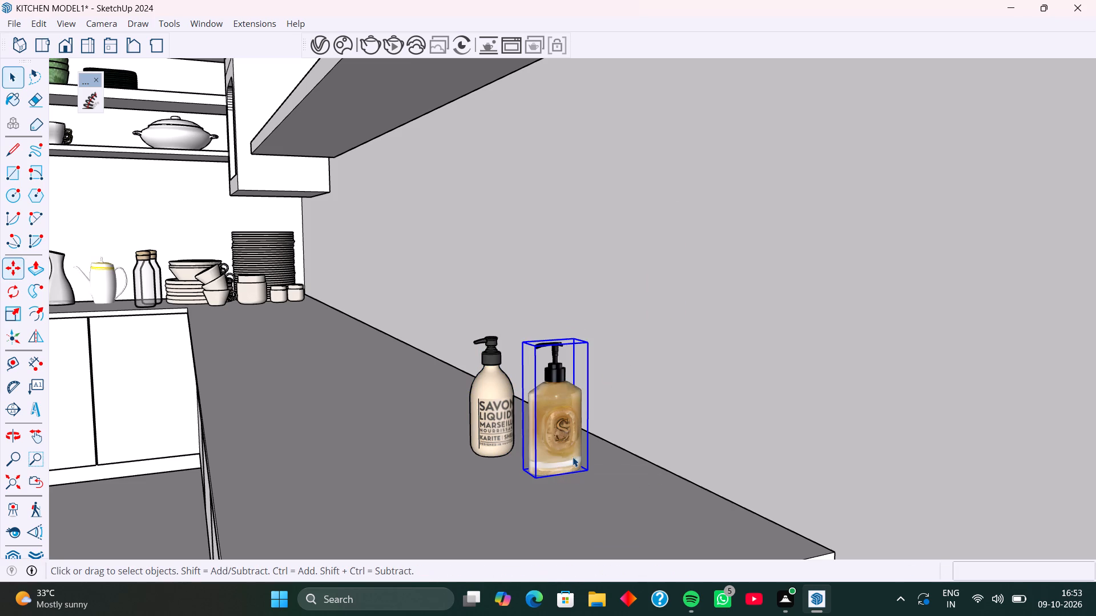
pyautogui.scroll(-4, 342, 447)
pyautogui.scroll(-4, 228, 447)
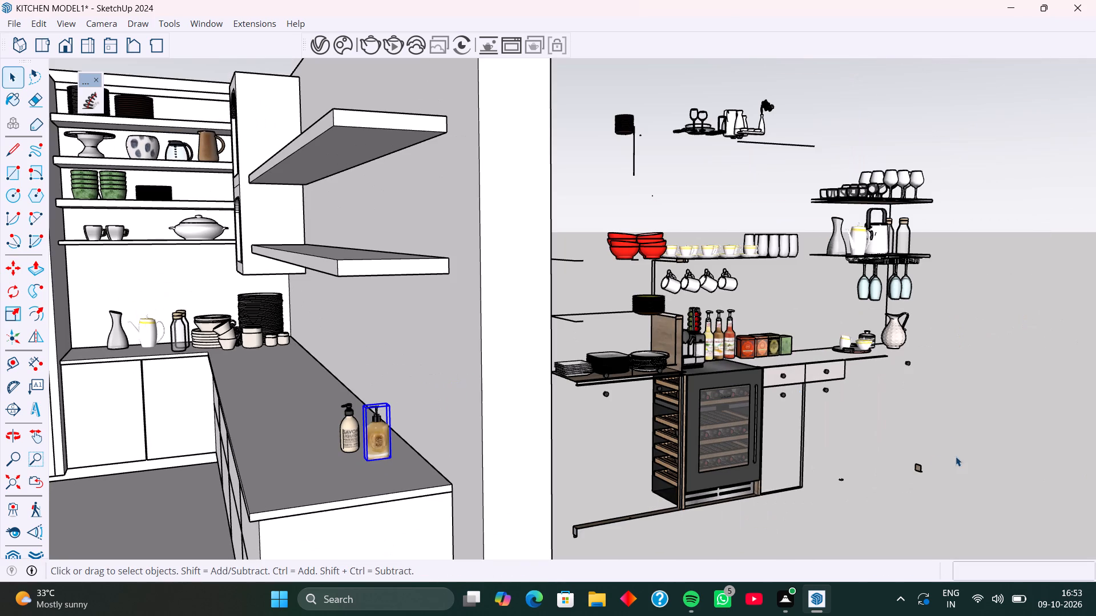
pyautogui.click(948, 440)
# Reopen the 3D Warehouse and browse the liquid bottles results for another bottle to stand with the two soap bottles.
pyautogui.click(202, 21)
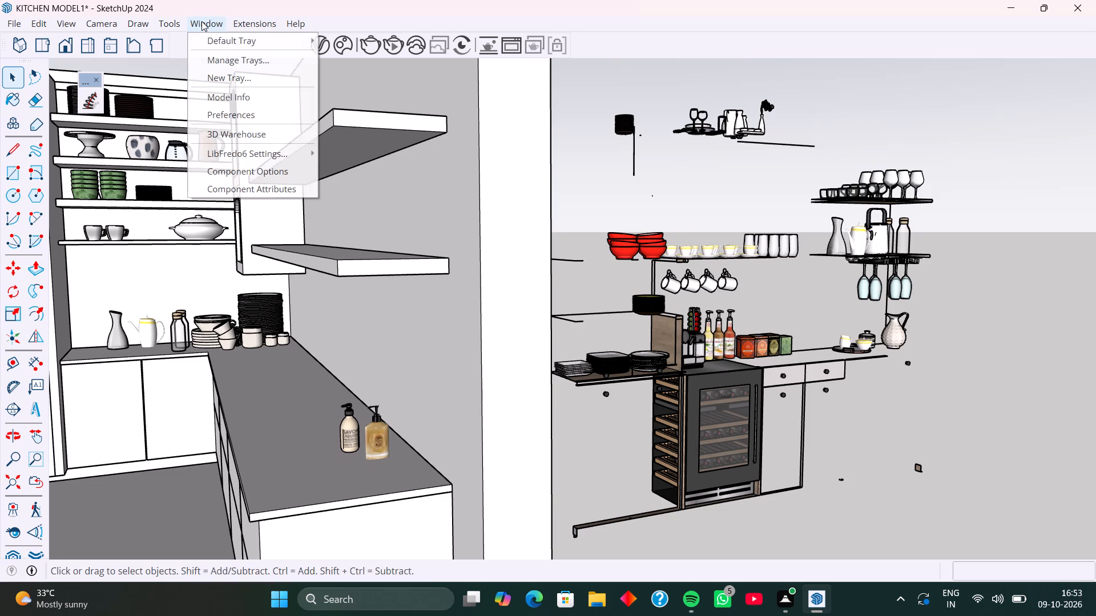
pyautogui.click(252, 133)
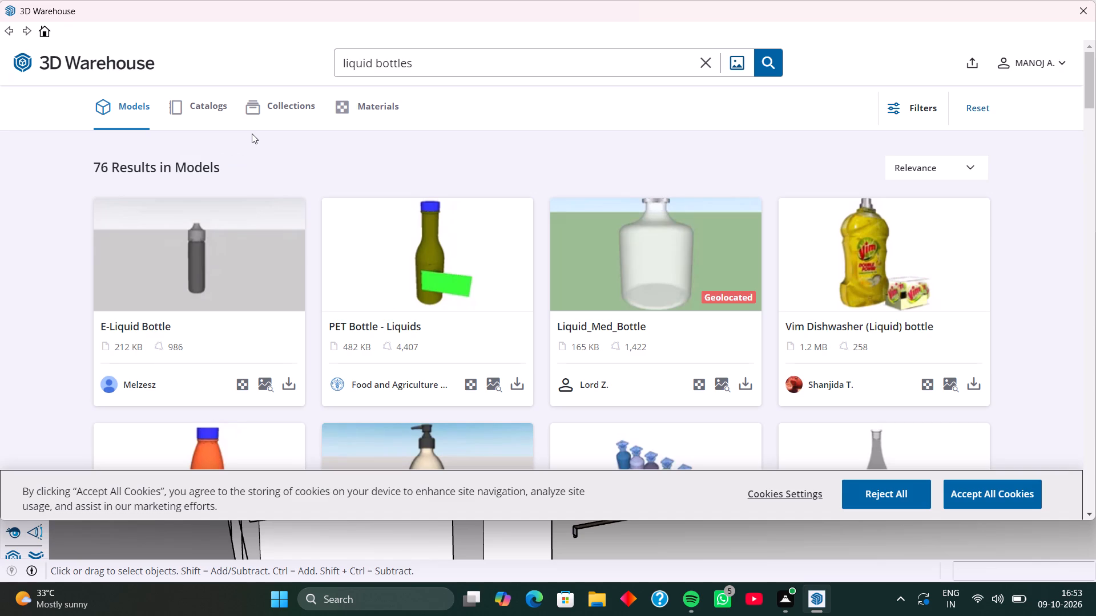
pyautogui.scroll(-3, 477, 319)
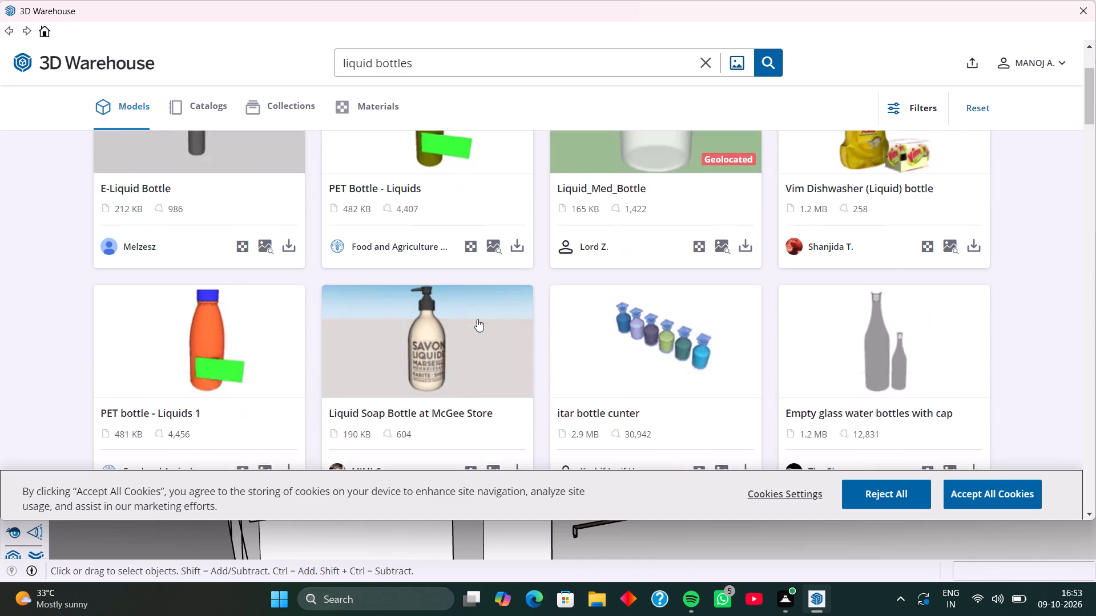
pyautogui.scroll(-1, 329, 295)
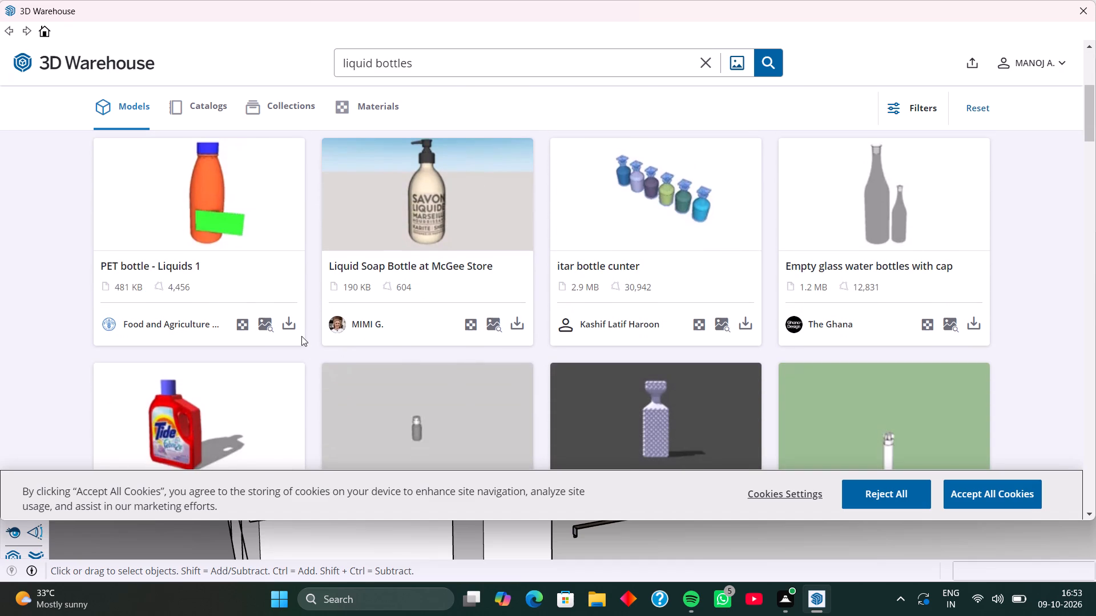
pyautogui.scroll(-5, 387, 334)
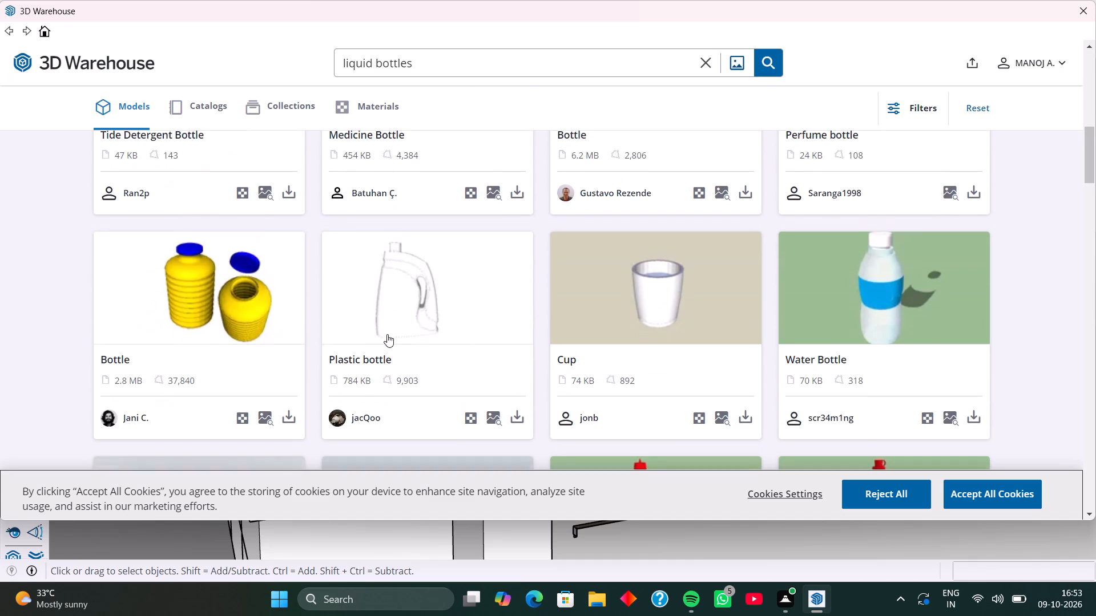
pyautogui.scroll(-3, 387, 334)
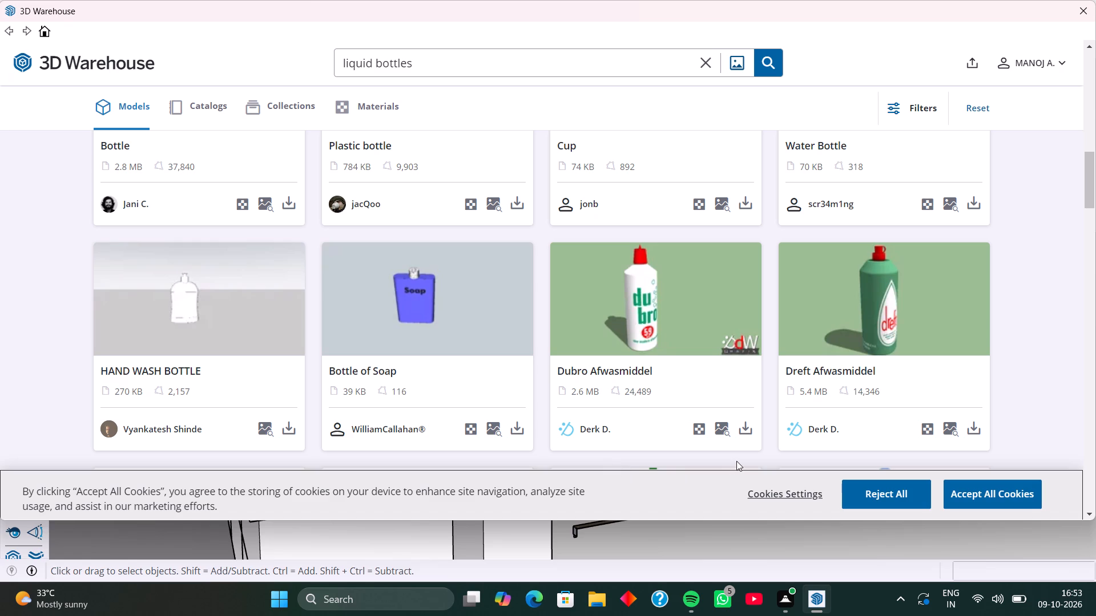
pyautogui.scroll(-3, 472, 309)
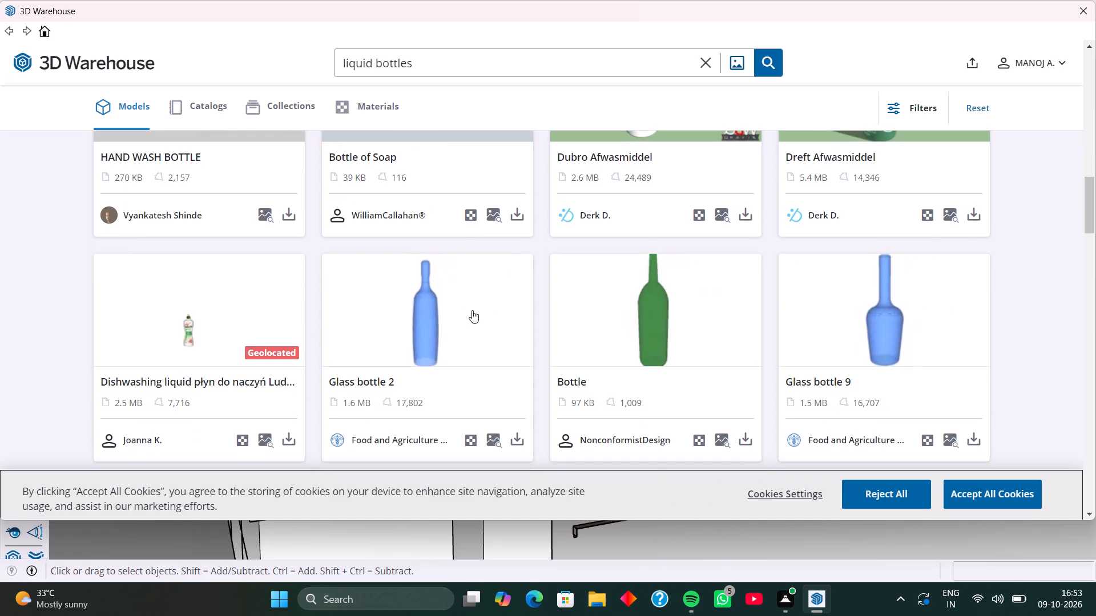
pyautogui.scroll(-3, 472, 310)
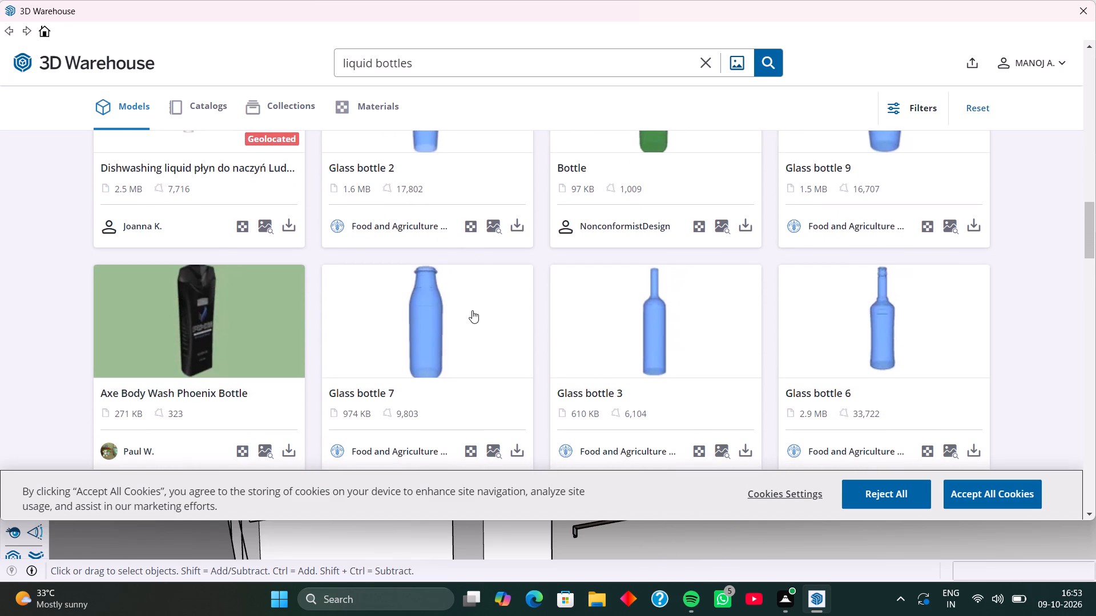
pyautogui.scroll(-10, 472, 310)
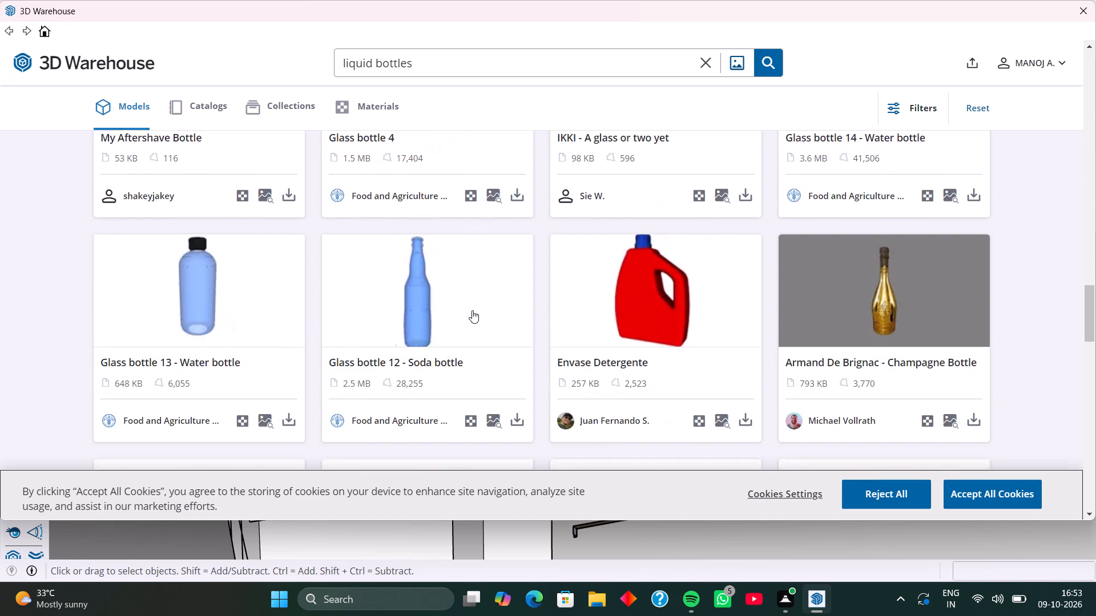
pyautogui.scroll(-5, 472, 310)
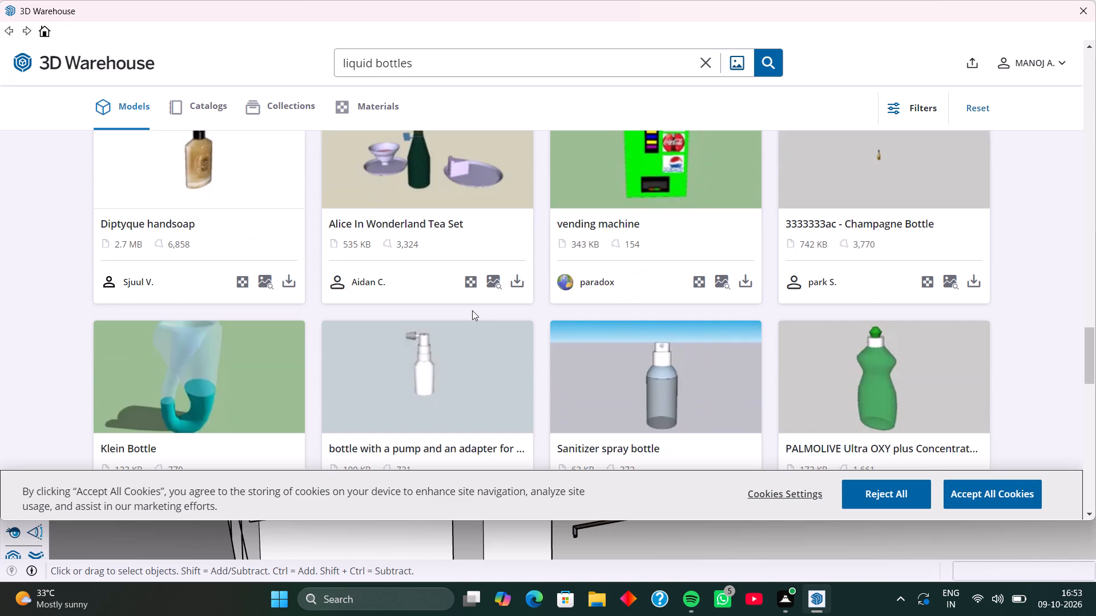
pyautogui.scroll(-7, 472, 310)
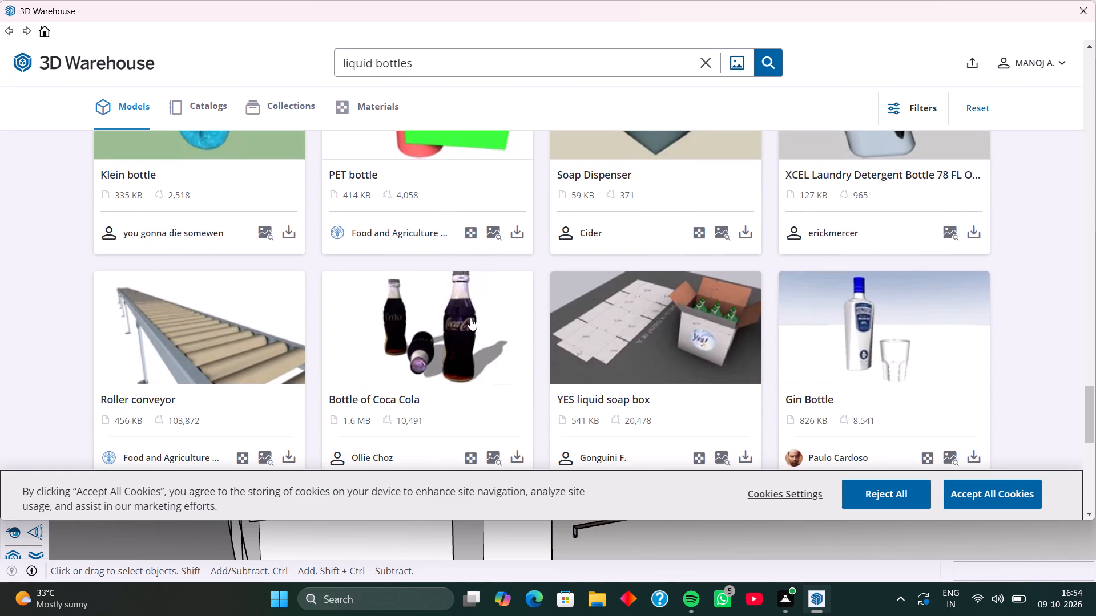
pyautogui.scroll(-4, 470, 318)
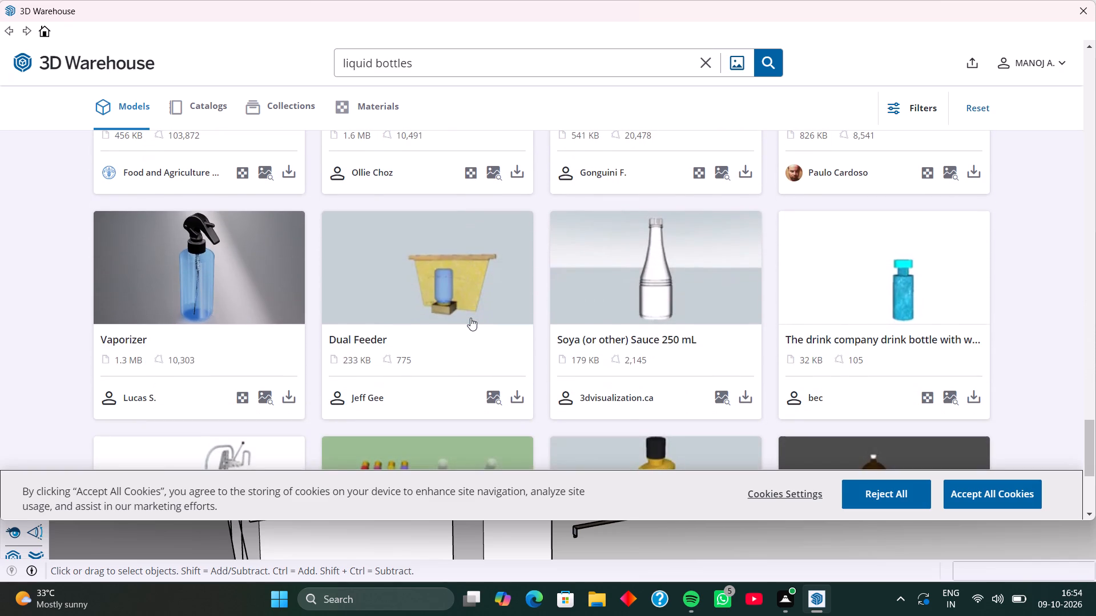
pyautogui.scroll(-2, 442, 327)
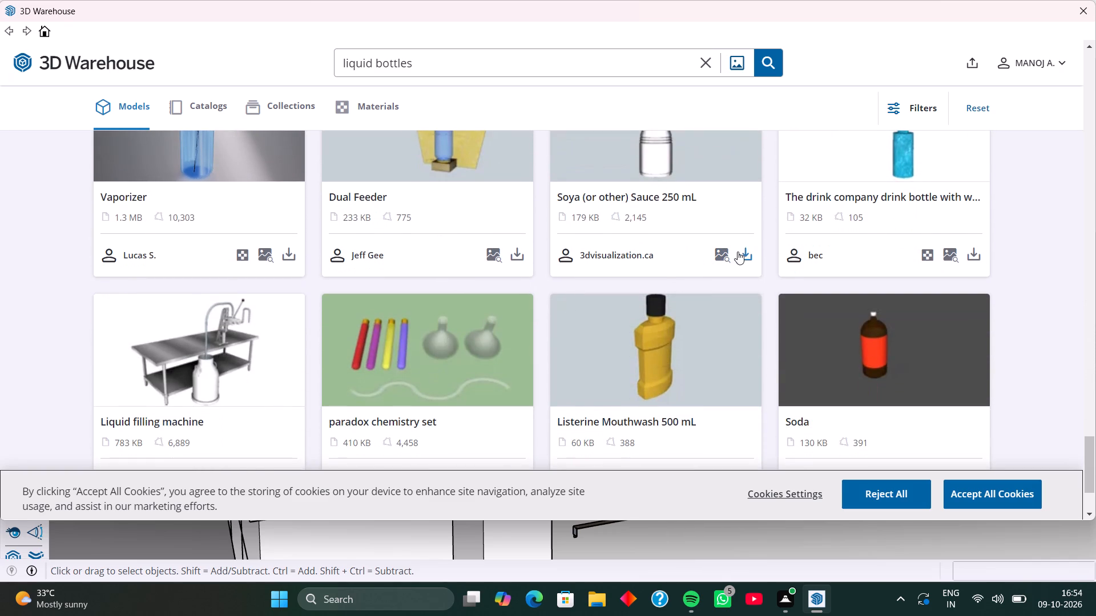
# Load the Soya (or other) Sauce 250 mL bottle and place it beside the Savon Liquide bottle, opposite the Diptyque handsoap.
pyautogui.click(742, 252)
pyautogui.click(511, 278)
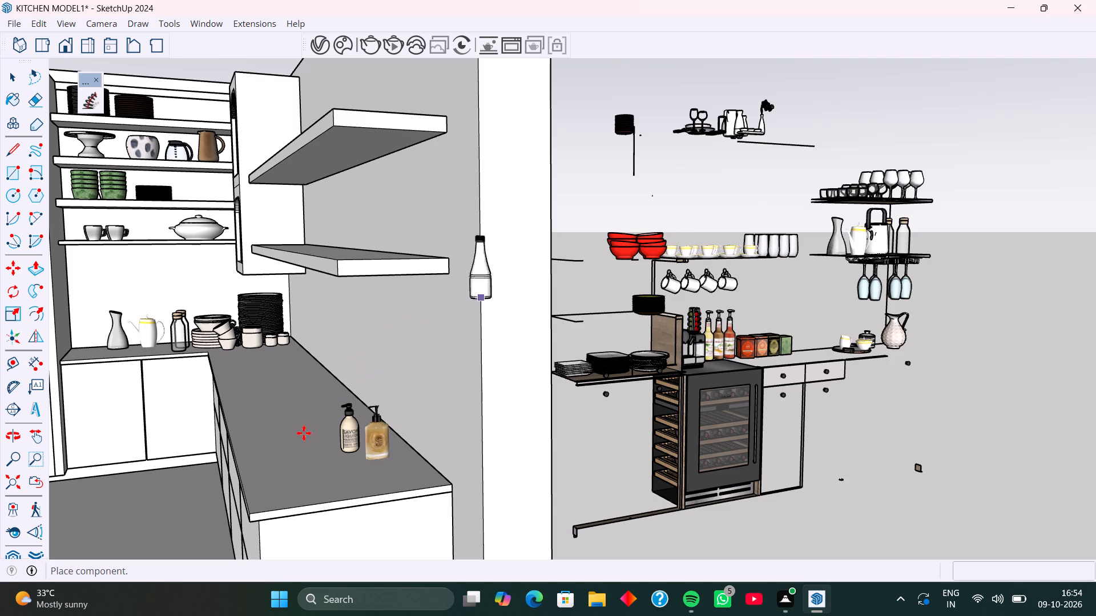
pyautogui.click(327, 452)
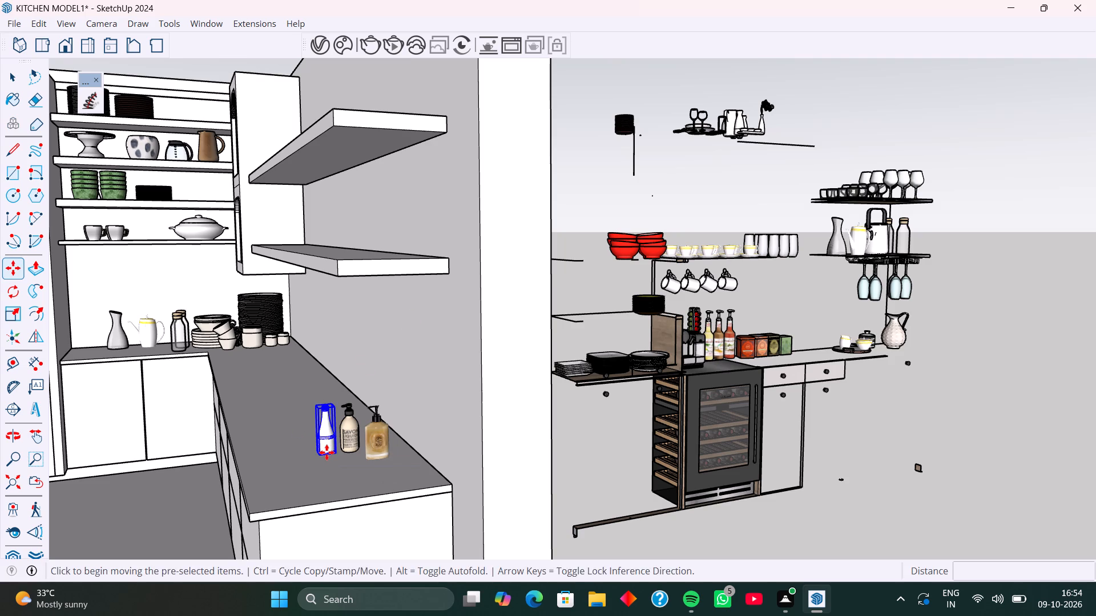
# Reopen the 3D Warehouse and browse the liquid bottles results, including the additional ones, for another countertop item.
pyautogui.click(207, 27)
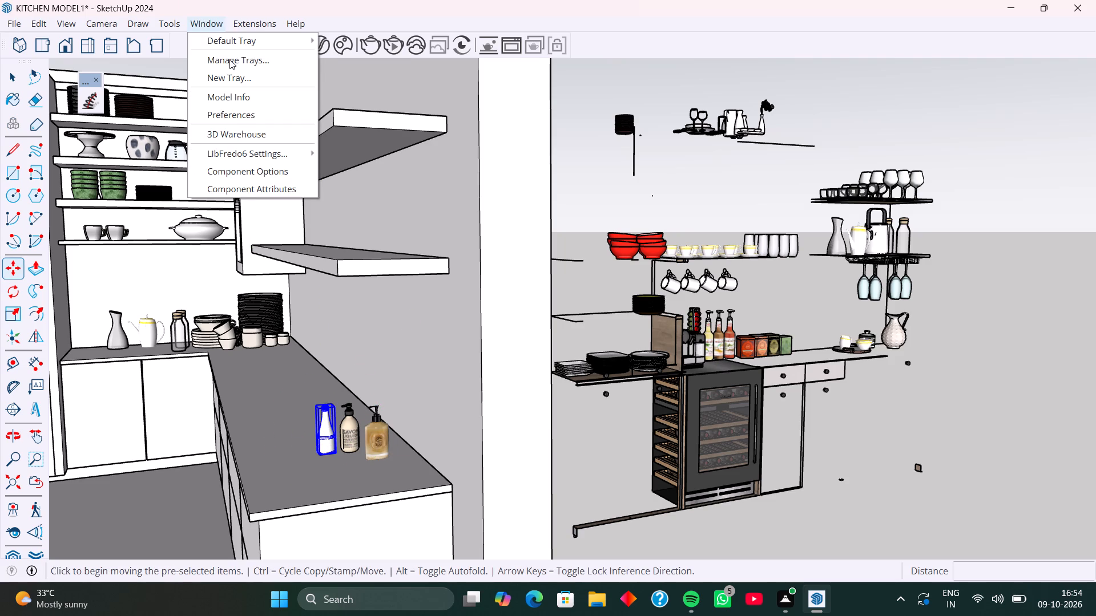
pyautogui.click(271, 135)
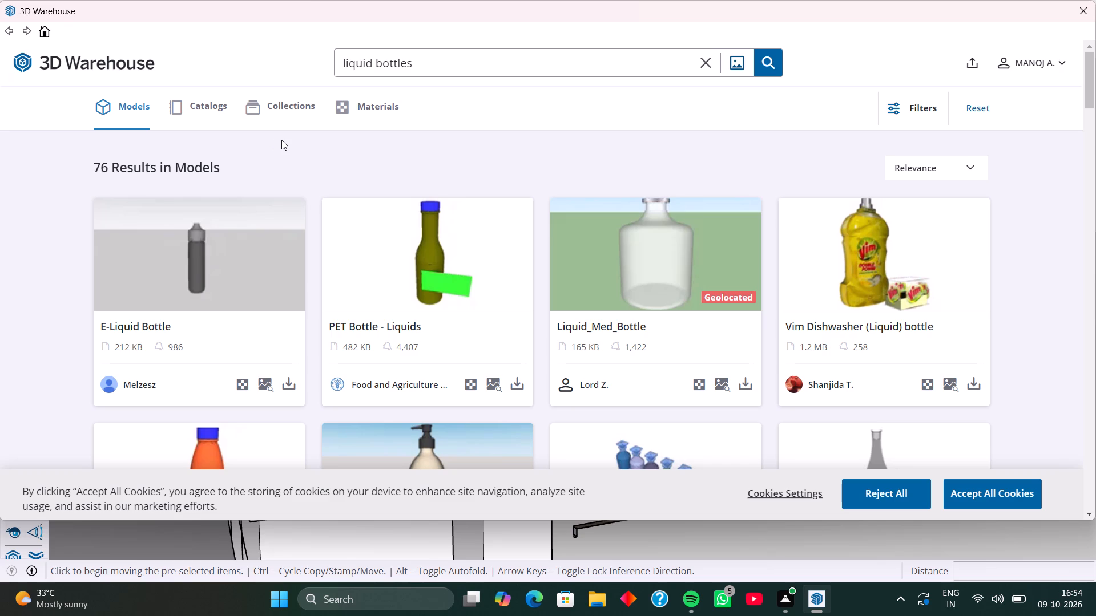
pyautogui.scroll(-4, 695, 288)
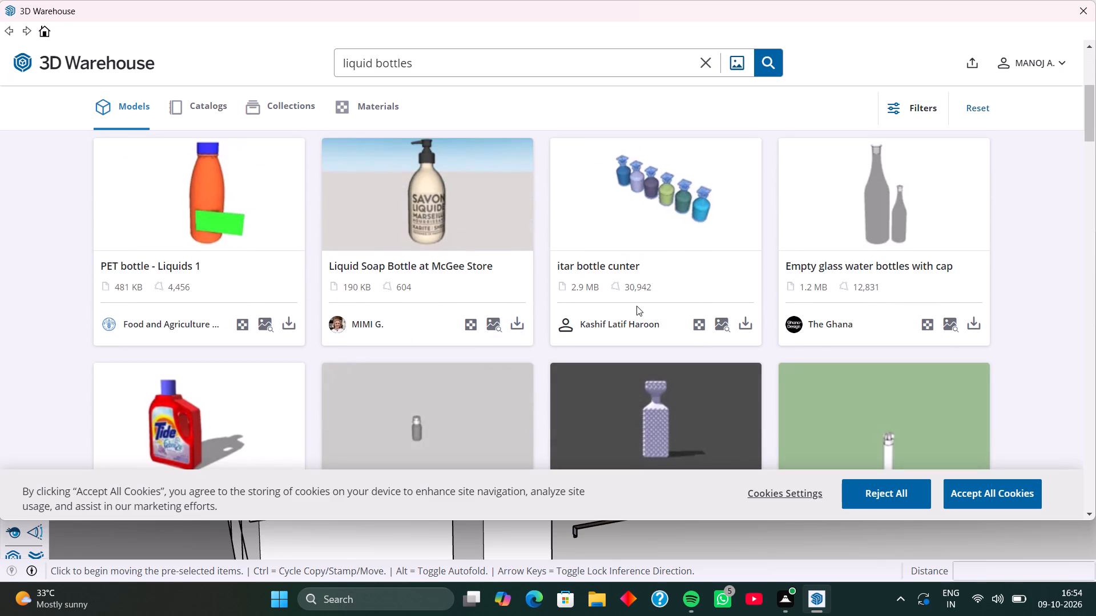
pyautogui.scroll(-10, 636, 306)
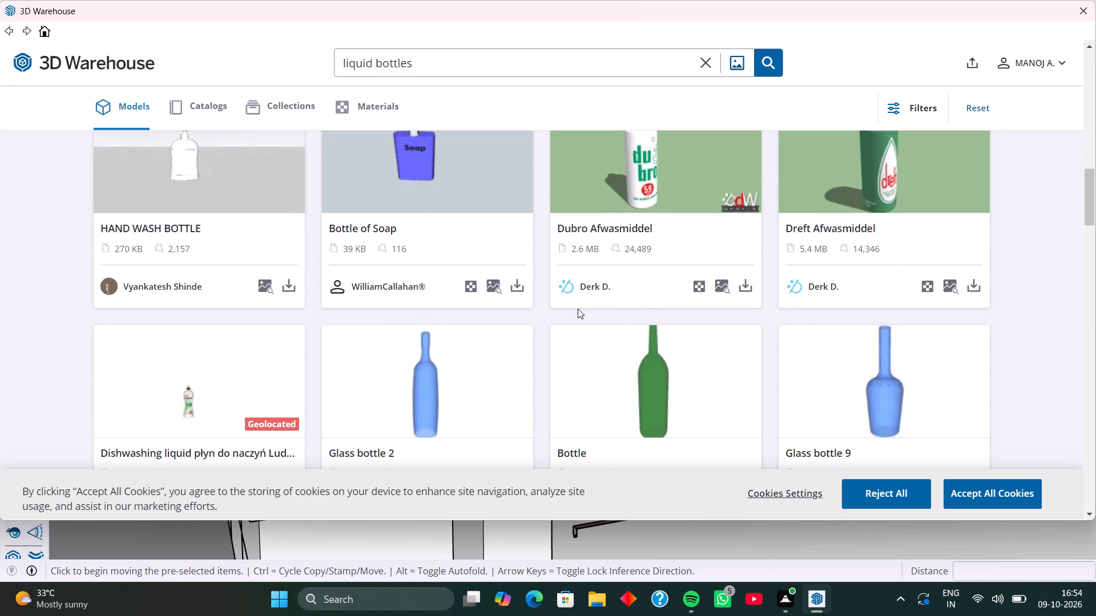
pyautogui.scroll(-17, 562, 308)
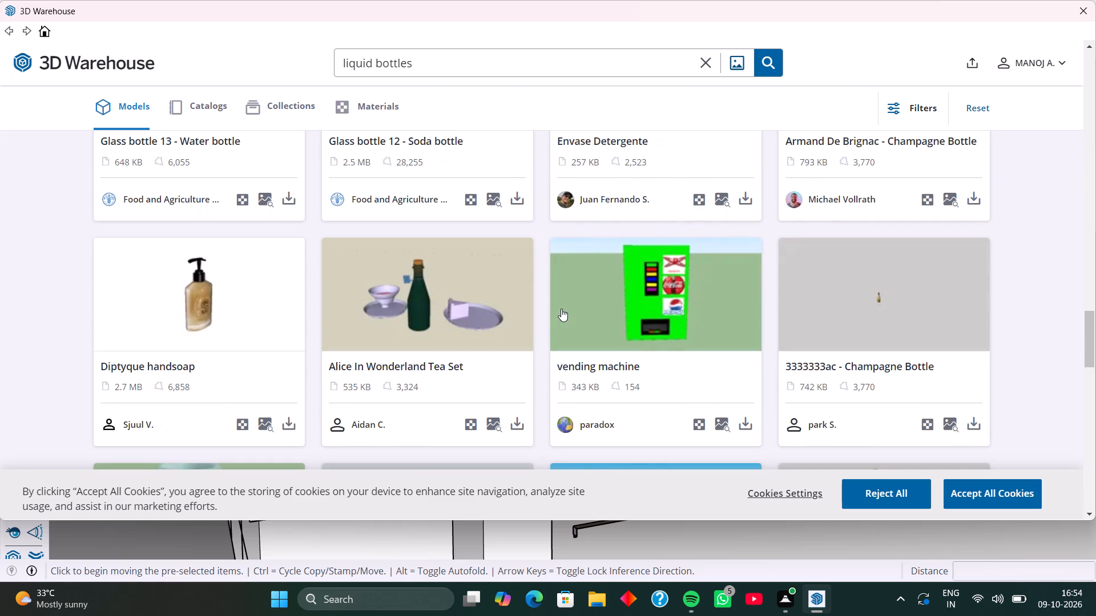
pyautogui.scroll(-4, 561, 309)
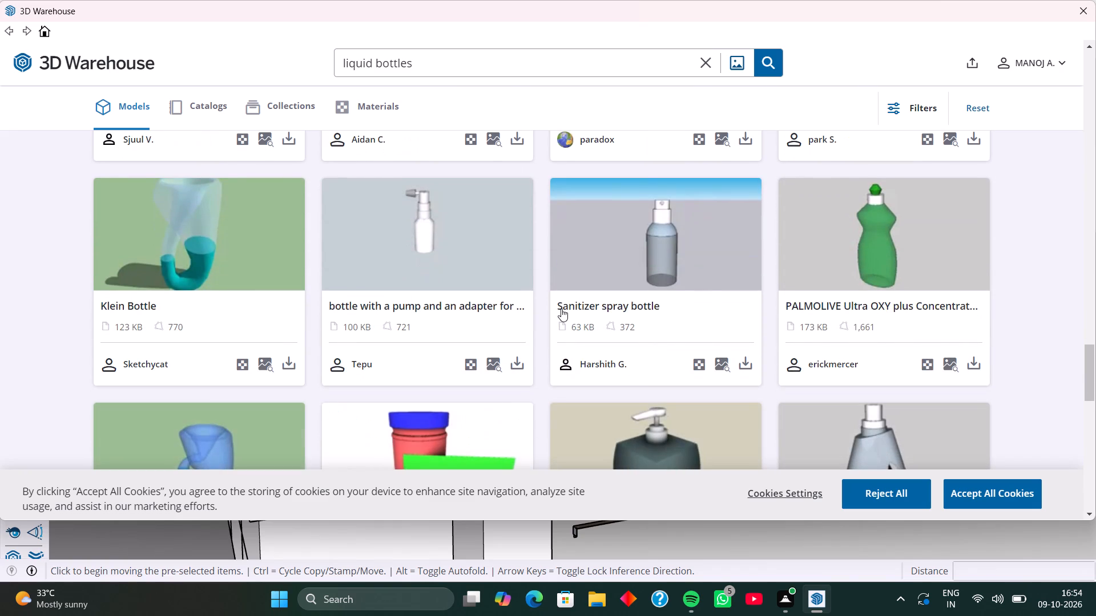
pyautogui.scroll(-3, 473, 319)
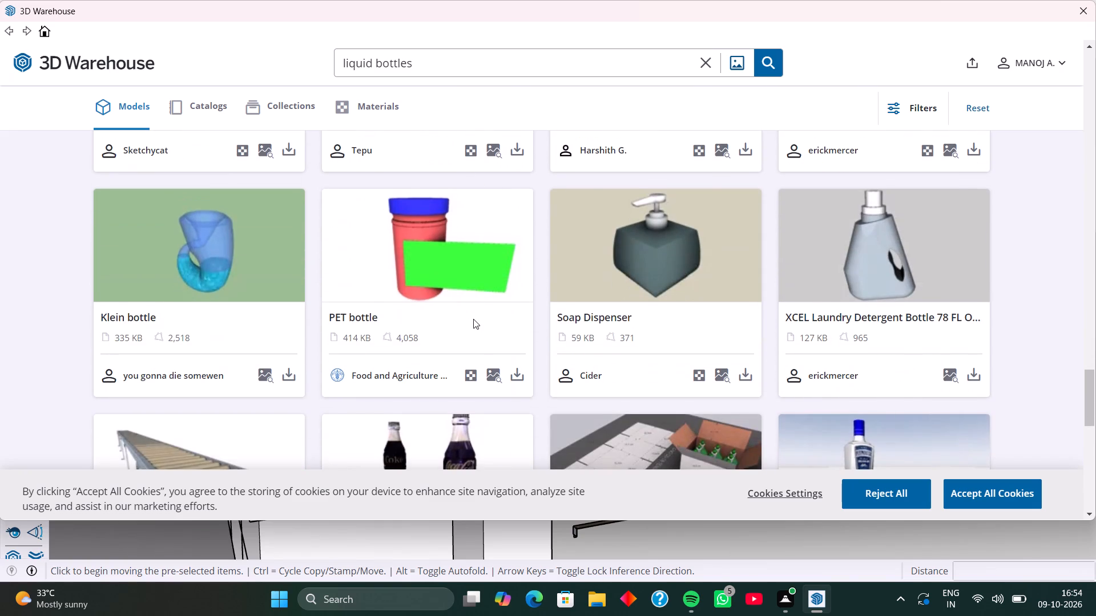
pyautogui.scroll(-5, 473, 319)
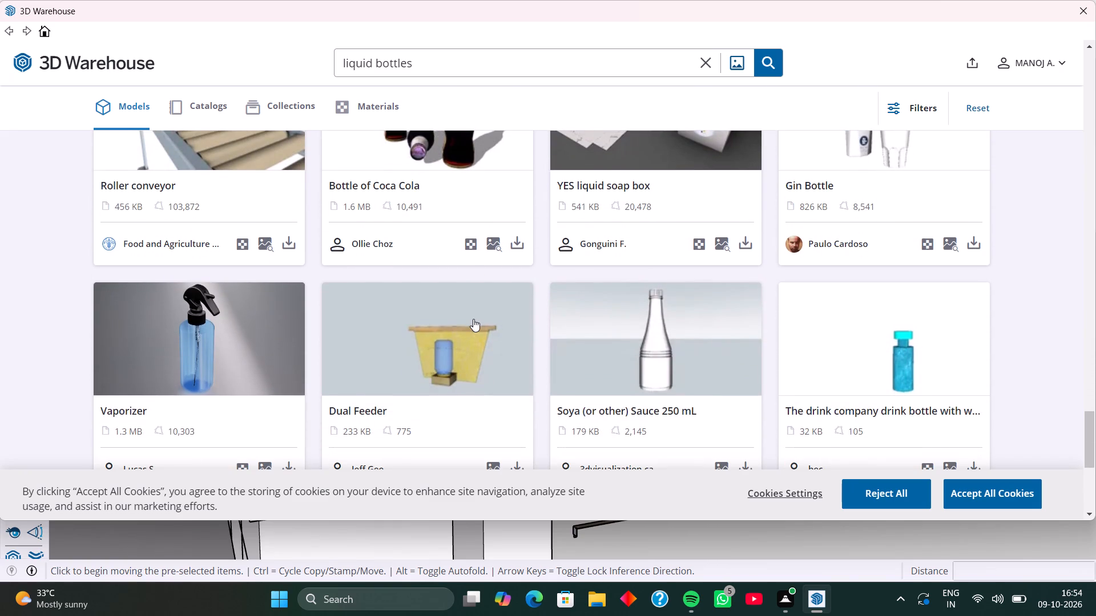
pyautogui.scroll(-6, 473, 319)
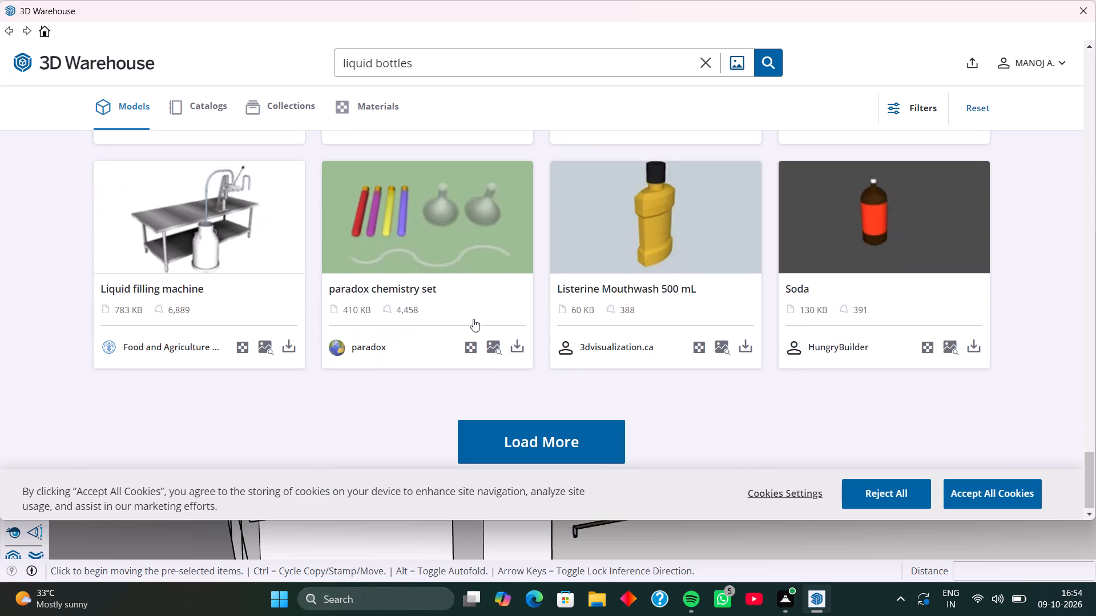
pyautogui.click(543, 433)
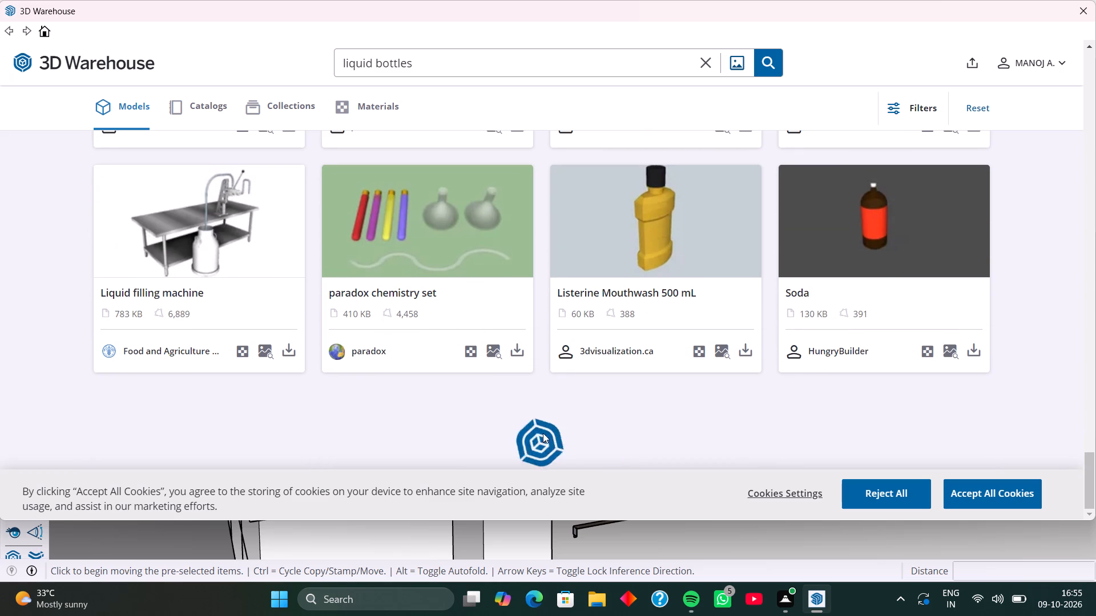
pyautogui.scroll(-3, 453, 268)
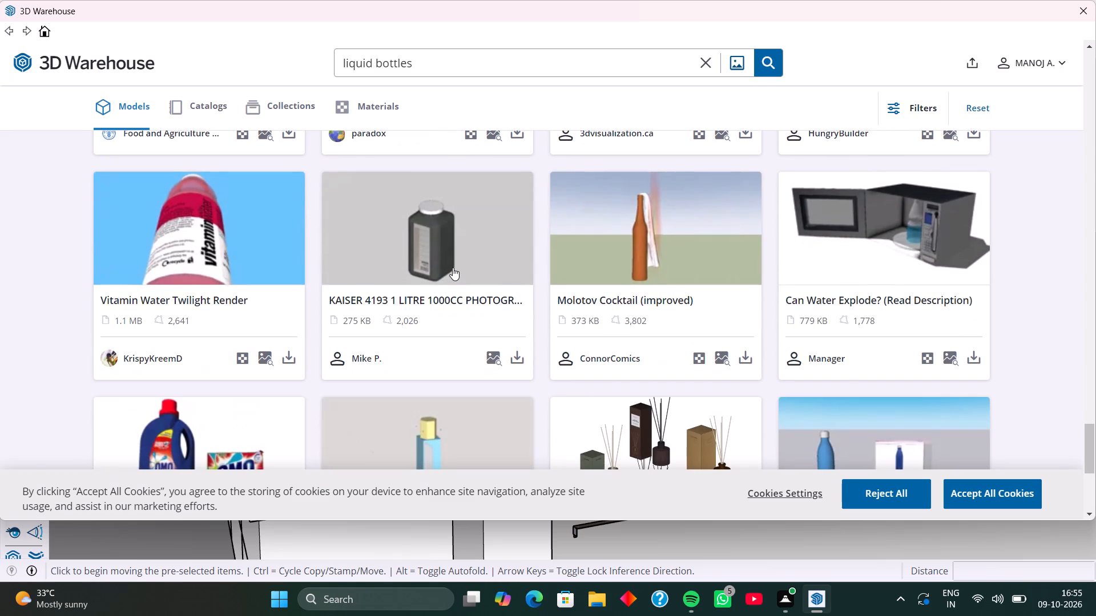
pyautogui.scroll(-4, 453, 268)
pyautogui.scroll(13, 453, 268)
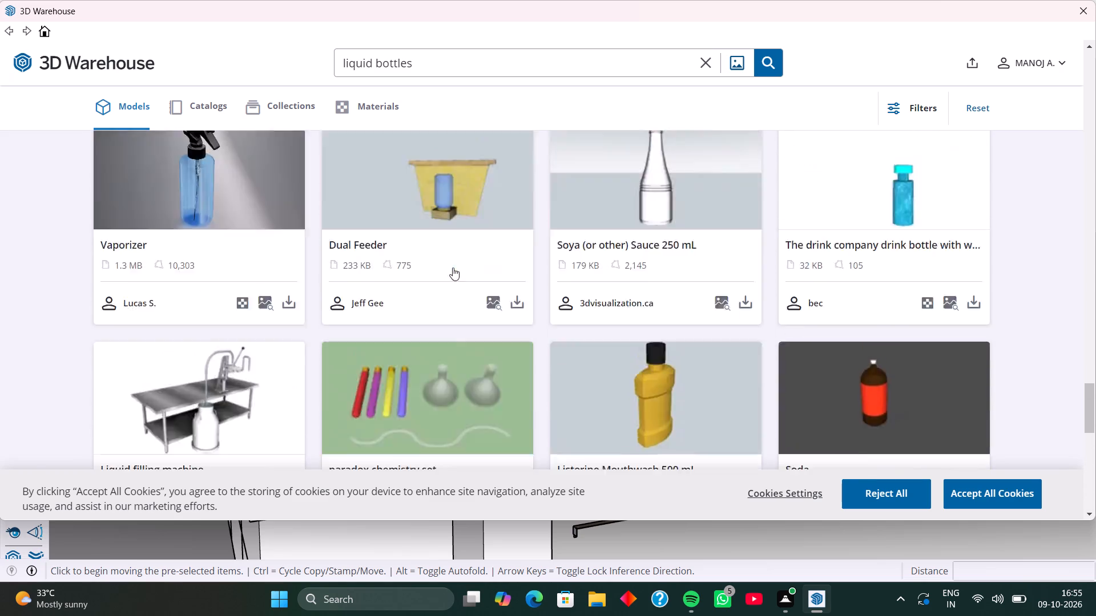
pyautogui.scroll(20, 453, 268)
pyautogui.scroll(5, 453, 268)
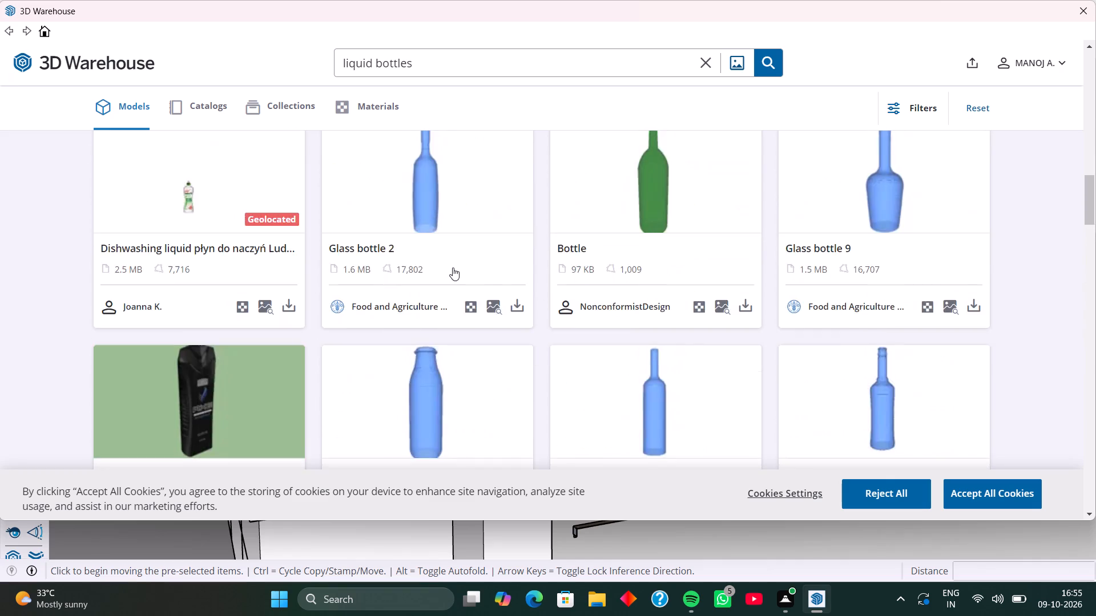
pyautogui.scroll(20, 453, 268)
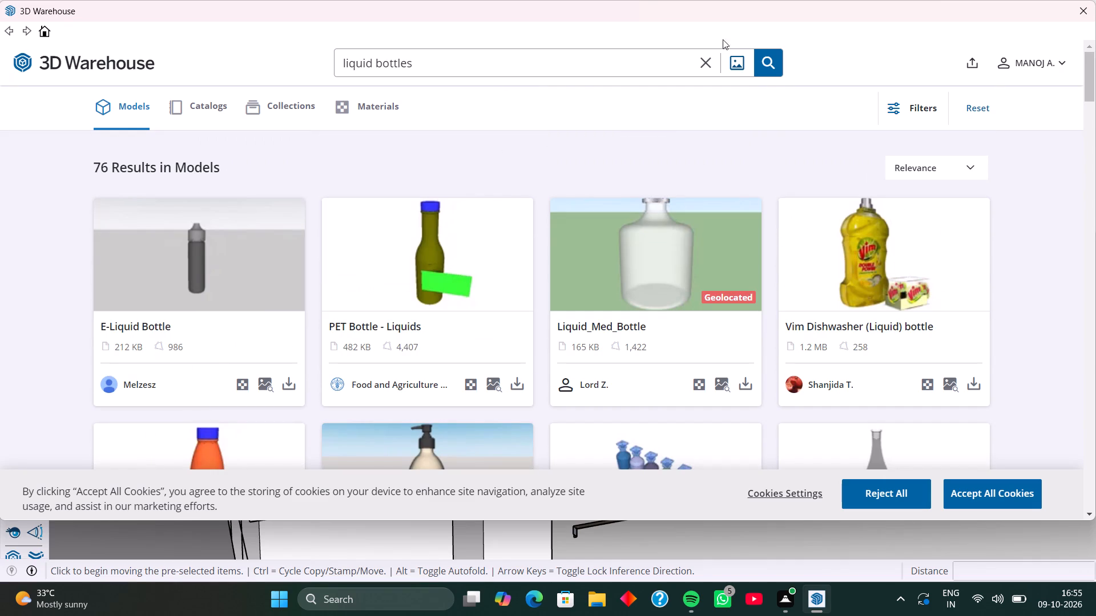
# Replace the liquid bottles query and search the 3D Warehouse models for "sink".
pyautogui.click(541, 63)
pyautogui.press('BackSpace')
pyautogui.press('BackSpace')
pyautogui.press('BackSpace')
pyautogui.press('BackSpace')
pyautogui.press('BackSpace')
pyautogui.press('BackSpace')
pyautogui.press('BackSpace')
pyautogui.press('BackSpace')
pyautogui.press('BackSpace')
pyautogui.press('BackSpace')
pyautogui.press('BackSpace')
pyautogui.press('BackSpace')
pyautogui.press('BackSpace')
pyautogui.press('BackSpace')
pyautogui.press('BackSpace')
pyautogui.press('BackSpace')
pyautogui.press('BackSpace')
pyautogui.press('BackSpace')
pyautogui.press('BackSpace')
pyautogui.press('BackSpace')
pyautogui.write('sink')
pyautogui.press('Return')
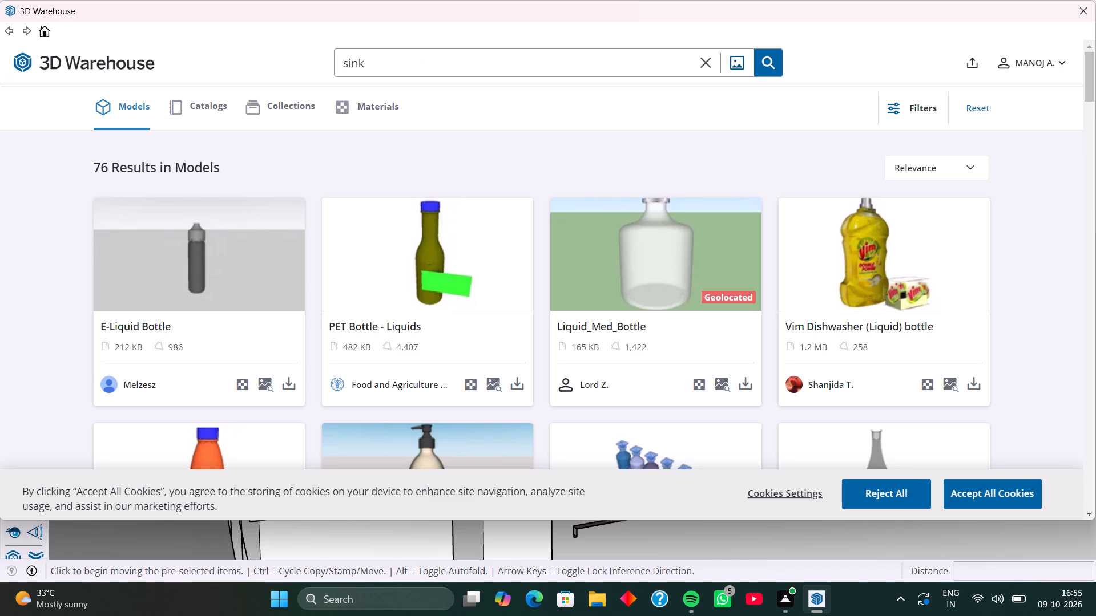
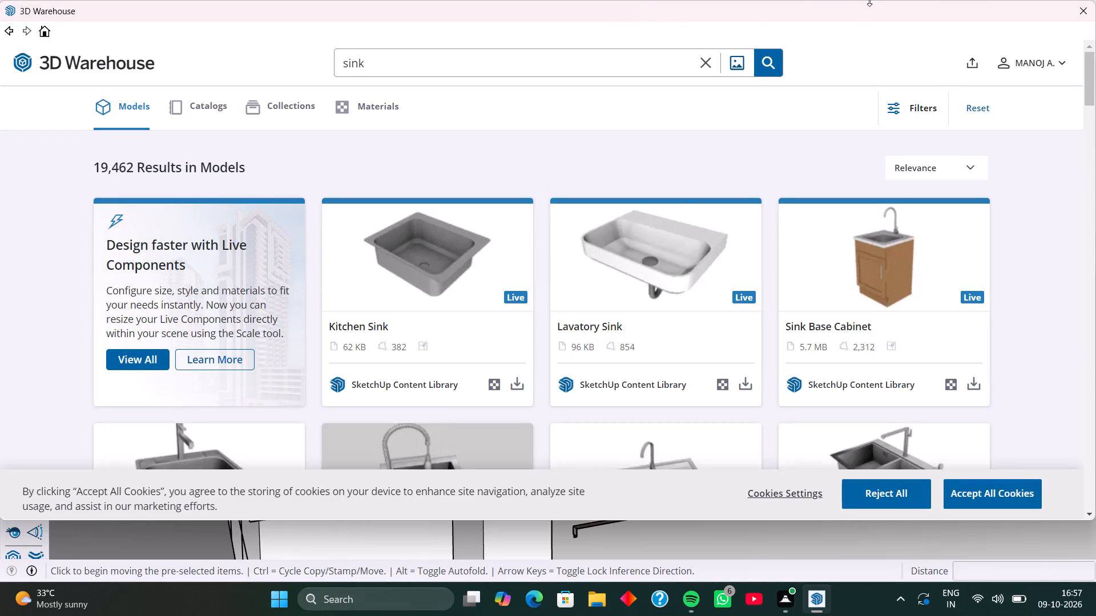
# Leave the 3D Warehouse without loading a sink and close the kitchen model, saving its changes.
pyautogui.click(1081, 9)
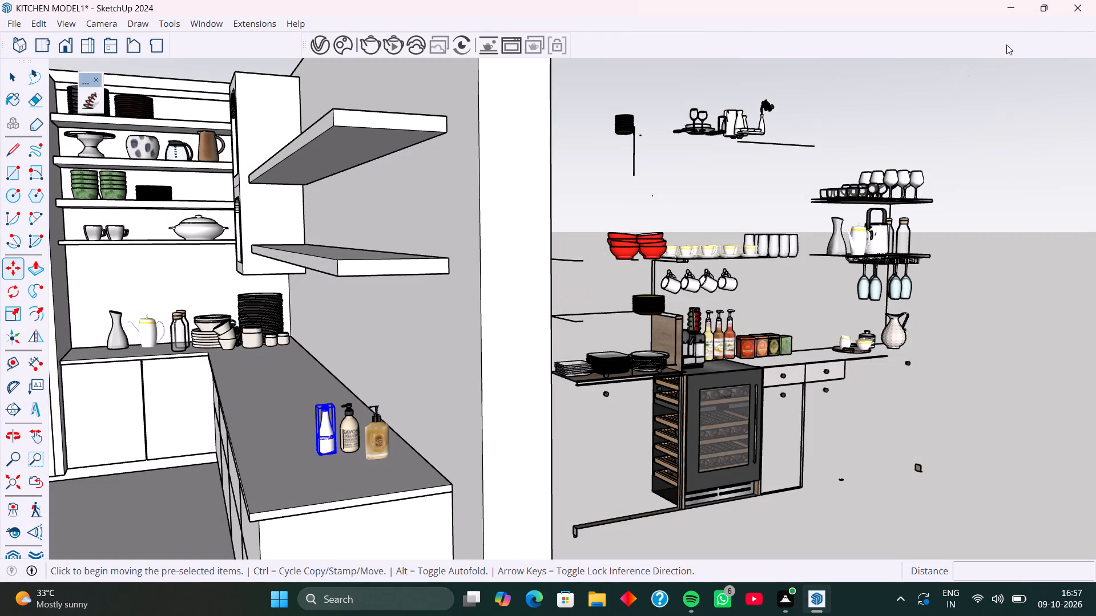
pyautogui.press('space')
pyautogui.click(1070, 9)
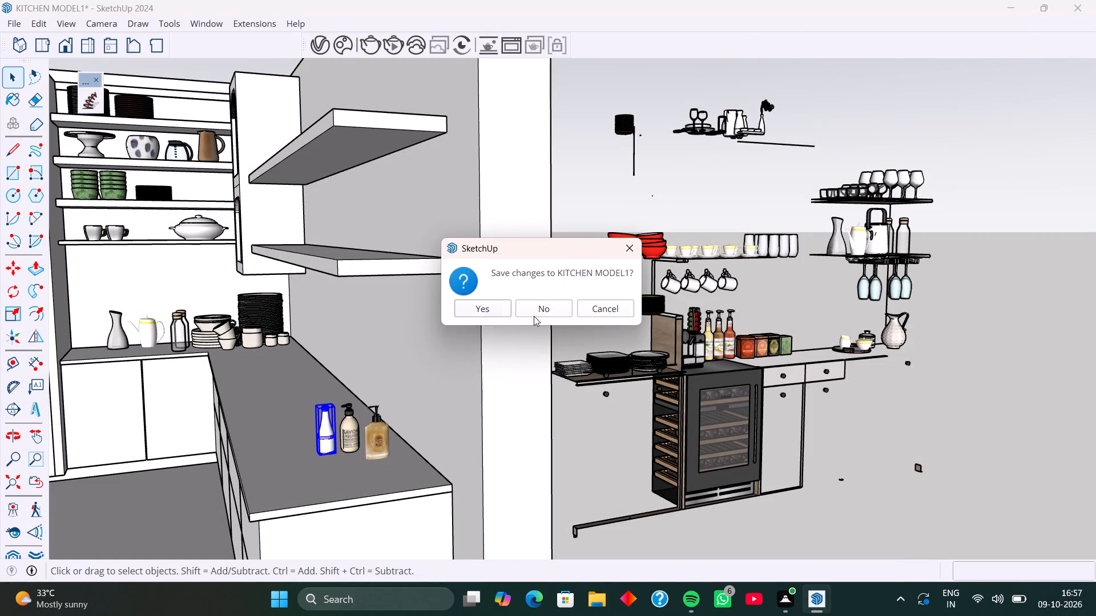
pyautogui.click(481, 304)
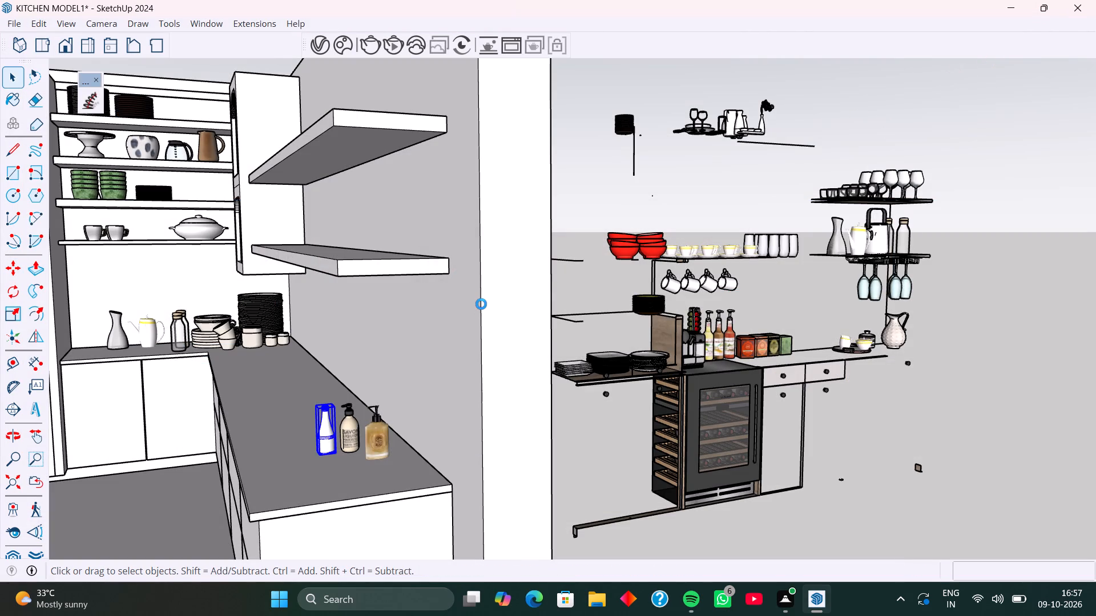
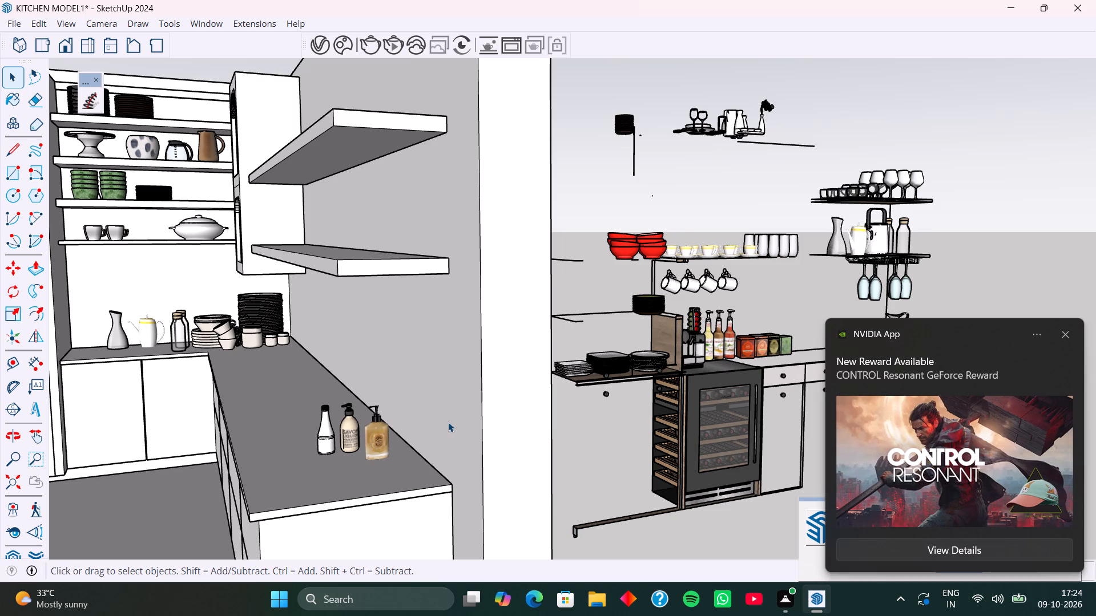
# Dismiss the NVIDIA App reward notification covering part of the kitchen model.
pyautogui.click(1063, 337)
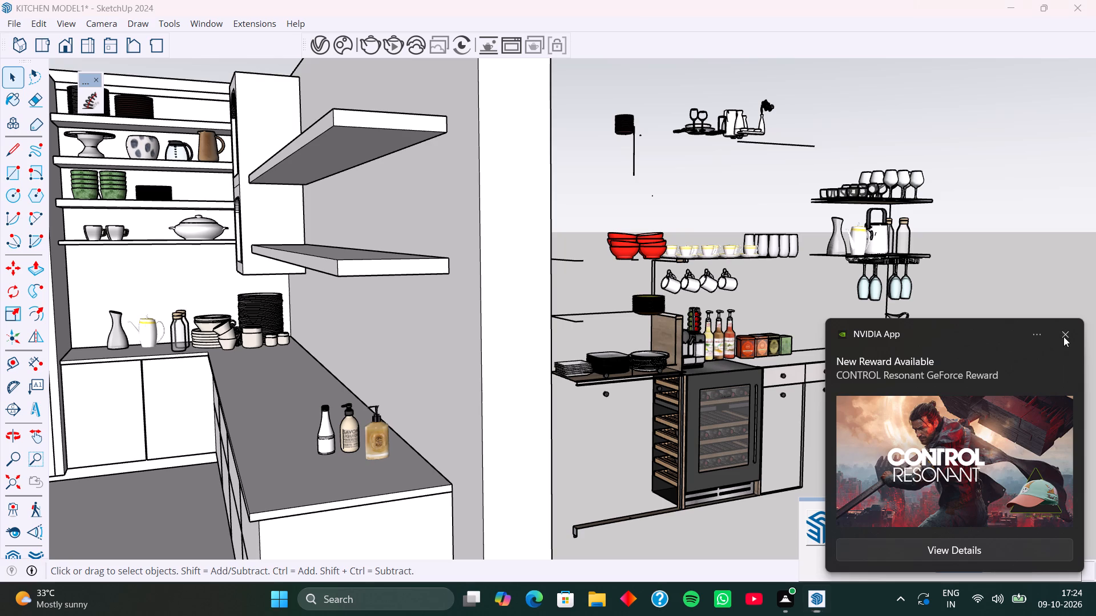
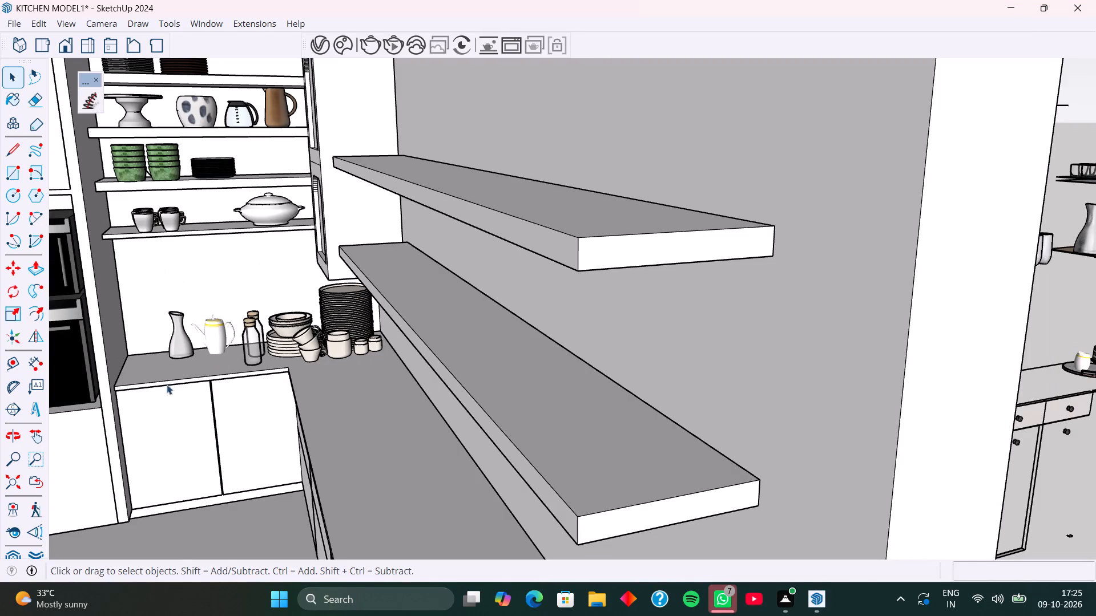
# Examine the kitchen's wall shelves, countertops and the separate tableware display beyond the wall from several angles.
pyautogui.scroll(-7, 226, 303)
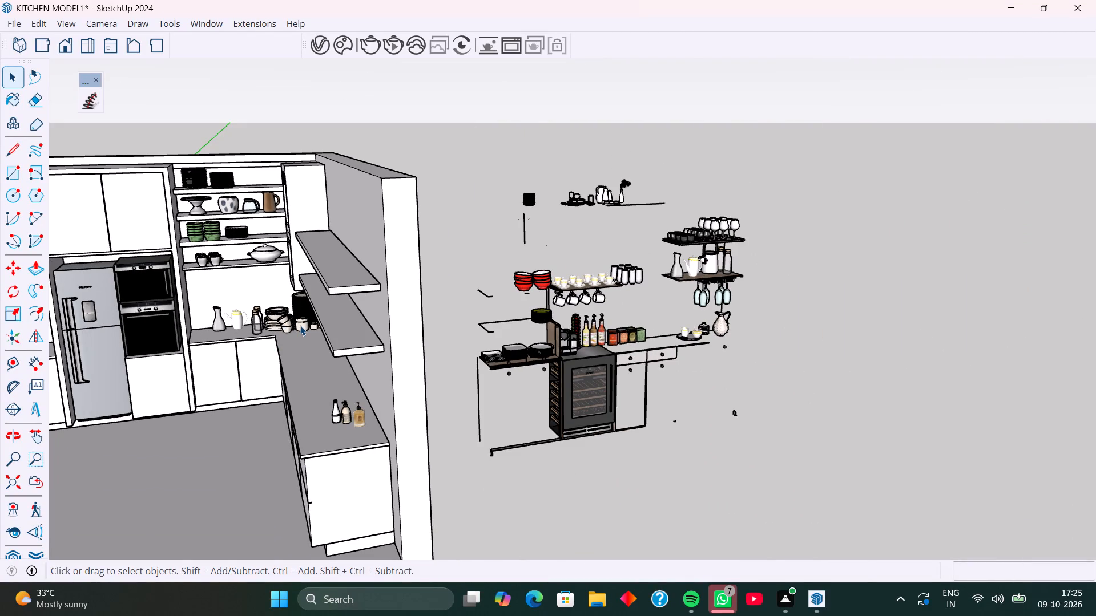
pyautogui.moveTo(300, 326); pyautogui.dragTo(399, 325, button='middle')
pyautogui.moveTo(405, 422); pyautogui.dragTo(368, 364, button='middle')
pyautogui.moveTo(447, 384); pyautogui.dragTo(388, 379, button='middle')
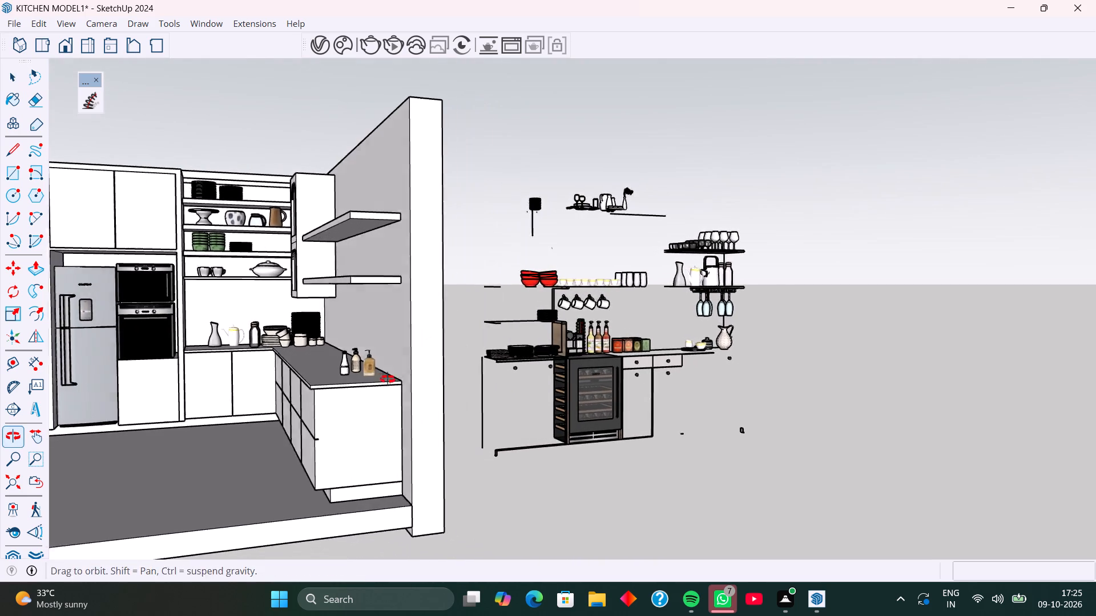
pyautogui.moveTo(388, 379); pyautogui.dragTo(386, 379, button='middle')
pyautogui.scroll(6, 597, 352)
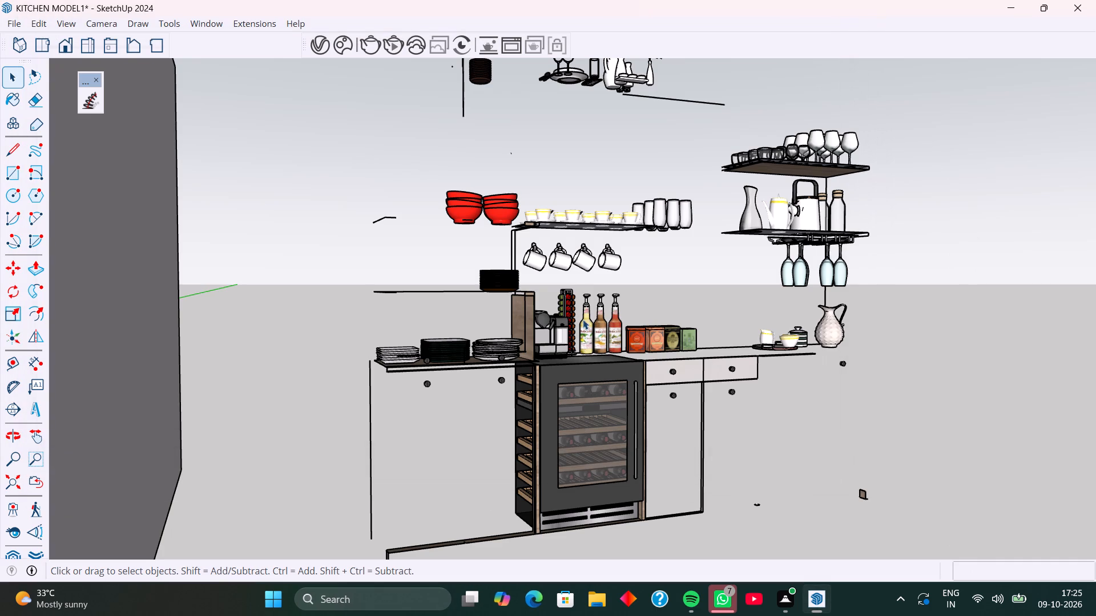
pyautogui.scroll(-9, 347, 313)
pyautogui.moveTo(264, 281); pyautogui.dragTo(294, 290, button='middle')
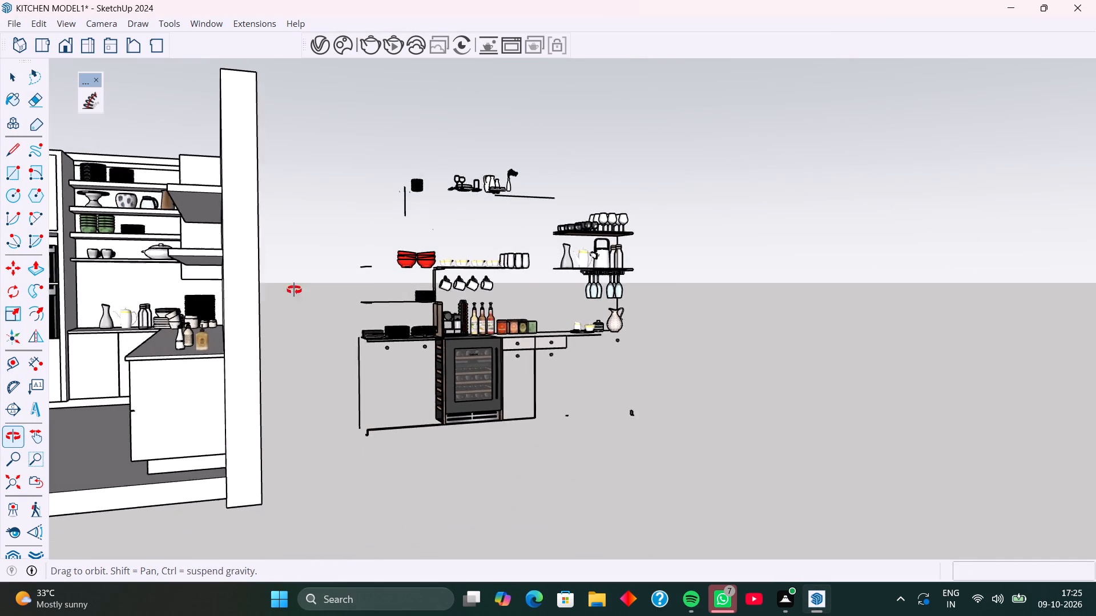
pyautogui.moveTo(294, 290); pyautogui.dragTo(373, 367, button='middle')
pyautogui.keyDown('shift'); pyautogui.moveTo(245, 244); pyautogui.dragTo(377, 238, button='middle'); pyautogui.keyUp('shift')
pyautogui.moveTo(346, 292); pyautogui.dragTo(170, 307, button='middle')
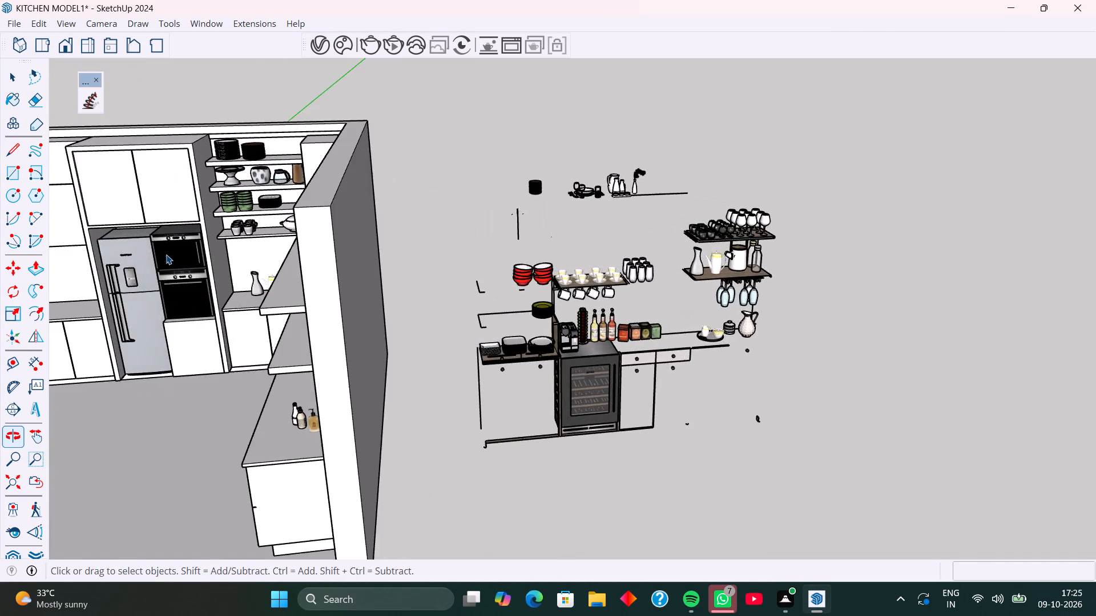
# Copy the dark brown plate stack from the top open shelf onto the lower long wall shelf.
pyautogui.keyDown('shift'); pyautogui.moveTo(170, 236); pyautogui.dragTo(351, 279, button='middle'); pyautogui.keyUp('shift')
pyautogui.scroll(6, 393, 266)
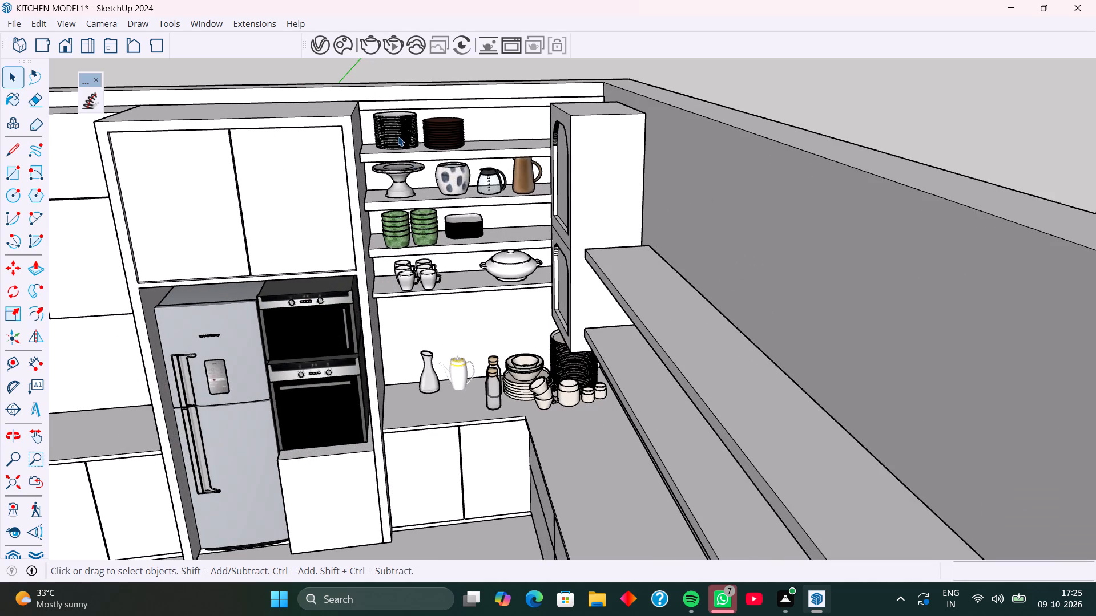
pyautogui.tripleClick(398, 136)
pyautogui.click(517, 72)
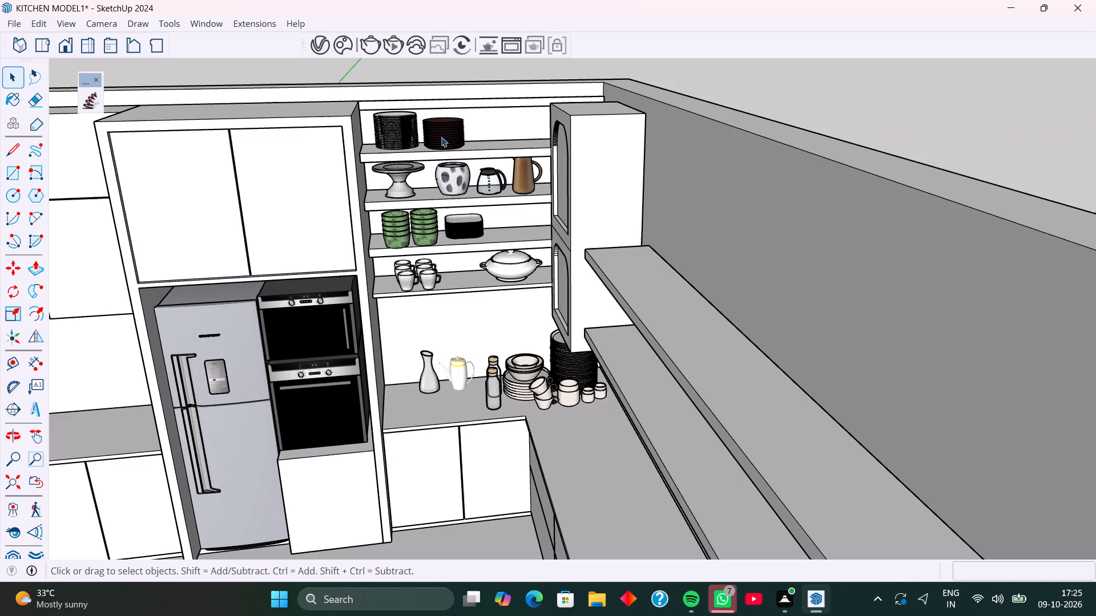
pyautogui.click(438, 133)
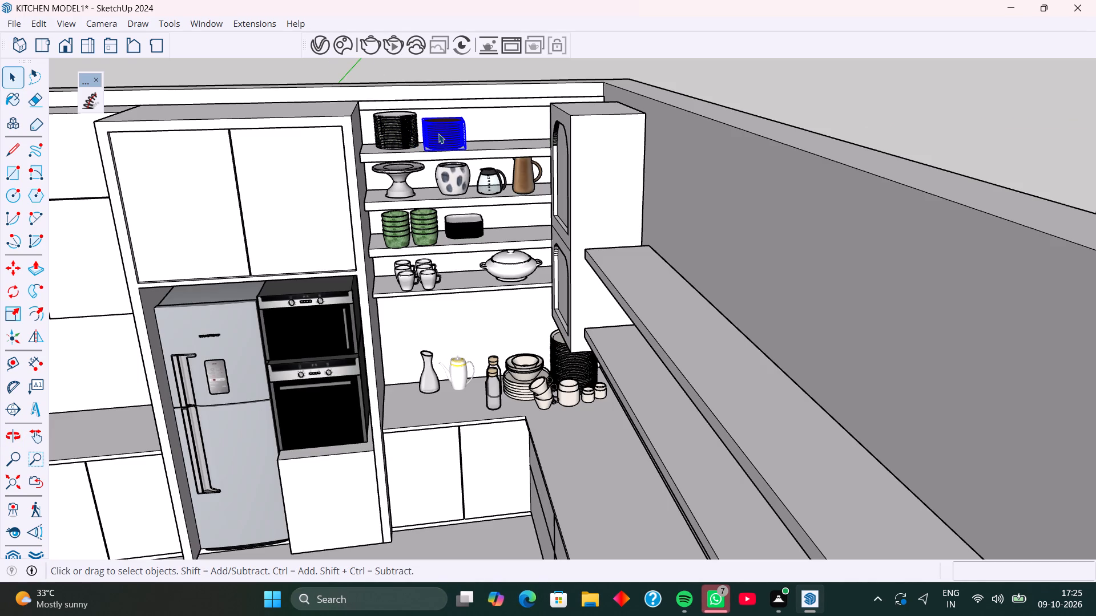
pyautogui.press('m')
pyautogui.click(467, 149)
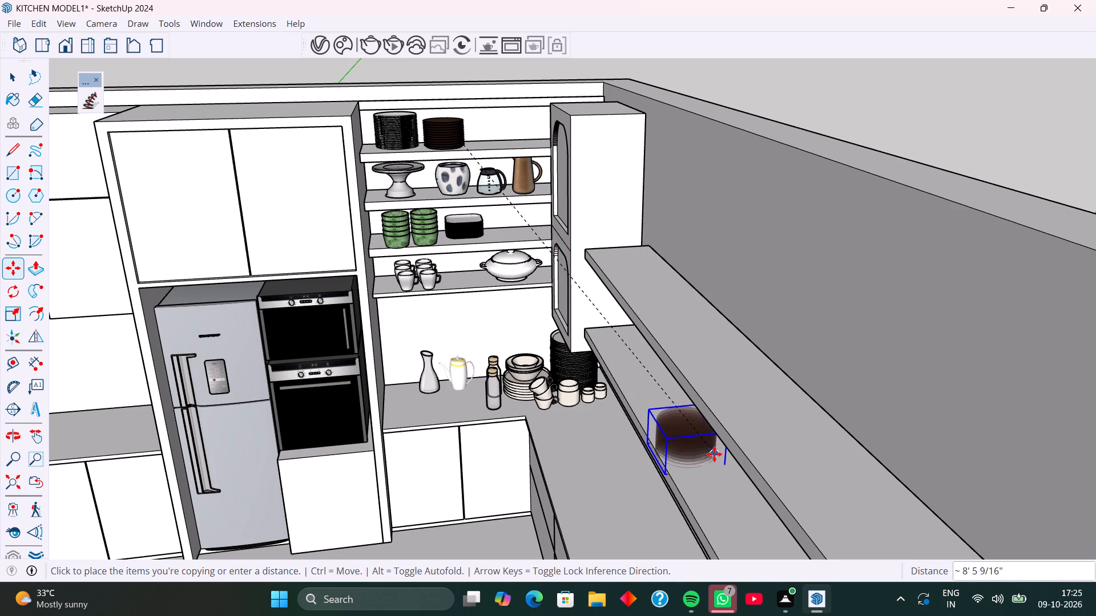
pyautogui.scroll(-2, 714, 454)
pyautogui.keyDown('shift'); pyautogui.moveTo(714, 454); pyautogui.dragTo(601, 241, button='middle'); pyautogui.keyUp('shift')
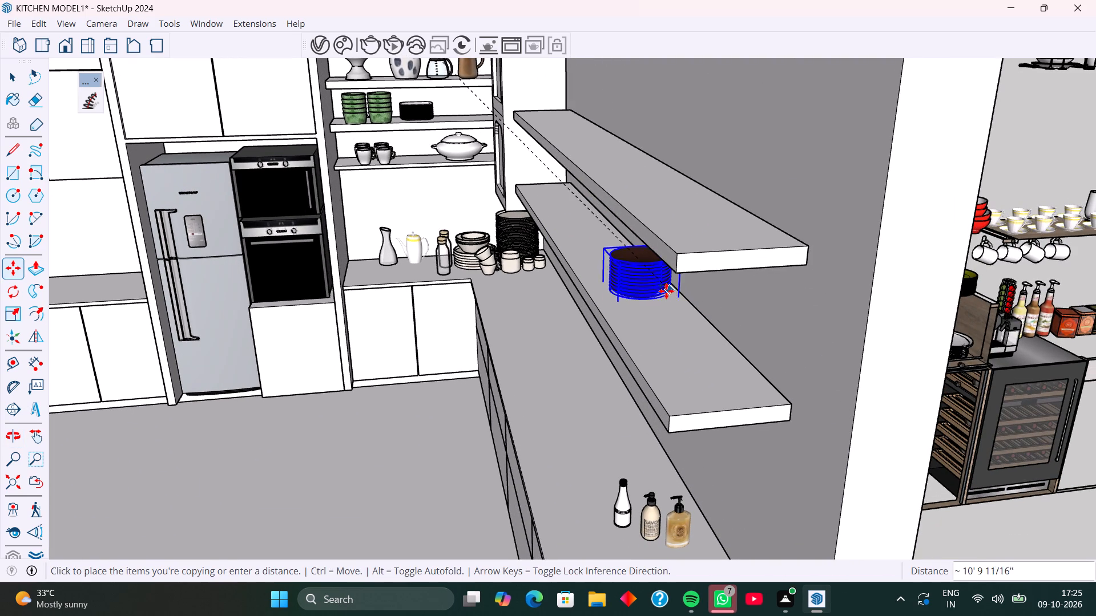
pyautogui.click(665, 289)
pyautogui.moveTo(668, 319); pyautogui.dragTo(792, 343, button='middle')
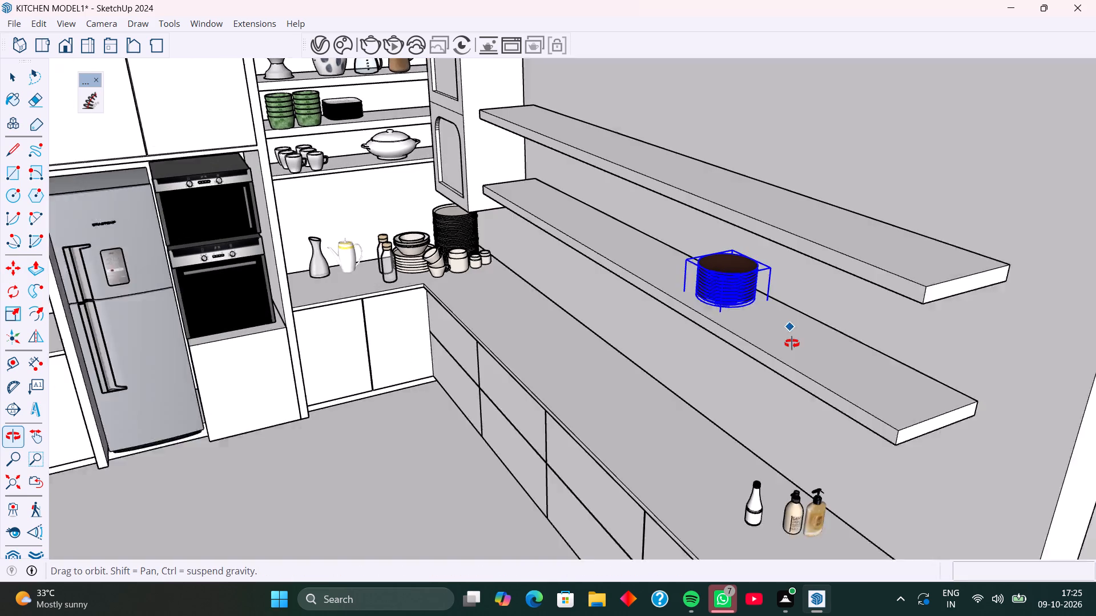
pyautogui.moveTo(792, 343); pyautogui.dragTo(726, 333, button='middle')
pyautogui.press('space')
pyautogui.scroll(-5, 400, 317)
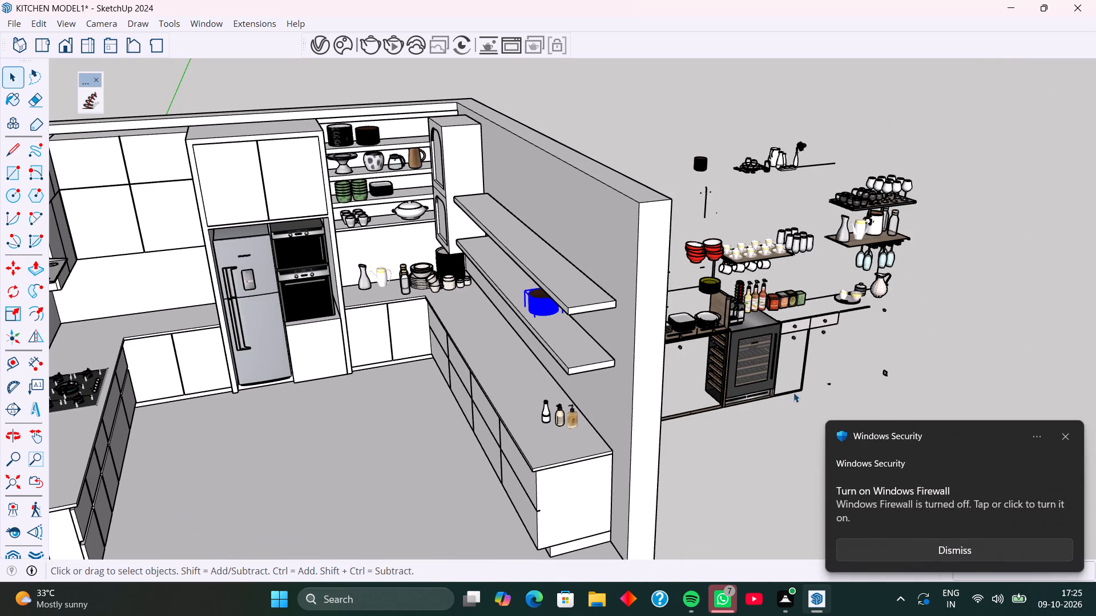
pyautogui.click(761, 443)
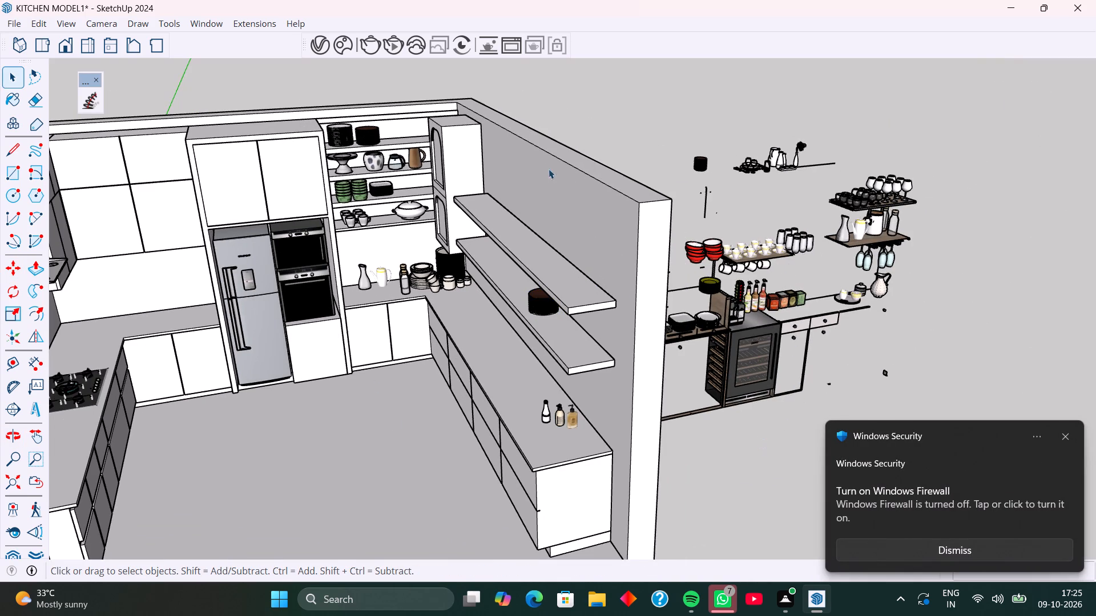
# Copy the corner countertop's plate, bowl and cup set about 8' 4" onto the lower wall shelf, beside the brown plates.
pyautogui.scroll(3, 402, 204)
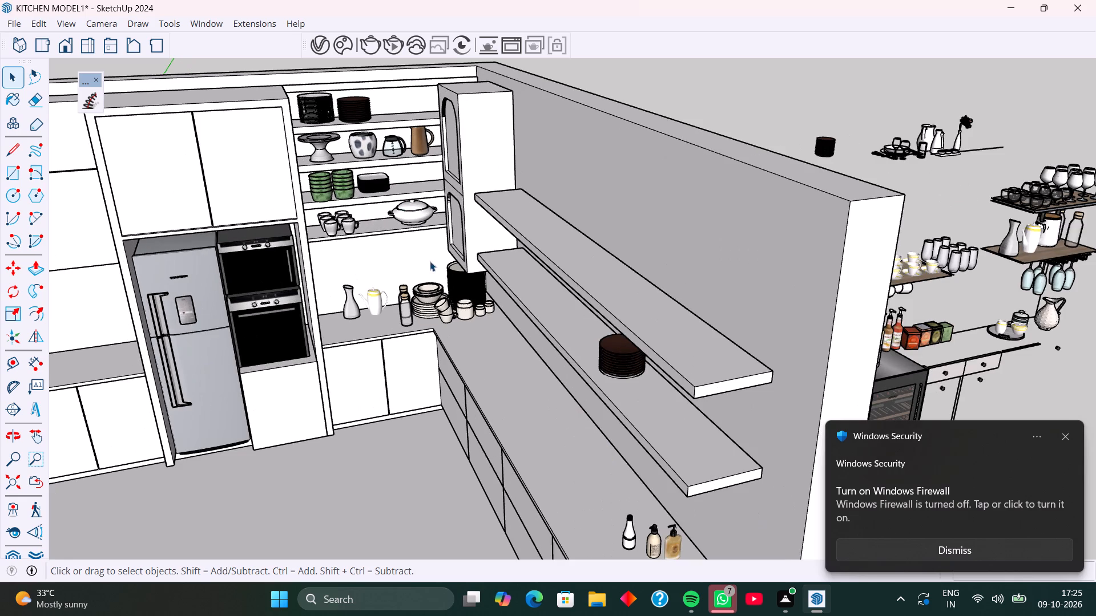
pyautogui.moveTo(433, 332); pyautogui.dragTo(497, 342, button='middle')
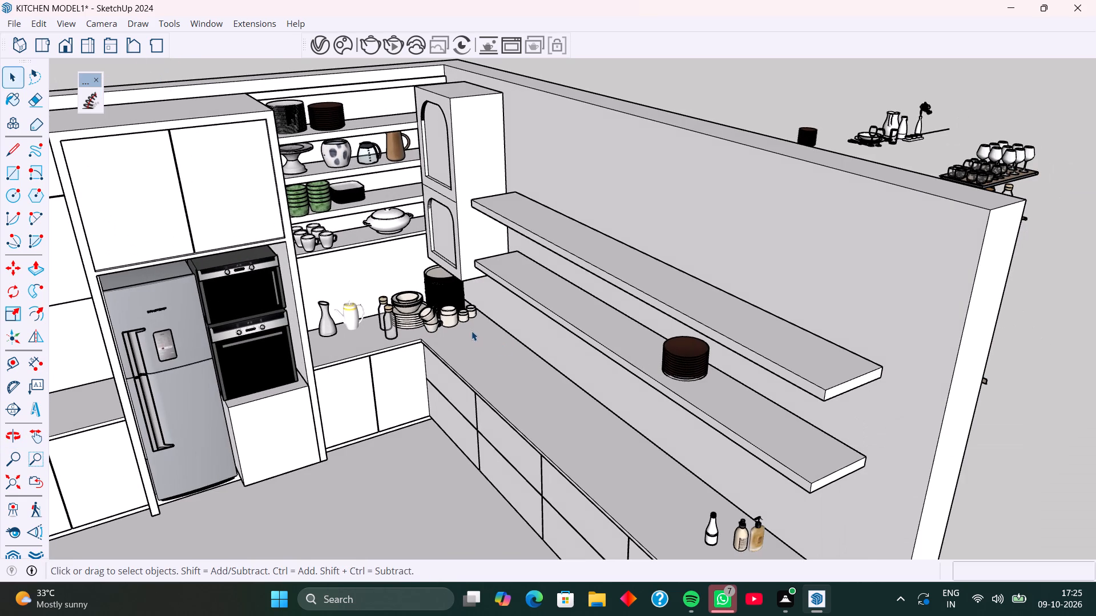
pyautogui.scroll(4, 449, 307)
pyautogui.click(440, 299)
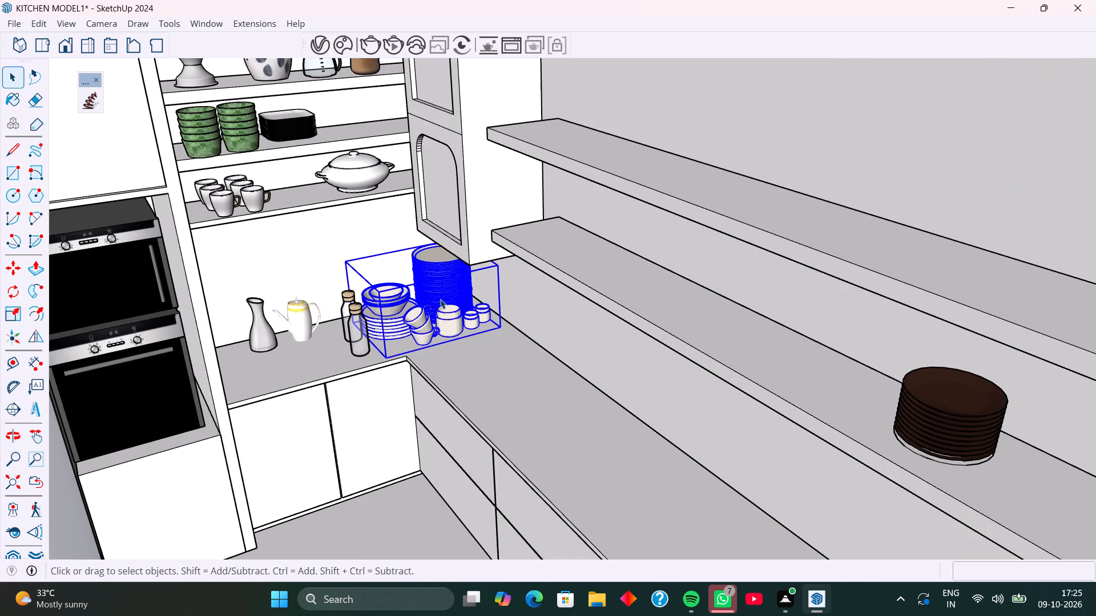
pyautogui.press('m')
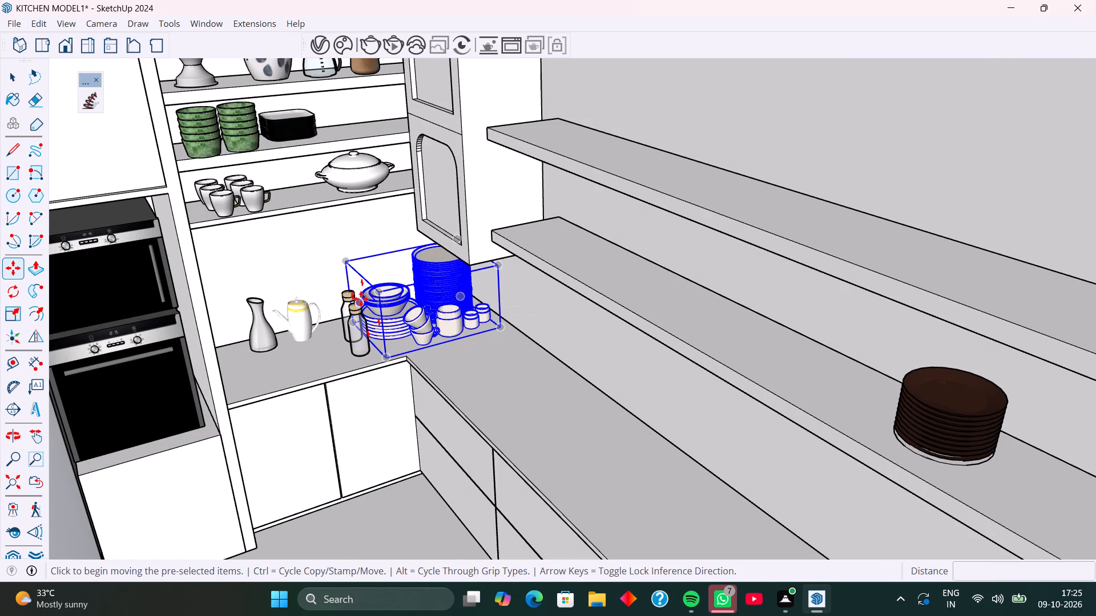
pyautogui.click(352, 322)
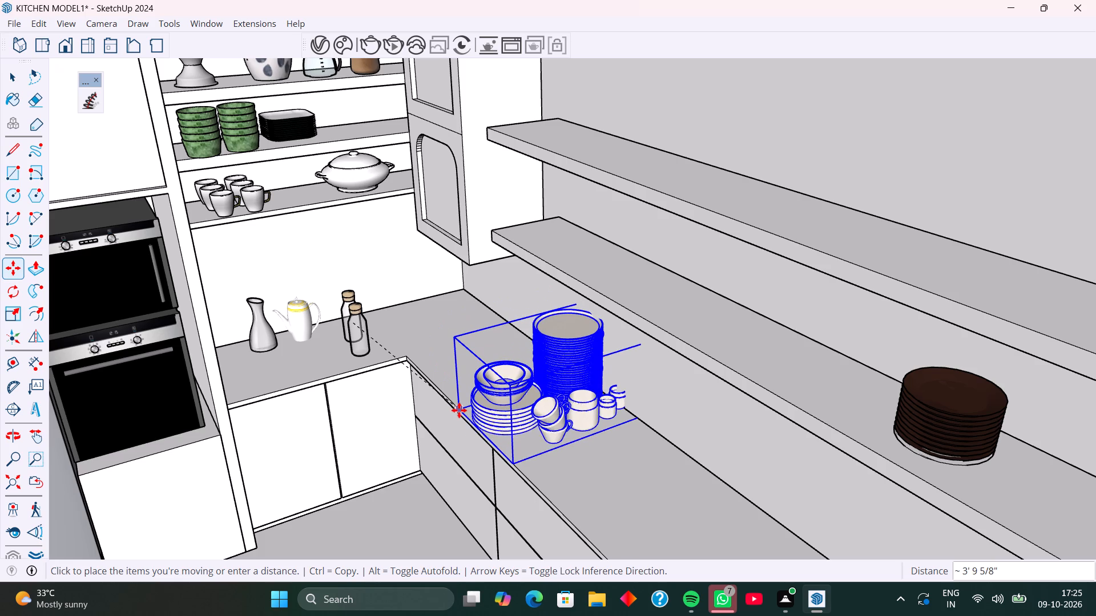
pyautogui.scroll(-5, 381, 356)
pyautogui.scroll(3, 560, 356)
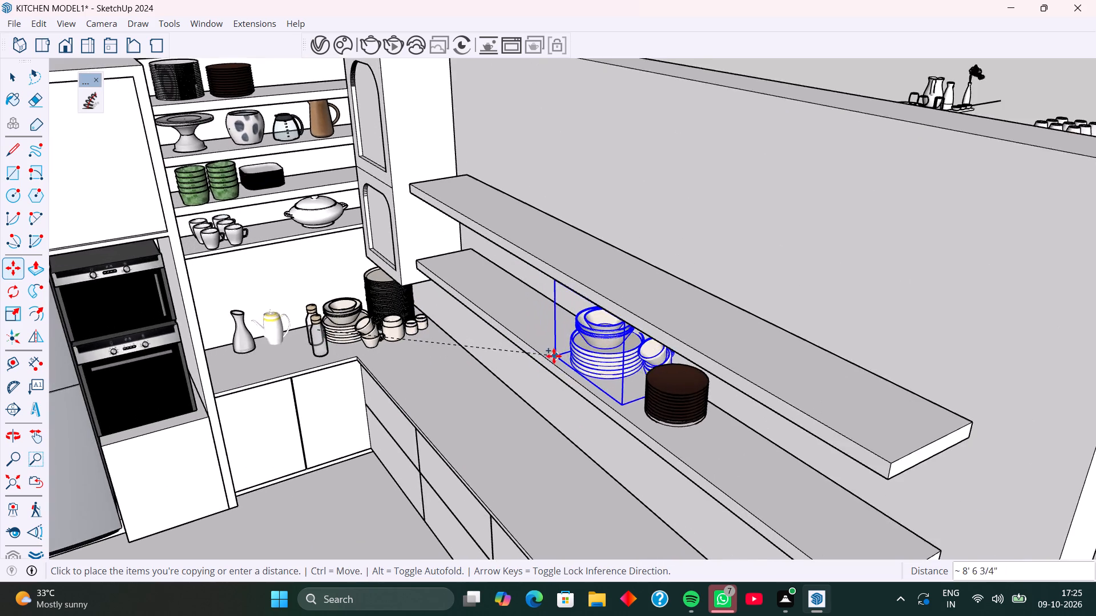
pyautogui.scroll(3, 554, 356)
pyautogui.click(534, 355)
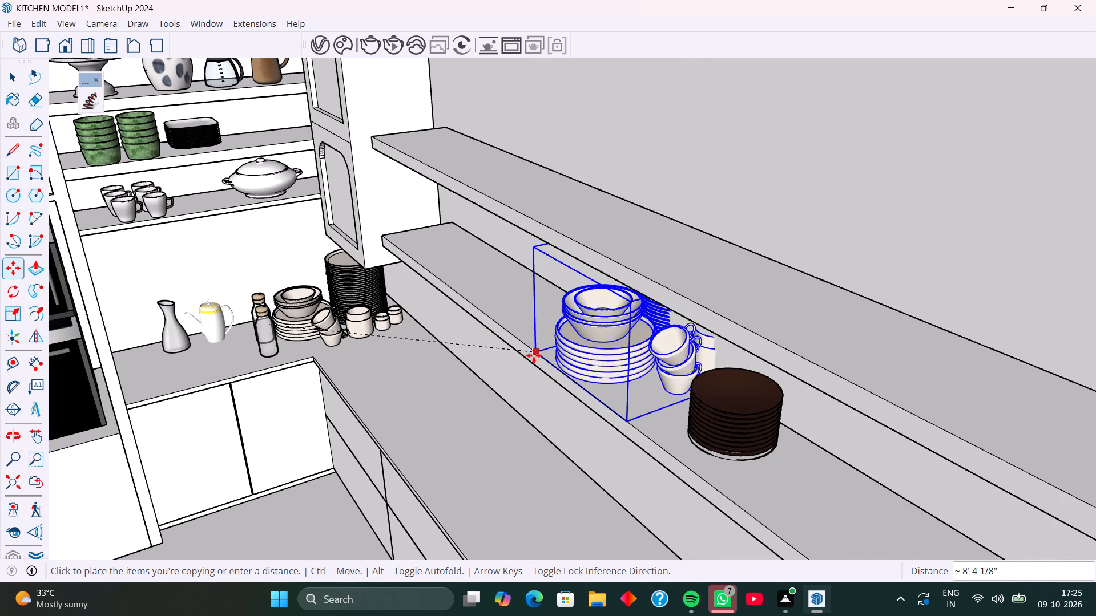
# Scale the copied dishware set uniformly to about 0.53 so it fits on the lower wall shelf, with hidden back edges shown.
pyautogui.press('s')
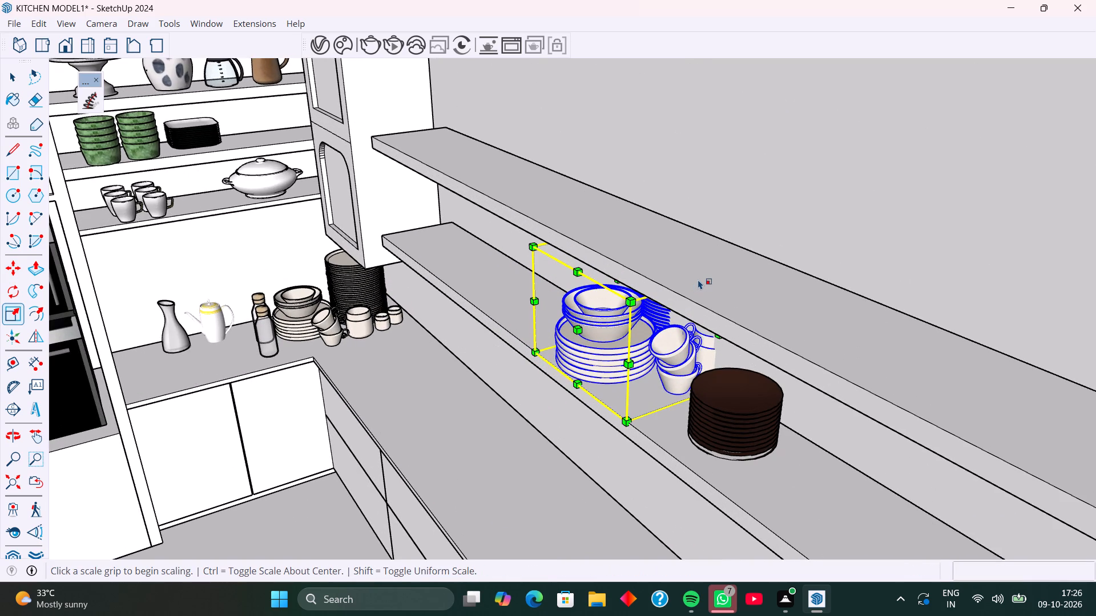
pyautogui.press('k')
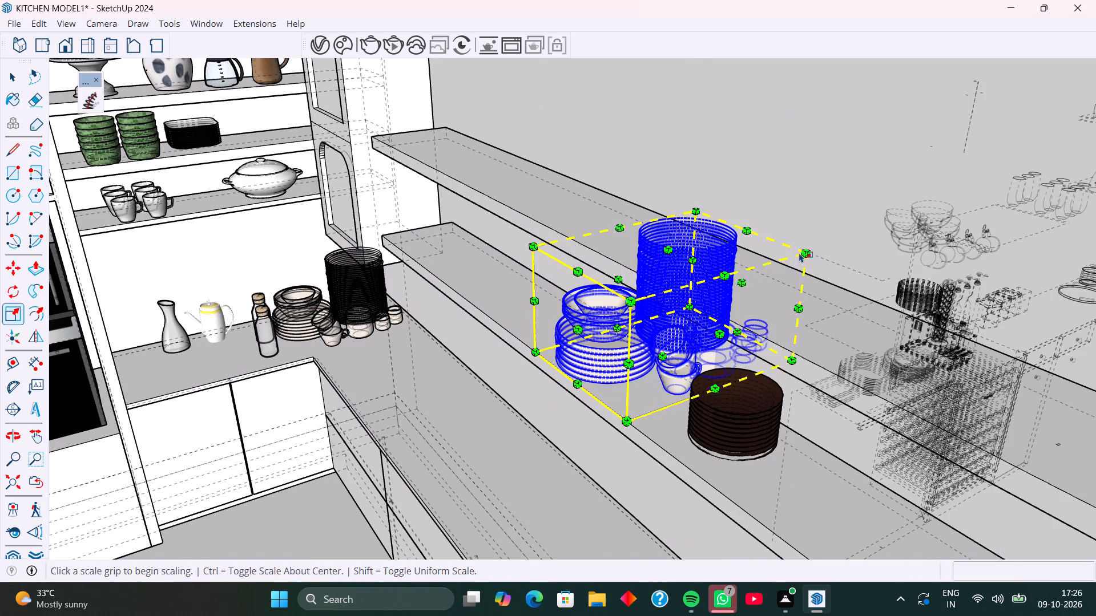
pyautogui.click(805, 253)
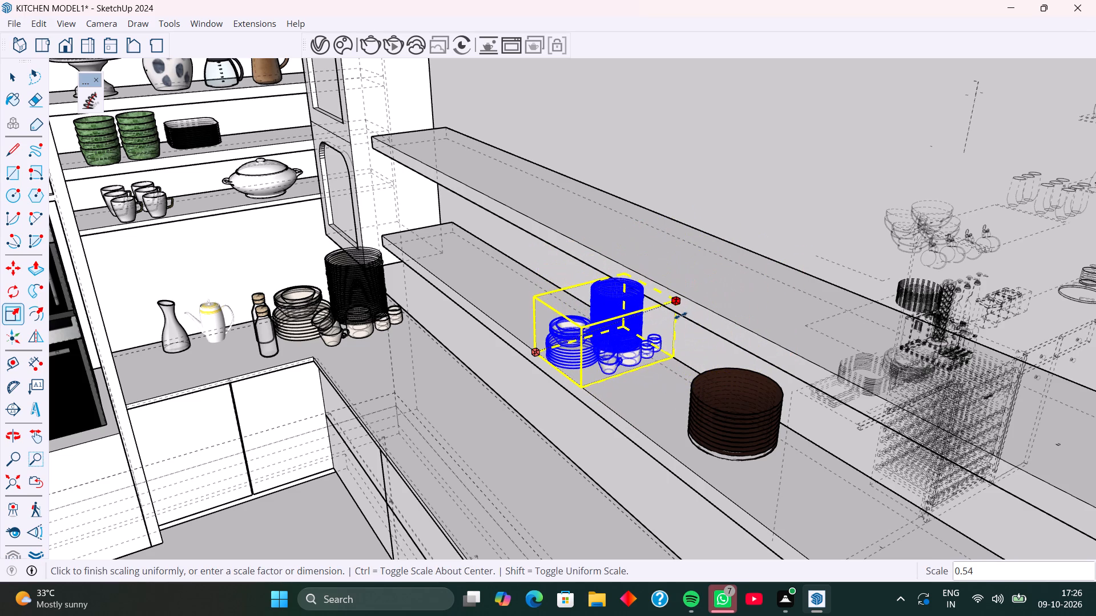
pyautogui.click(679, 315)
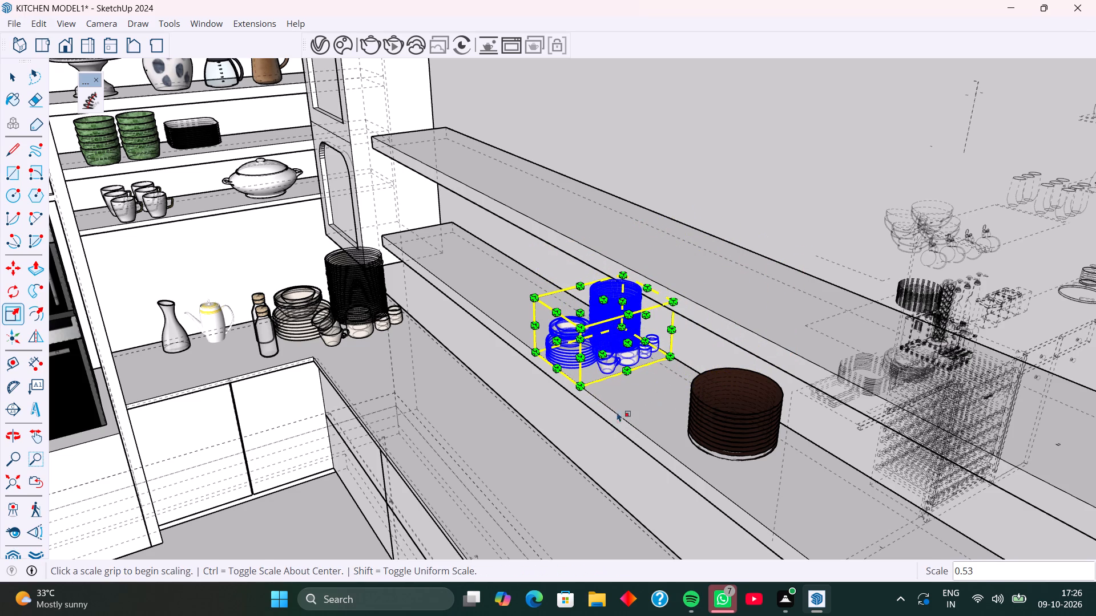
# Rotate the copied dishware set 90 degrees about its bottom front corner on the shelf.
pyautogui.click(10, 281)
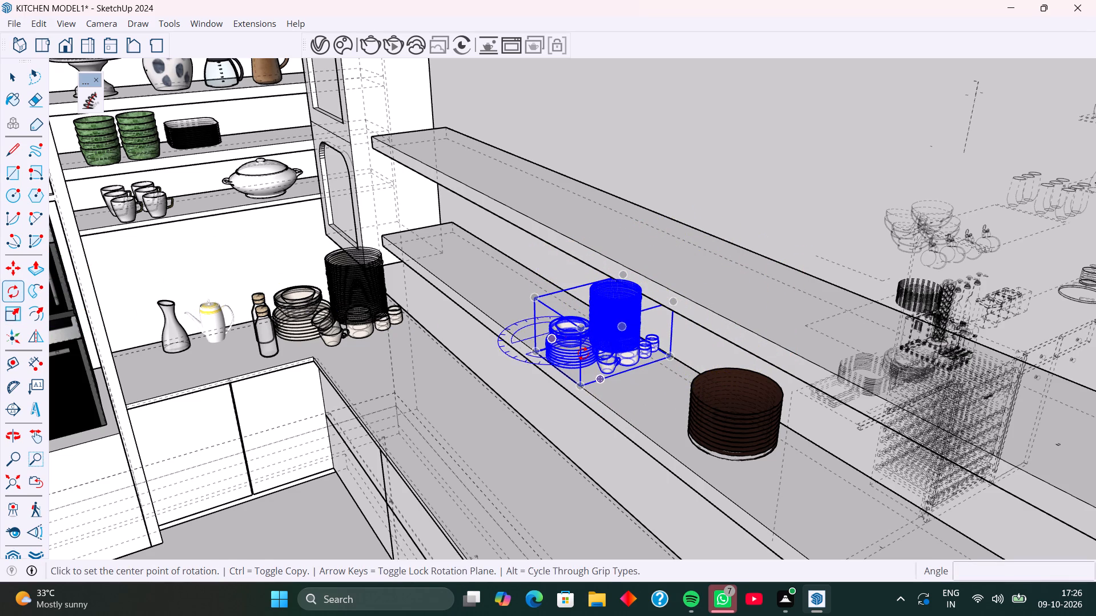
pyautogui.click(580, 385)
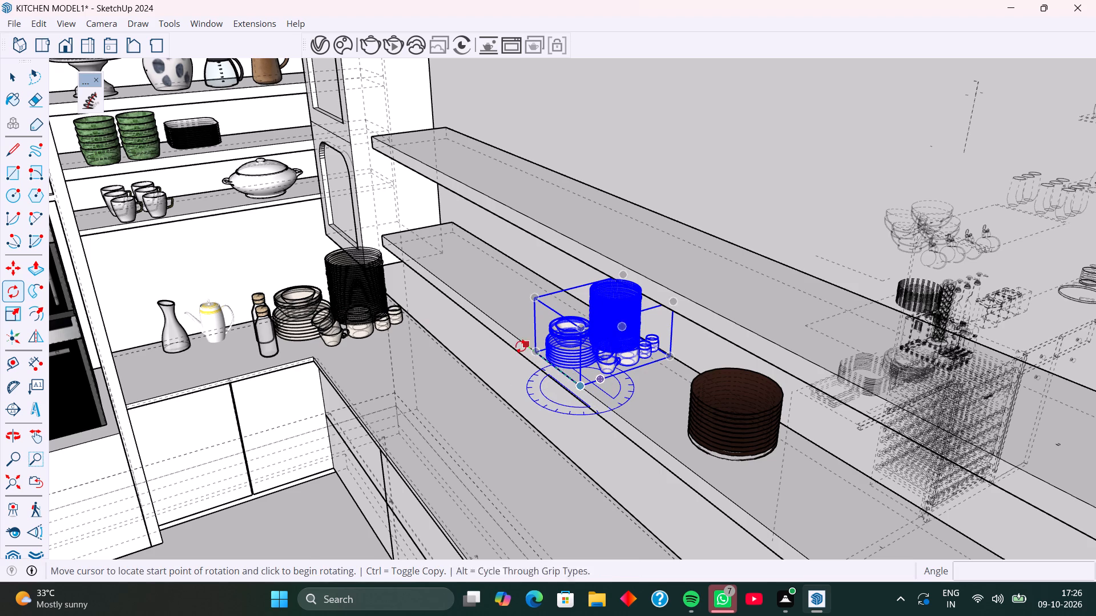
pyautogui.click(513, 338)
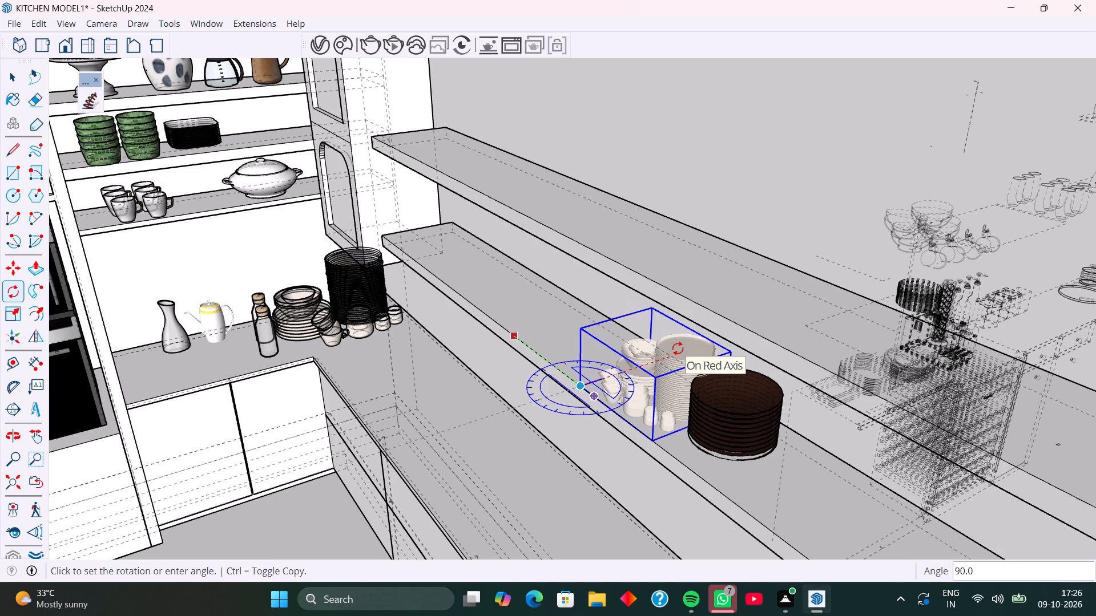
pyautogui.click(678, 348)
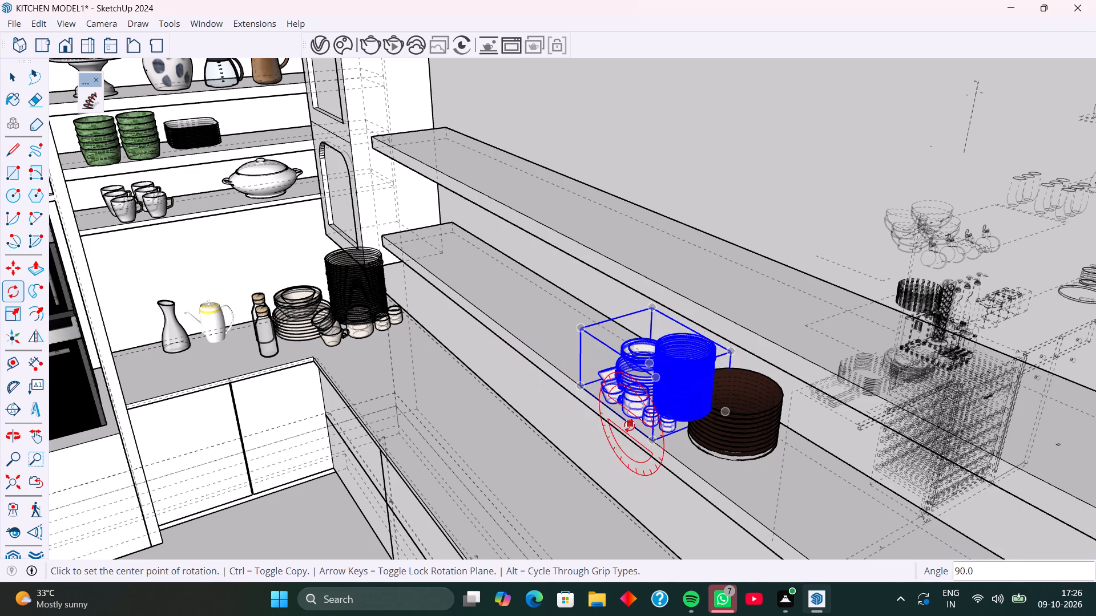
# Move the dishware set about 9" along the lower wall shelf, away from the brown plate stack, and hide the back edges.
pyautogui.moveTo(640, 428); pyautogui.dragTo(812, 458, button='middle')
pyautogui.press('m')
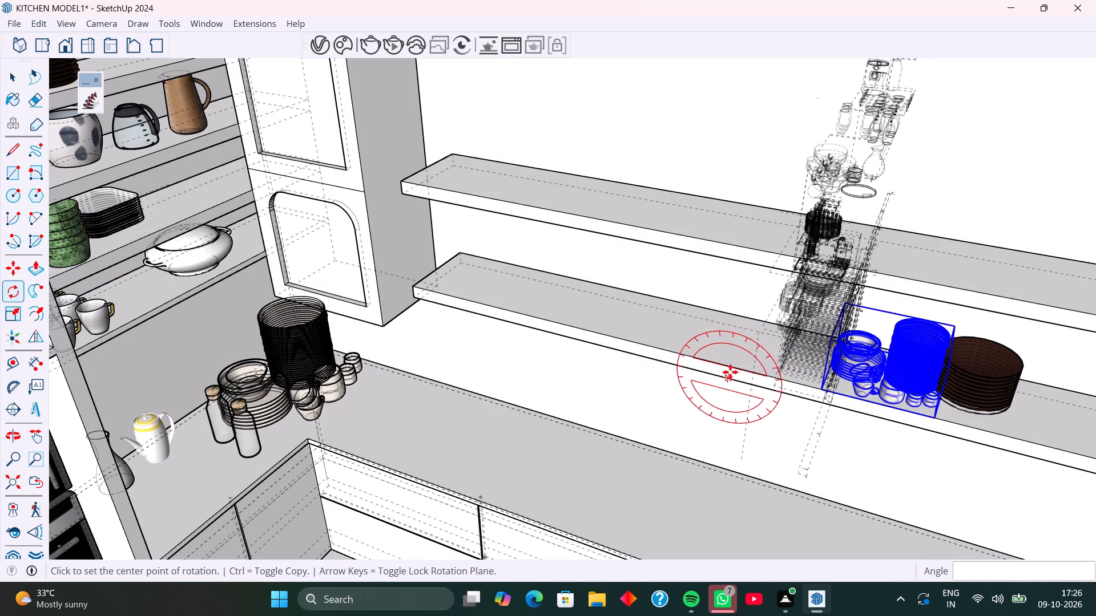
pyautogui.scroll(7, 869, 383)
pyautogui.keyDown('shift'); pyautogui.moveTo(883, 405); pyautogui.dragTo(771, 399, button='middle'); pyautogui.keyUp('shift')
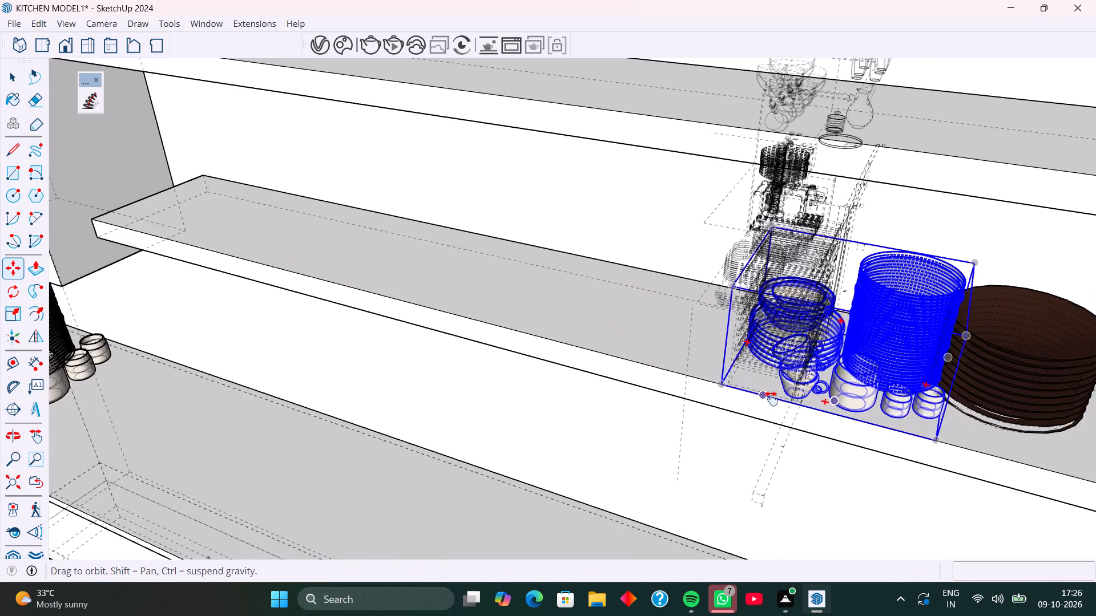
pyautogui.keyDown('shift'); pyautogui.moveTo(771, 399); pyautogui.dragTo(622, 388, button='middle'); pyautogui.keyUp('shift')
pyautogui.click(724, 427)
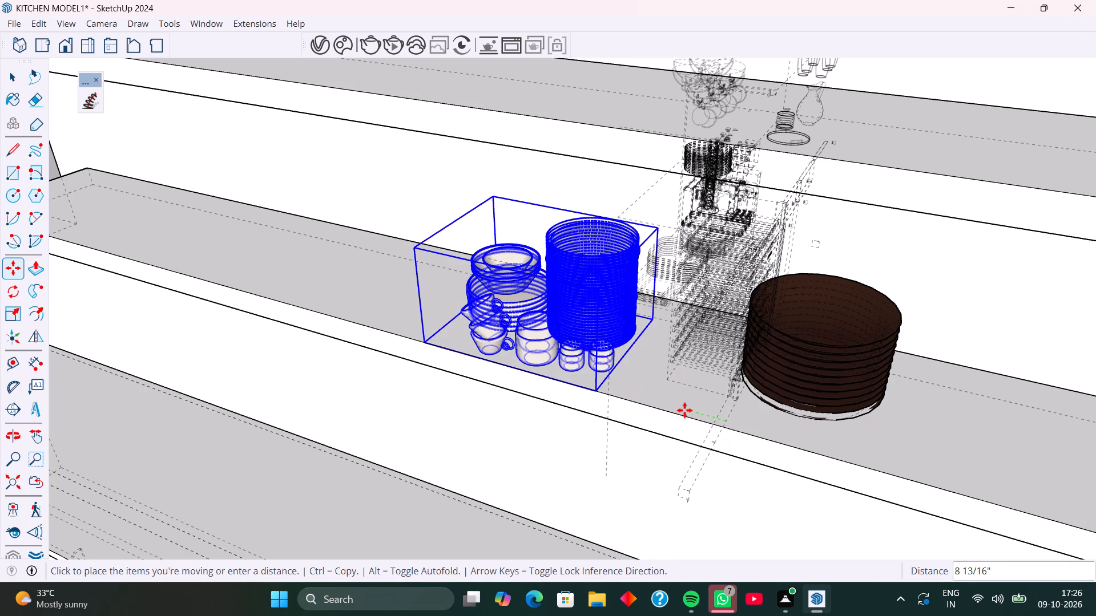
pyautogui.click(683, 410)
pyautogui.press('space')
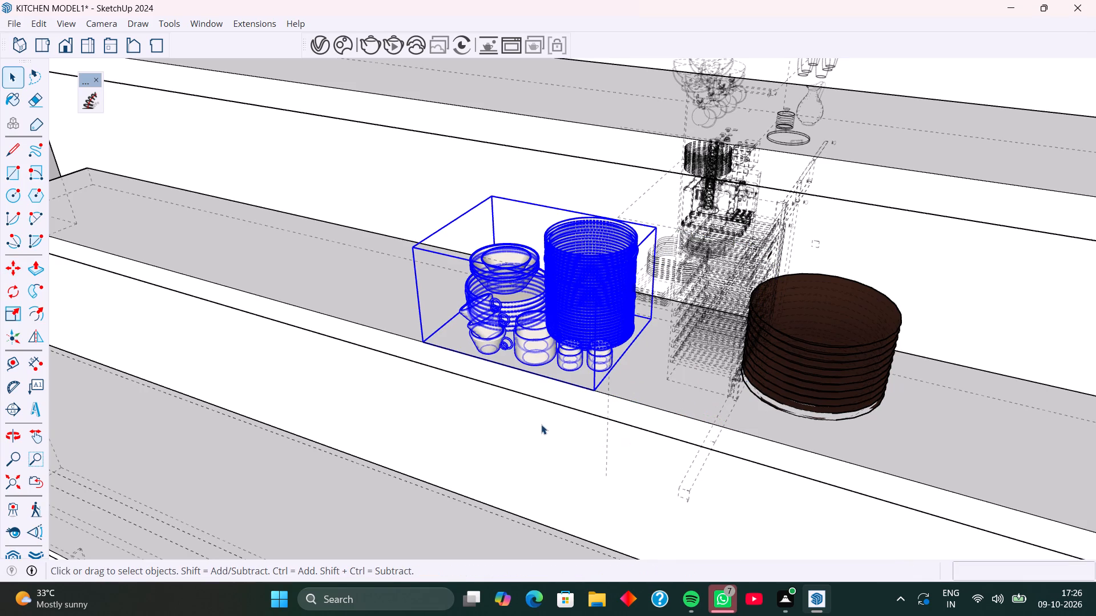
pyautogui.press('k')
pyautogui.scroll(-5, 502, 418)
pyautogui.scroll(-10, 289, 353)
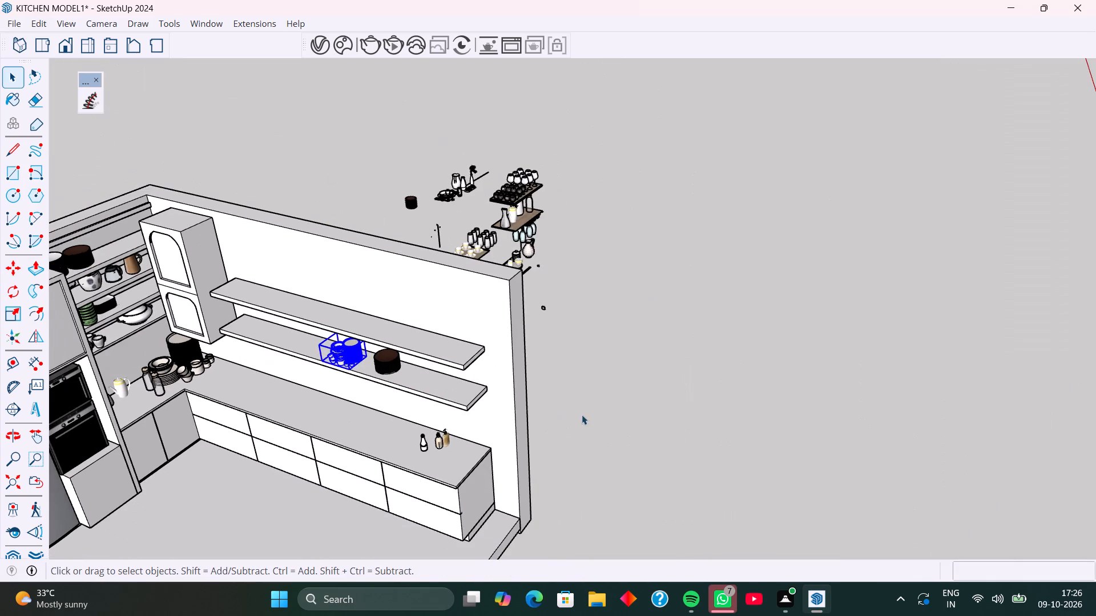
pyautogui.click(639, 420)
pyautogui.scroll(9, 365, 397)
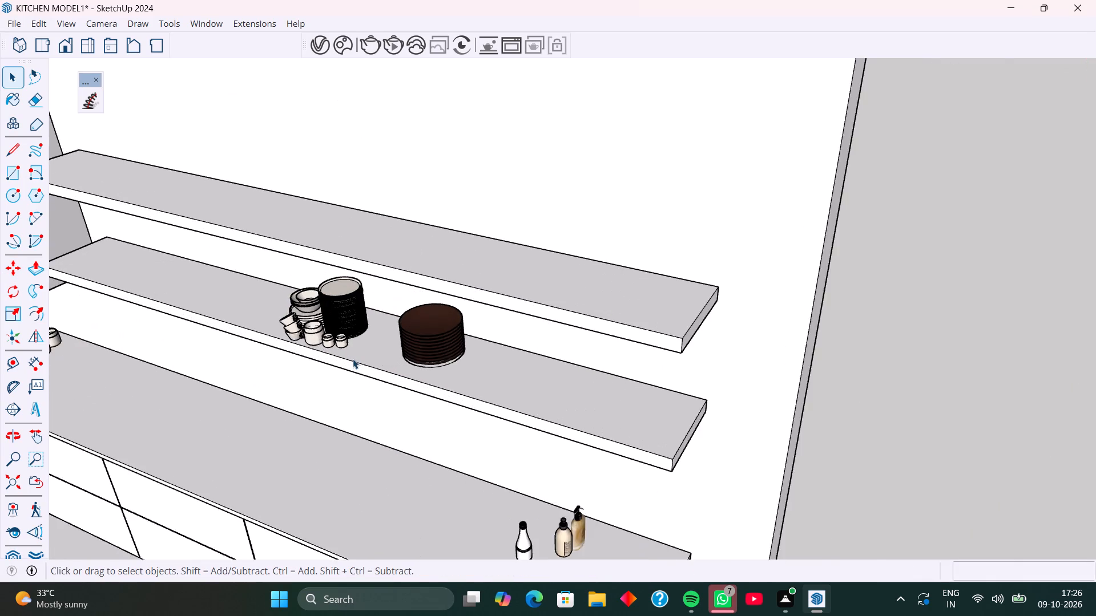
pyautogui.scroll(2, 353, 359)
pyautogui.scroll(-4, 352, 358)
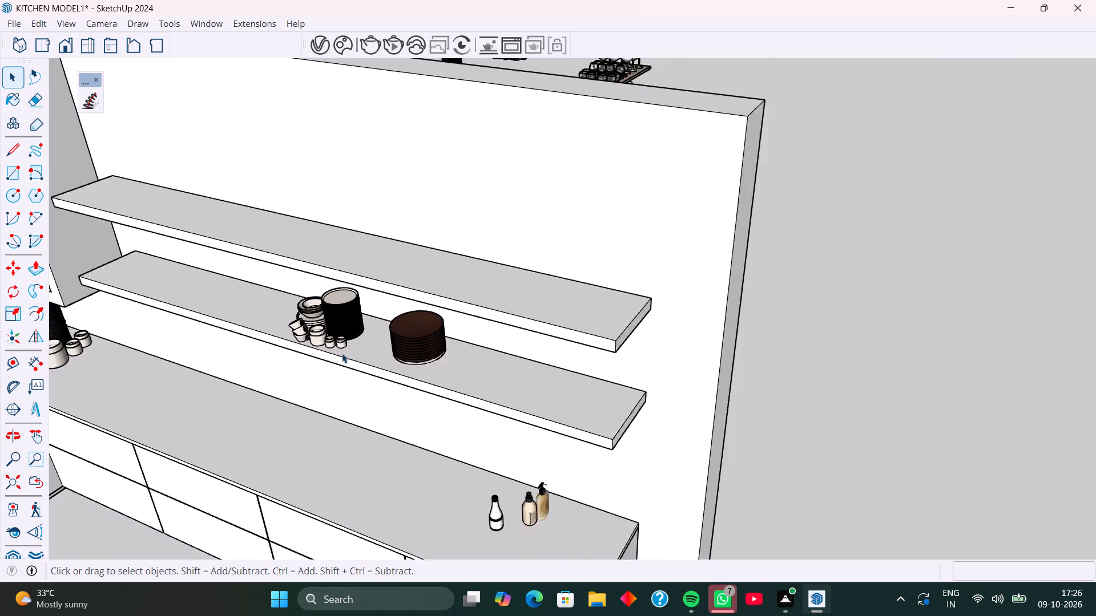
# Open 3D Warehouse and search its models for "plant".
pyautogui.scroll(-4, 342, 353)
pyautogui.moveTo(420, 404); pyautogui.dragTo(426, 405, button='middle')
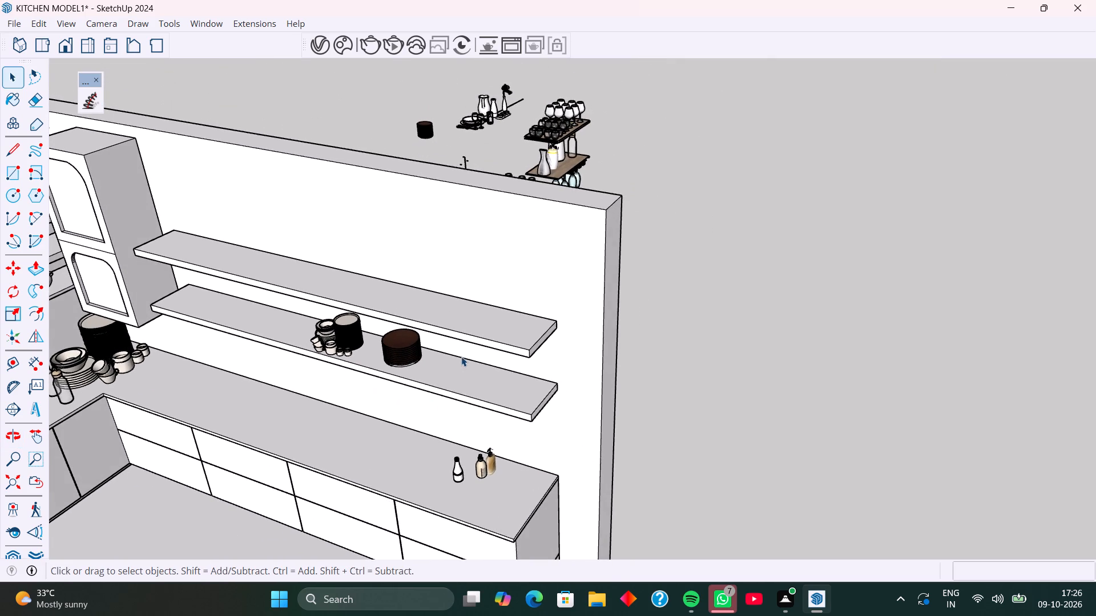
pyautogui.scroll(-4, 425, 360)
pyautogui.middleClick(415, 381)
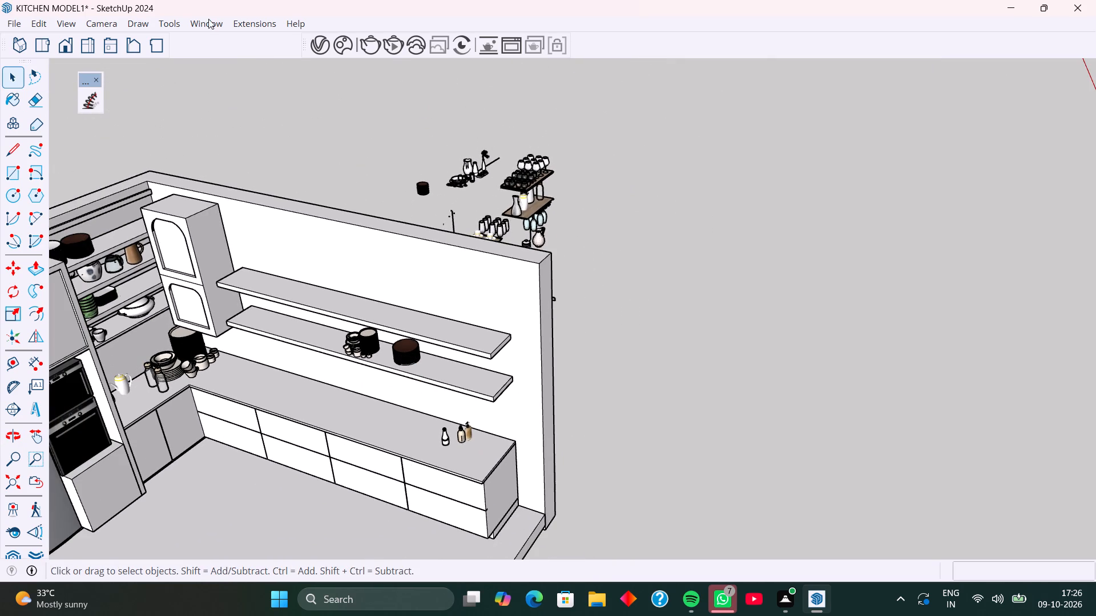
pyautogui.click(218, 24)
pyautogui.click(251, 137)
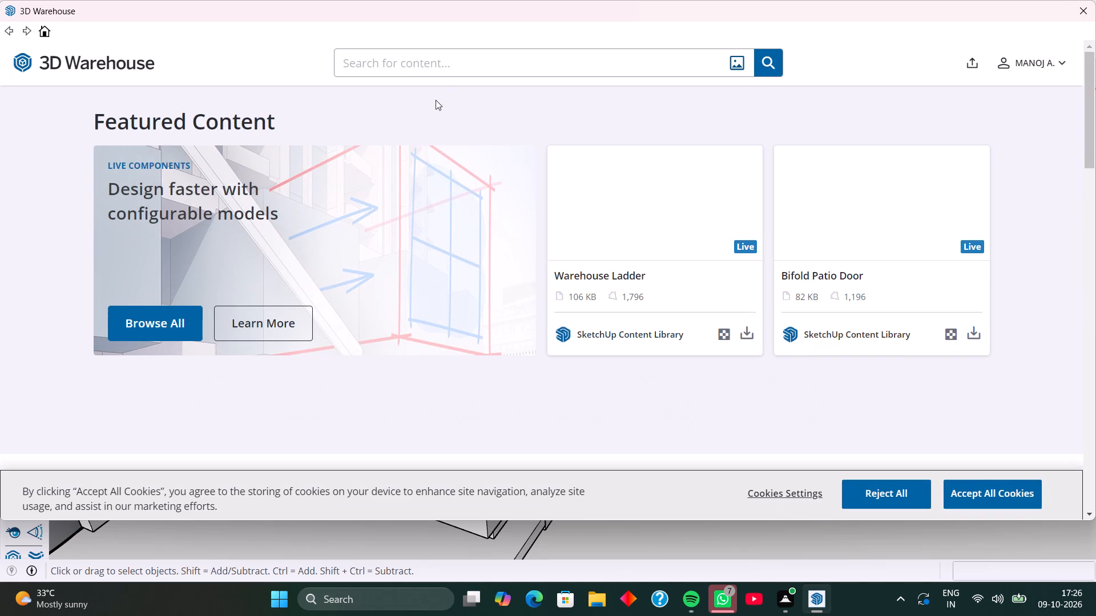
pyautogui.click(445, 68)
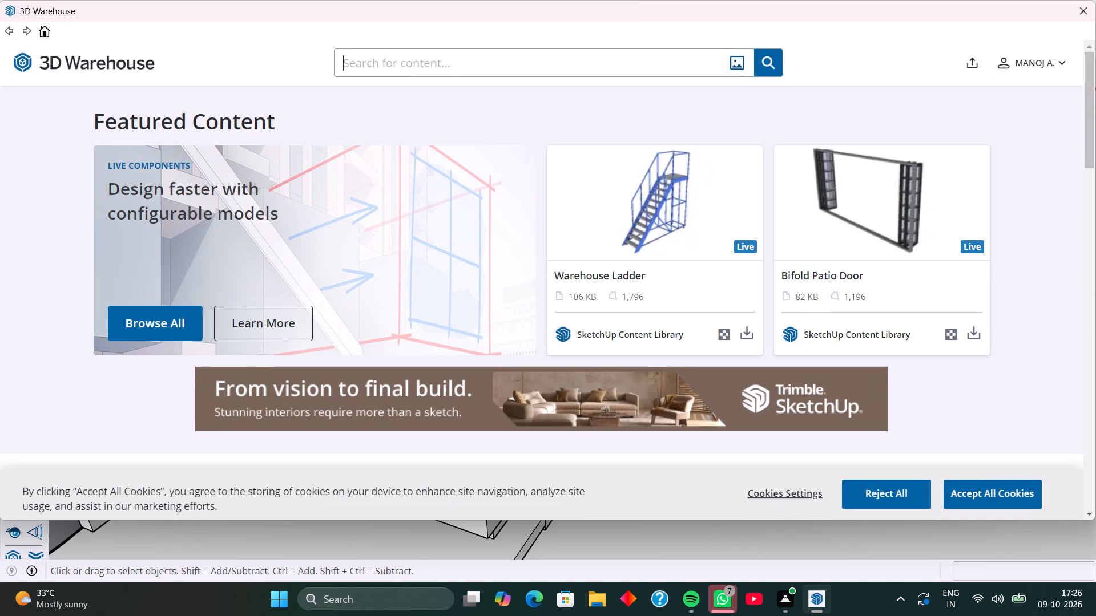
pyautogui.write('plant')
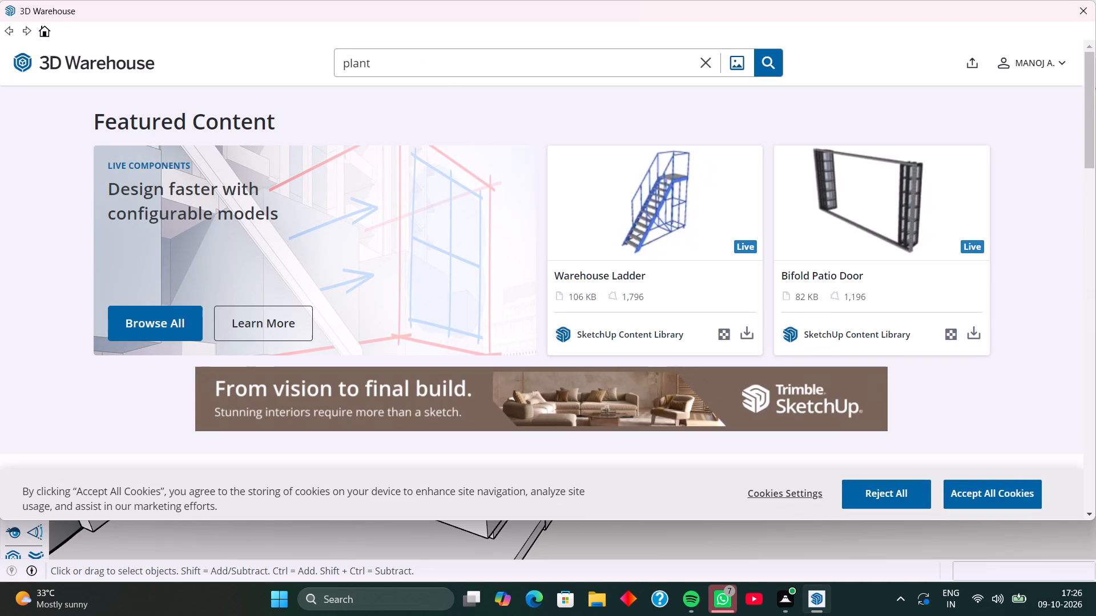
pyautogui.press('Return')
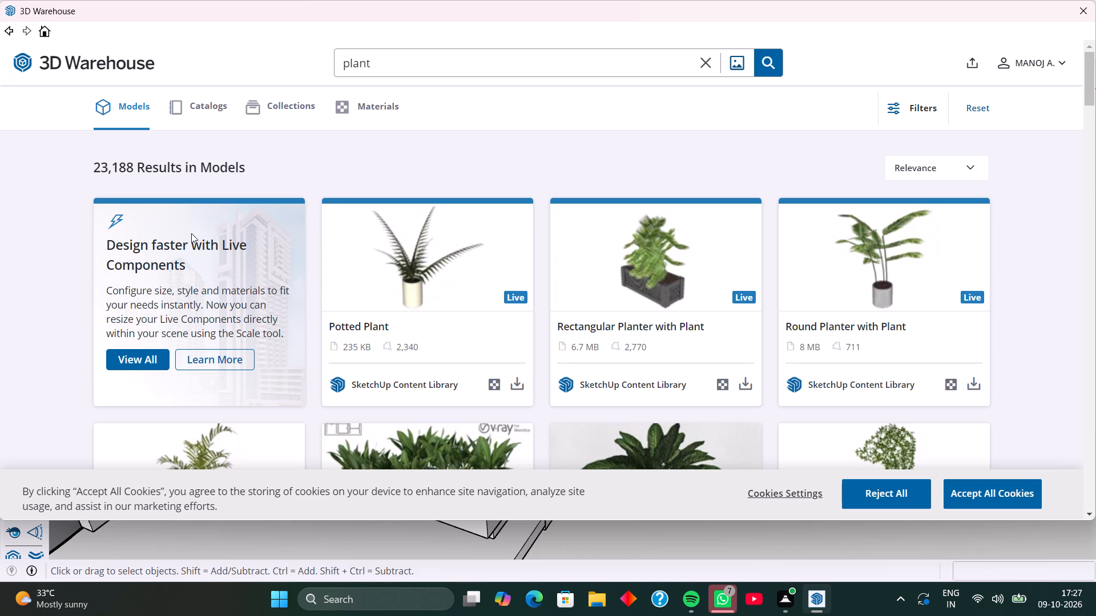
# Load the 11 MB PLANT model, a row of small cacti and succulents in patterned pots, and place it outside the kitchen beyond the wall.
pyautogui.scroll(-2, 191, 233)
pyautogui.scroll(-1, 267, 232)
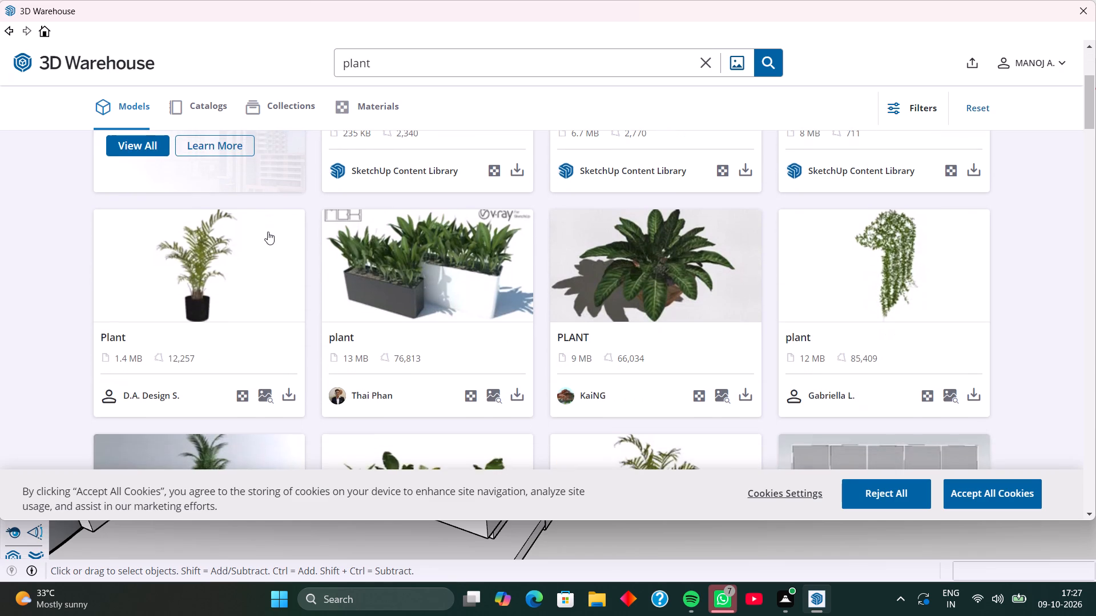
pyautogui.scroll(-1, 268, 232)
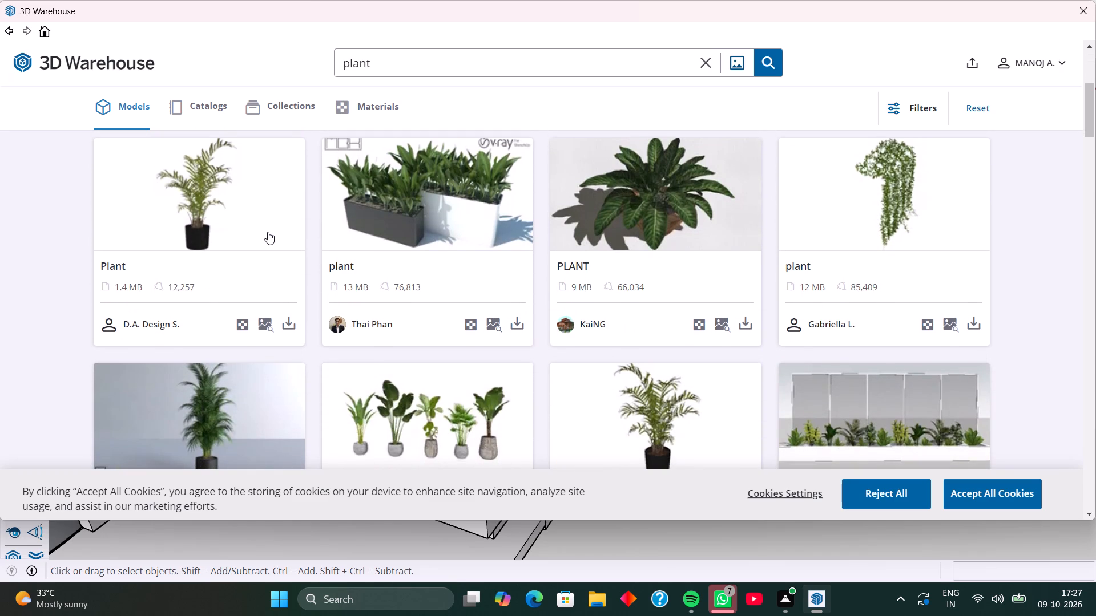
pyautogui.scroll(-8, 236, 242)
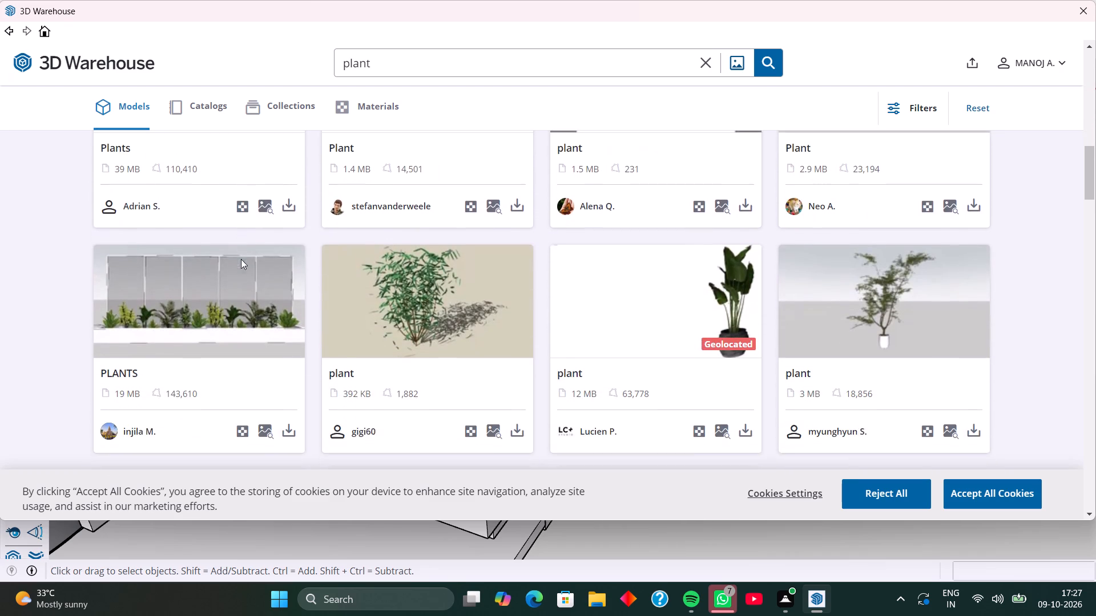
pyautogui.scroll(-5, 241, 259)
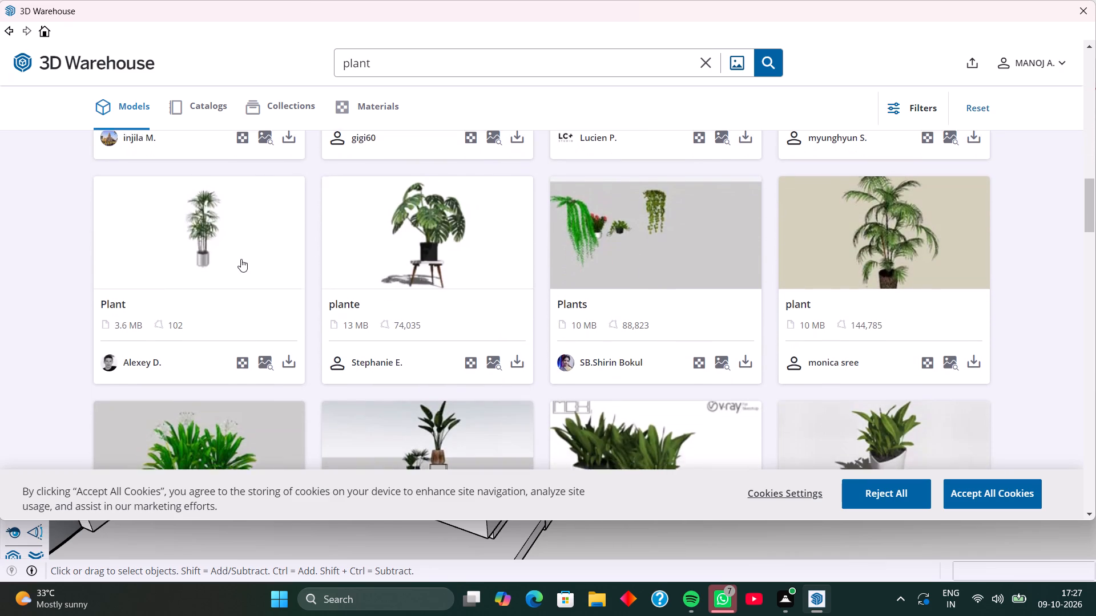
pyautogui.scroll(-1, 241, 259)
pyautogui.scroll(-9, 307, 307)
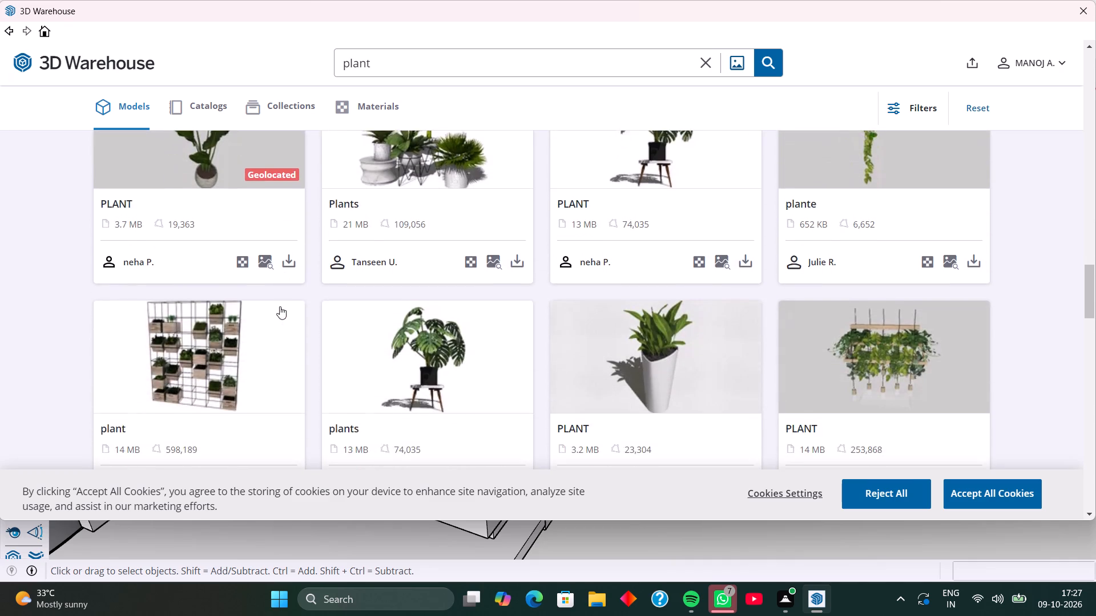
pyautogui.scroll(-6, 280, 306)
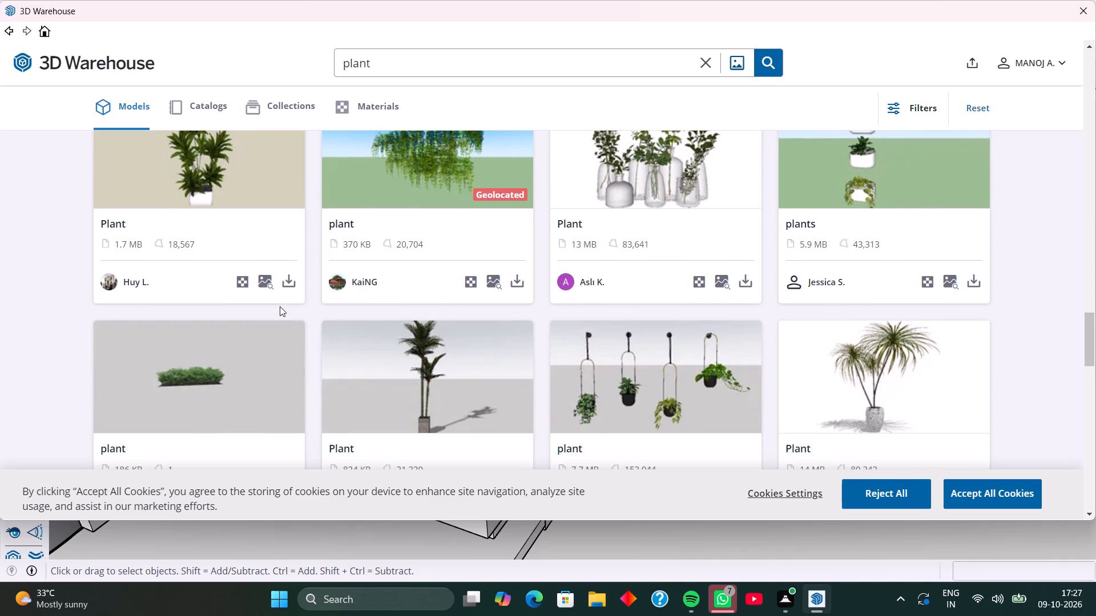
pyautogui.scroll(-3, 280, 306)
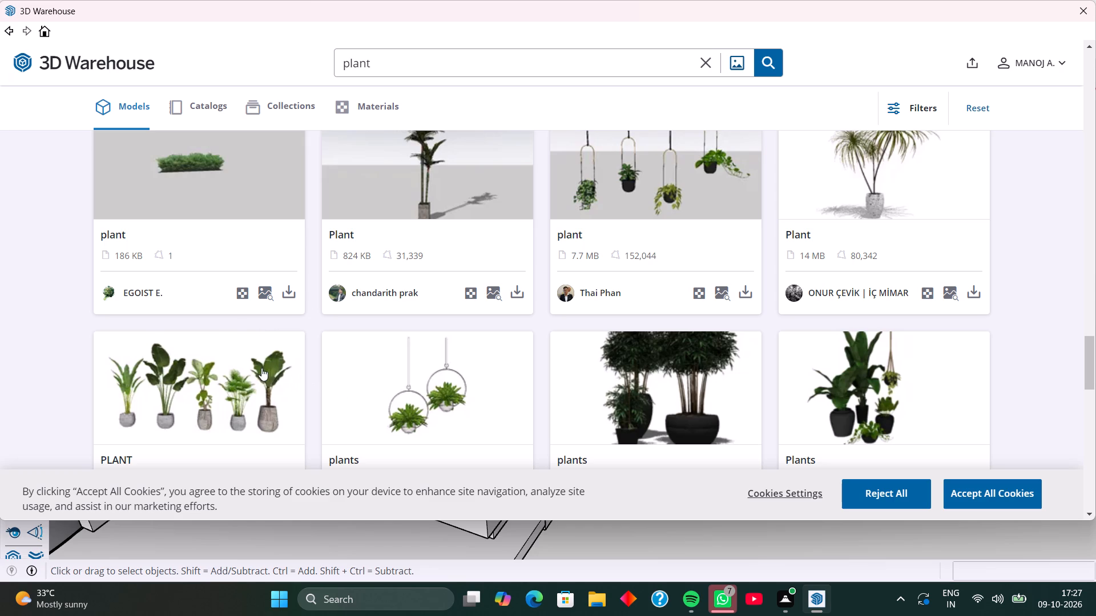
pyautogui.scroll(-5, 263, 365)
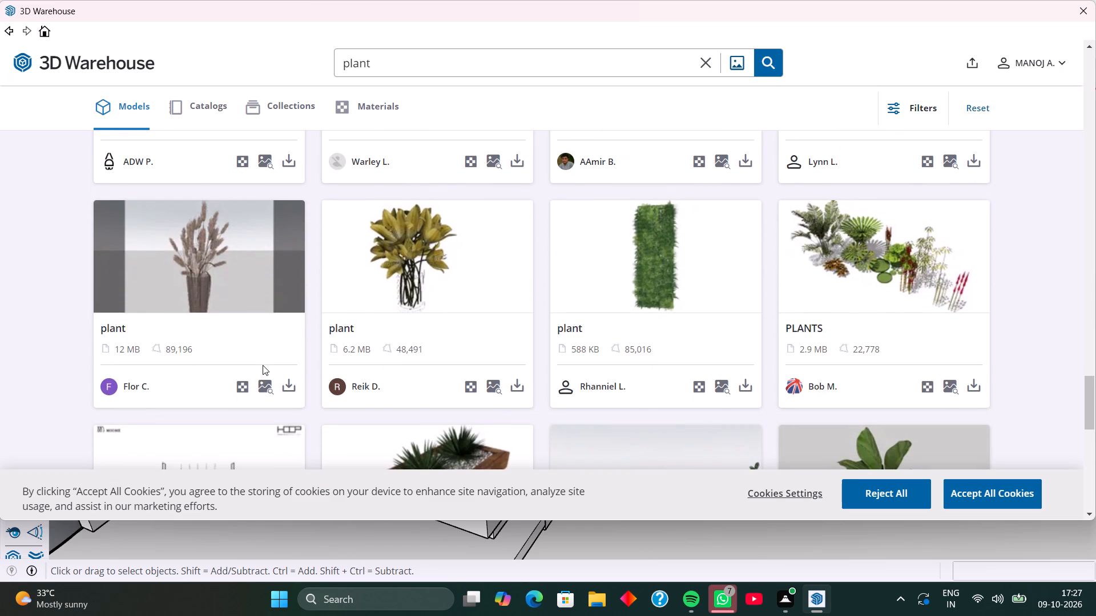
pyautogui.scroll(-3, 240, 349)
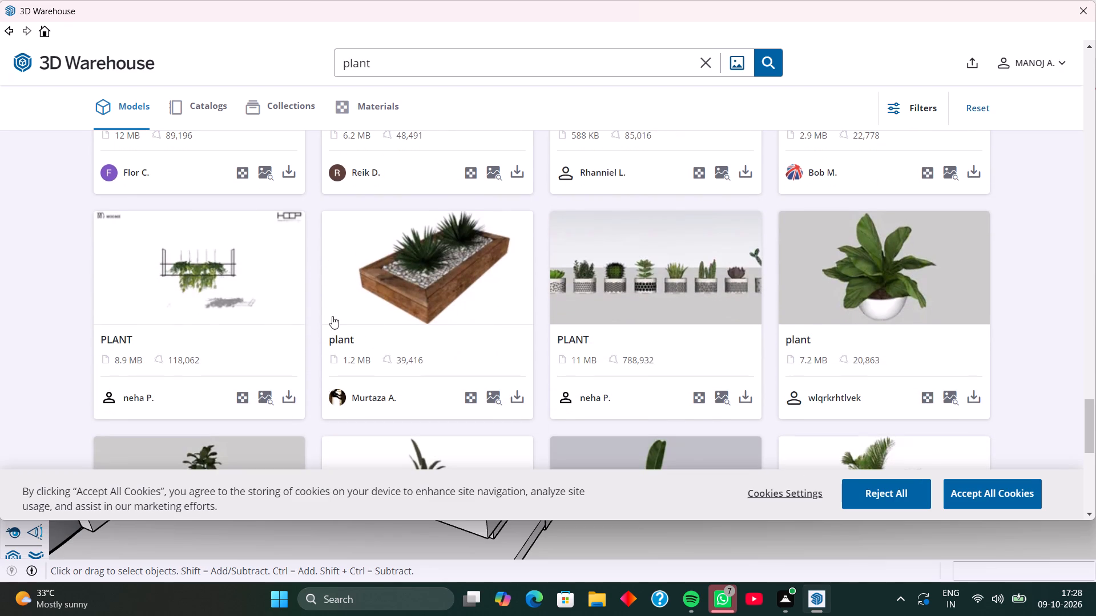
pyautogui.scroll(-1, 332, 316)
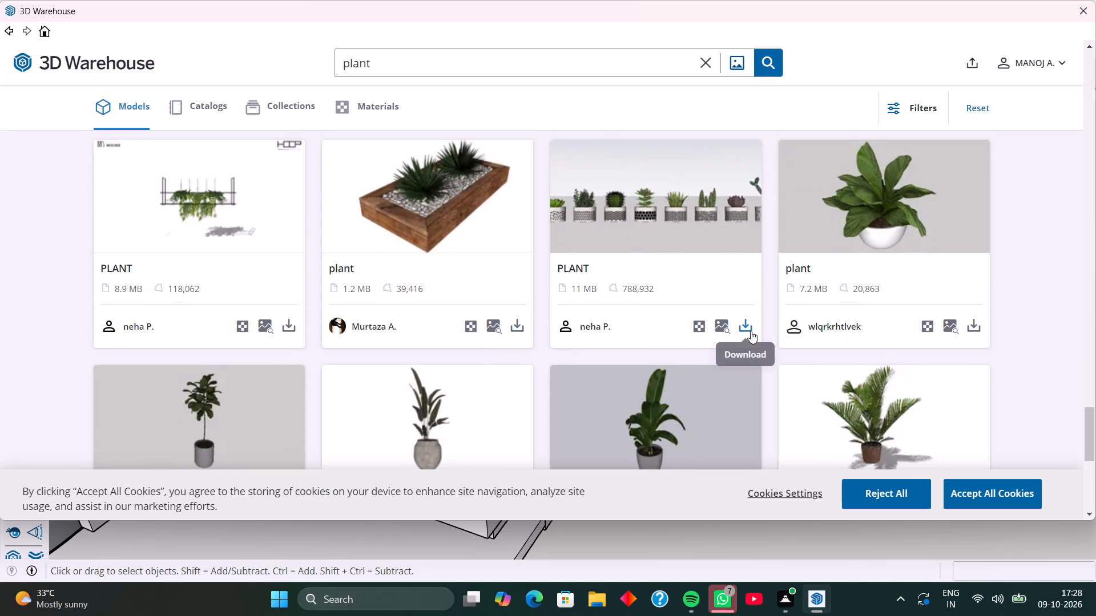
pyautogui.click(751, 331)
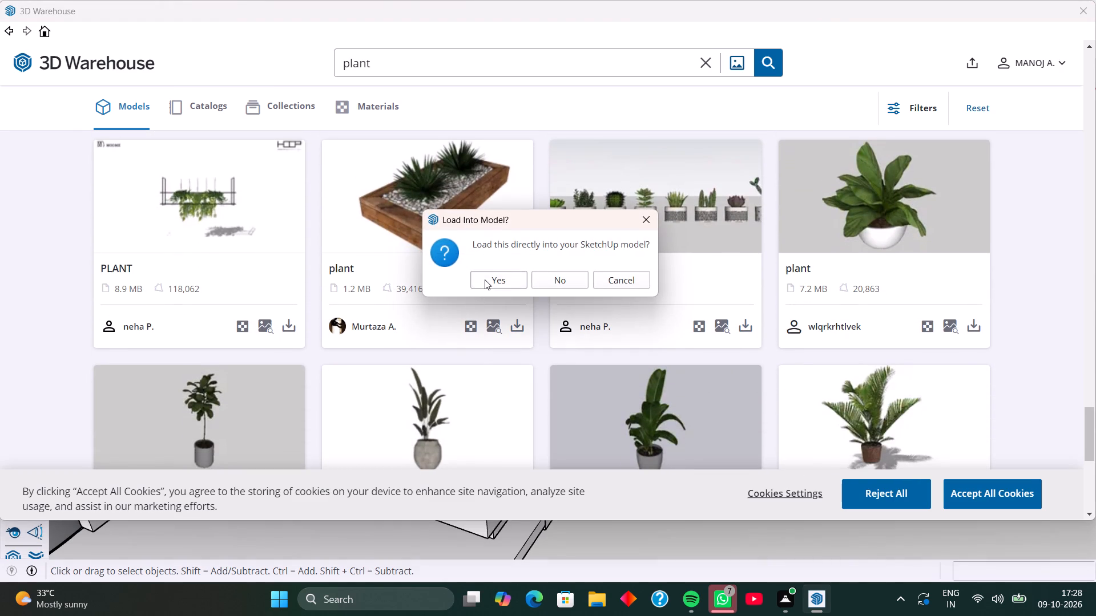
pyautogui.click(485, 279)
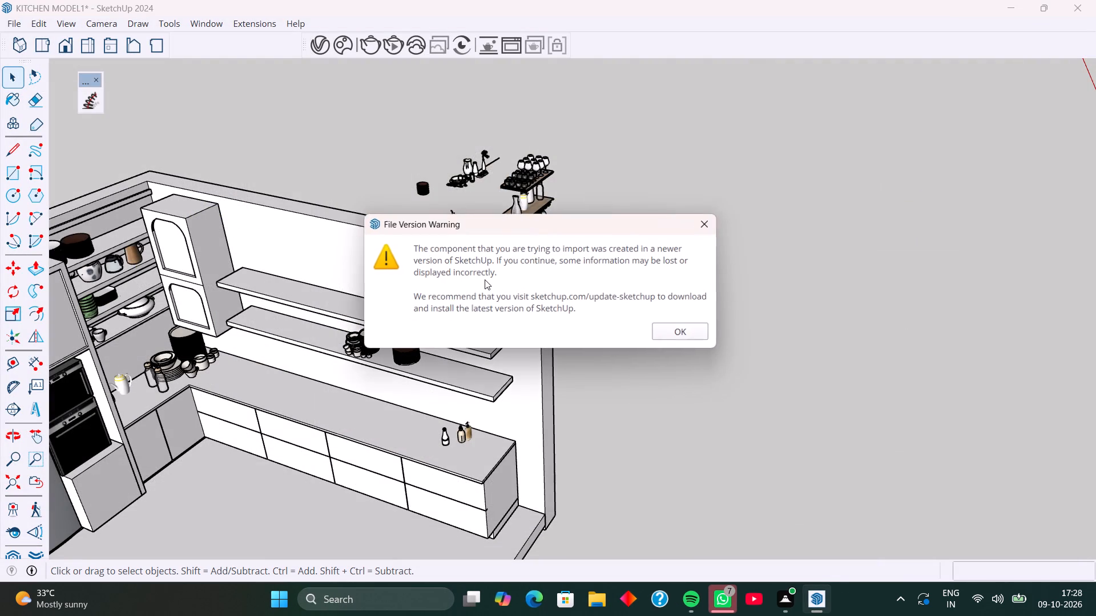
pyautogui.click(685, 331)
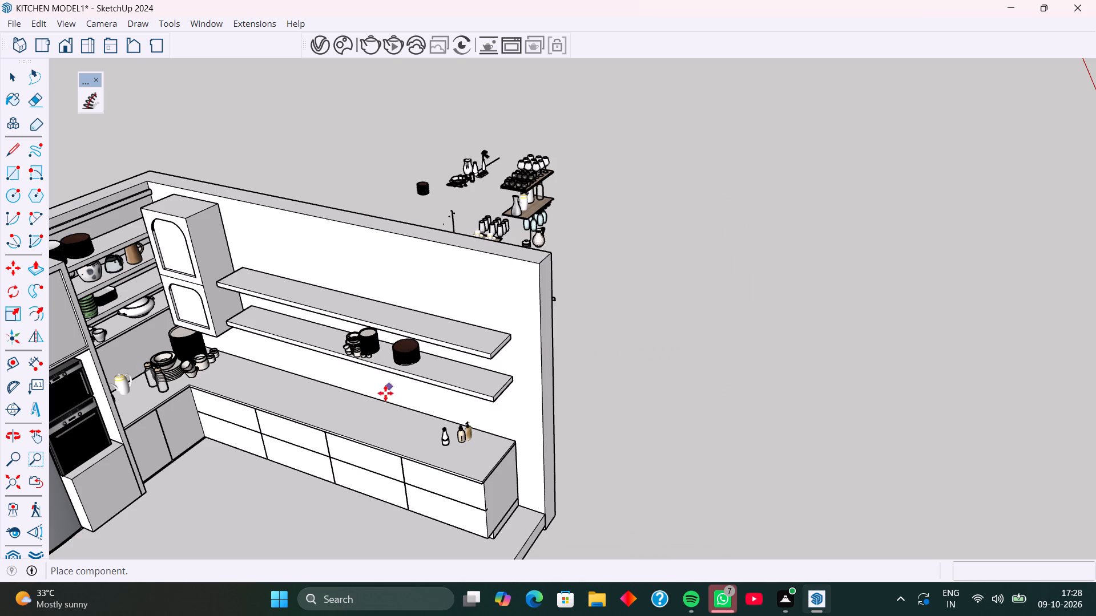
pyautogui.click(658, 475)
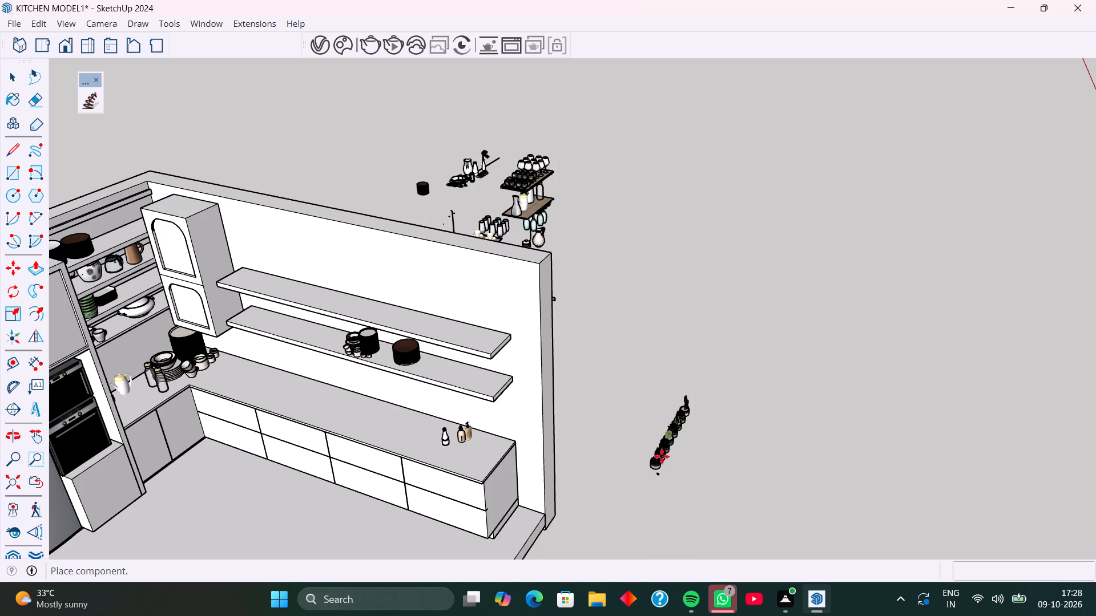
# Explode the imported row of potted plants into separate objects.
pyautogui.scroll(-1, 662, 448)
pyautogui.moveTo(671, 472); pyautogui.dragTo(523, 443, button='middle')
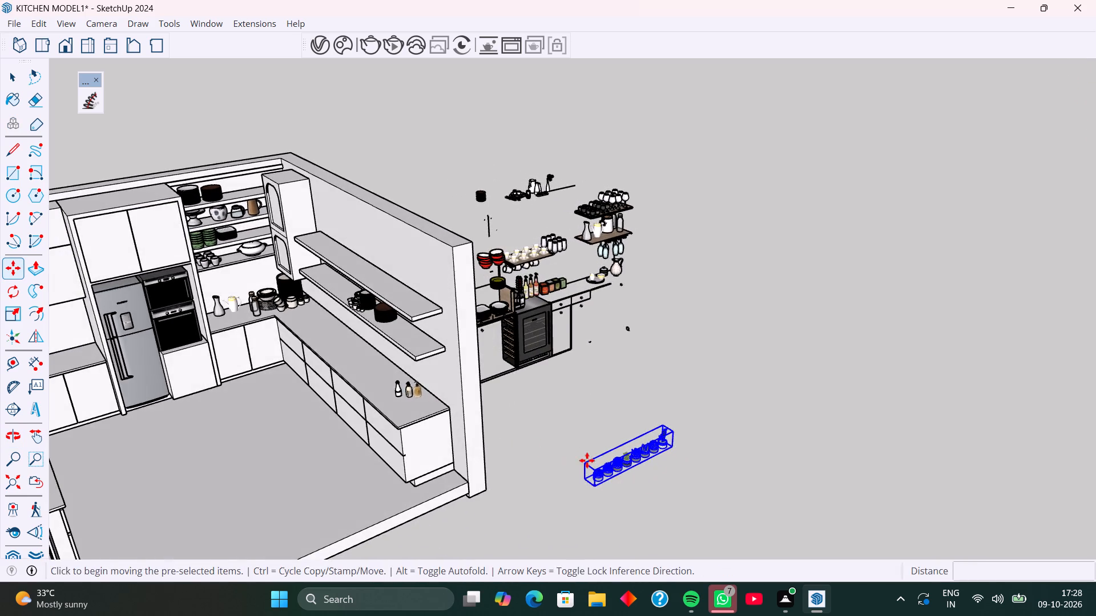
pyautogui.moveTo(591, 459); pyautogui.dragTo(506, 442, button='middle')
pyautogui.rightClick(557, 468)
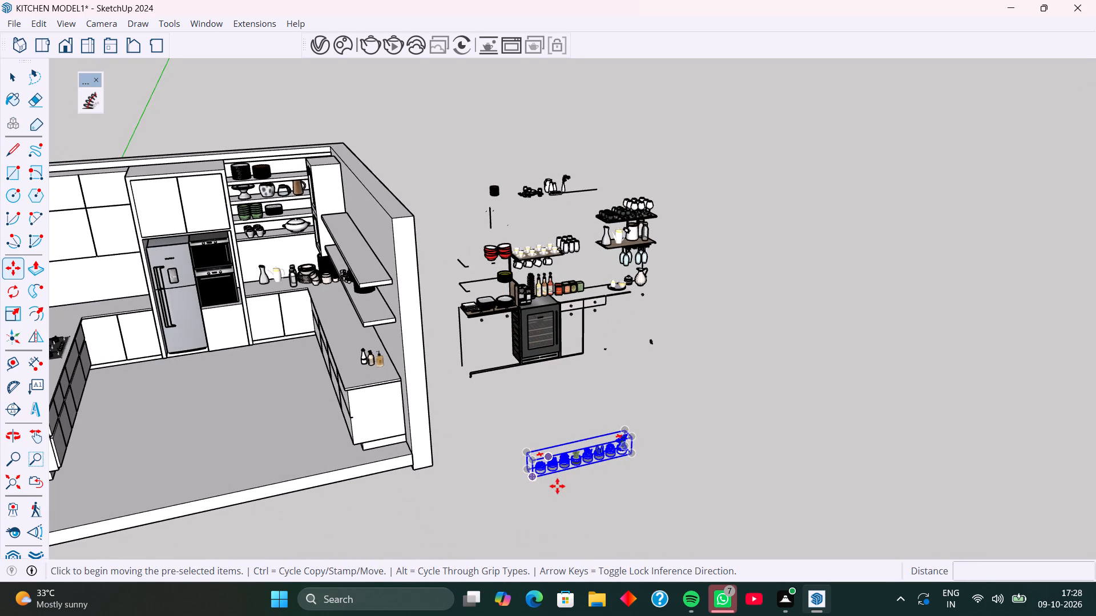
pyautogui.rightClick(568, 457)
pyautogui.moveTo(643, 456); pyautogui.dragTo(591, 456, button='middle')
pyautogui.scroll(-8, 593, 428)
pyautogui.scroll(4, 567, 447)
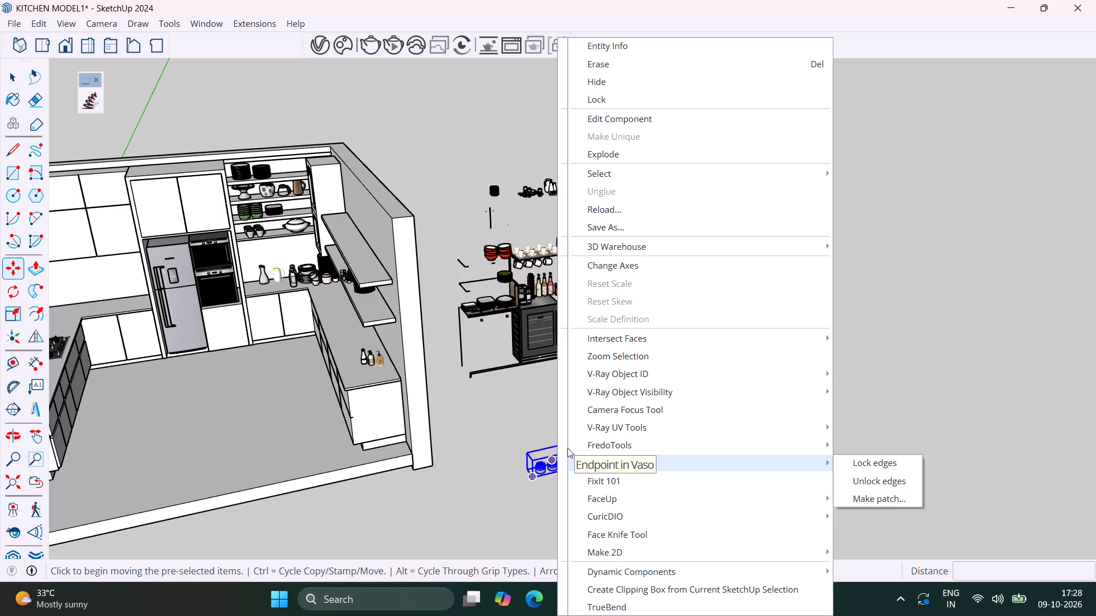
pyautogui.click(625, 160)
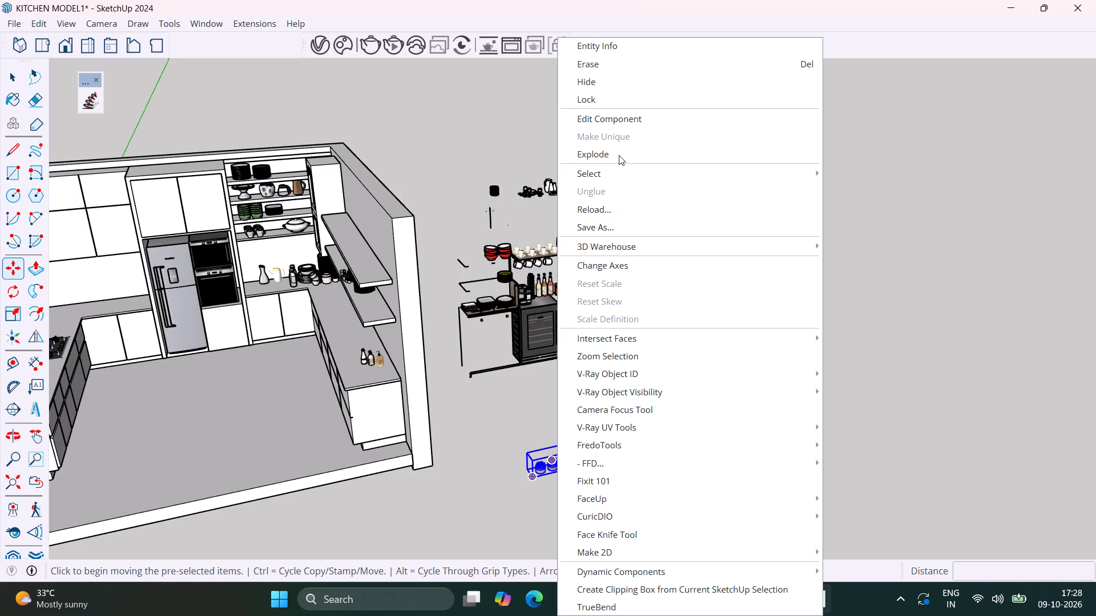
pyautogui.click(619, 151)
pyautogui.click(456, 525)
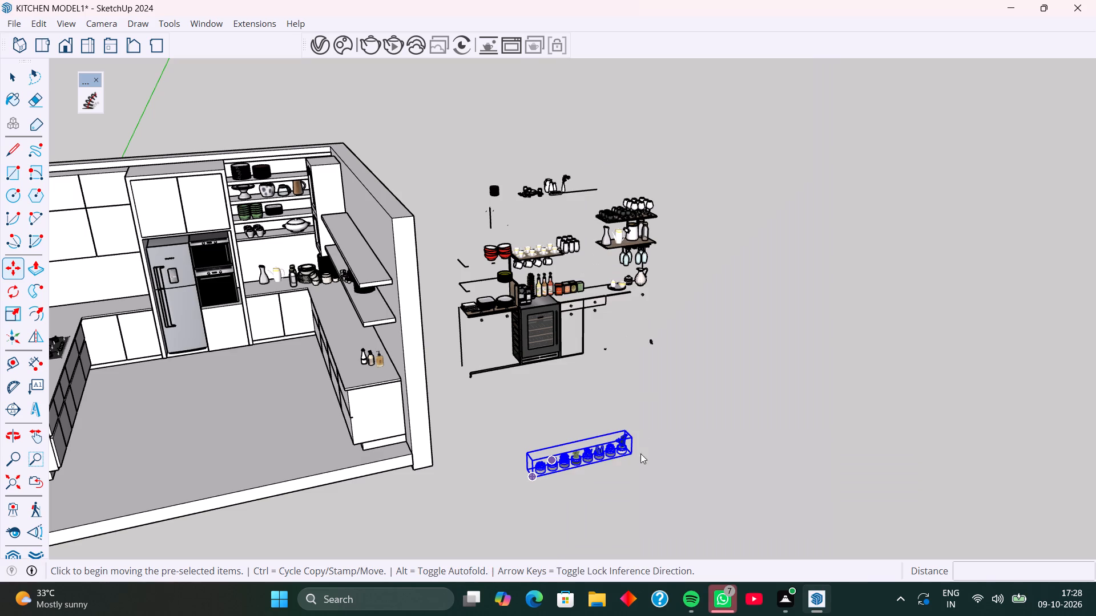
pyautogui.click(655, 465)
pyautogui.press('space')
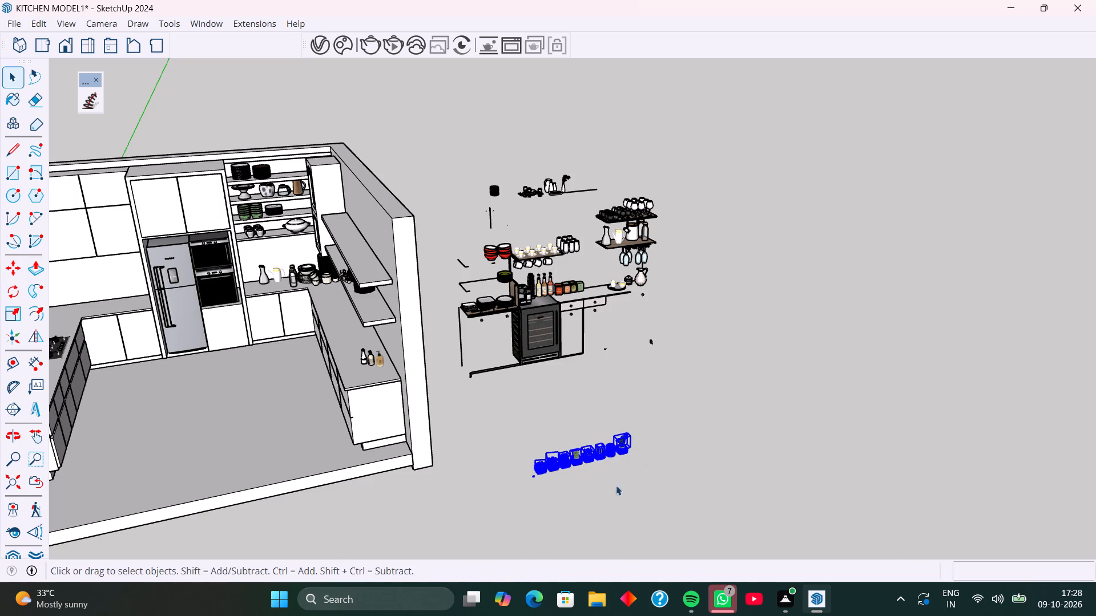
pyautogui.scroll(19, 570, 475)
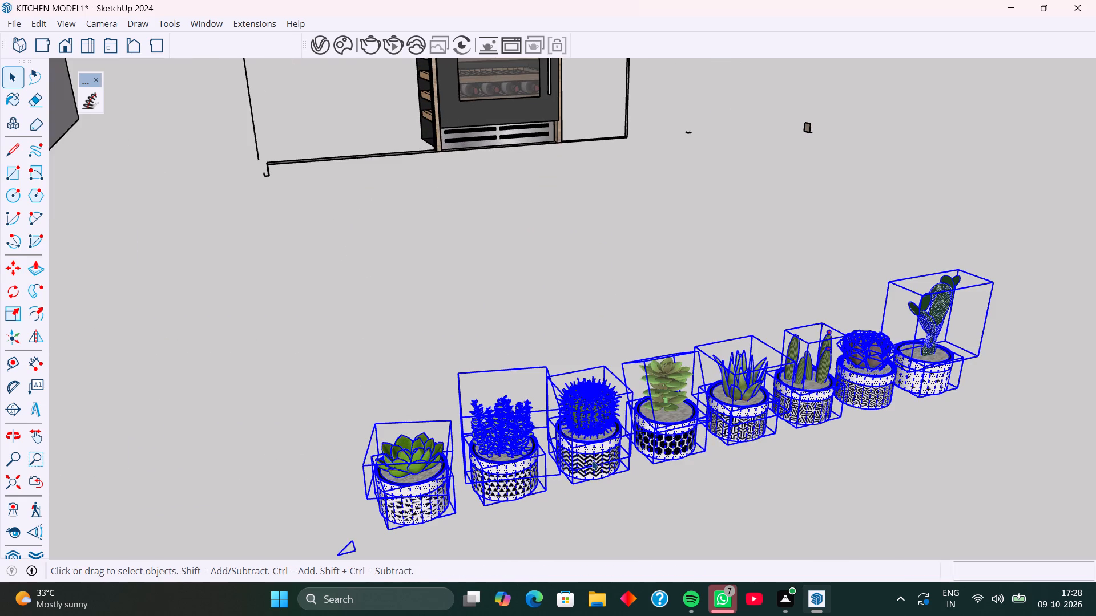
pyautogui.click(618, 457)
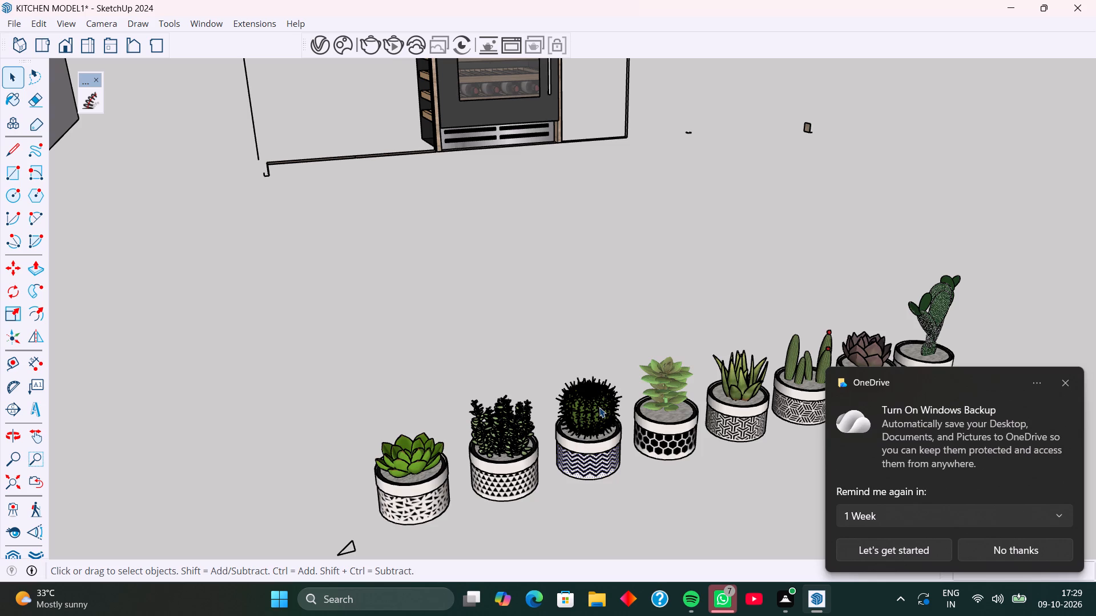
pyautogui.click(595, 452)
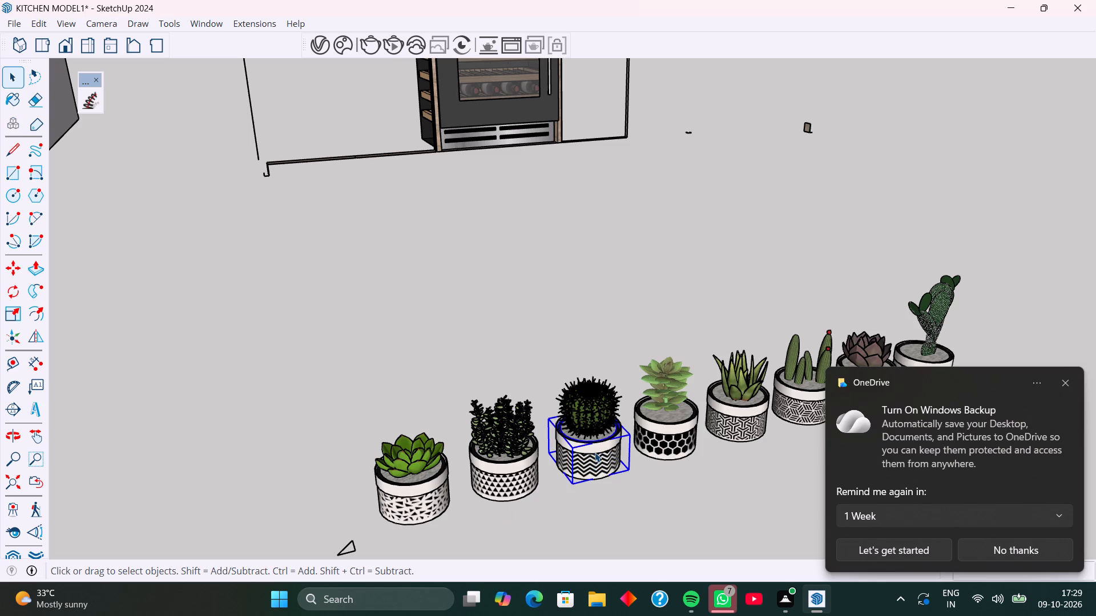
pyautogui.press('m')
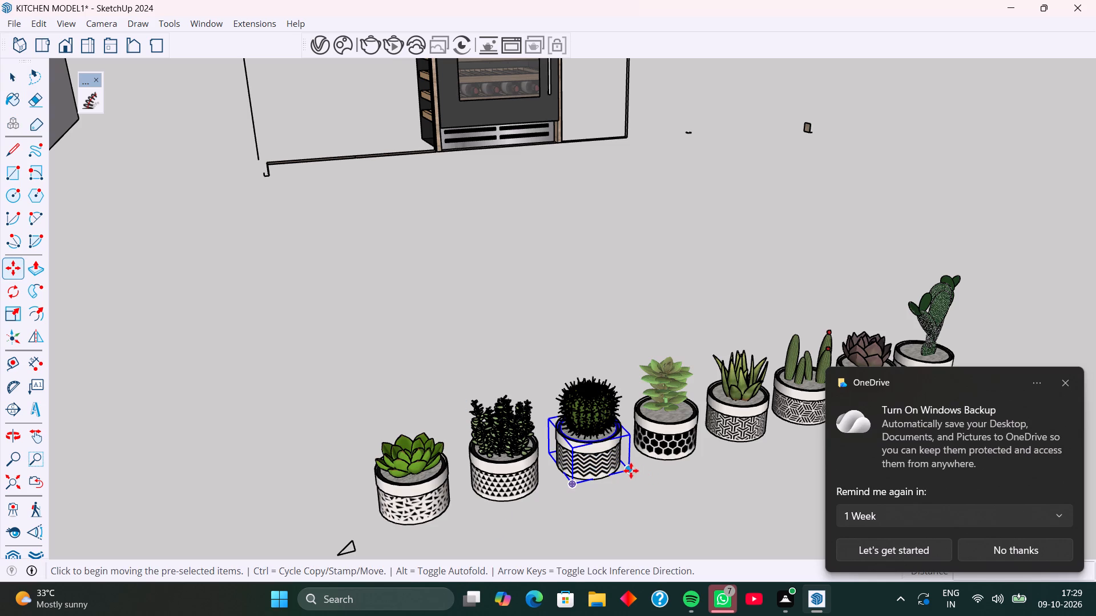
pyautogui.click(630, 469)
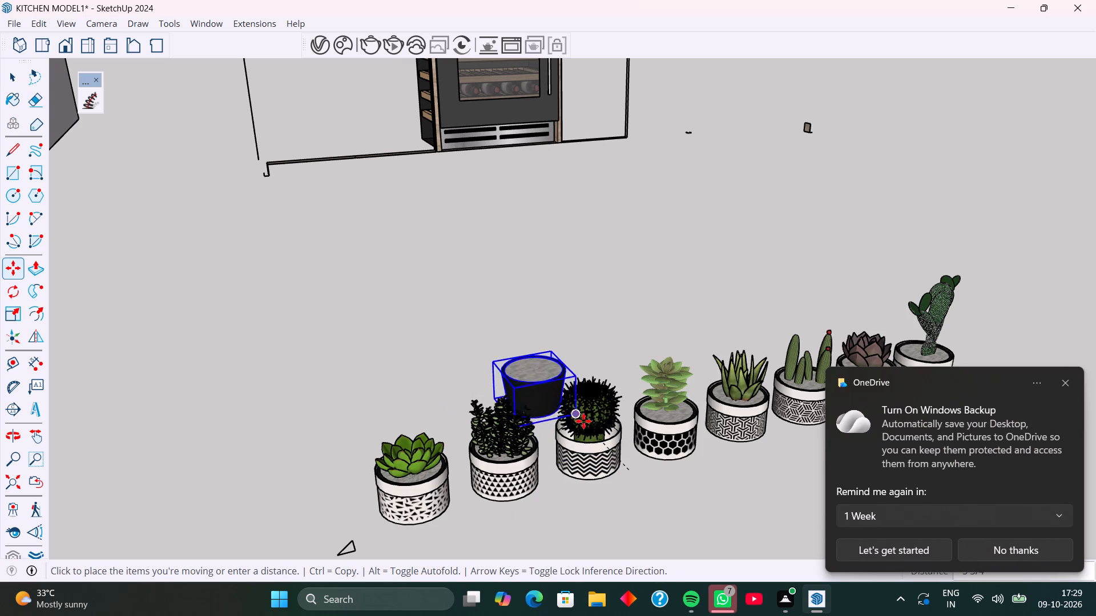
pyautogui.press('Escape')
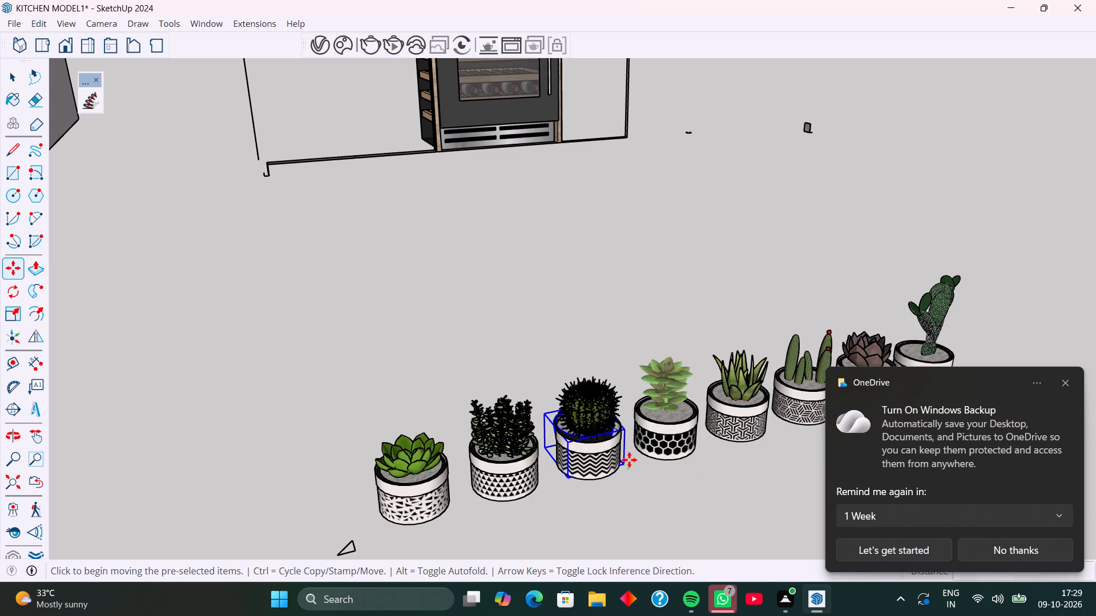
# Group the round spiky cactus together with its zigzag-patterned pot.
pyautogui.moveTo(610, 469); pyautogui.dragTo(561, 473, button='middle')
pyautogui.press('space')
pyautogui.moveTo(568, 452); pyautogui.dragTo(558, 495, button='middle')
pyautogui.moveTo(511, 371); pyautogui.dragTo(616, 491)
pyautogui.rightClick(590, 465)
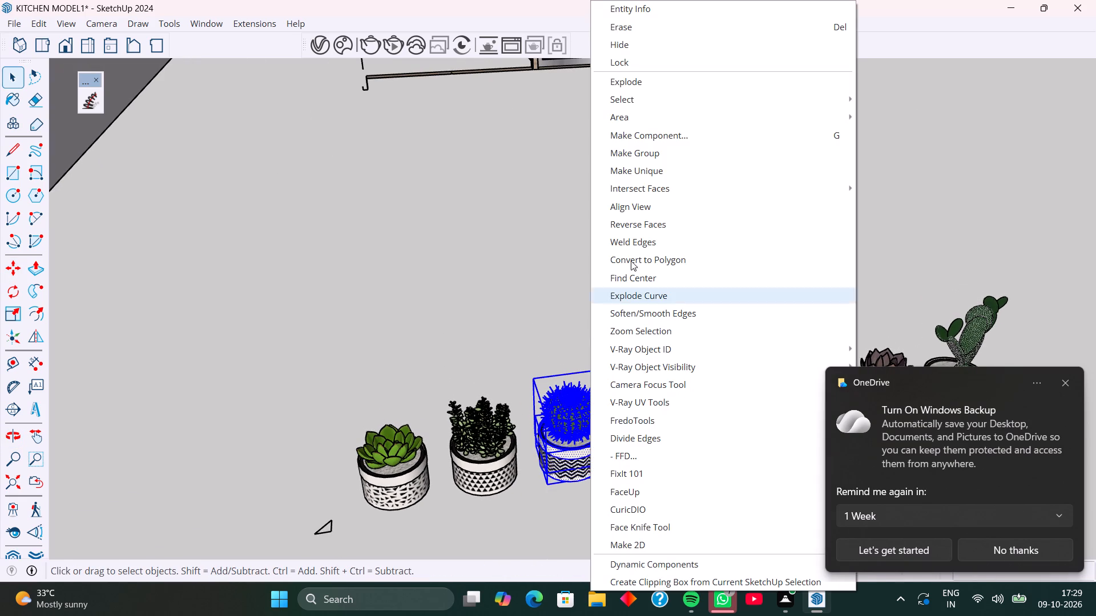
pyautogui.click(631, 155)
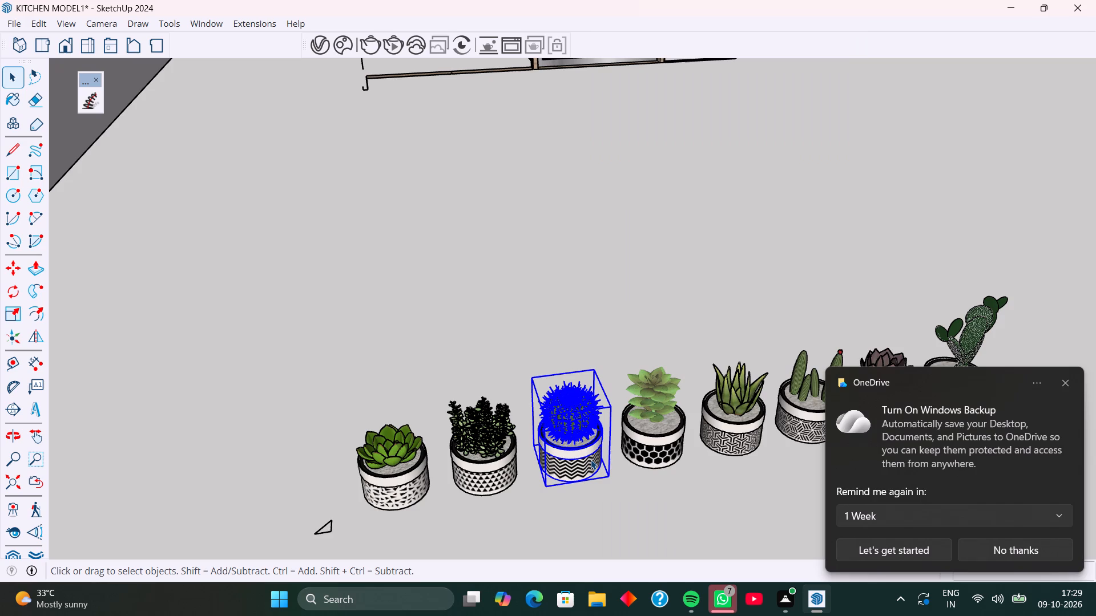
# Move the grouped cactus pot from the imported row onto the upper long wall shelf, close to the wall around mid-length.
pyautogui.press('m')
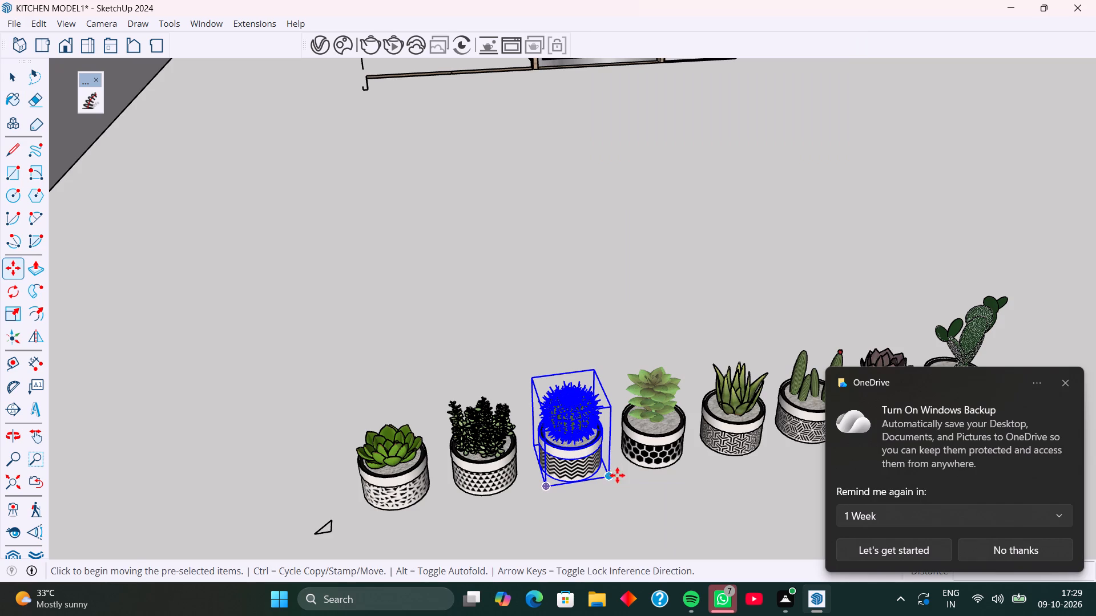
pyautogui.click(610, 475)
pyautogui.scroll(-11, 450, 368)
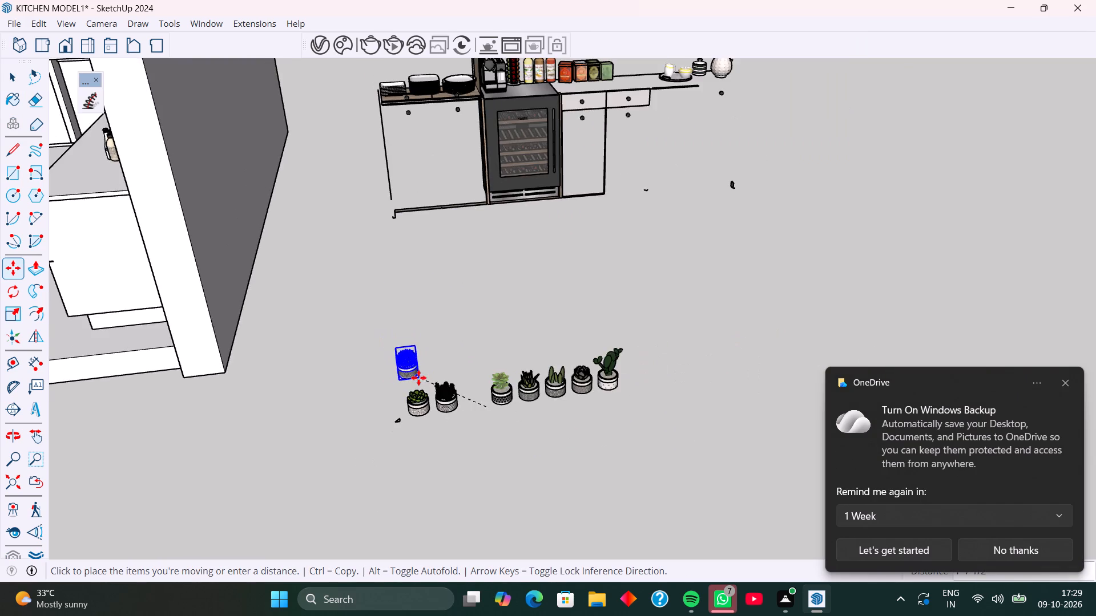
pyautogui.scroll(-3, 403, 374)
pyautogui.moveTo(339, 347); pyautogui.dragTo(599, 395, button='middle')
pyautogui.moveTo(426, 322); pyautogui.dragTo(525, 339, button='middle')
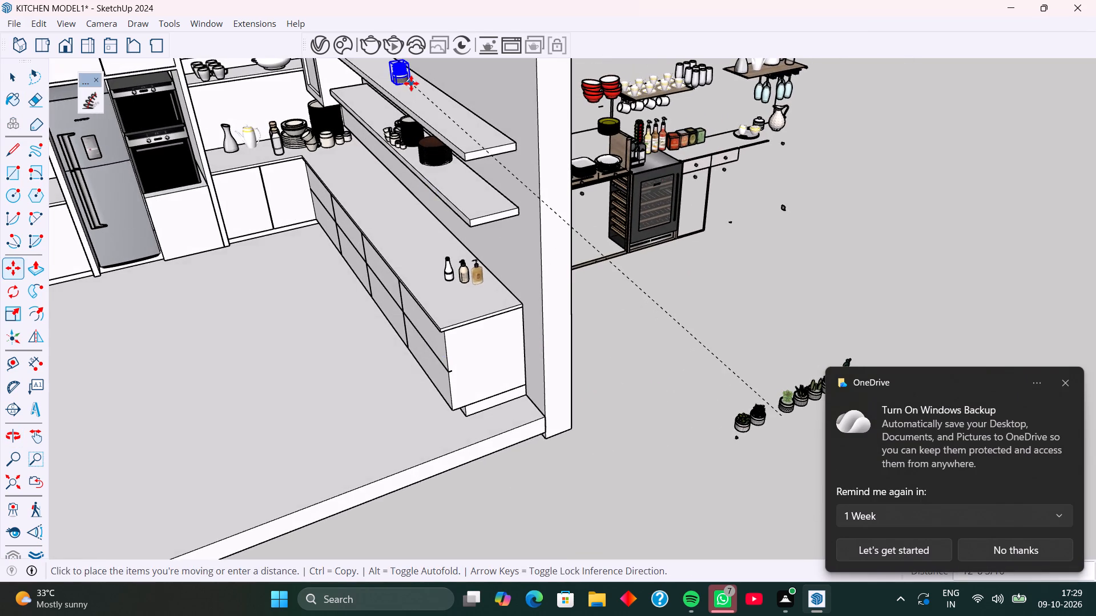
pyautogui.keyDown('shift'); pyautogui.moveTo(411, 83); pyautogui.dragTo(413, 222, button='middle'); pyautogui.keyUp('shift')
pyautogui.scroll(7, 377, 213)
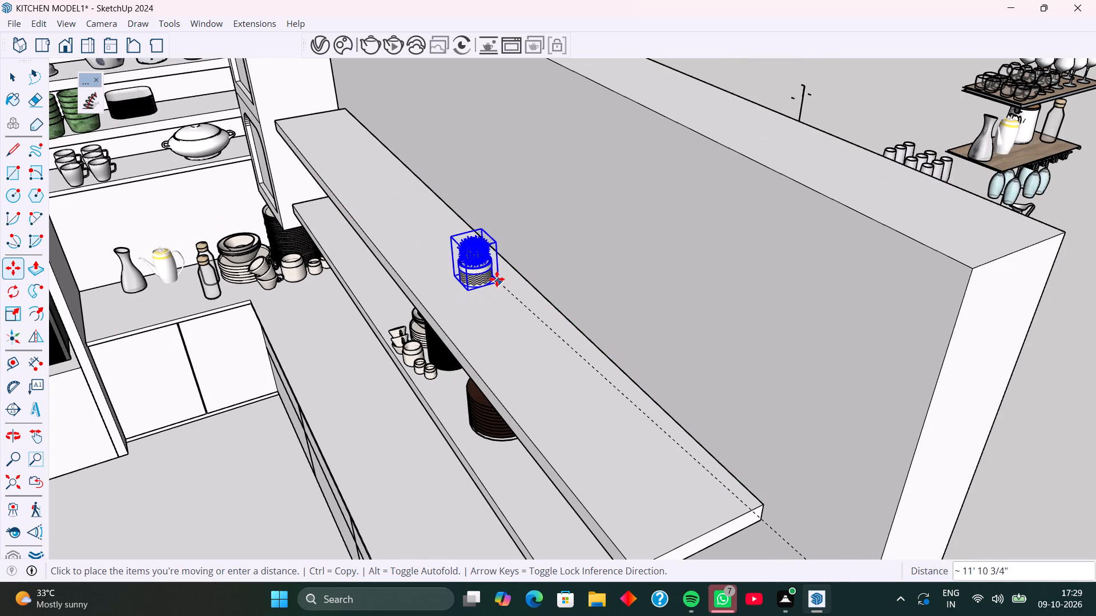
pyautogui.click(490, 269)
pyautogui.press('space')
pyautogui.scroll(-4, 340, 283)
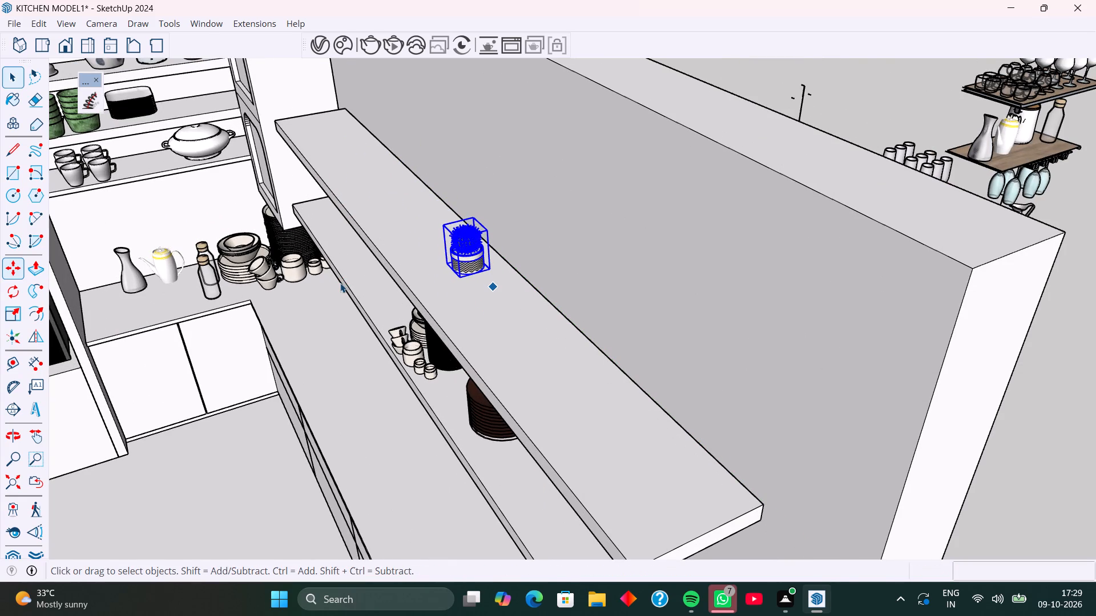
pyautogui.scroll(-5, 245, 241)
pyautogui.click(583, 472)
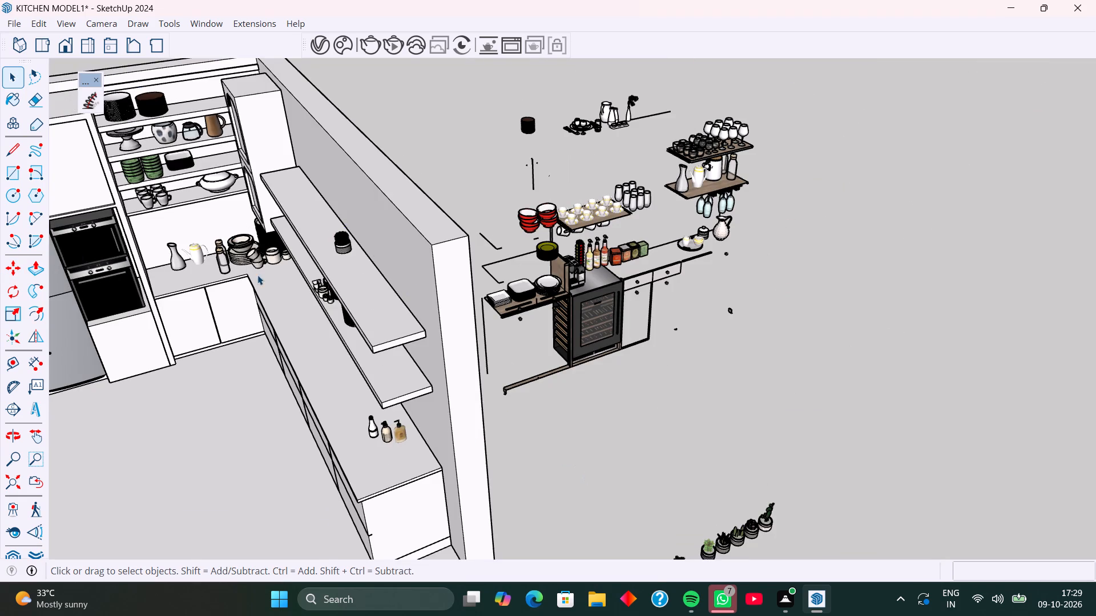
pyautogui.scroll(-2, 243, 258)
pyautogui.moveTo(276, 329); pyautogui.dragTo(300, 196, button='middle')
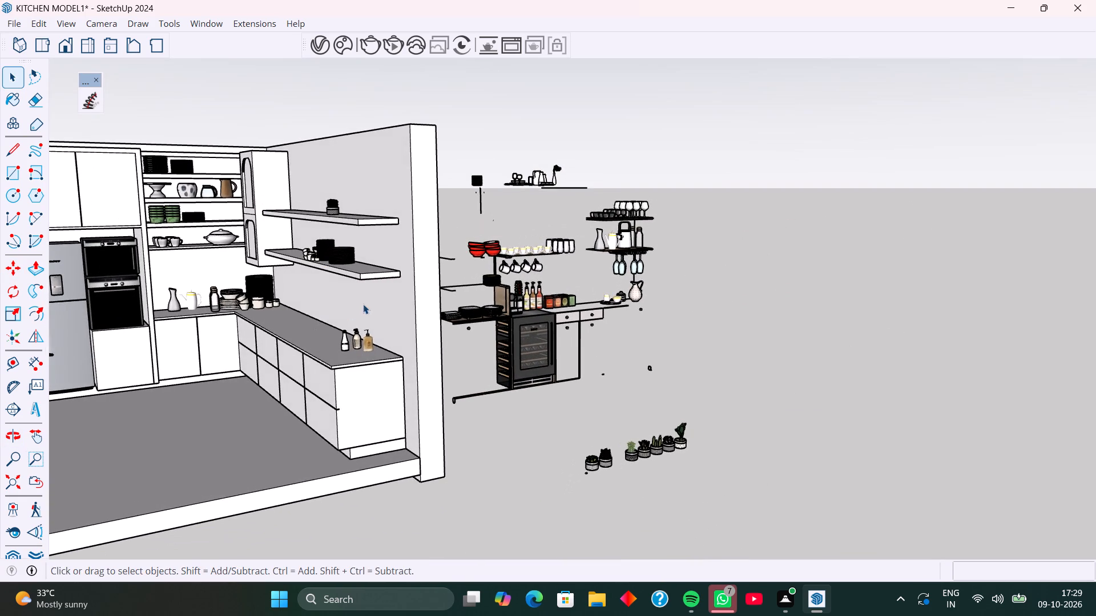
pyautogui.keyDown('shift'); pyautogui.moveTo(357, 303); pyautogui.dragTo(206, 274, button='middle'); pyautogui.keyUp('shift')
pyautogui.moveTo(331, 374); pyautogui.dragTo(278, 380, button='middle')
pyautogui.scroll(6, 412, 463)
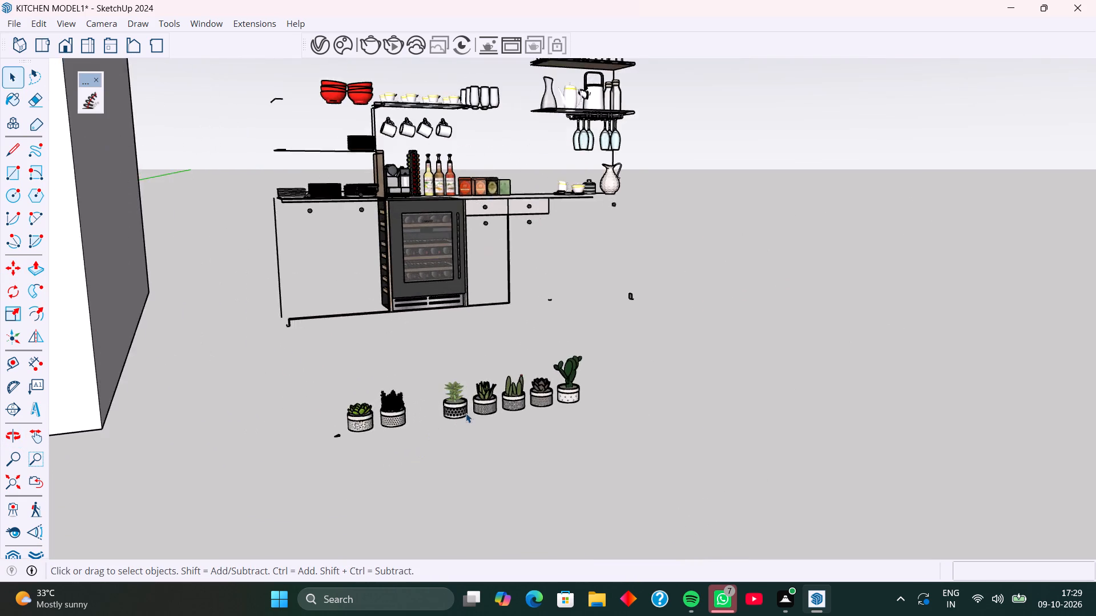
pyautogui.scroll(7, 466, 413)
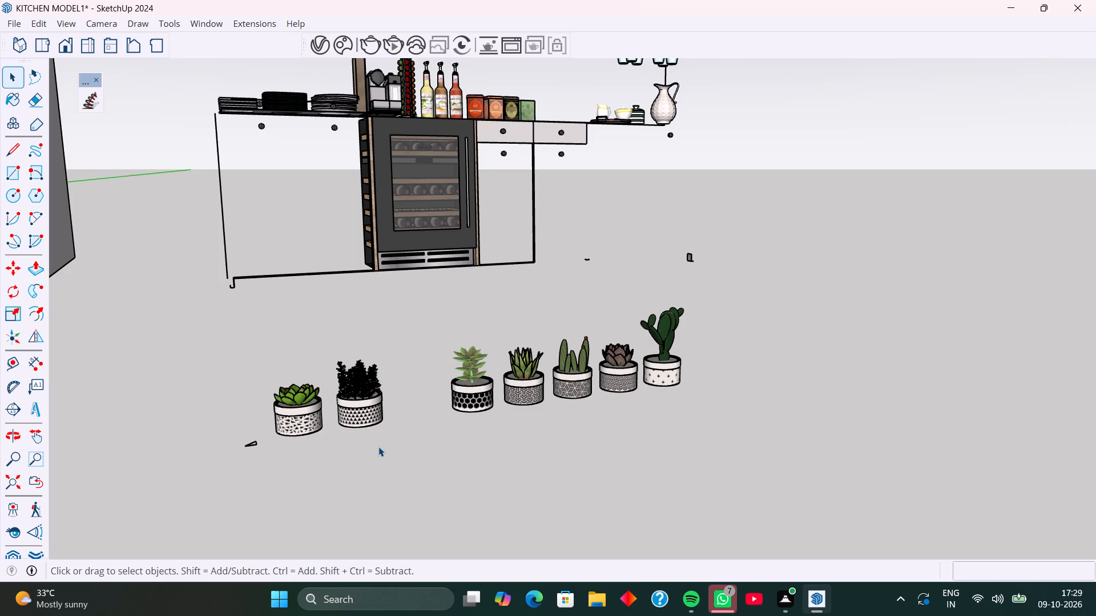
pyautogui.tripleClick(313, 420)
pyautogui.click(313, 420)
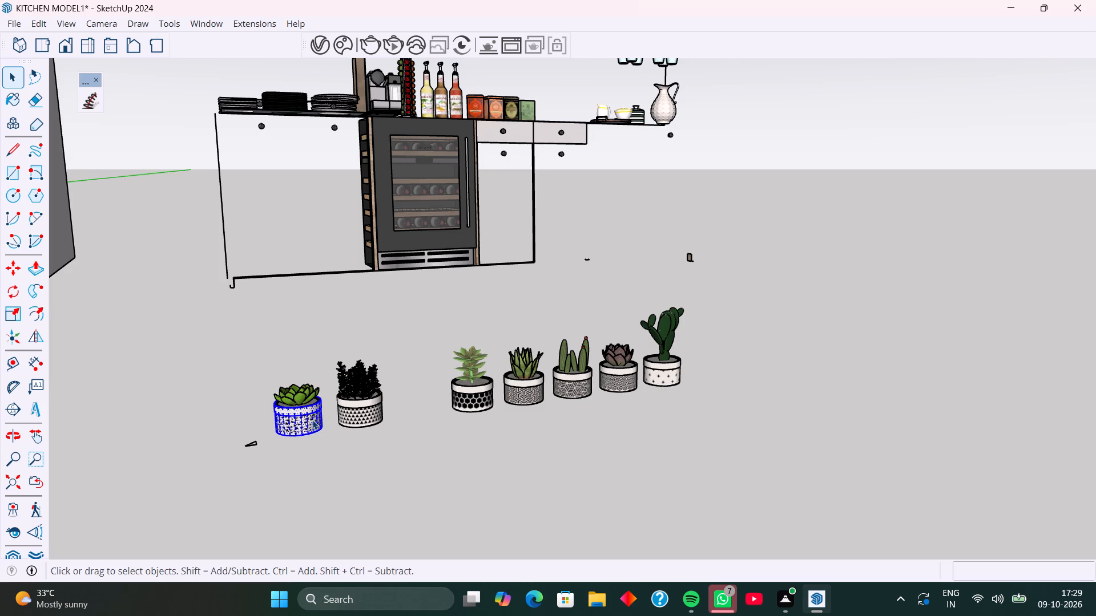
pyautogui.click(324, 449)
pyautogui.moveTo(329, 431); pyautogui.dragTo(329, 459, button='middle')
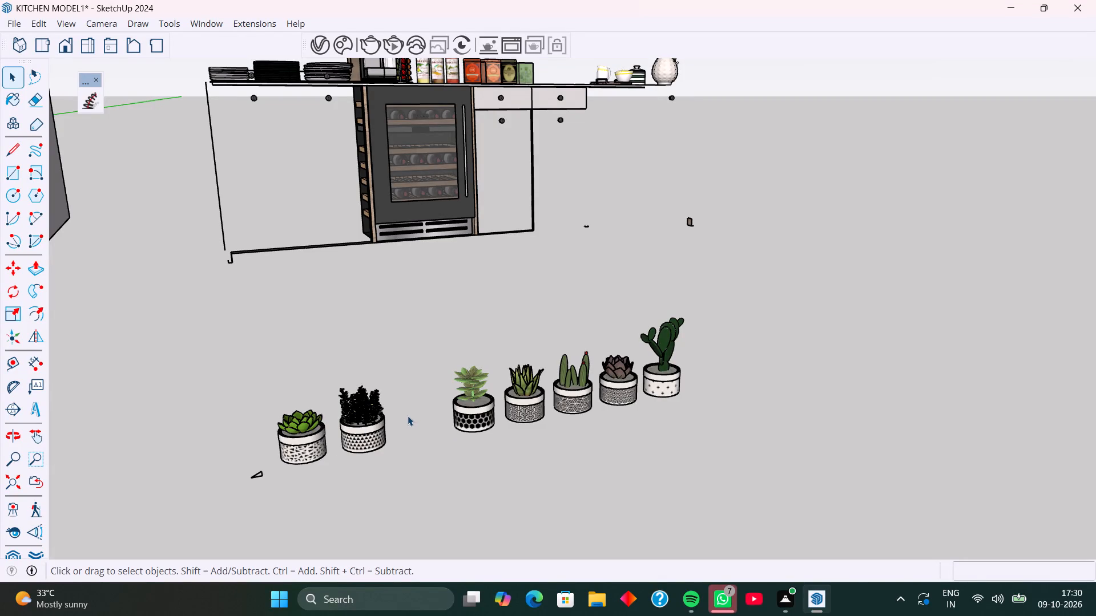
# Open 3D Warehouse and browse the "plant" models, loading more results, for another set of potted plants.
pyautogui.click(219, 23)
pyautogui.click(258, 132)
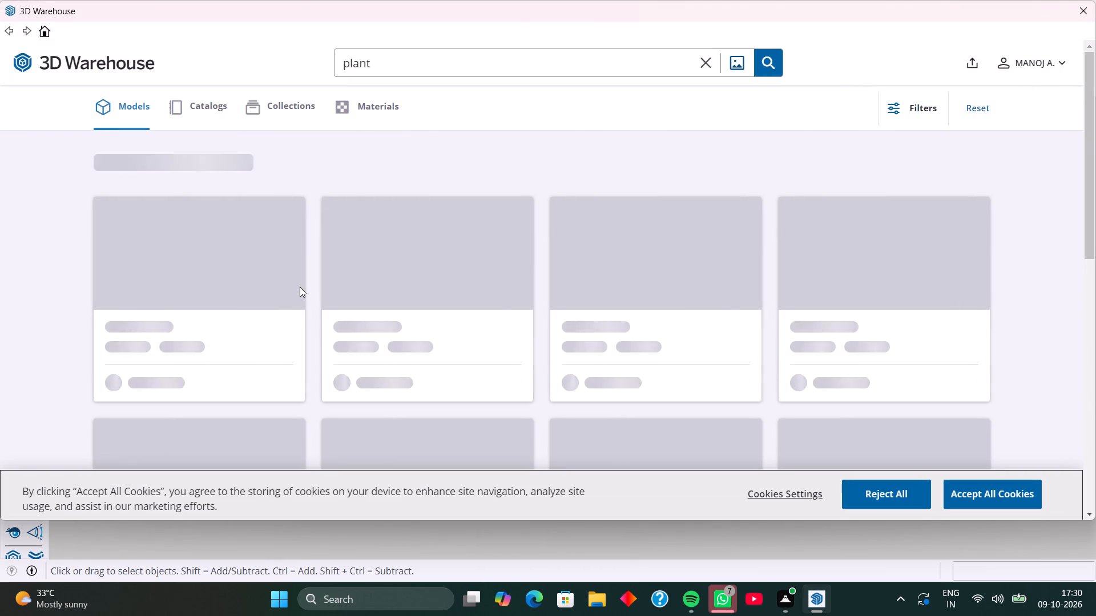
pyautogui.scroll(-3, 385, 273)
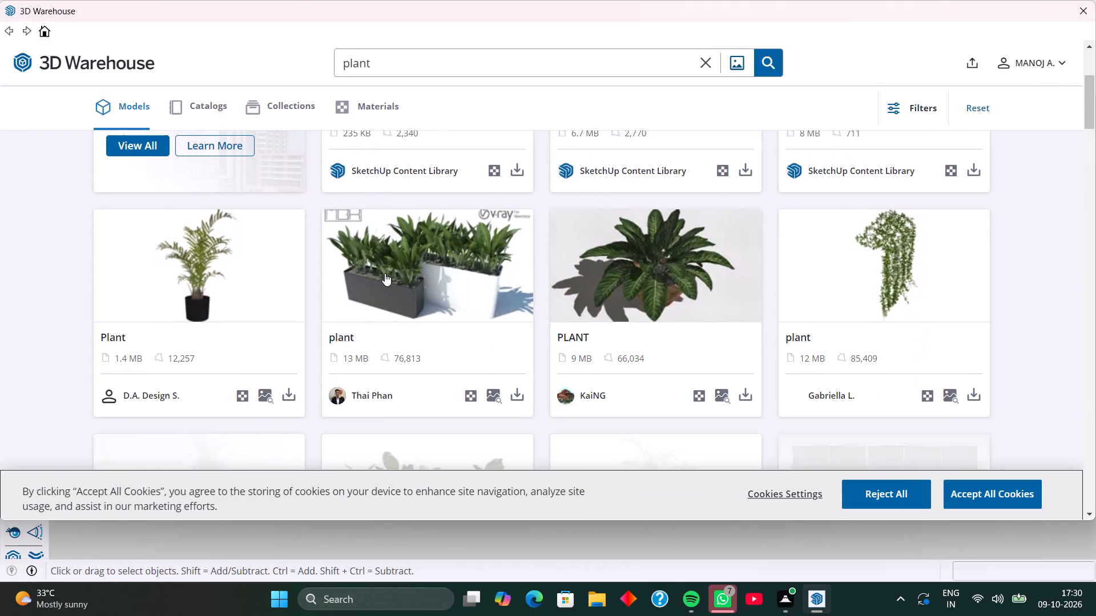
pyautogui.scroll(-2, 376, 285)
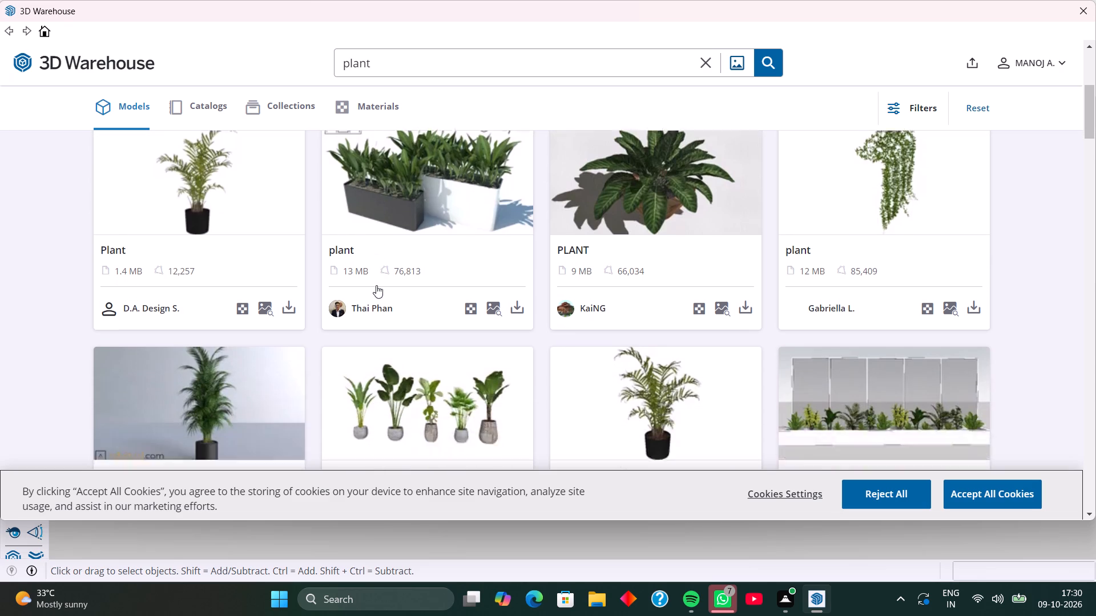
pyautogui.scroll(-1, 374, 291)
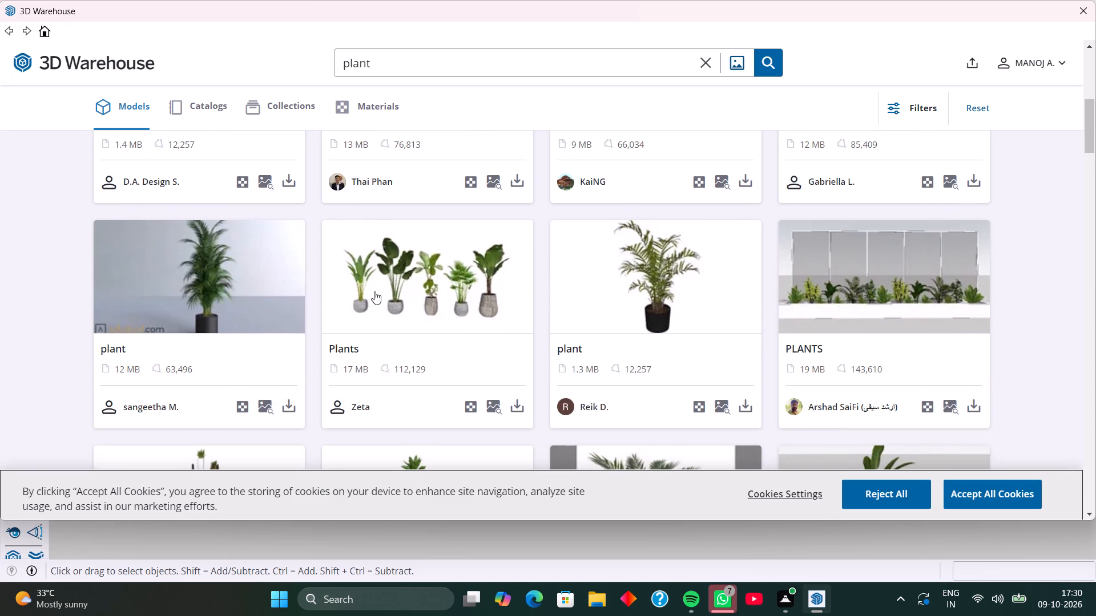
pyautogui.scroll(-3, 374, 291)
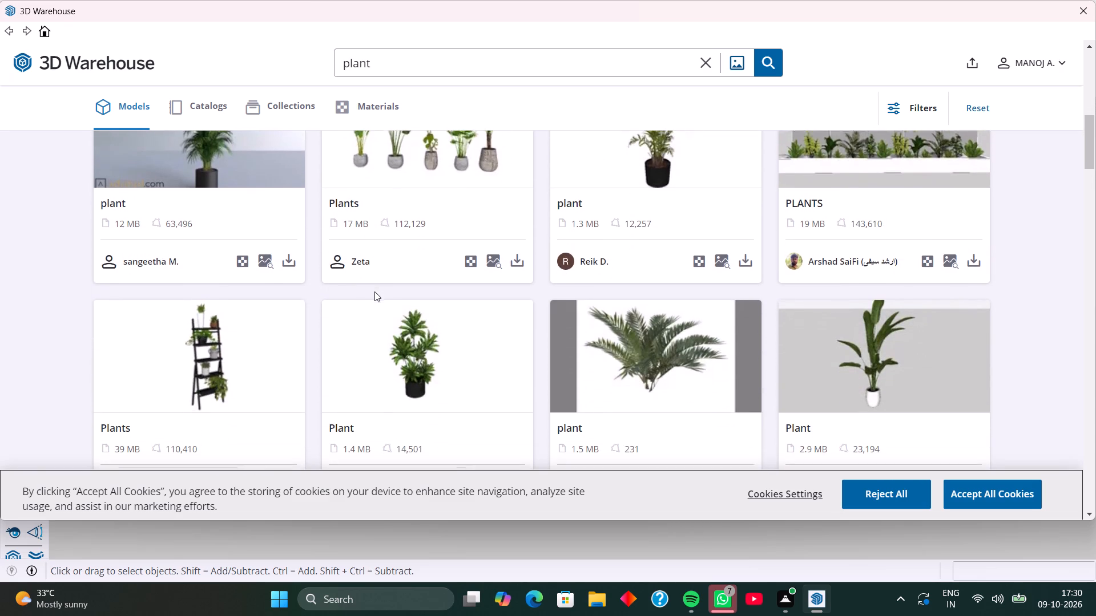
pyautogui.scroll(-3, 374, 291)
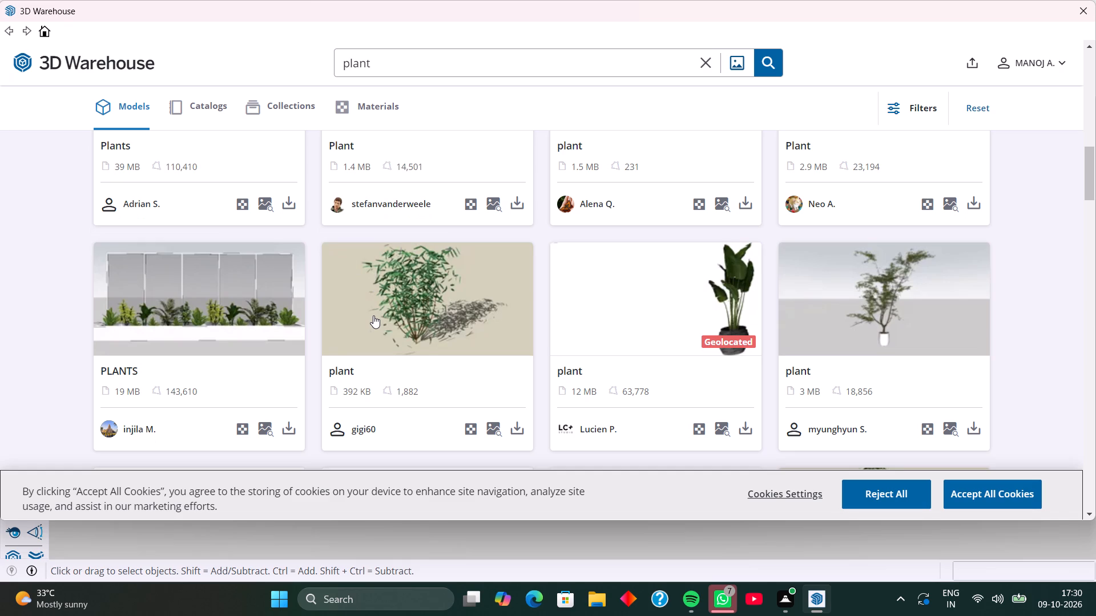
pyautogui.scroll(-5, 373, 304)
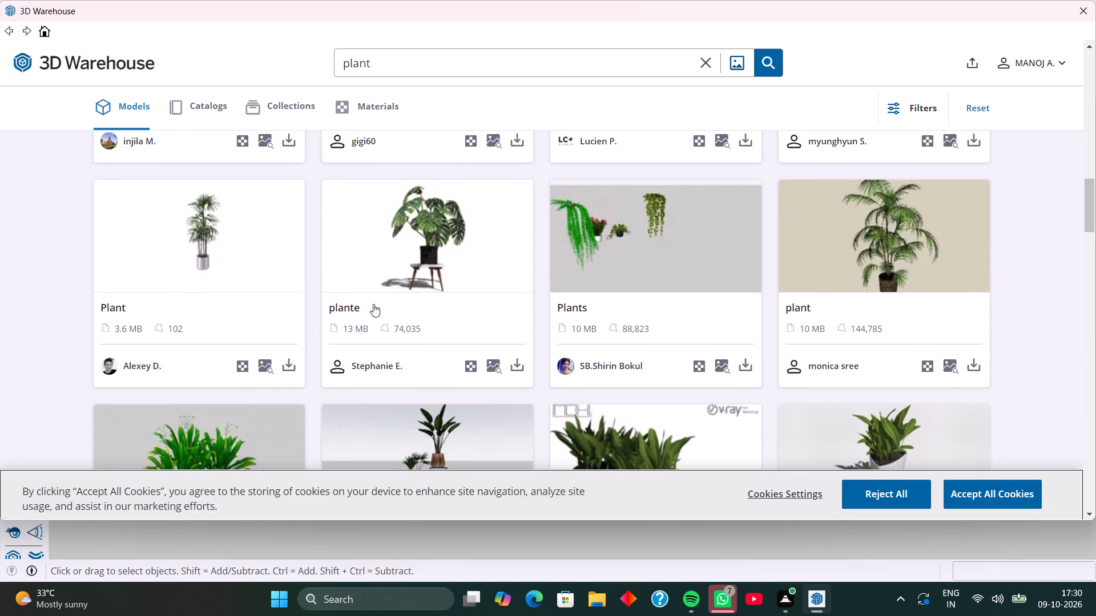
pyautogui.scroll(-5, 373, 304)
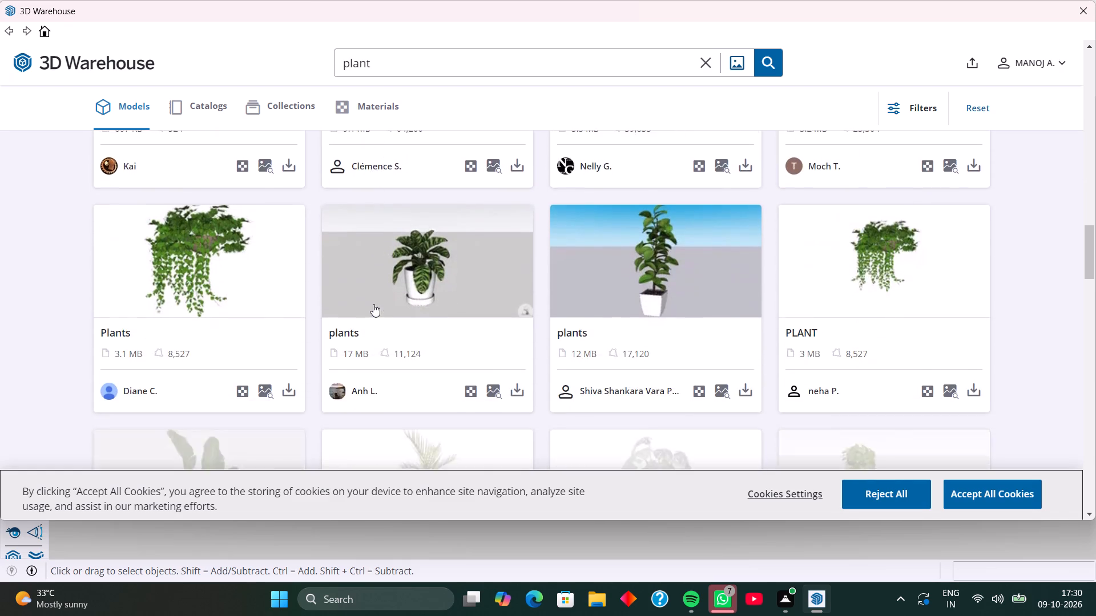
pyautogui.scroll(-5, 373, 304)
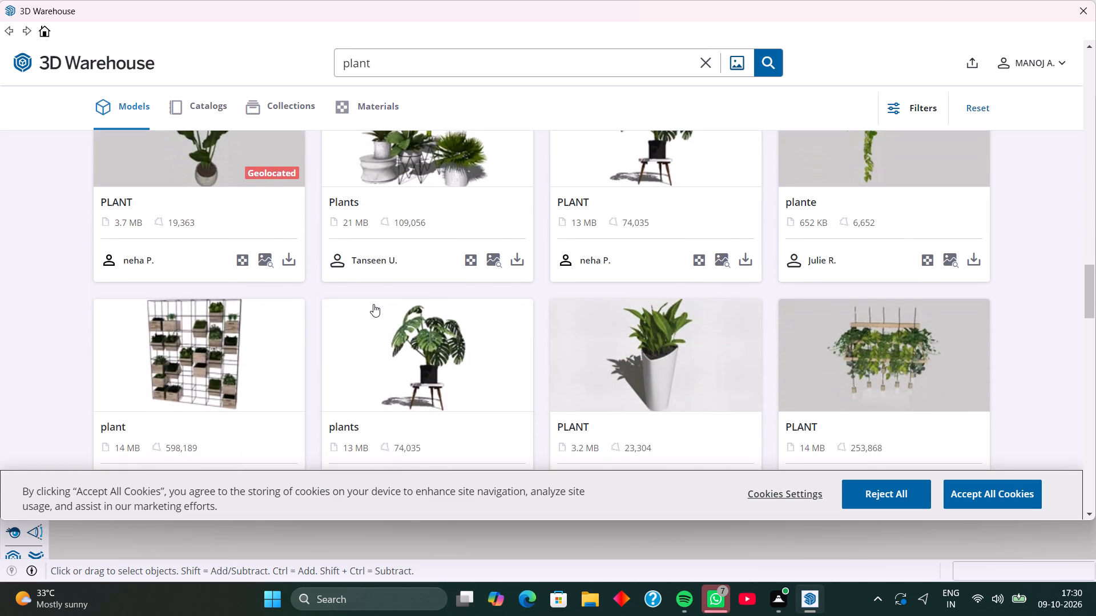
pyautogui.scroll(-1, 373, 304)
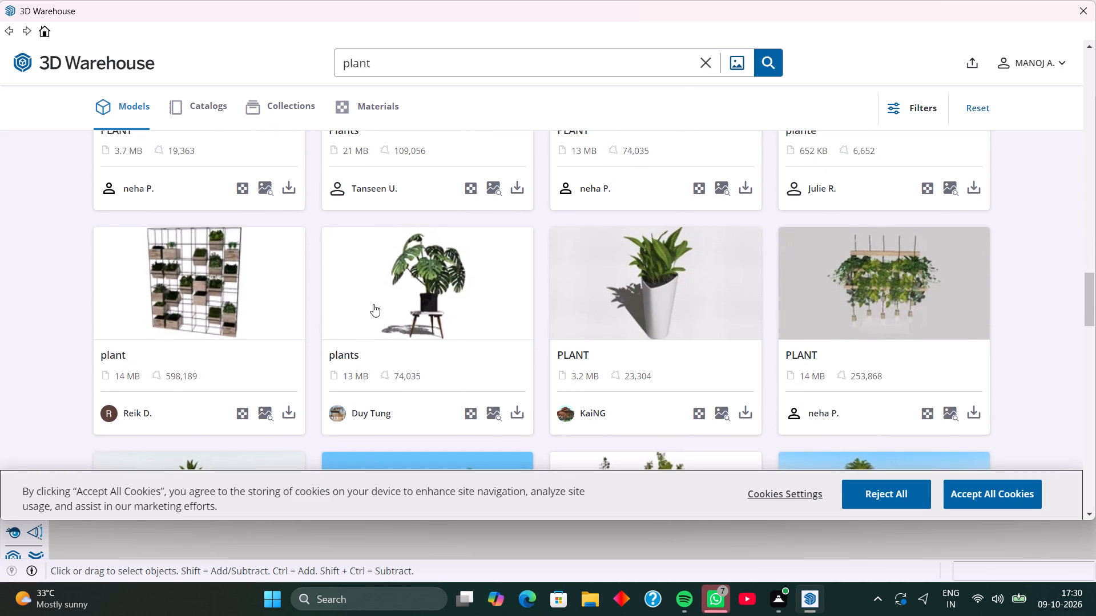
pyautogui.scroll(-3, 373, 304)
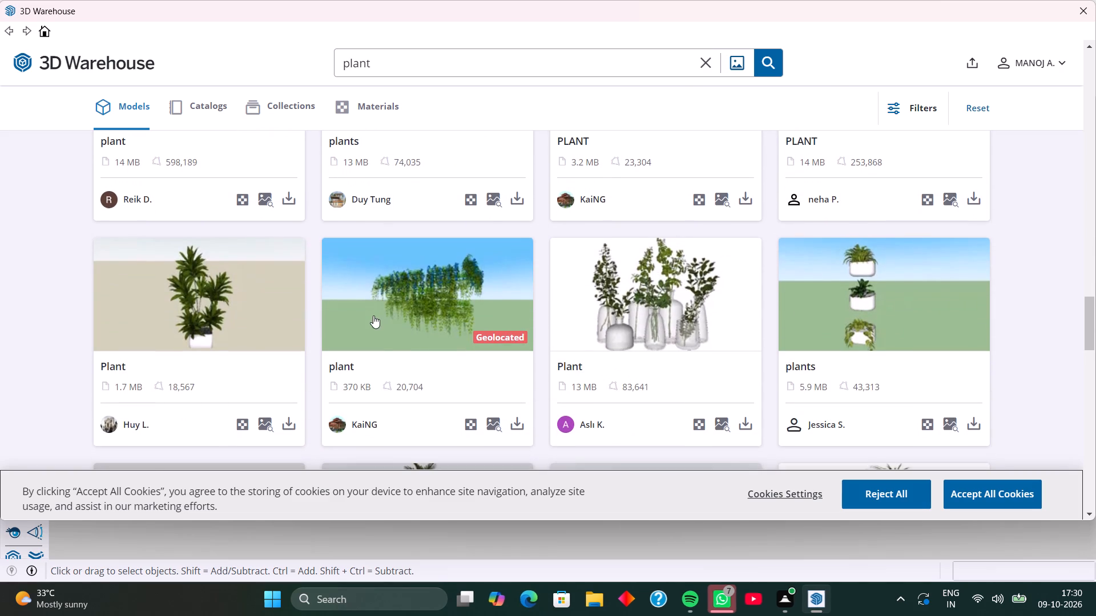
pyautogui.scroll(-3, 373, 315)
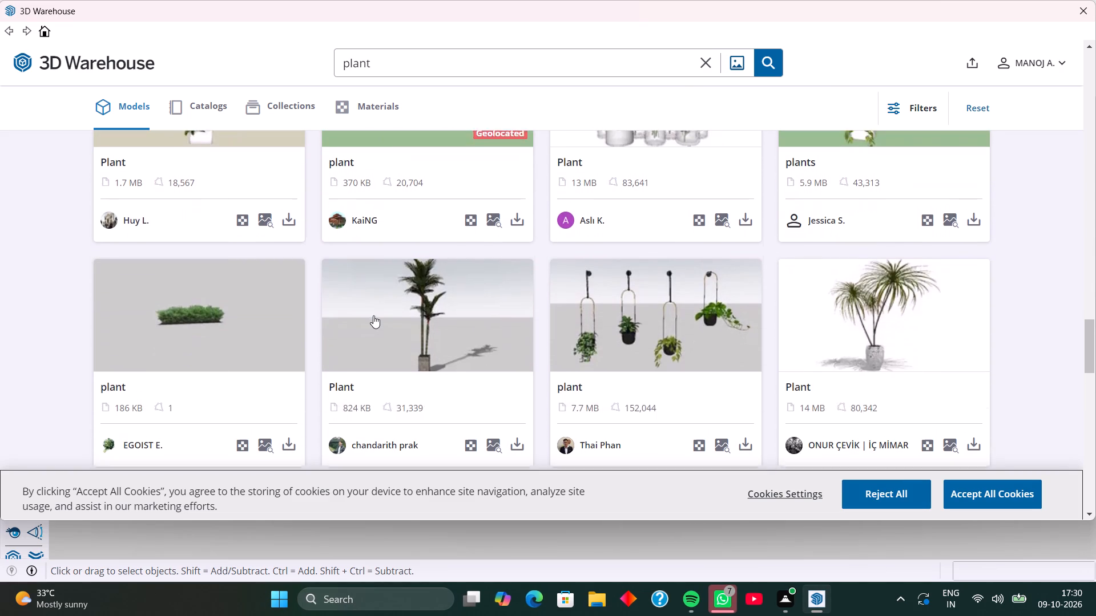
pyautogui.scroll(-2, 373, 315)
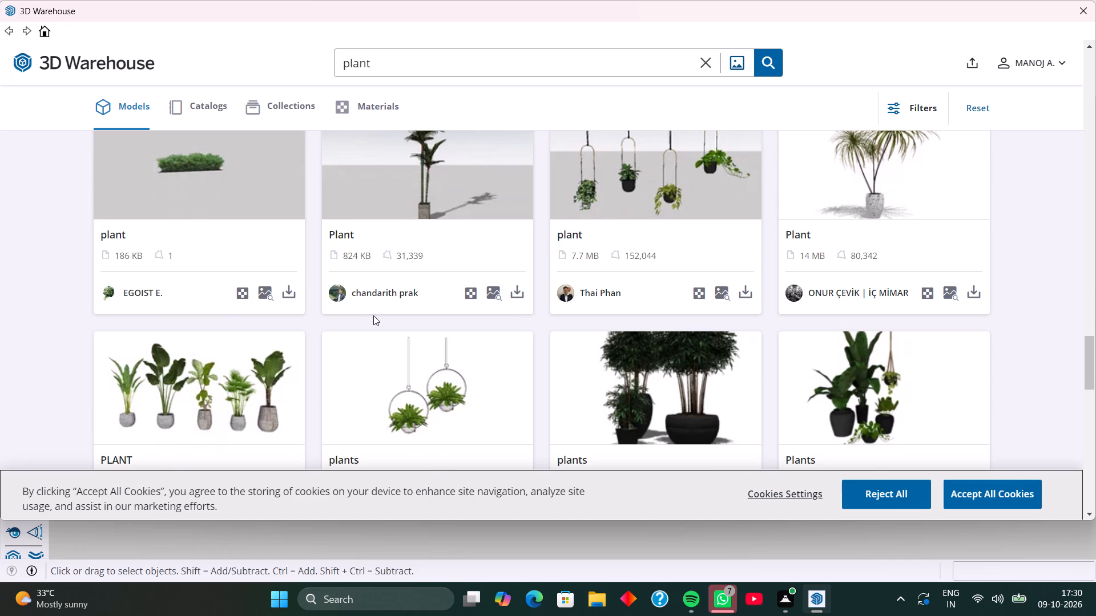
pyautogui.scroll(-3, 373, 315)
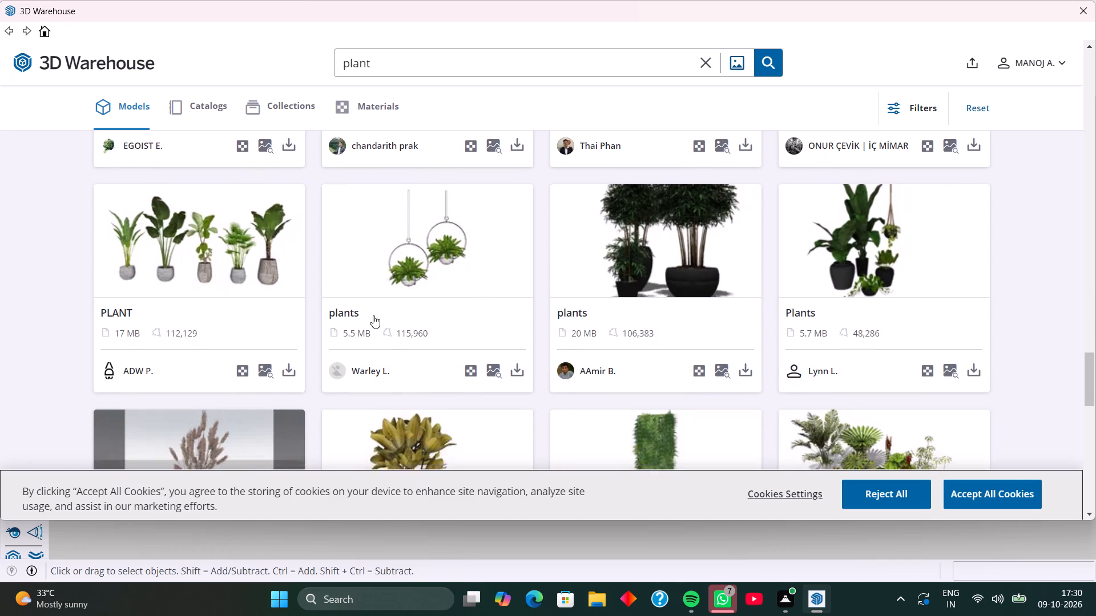
pyautogui.scroll(-1, 373, 315)
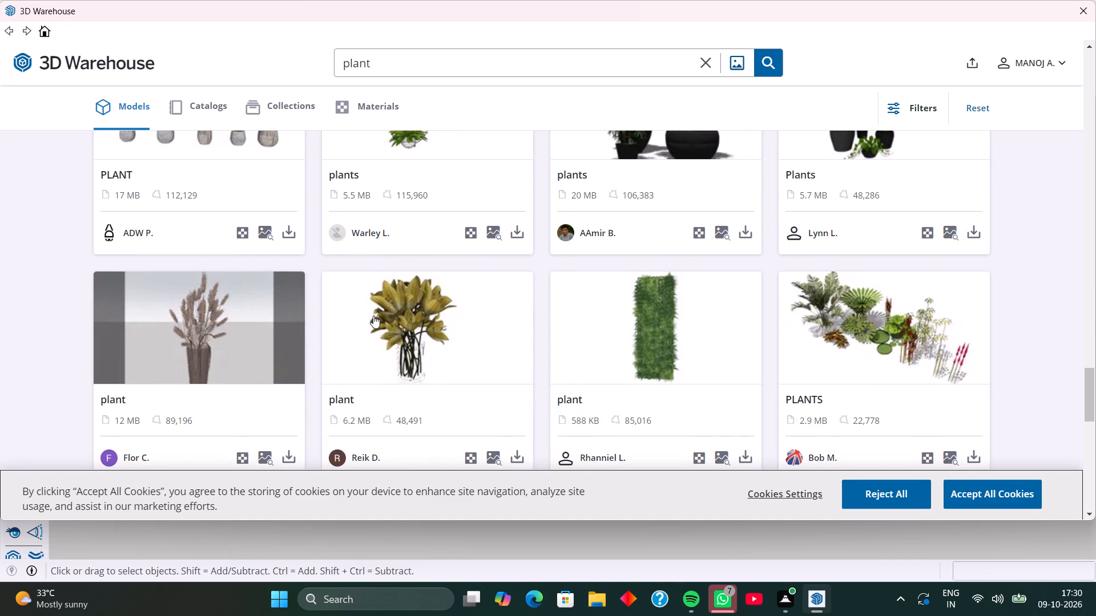
pyautogui.scroll(-5, 373, 315)
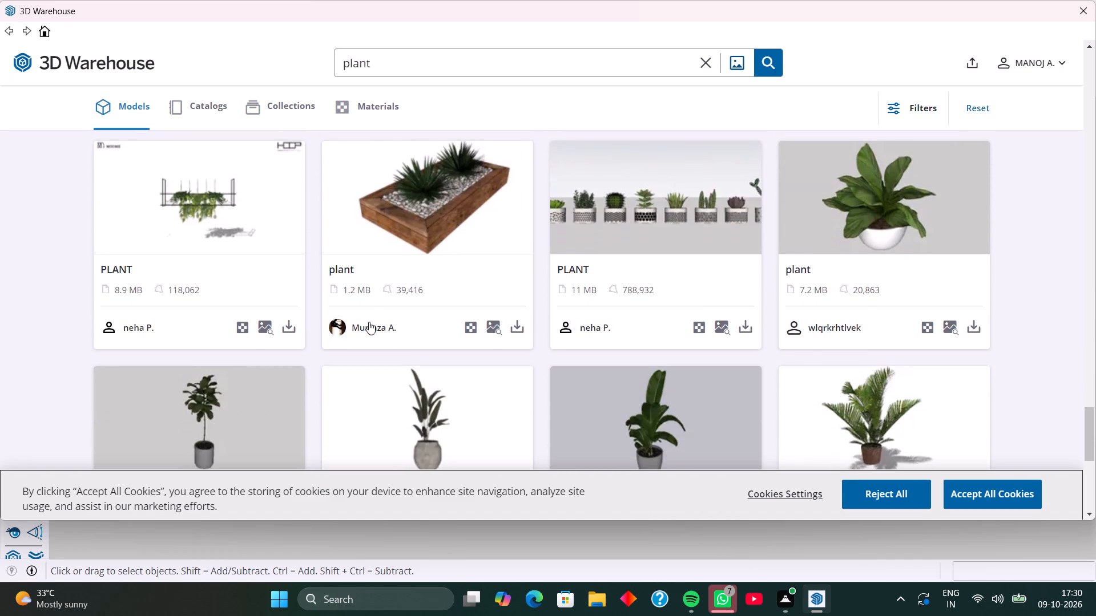
pyautogui.scroll(-6, 358, 334)
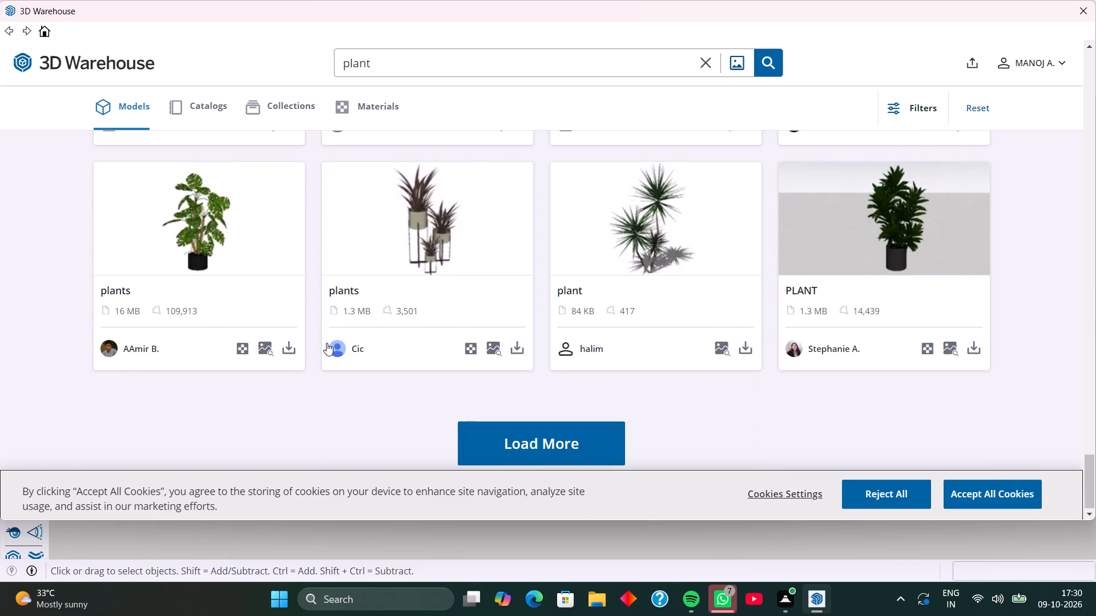
pyautogui.click(497, 439)
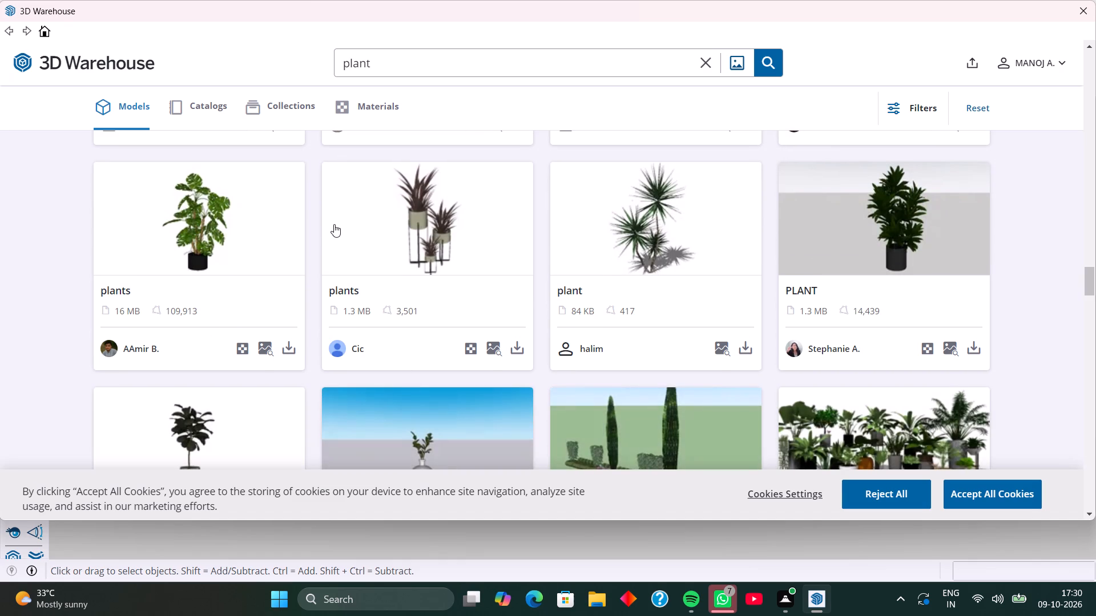
pyautogui.scroll(-2, 308, 240)
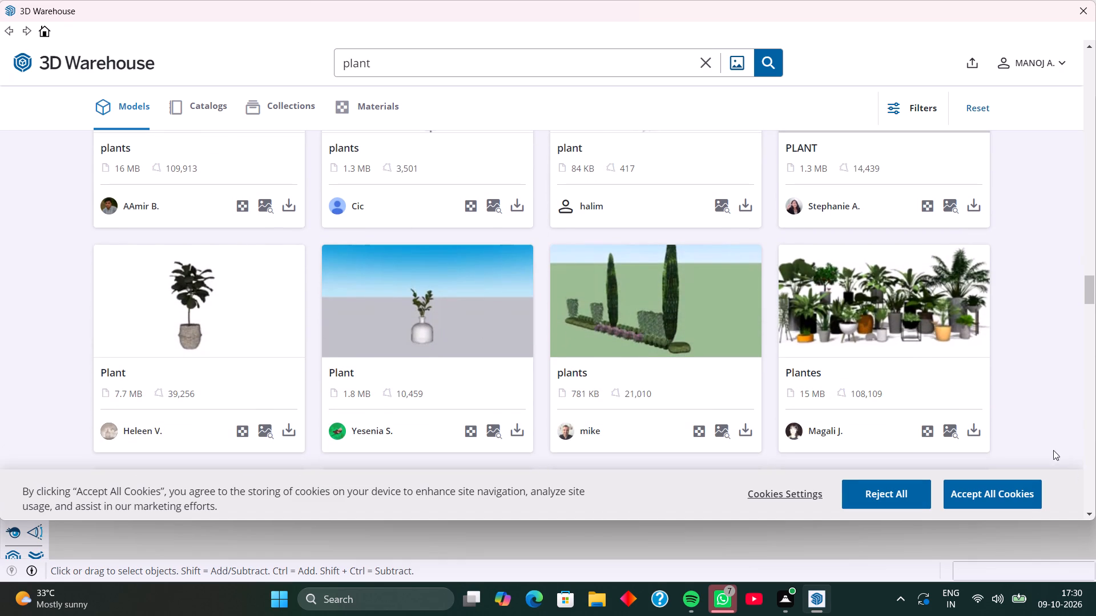
# Load the "Plantes" potted plant collection into the model and place it on the floor beside the row of small cactus pots.
pyautogui.click(972, 431)
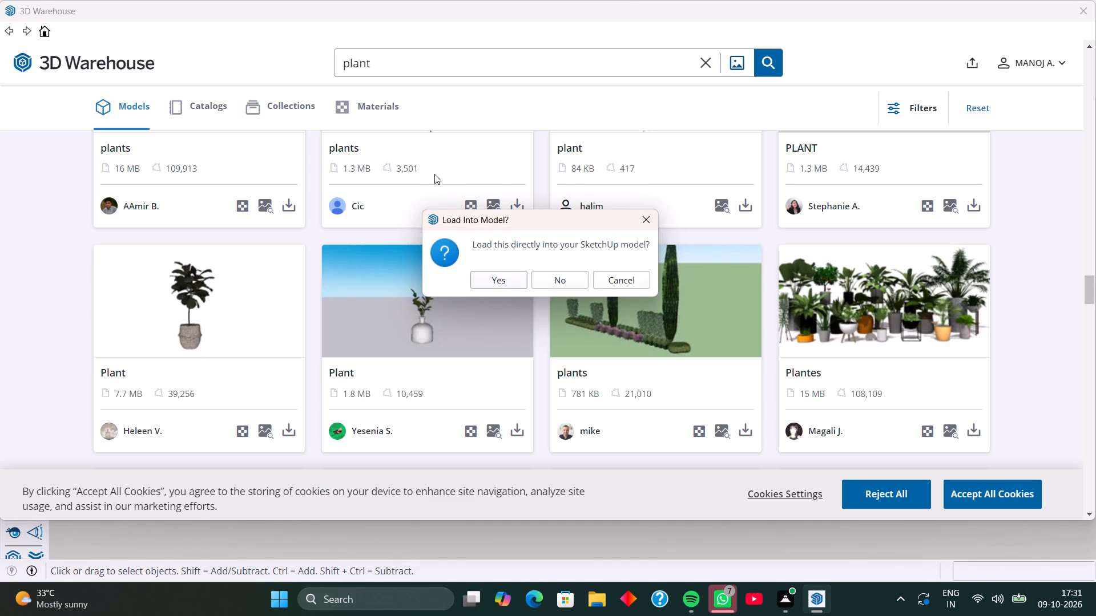
pyautogui.click(503, 275)
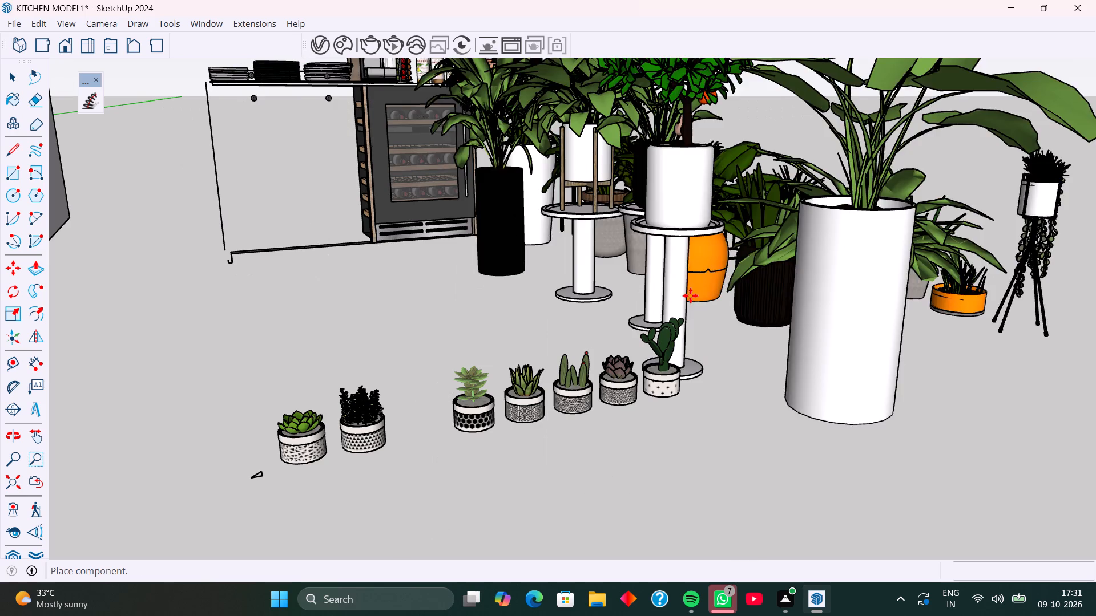
pyautogui.scroll(-4, 772, 302)
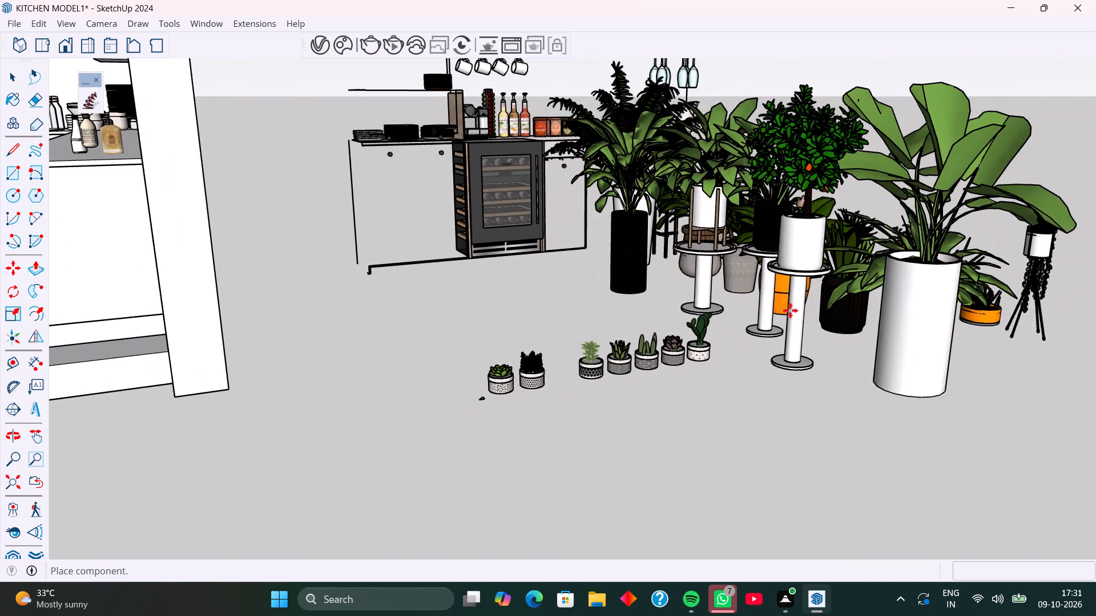
pyautogui.click(790, 310)
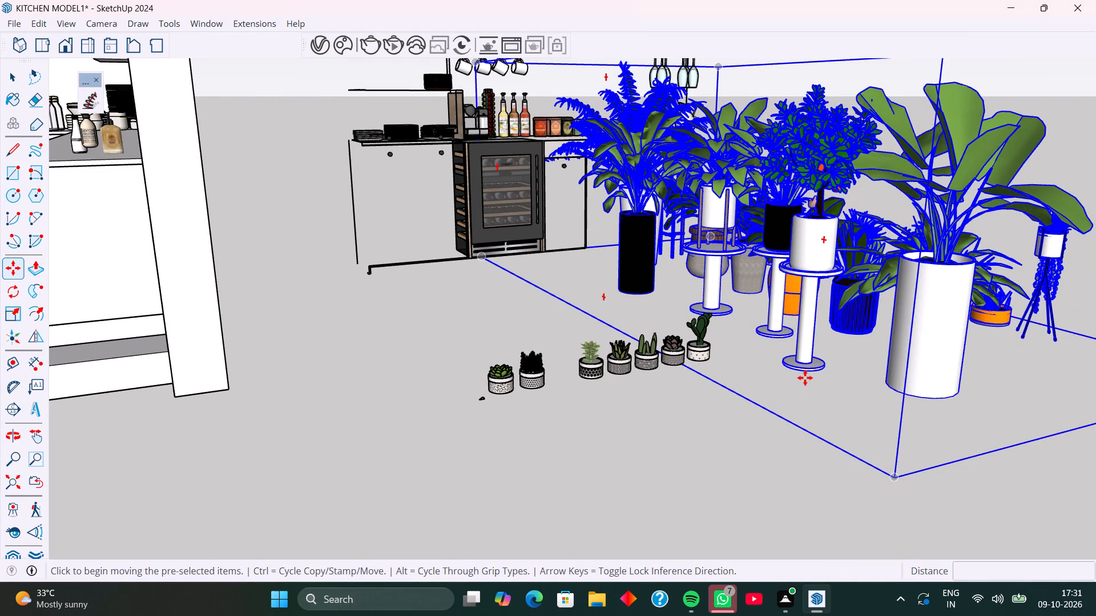
pyautogui.press('space')
# Explode the imported plant collection and its nested group into separate plants and pots.
pyautogui.rightClick(805, 323)
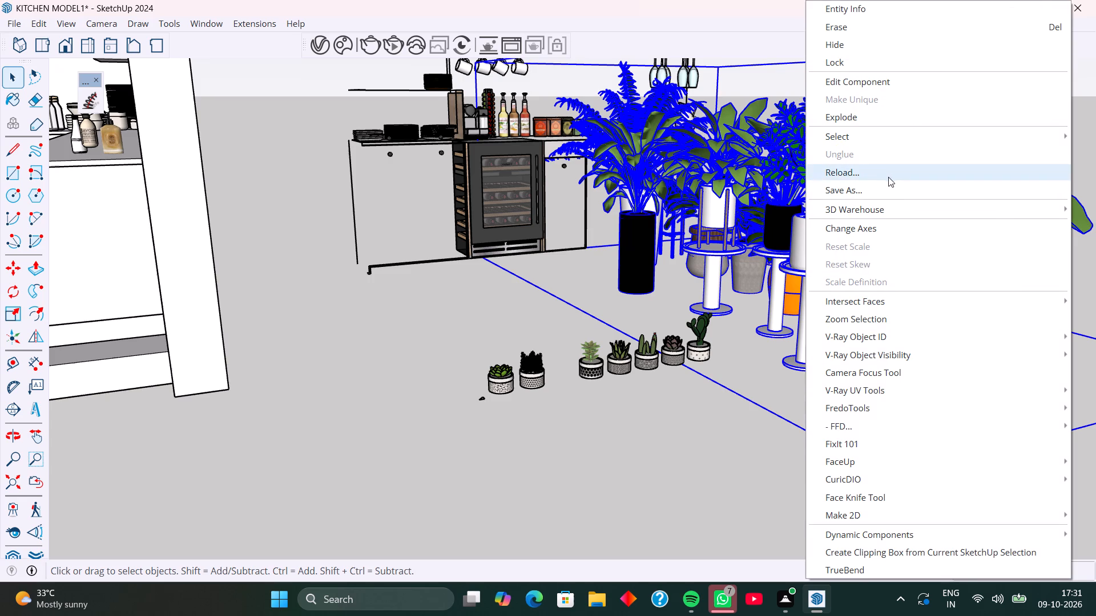
pyautogui.click(884, 120)
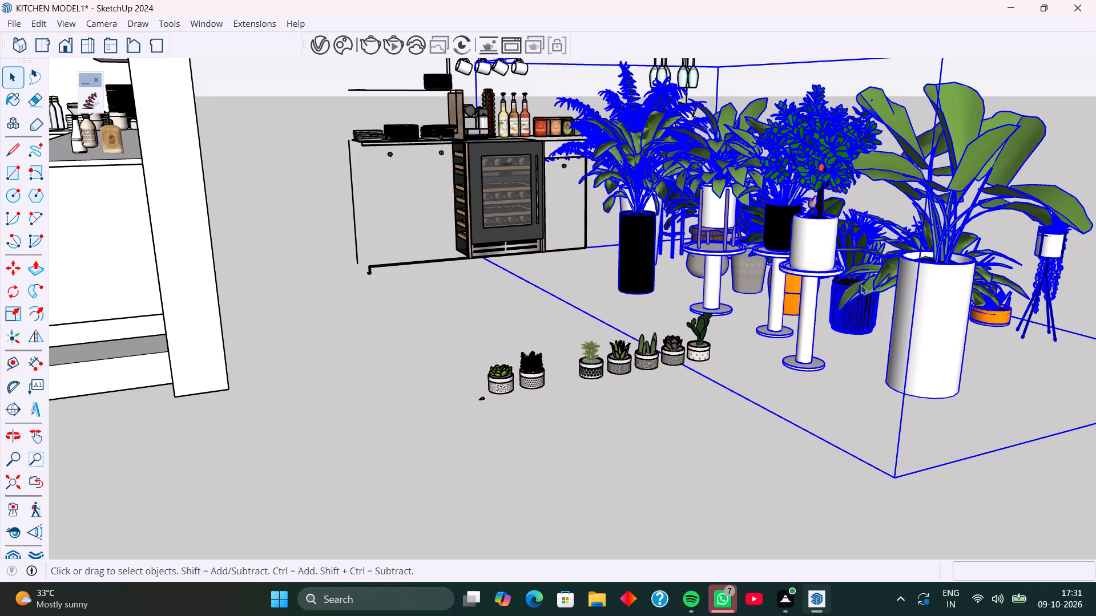
pyautogui.scroll(-5, 557, 260)
pyautogui.moveTo(698, 278); pyautogui.dragTo(695, 345, button='middle')
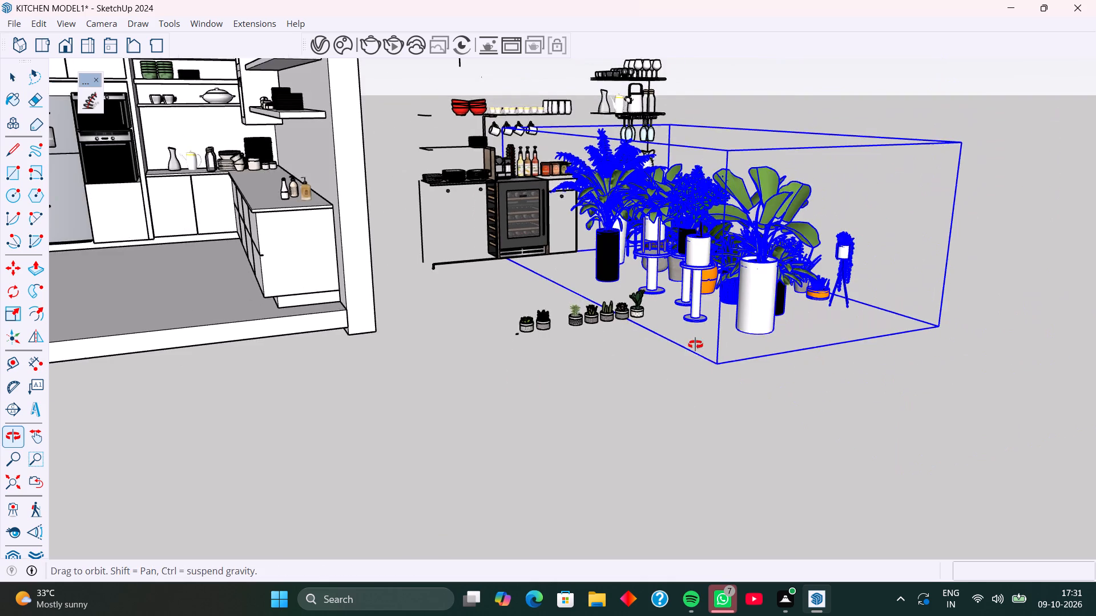
pyautogui.moveTo(695, 345); pyautogui.dragTo(695, 358, button='middle')
pyautogui.rightClick(688, 275)
pyautogui.click(746, 98)
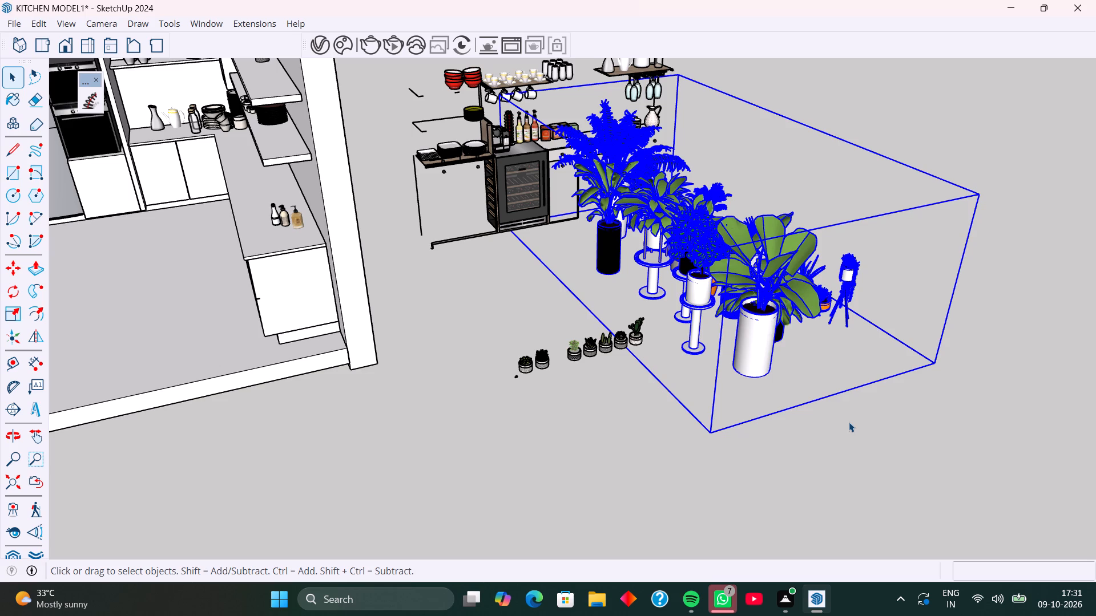
pyautogui.click(849, 422)
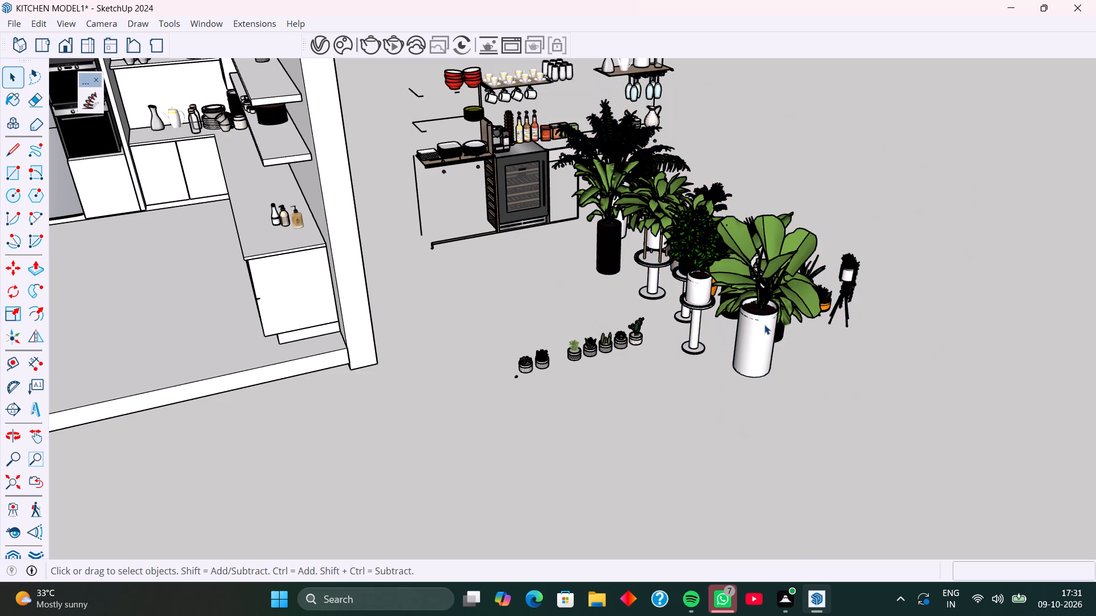
pyautogui.click(763, 324)
pyautogui.rightClick(763, 324)
pyautogui.click(809, 95)
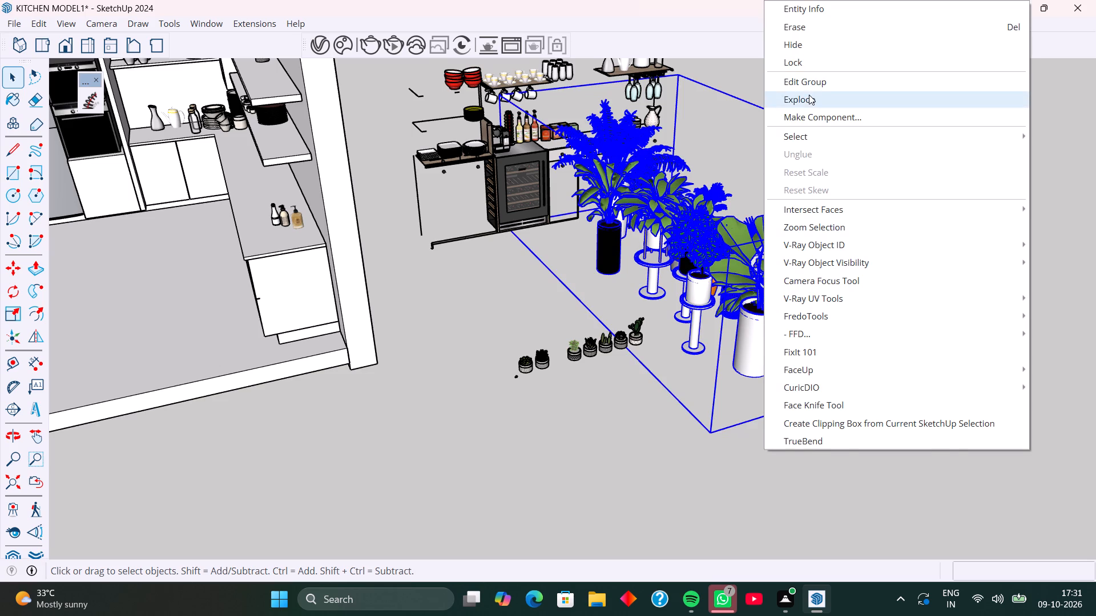
pyautogui.click(824, 143)
# Group the spiky dracaena-like plant with its soil and white cylindrical pot, next to the grey elephant figure.
pyautogui.moveTo(731, 272); pyautogui.dragTo(805, 264, button='middle')
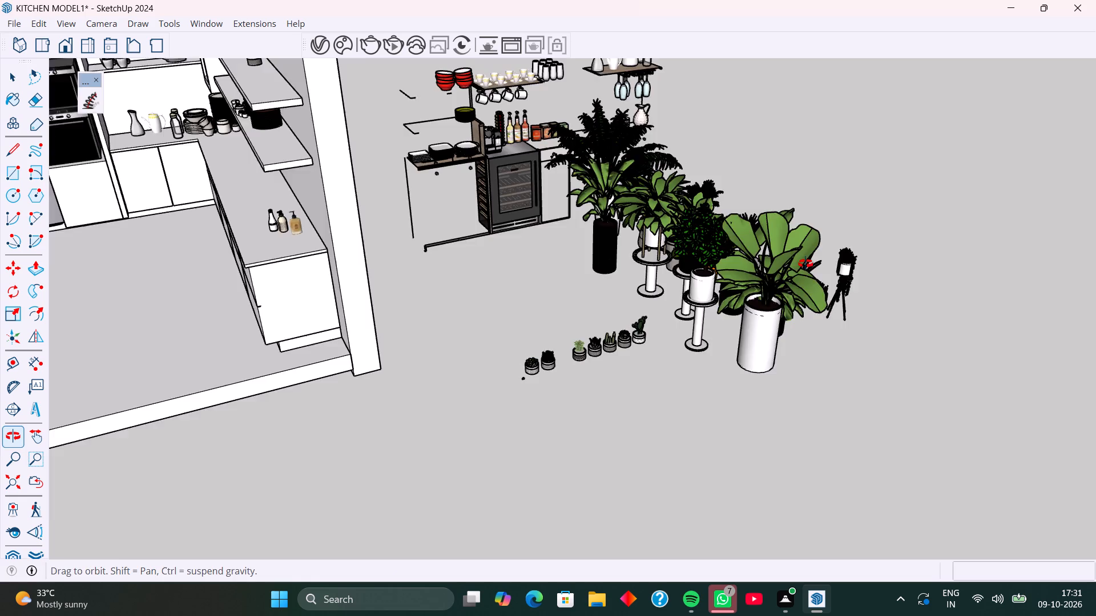
pyautogui.moveTo(805, 264); pyautogui.dragTo(828, 260, button='middle')
pyautogui.scroll(10, 746, 268)
pyautogui.moveTo(712, 247); pyautogui.dragTo(816, 266, button='middle')
pyautogui.moveTo(693, 241); pyautogui.dragTo(769, 244, button='middle')
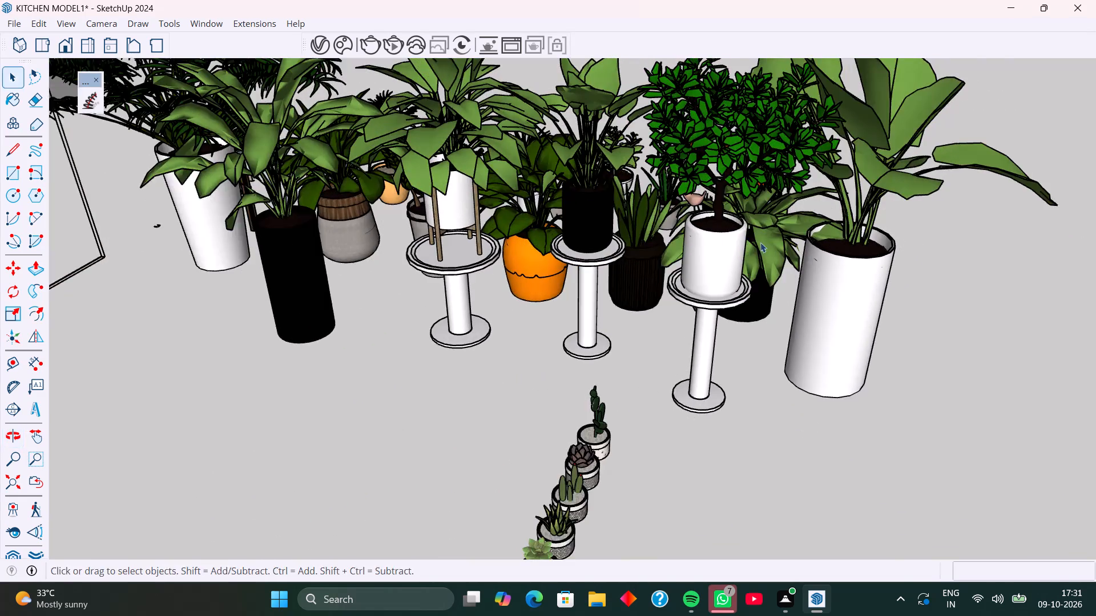
pyautogui.scroll(1, 587, 201)
pyautogui.moveTo(587, 201); pyautogui.dragTo(441, 205, button='middle')
pyautogui.moveTo(636, 274); pyautogui.dragTo(385, 237, button='middle')
pyautogui.moveTo(585, 288); pyautogui.dragTo(448, 276, button='middle')
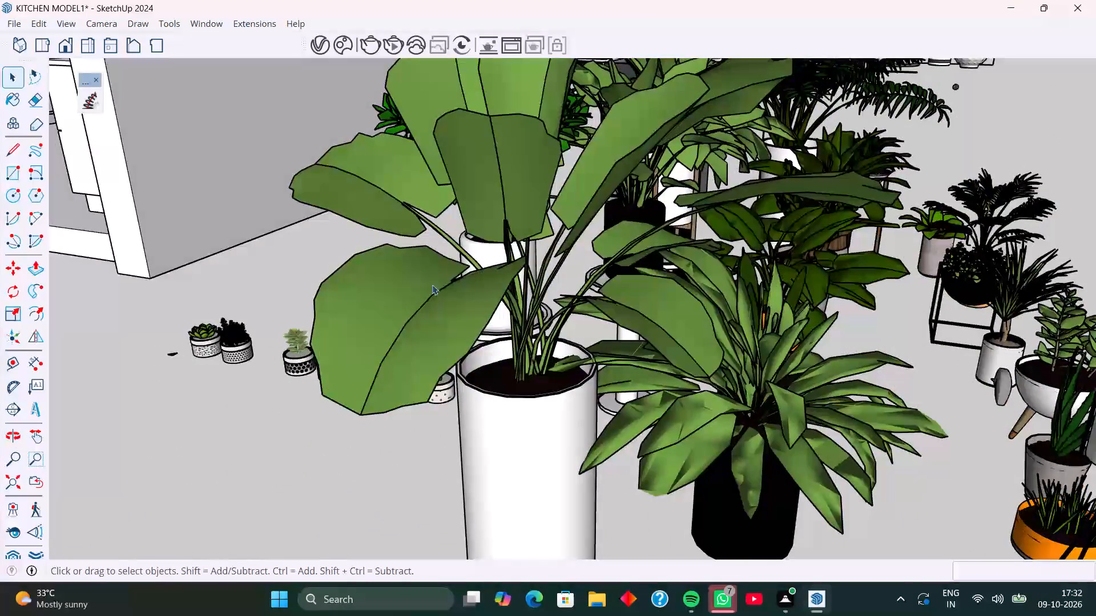
pyautogui.scroll(-5, 382, 273)
pyautogui.moveTo(707, 385); pyautogui.dragTo(499, 352, button='middle')
pyautogui.moveTo(650, 400); pyautogui.dragTo(538, 382, button='middle')
pyautogui.scroll(1, 538, 382)
pyautogui.moveTo(710, 407); pyautogui.dragTo(654, 398, button='middle')
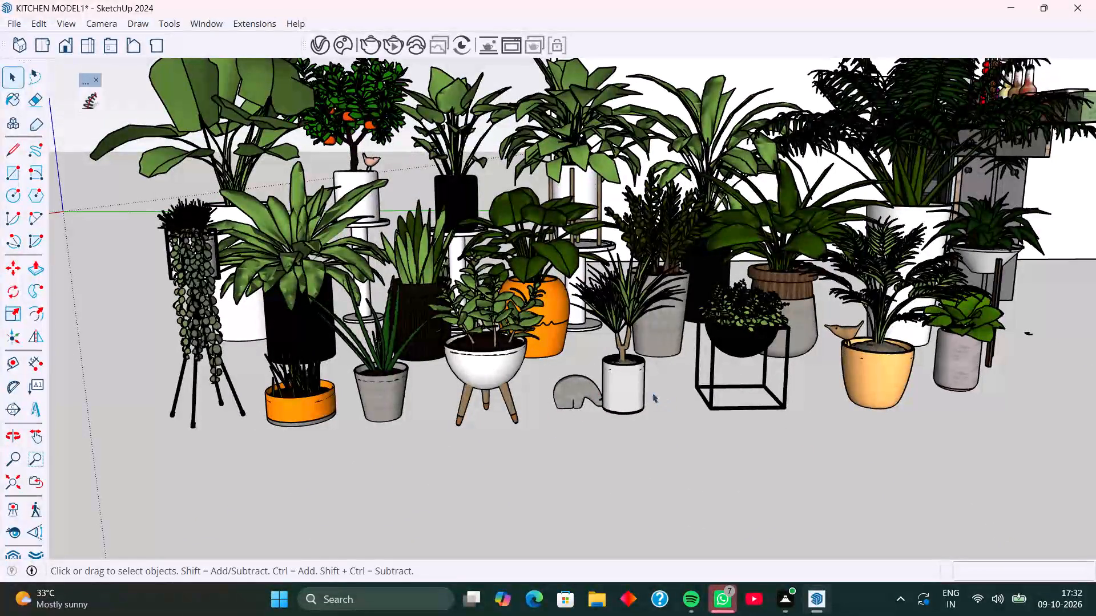
pyautogui.click(643, 390)
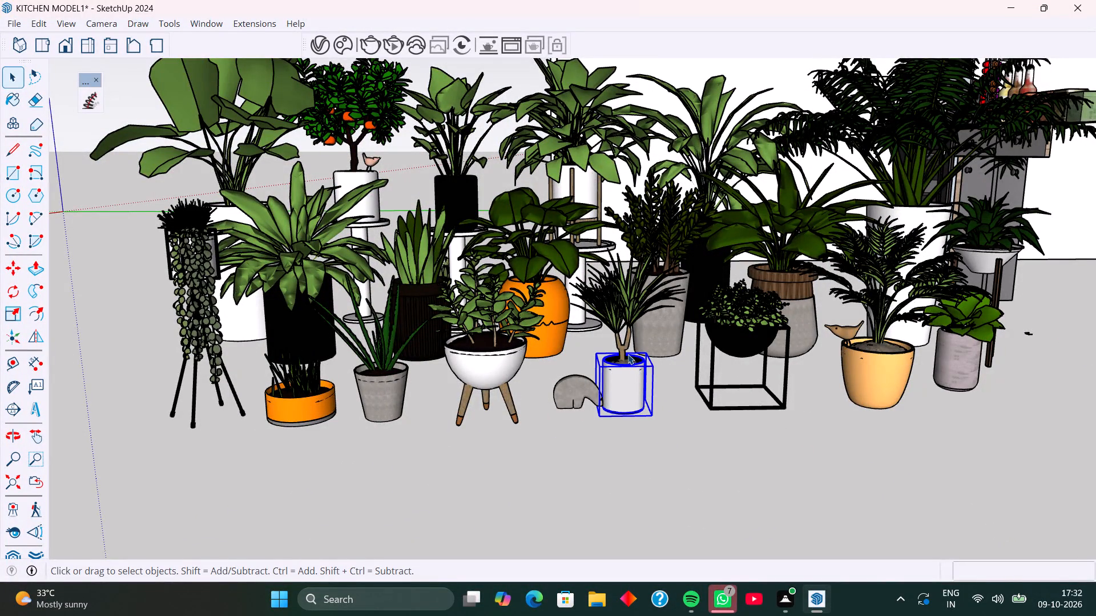
pyautogui.keyDown('shift'); pyautogui.click(623, 350); pyautogui.keyUp('shift')
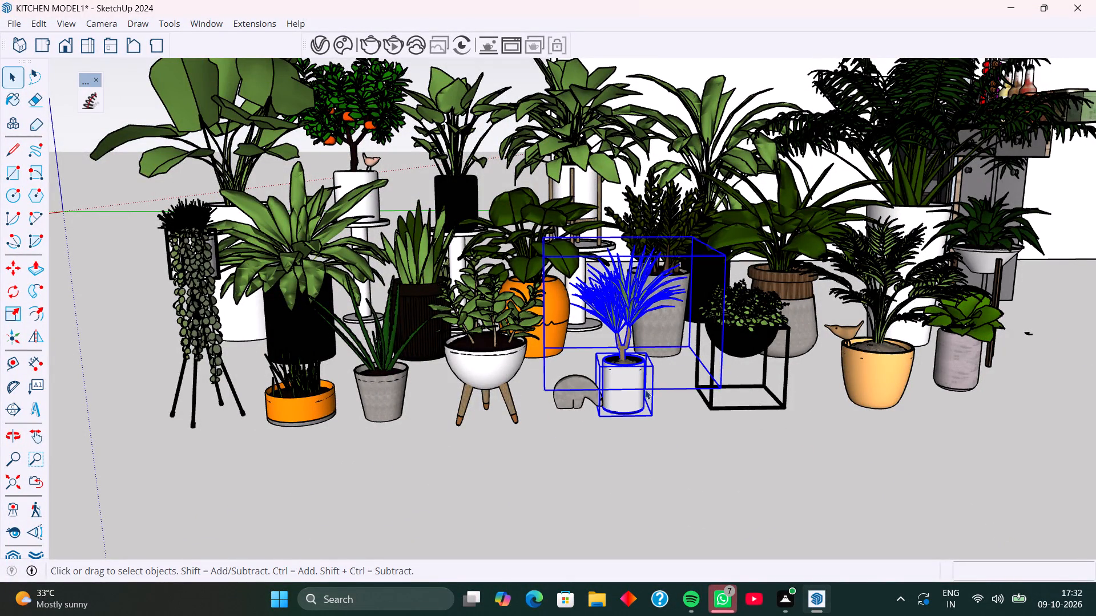
pyautogui.scroll(1, 644, 388)
pyautogui.moveTo(643, 388); pyautogui.dragTo(644, 433, button='middle')
pyautogui.scroll(9, 636, 416)
pyautogui.keyDown('shift'); pyautogui.click(626, 461); pyautogui.keyUp('shift')
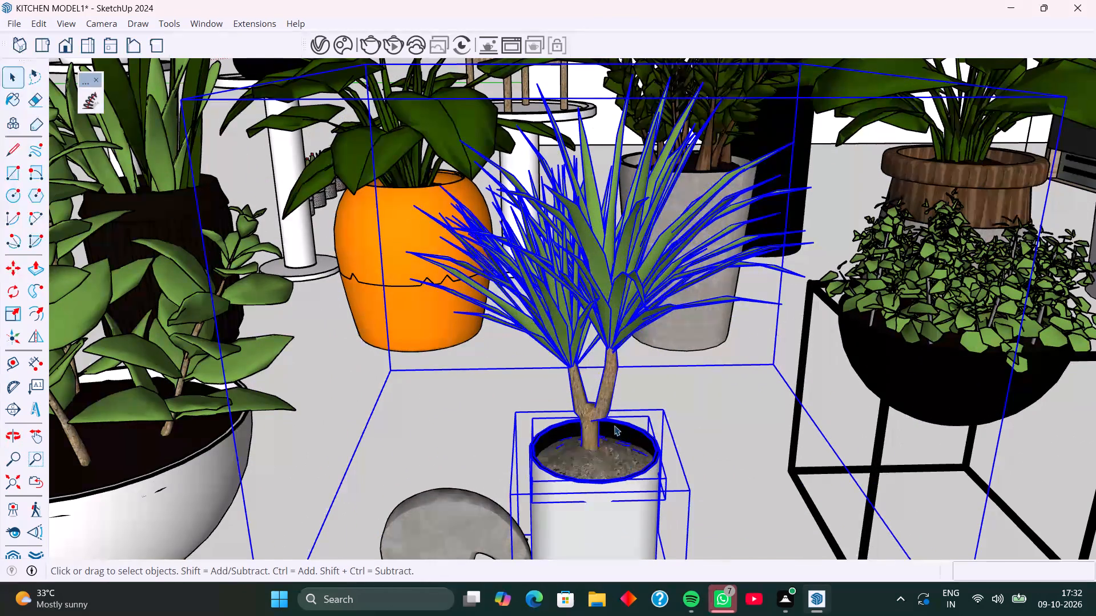
pyautogui.scroll(-7, 614, 425)
pyautogui.rightClick(612, 431)
pyautogui.click(683, 170)
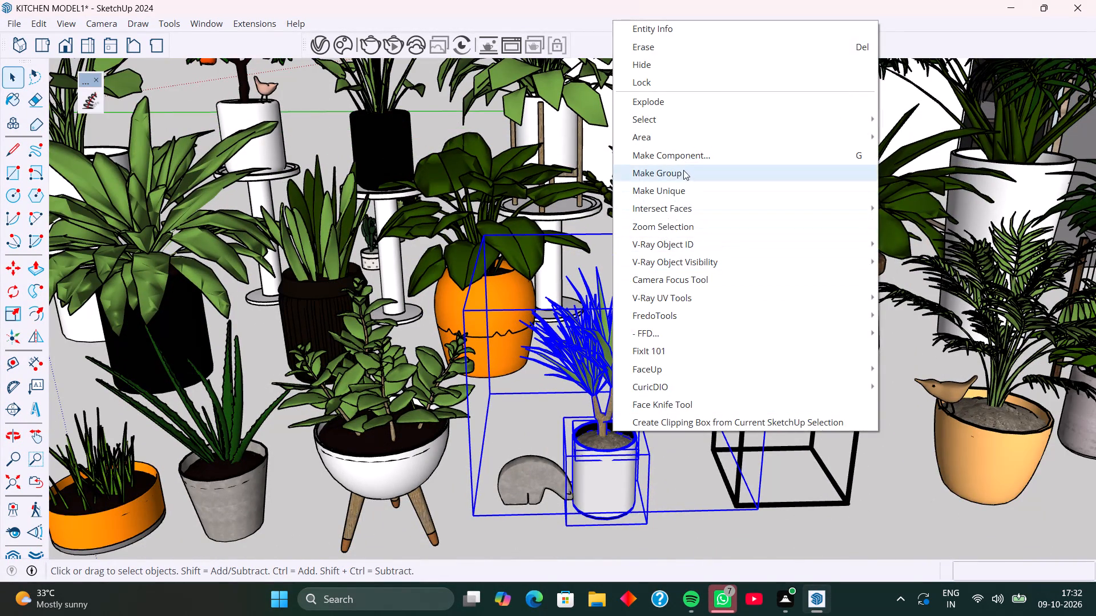
# Move the grouped spiky plant onto the countertop below the long wall shelves, near the corner beside the stacked plates and cups.
pyautogui.scroll(-5, 609, 307)
pyautogui.press('m')
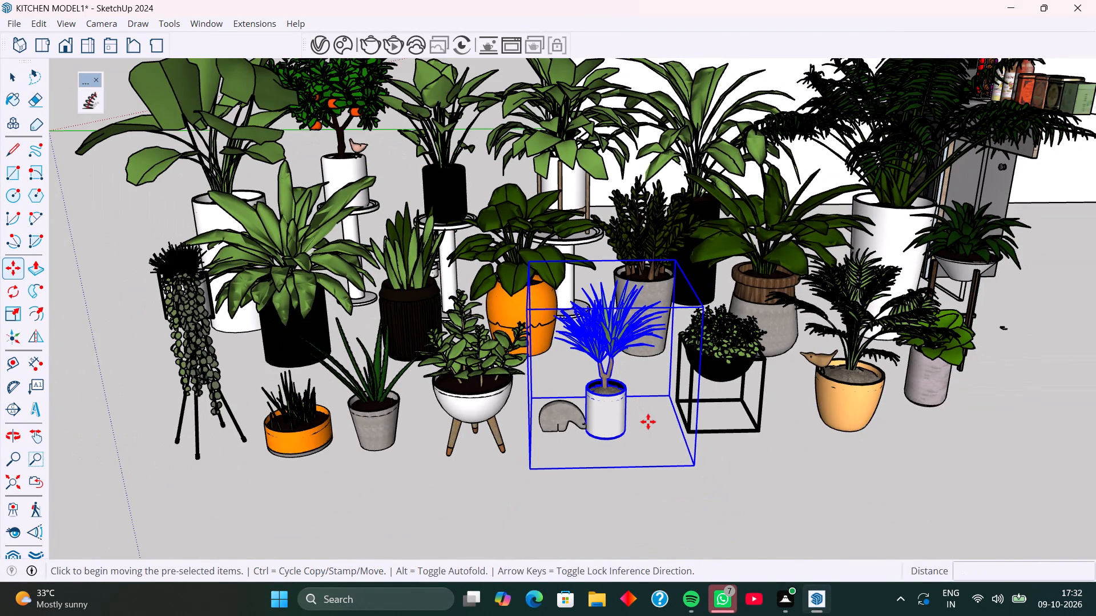
pyautogui.click(695, 465)
pyautogui.scroll(-7, 525, 382)
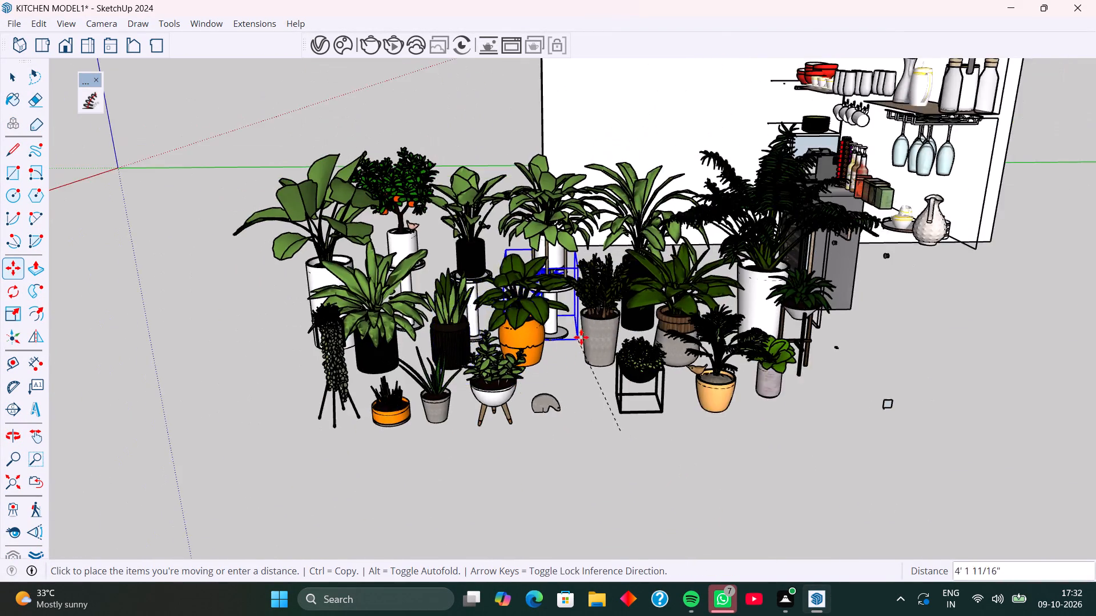
pyautogui.scroll(-3, 581, 337)
pyautogui.moveTo(615, 261); pyautogui.dragTo(788, 285, button='middle')
pyautogui.moveTo(548, 214); pyautogui.dragTo(823, 279, button='middle')
pyautogui.moveTo(422, 218); pyautogui.dragTo(586, 241, button='middle')
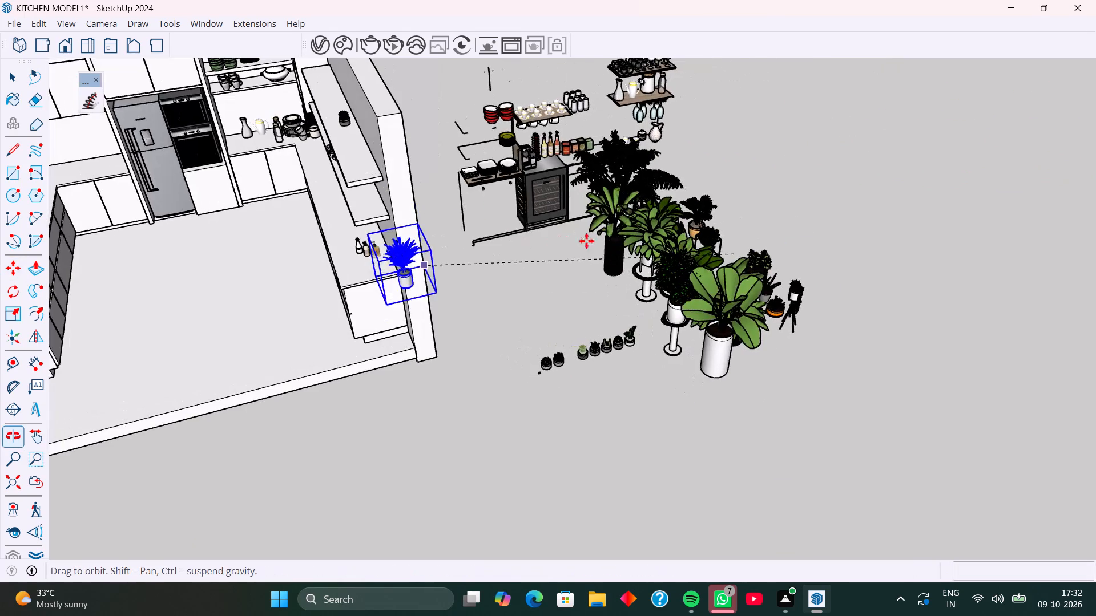
pyautogui.keyDown('shift'); pyautogui.moveTo(355, 197); pyautogui.dragTo(527, 234, button='middle'); pyautogui.keyUp('shift')
pyautogui.scroll(5, 504, 223)
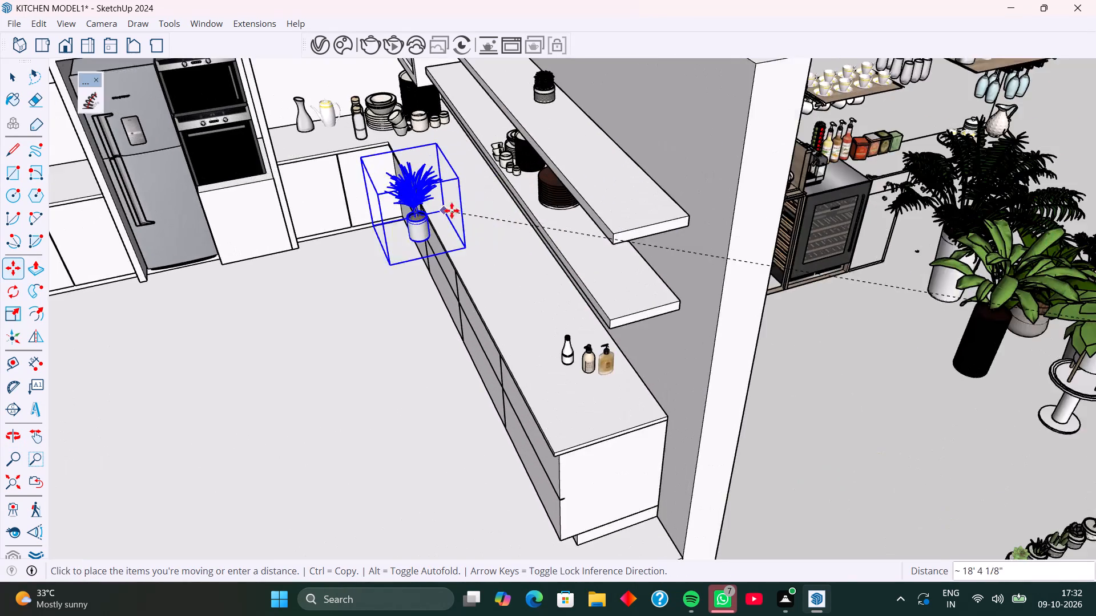
pyautogui.scroll(5, 452, 210)
pyautogui.scroll(-4, 488, 174)
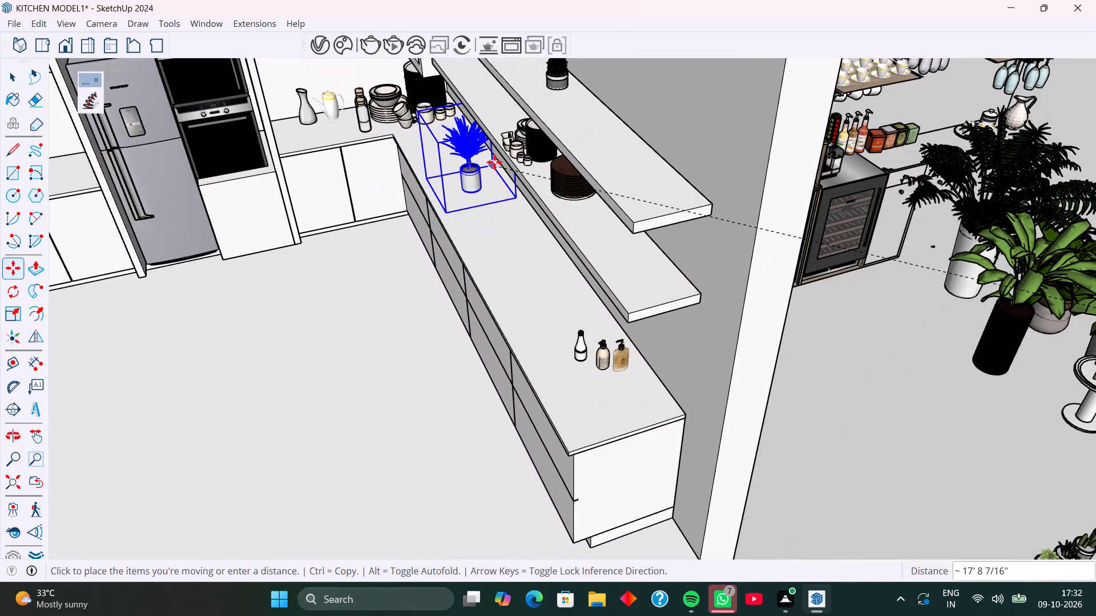
pyautogui.click(495, 156)
pyautogui.moveTo(491, 184); pyautogui.dragTo(608, 183, button='middle')
pyautogui.moveTo(491, 229); pyautogui.dragTo(642, 217, button='middle')
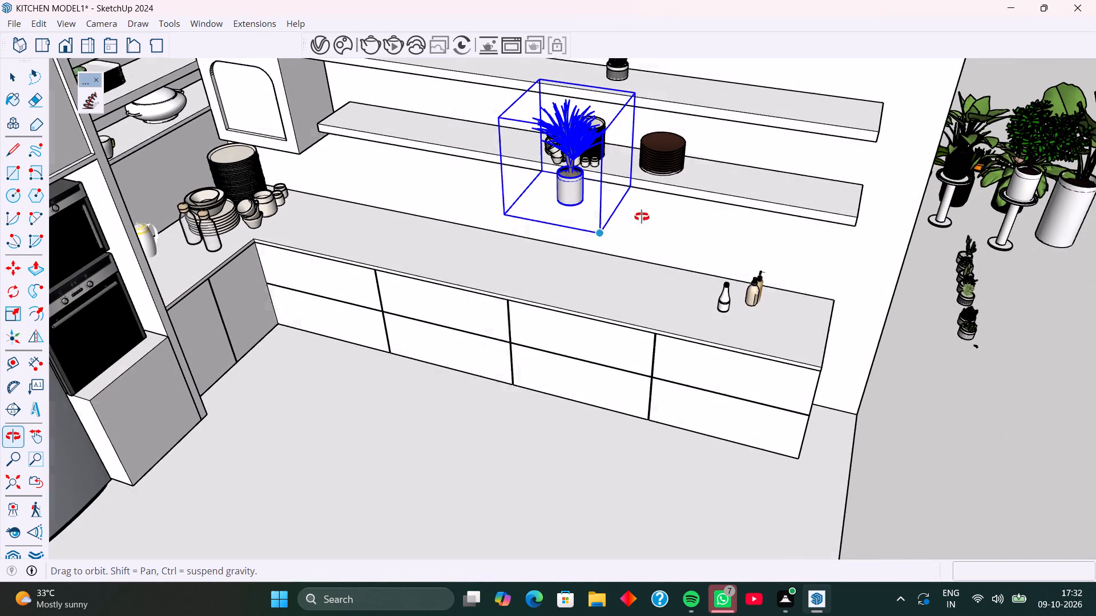
pyautogui.moveTo(642, 217); pyautogui.dragTo(643, 215, button='middle')
pyautogui.click(511, 208)
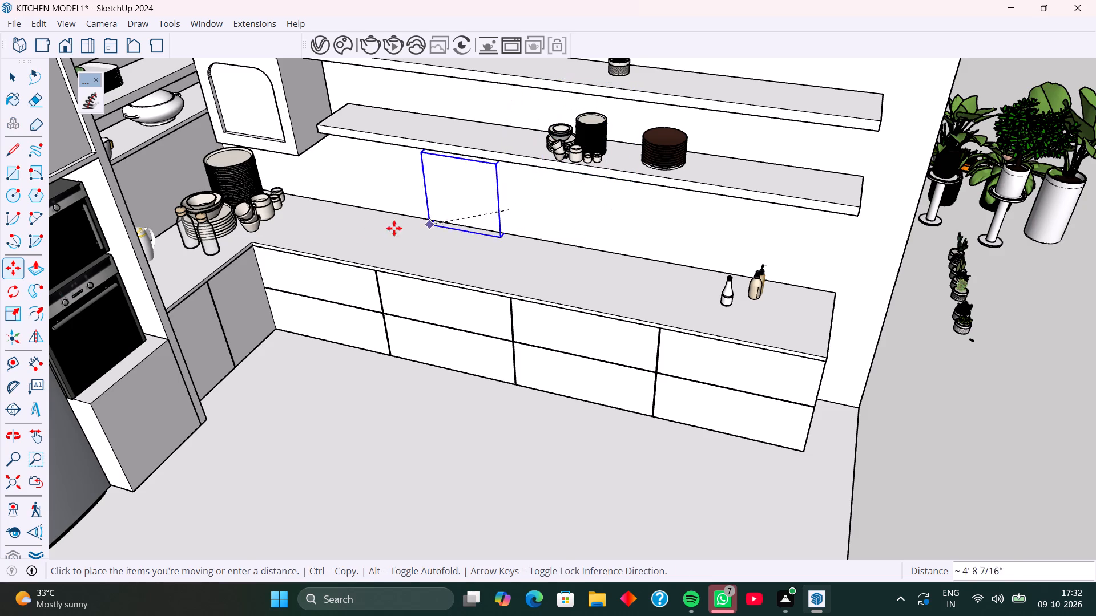
pyautogui.click(315, 245)
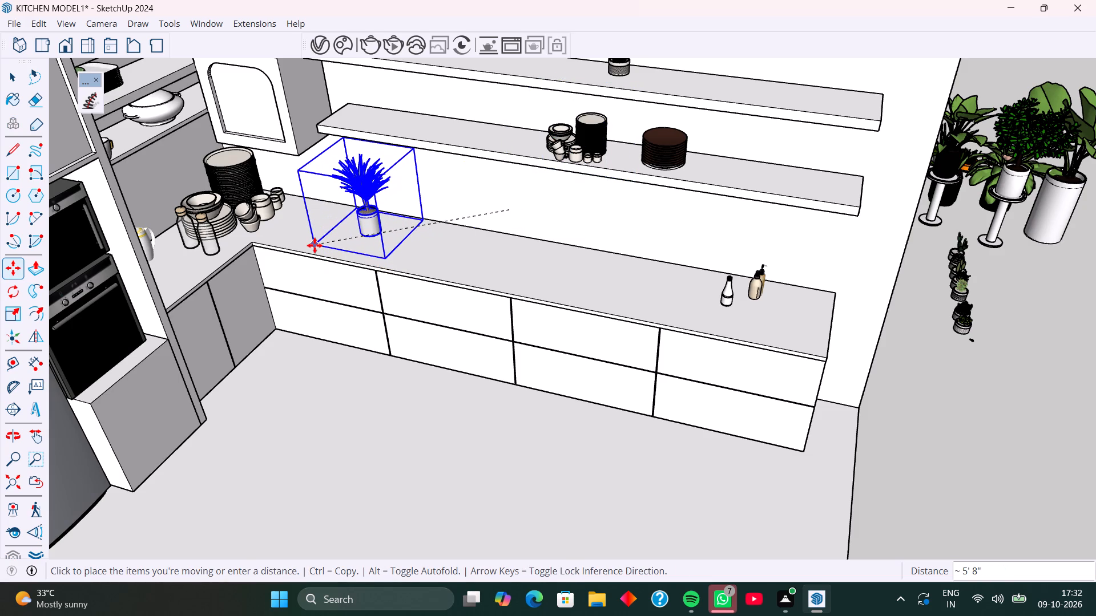
# Scale the spiky plant on the countertop down uniformly to 0.75.
pyautogui.press('s')
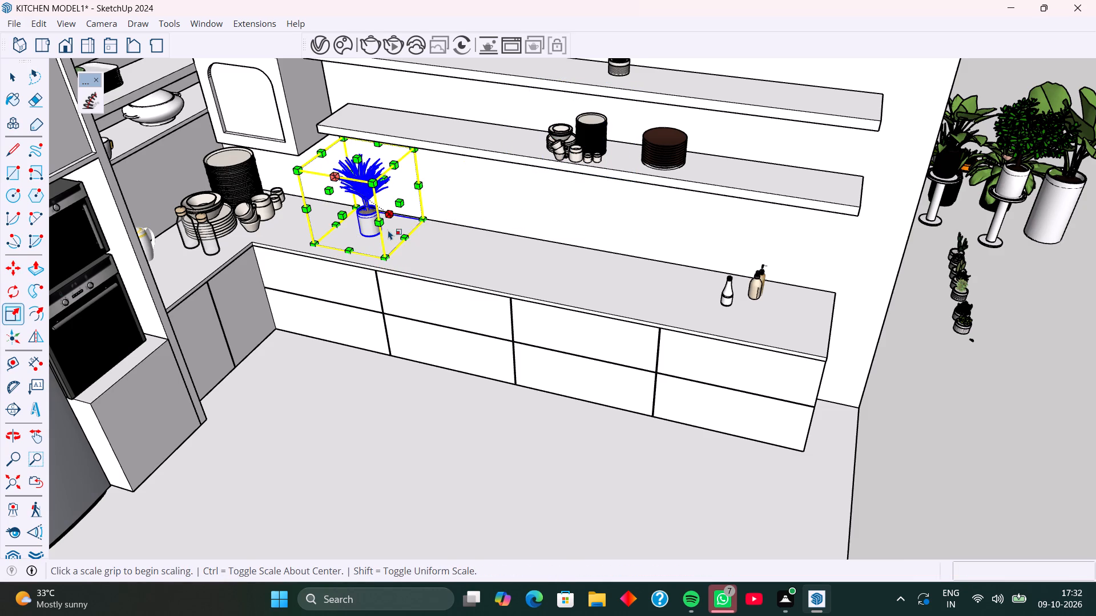
pyautogui.moveTo(388, 230); pyautogui.dragTo(334, 221, button='middle')
pyautogui.moveTo(403, 200); pyautogui.dragTo(417, 326, button='middle')
pyautogui.moveTo(424, 307); pyautogui.dragTo(445, 243, button='middle')
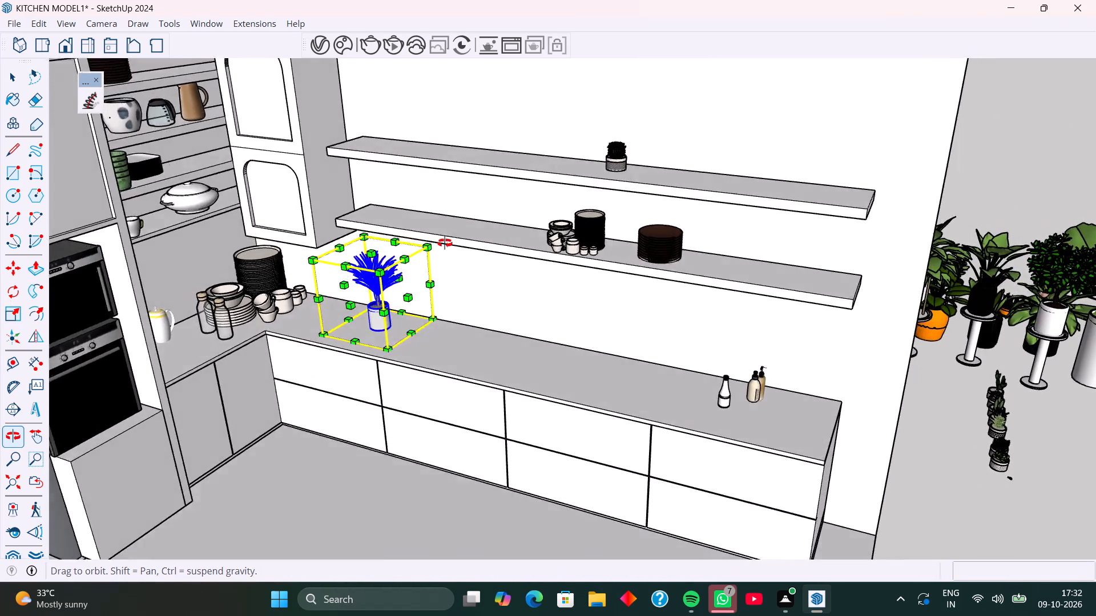
pyautogui.moveTo(445, 243); pyautogui.dragTo(438, 219, button='middle')
pyautogui.moveTo(437, 283); pyautogui.dragTo(357, 281, button='middle')
pyautogui.click(364, 214)
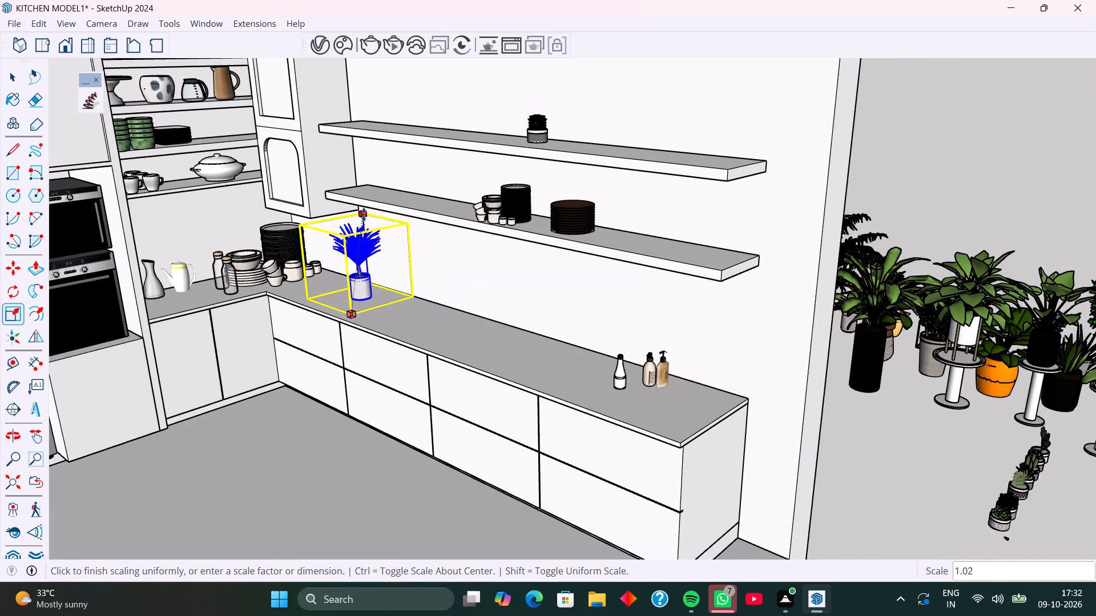
pyautogui.click(358, 238)
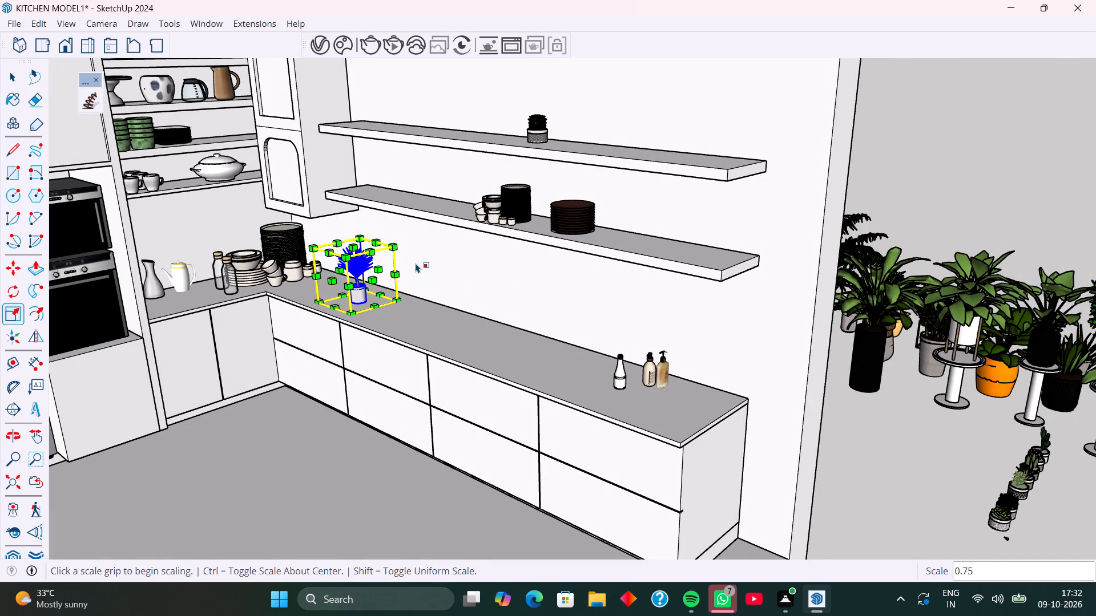
pyautogui.press('space')
pyautogui.scroll(-4, 420, 338)
pyautogui.click(711, 445)
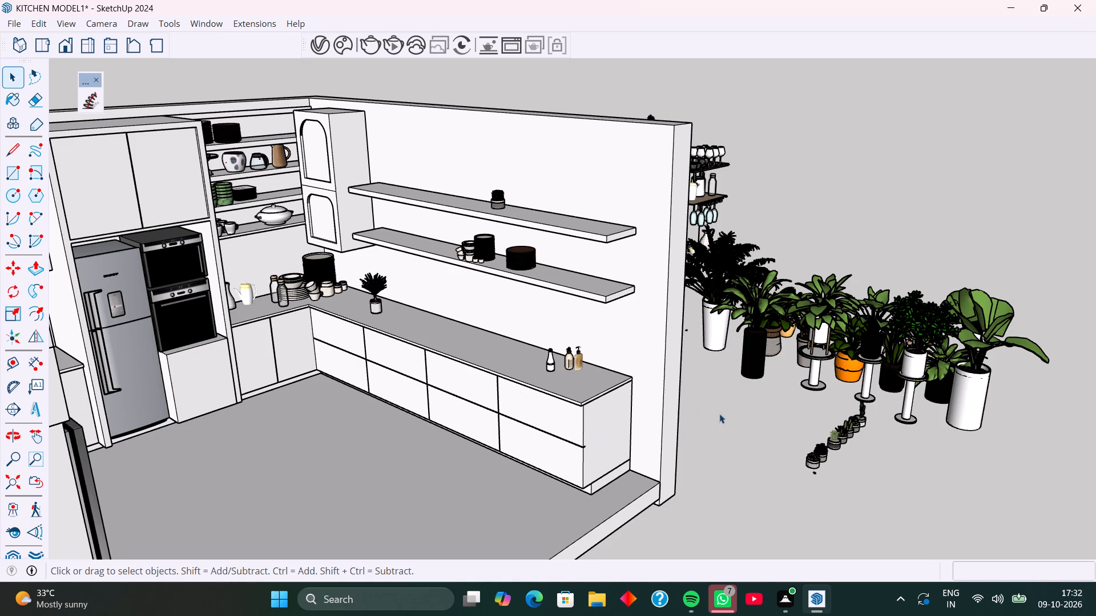
# Group the snake plant with its soil and dark ribbed pot, next to the orange-potted plant in the imported collection.
pyautogui.moveTo(775, 417); pyautogui.dragTo(663, 394, button='middle')
pyautogui.moveTo(763, 445); pyautogui.dragTo(547, 372, button='middle')
pyautogui.scroll(-3, 634, 424)
pyautogui.scroll(4, 671, 494)
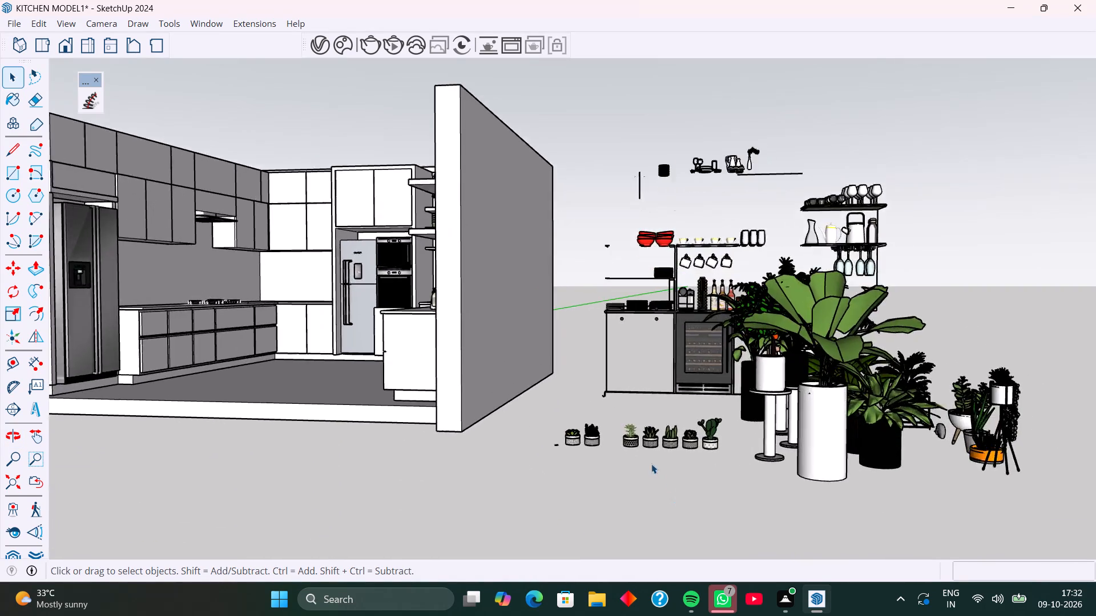
pyautogui.scroll(11, 651, 464)
pyautogui.scroll(-4, 595, 441)
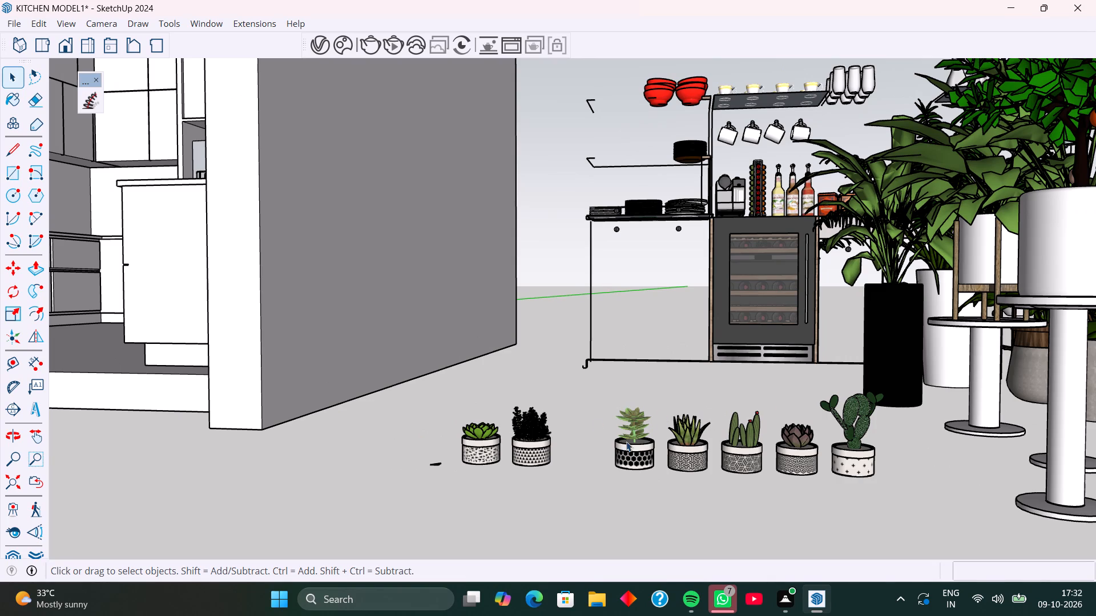
pyautogui.scroll(-8, 578, 421)
pyautogui.moveTo(698, 445); pyautogui.dragTo(530, 461, button='middle')
pyautogui.moveTo(746, 475); pyautogui.dragTo(574, 491, button='middle')
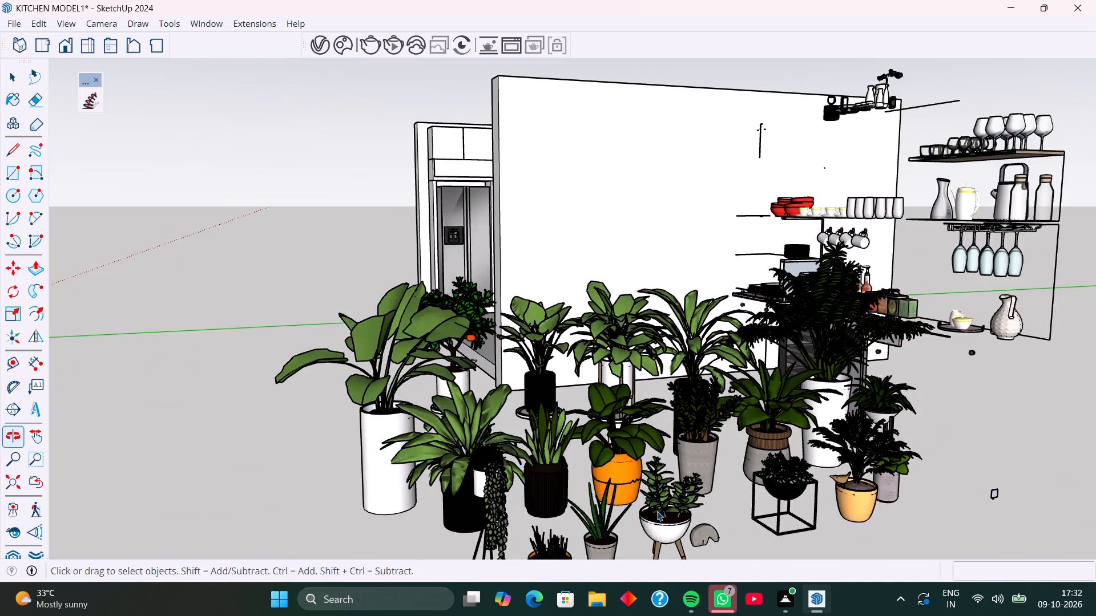
pyautogui.moveTo(718, 512); pyautogui.dragTo(664, 512, button='middle')
pyautogui.scroll(4, 801, 525)
pyautogui.scroll(-5, 801, 525)
pyautogui.moveTo(873, 472); pyautogui.dragTo(867, 526, button='middle')
pyautogui.scroll(2, 670, 497)
pyautogui.moveTo(670, 497); pyautogui.dragTo(670, 494, button='middle')
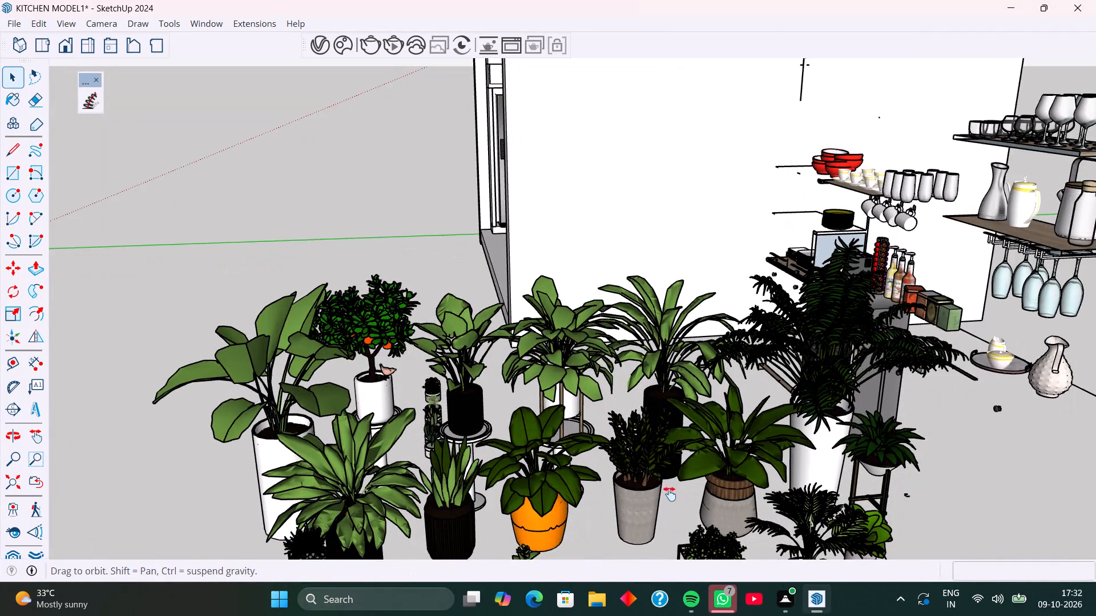
pyautogui.moveTo(670, 494); pyautogui.dragTo(748, 307, button='middle')
pyautogui.moveTo(728, 388); pyautogui.dragTo(712, 453, button='middle')
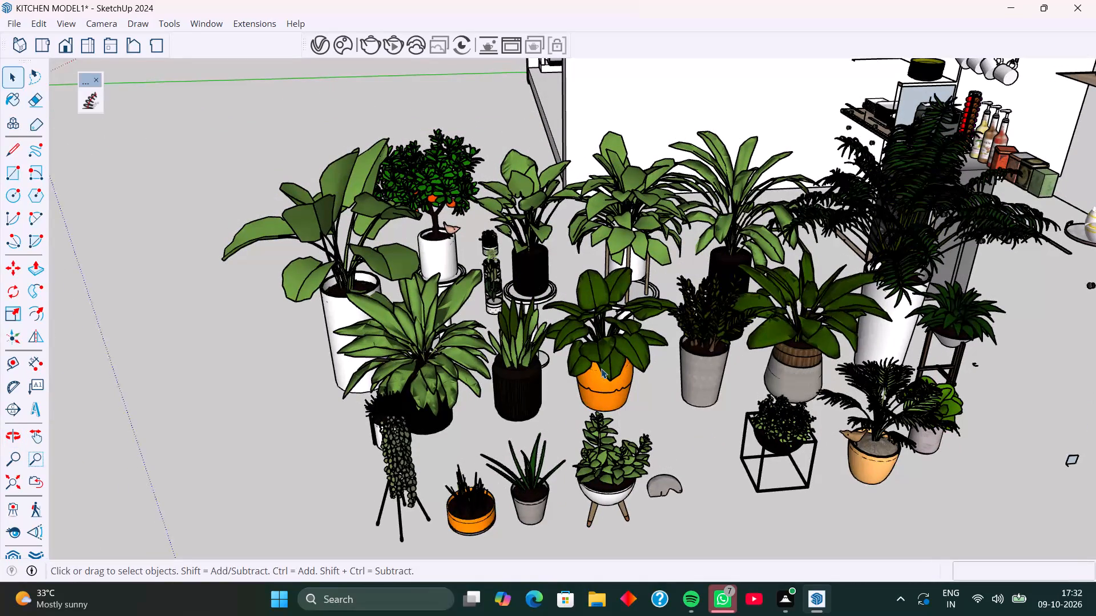
pyautogui.moveTo(634, 368); pyautogui.dragTo(711, 330, button='middle')
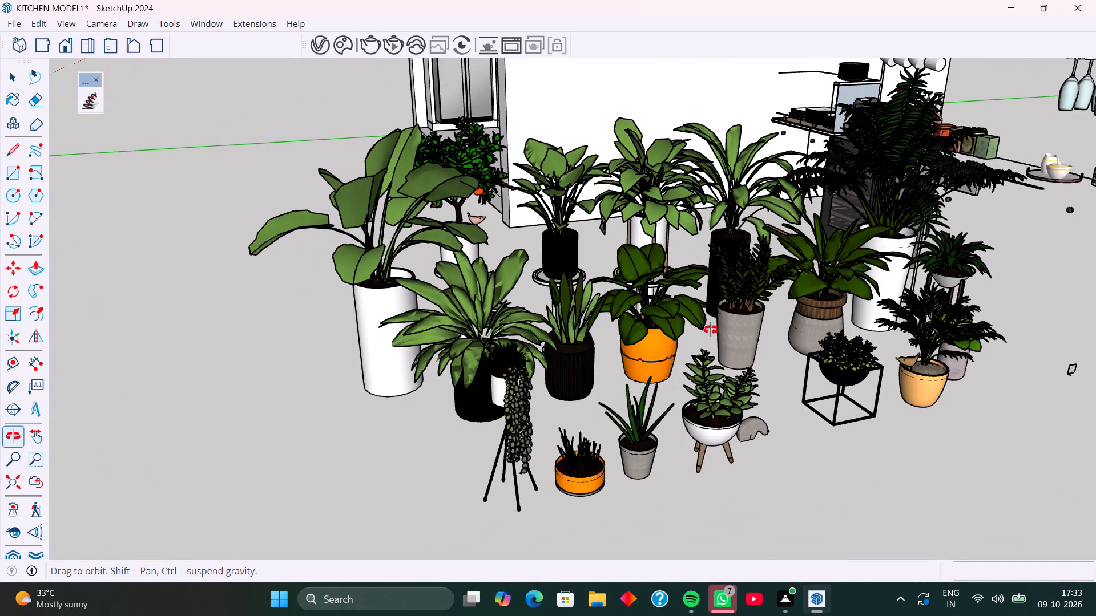
pyautogui.moveTo(711, 330); pyautogui.dragTo(710, 330, button='middle')
pyautogui.doubleClick(590, 344)
pyautogui.click(585, 329)
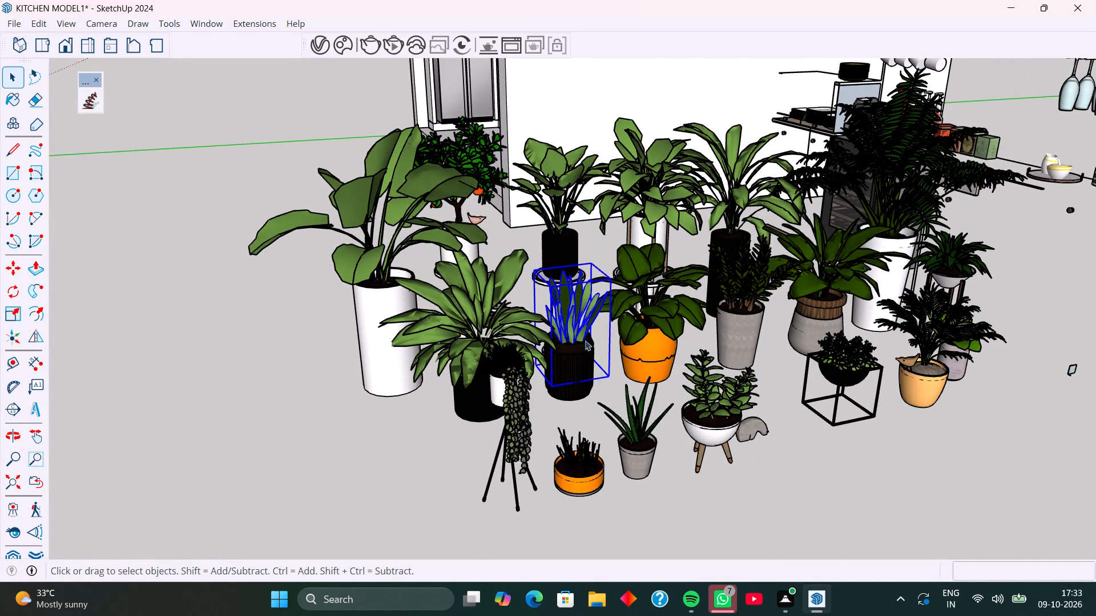
pyautogui.keyDown('shift'); pyautogui.click(585, 371); pyautogui.keyUp('shift')
pyautogui.keyDown('shift'); pyautogui.click(577, 340); pyautogui.keyUp('shift')
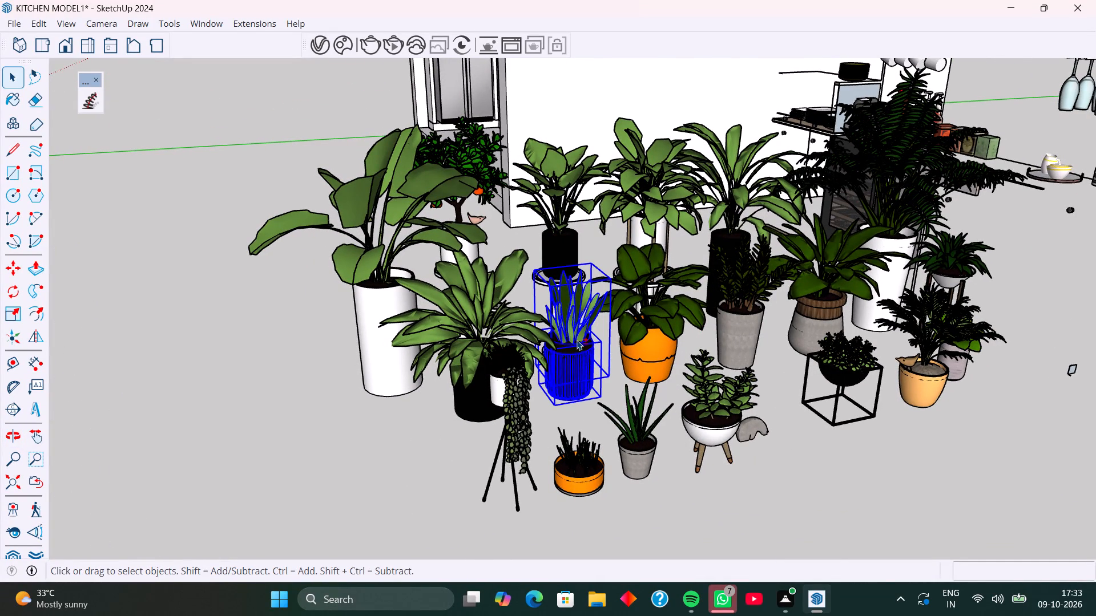
pyautogui.moveTo(579, 368); pyautogui.dragTo(561, 411, button='middle')
pyautogui.scroll(15, 555, 358)
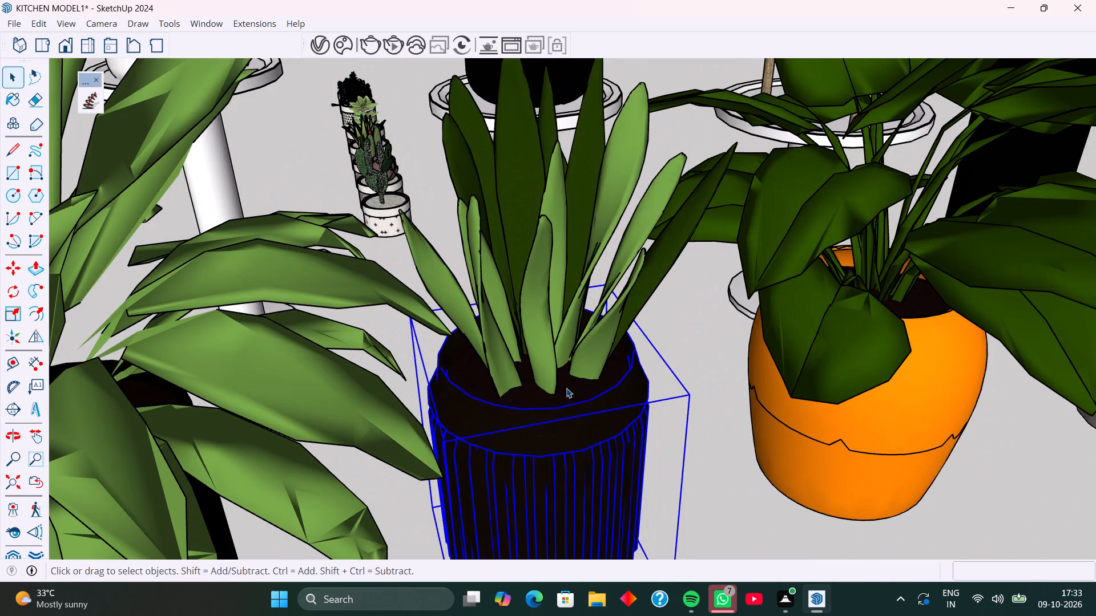
pyautogui.keyDown('shift'); pyautogui.click(566, 388); pyautogui.keyUp('shift')
pyautogui.keyDown('shift'); pyautogui.click(564, 339); pyautogui.keyUp('shift')
pyautogui.rightClick(598, 399)
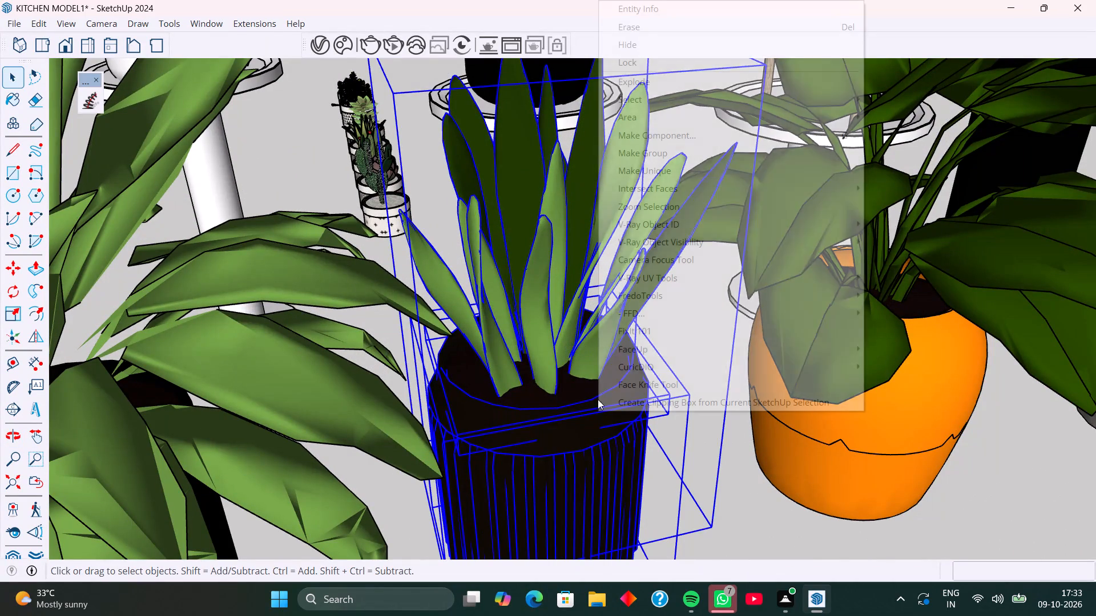
pyautogui.click(658, 152)
# Move the grouped snake plant onto the countertop below the long wall shelves, beside the small spiky plant.
pyautogui.scroll(-2, 642, 386)
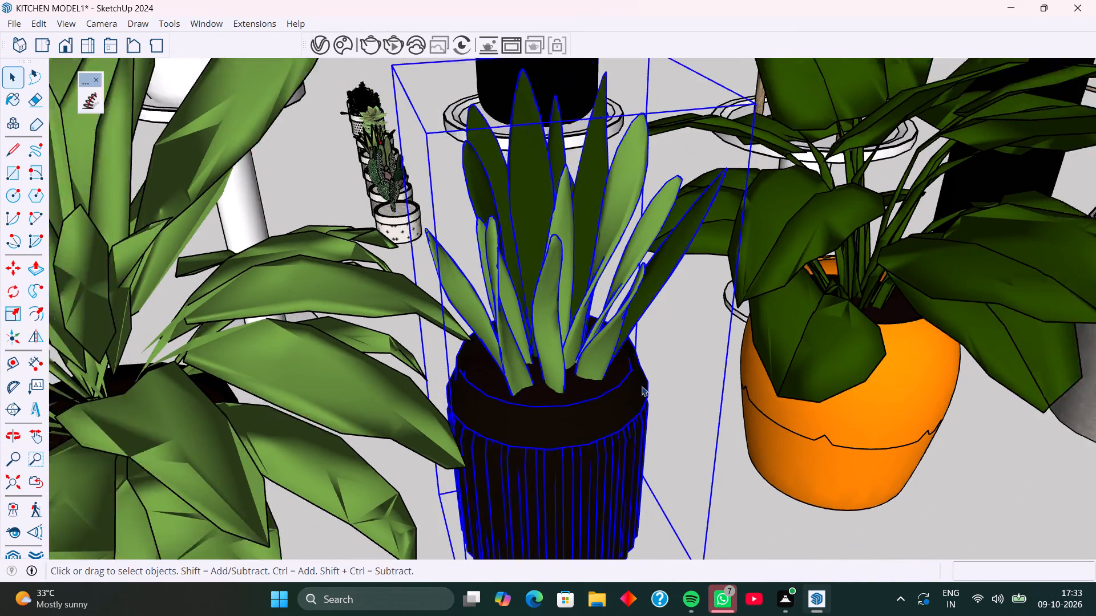
pyautogui.scroll(-2, 642, 386)
pyautogui.press('m')
pyautogui.click(686, 532)
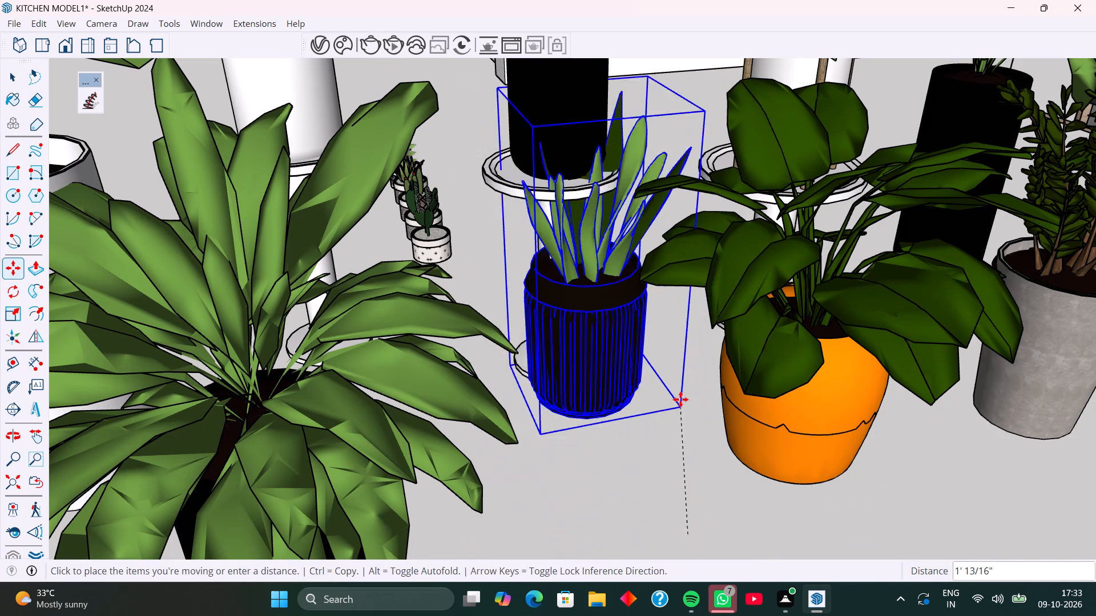
pyautogui.scroll(-11, 680, 398)
pyautogui.moveTo(601, 306); pyautogui.dragTo(879, 378, button='middle')
pyautogui.moveTo(554, 221); pyautogui.dragTo(818, 229, button='middle')
pyautogui.scroll(-2, 547, 275)
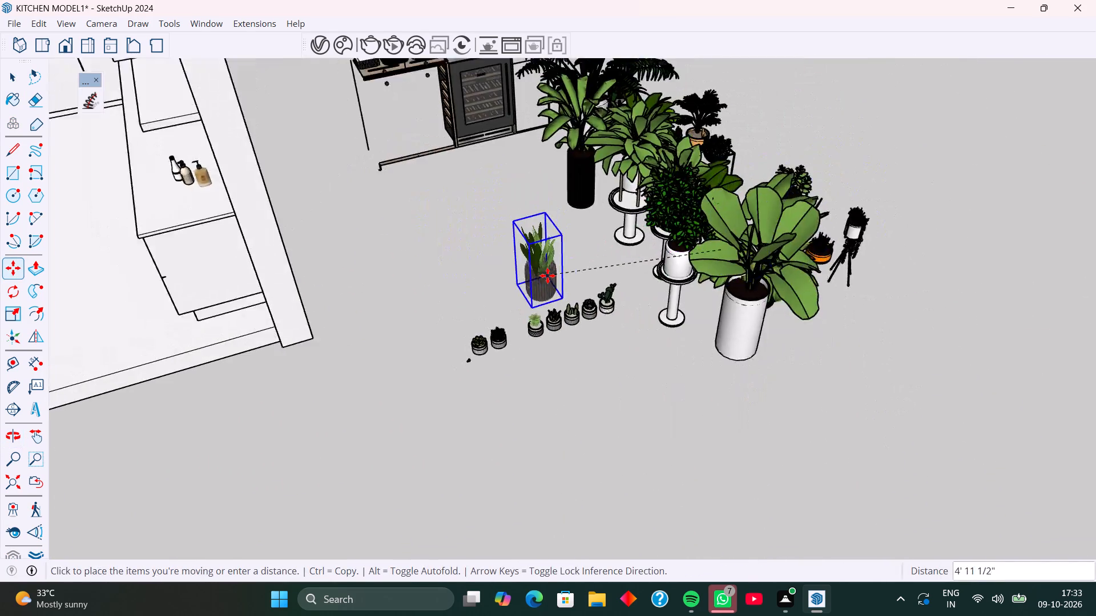
pyautogui.scroll(-3, 547, 275)
pyautogui.keyDown('shift'); pyautogui.moveTo(446, 242); pyautogui.dragTo(863, 305, button='middle'); pyautogui.keyUp('shift')
pyautogui.moveTo(776, 252); pyautogui.dragTo(764, 200, button='middle')
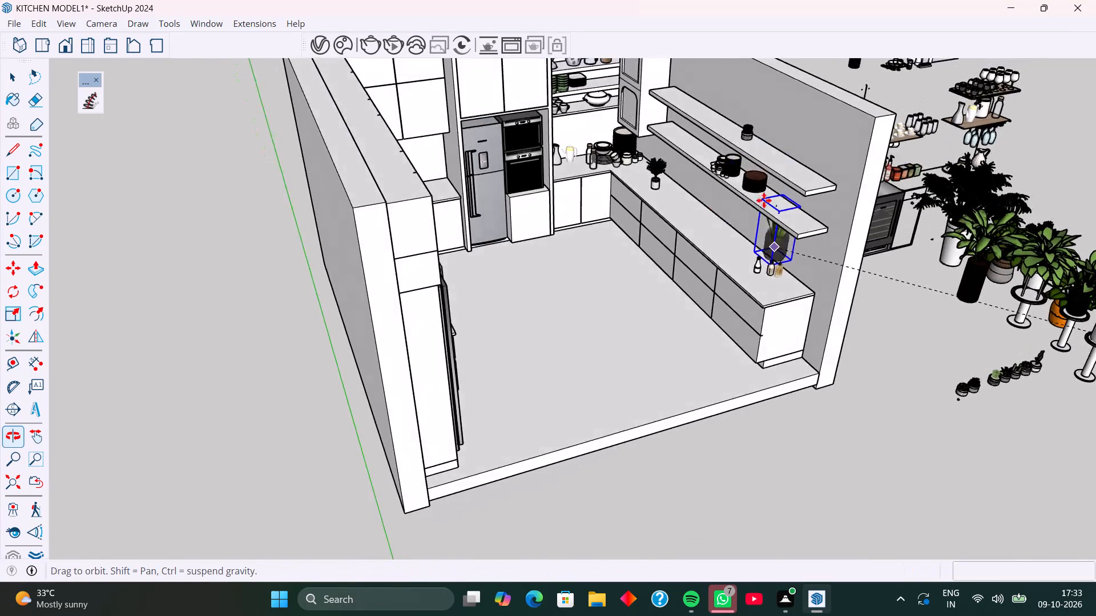
pyautogui.scroll(15, 693, 204)
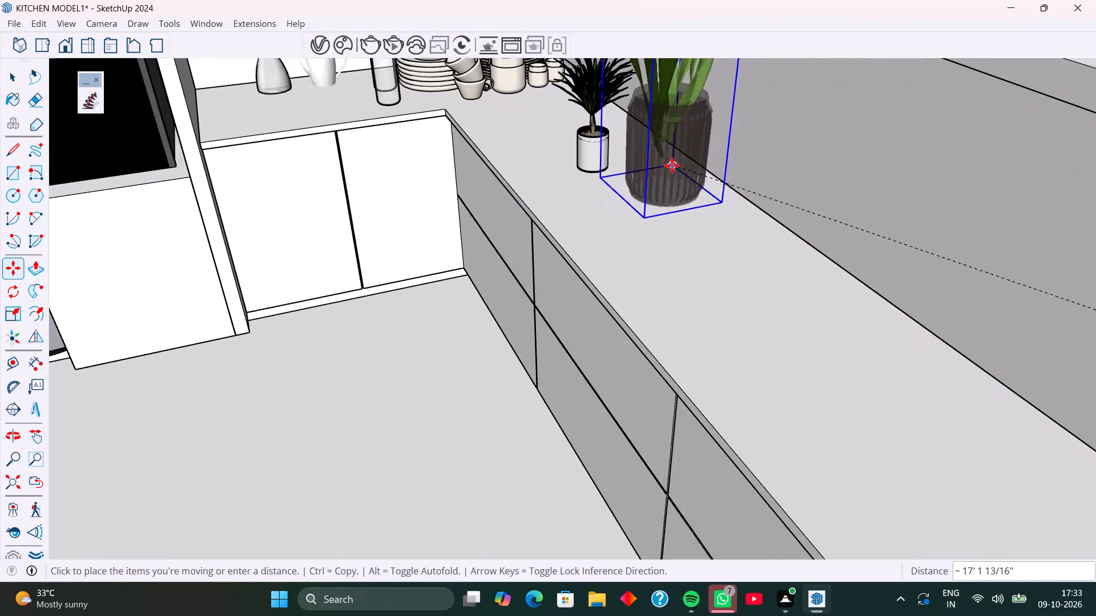
pyautogui.click(676, 159)
# Scale the snake plant on the countertop down uniformly to 0.73, using a temporary see-through edge display.
pyautogui.moveTo(681, 198); pyautogui.dragTo(786, 217, button='middle')
pyautogui.scroll(-4, 764, 221)
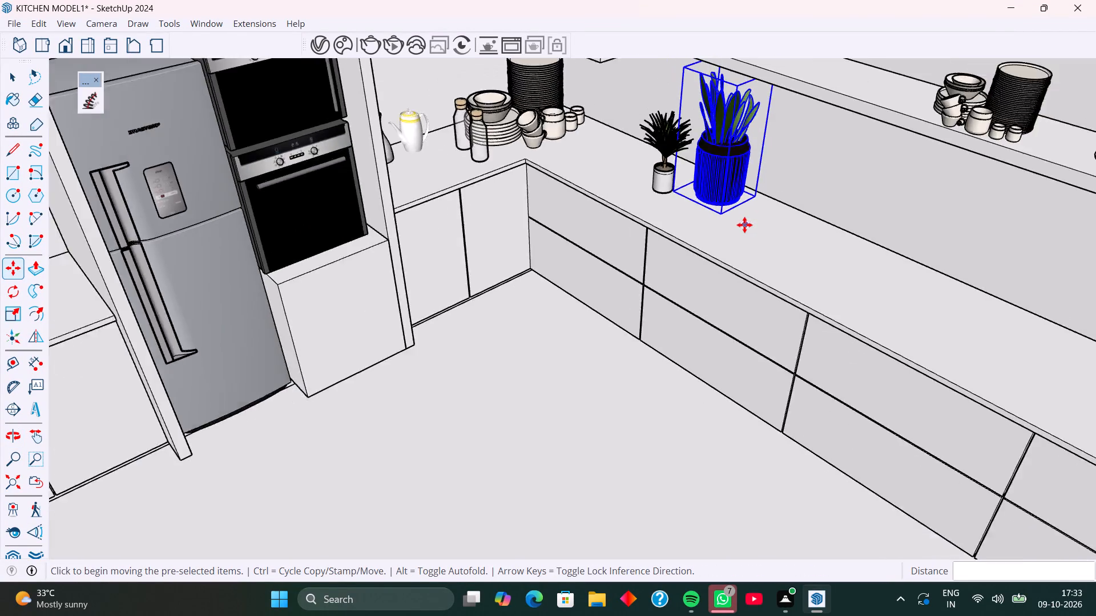
pyautogui.scroll(-4, 744, 225)
pyautogui.press('s')
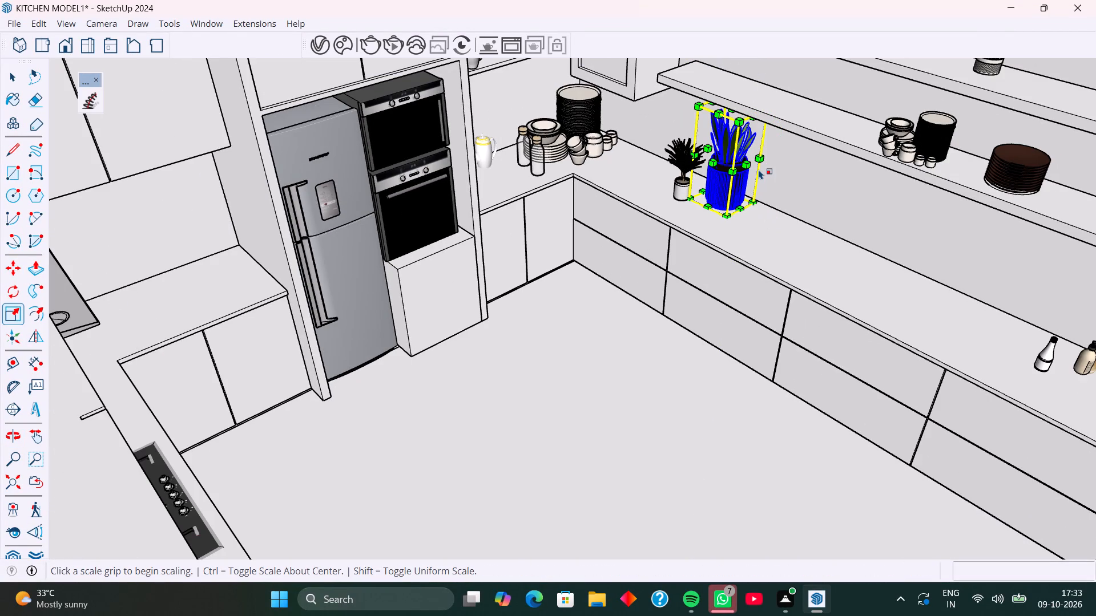
pyautogui.press('k')
pyautogui.click(728, 92)
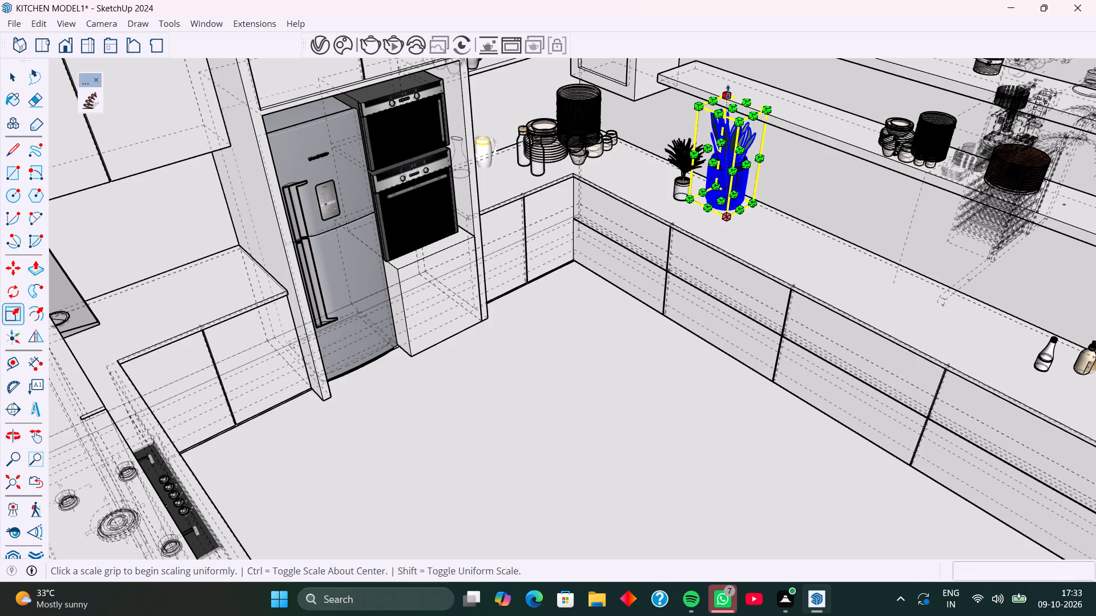
pyautogui.click(729, 129)
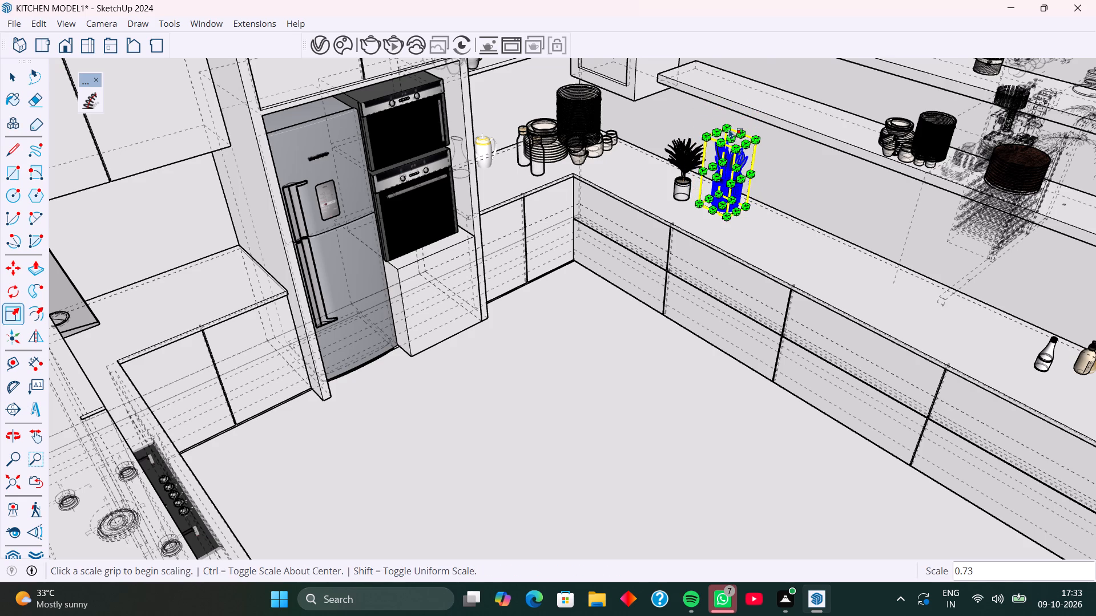
pyautogui.press('space')
pyautogui.scroll(-4, 668, 260)
pyautogui.click(1033, 515)
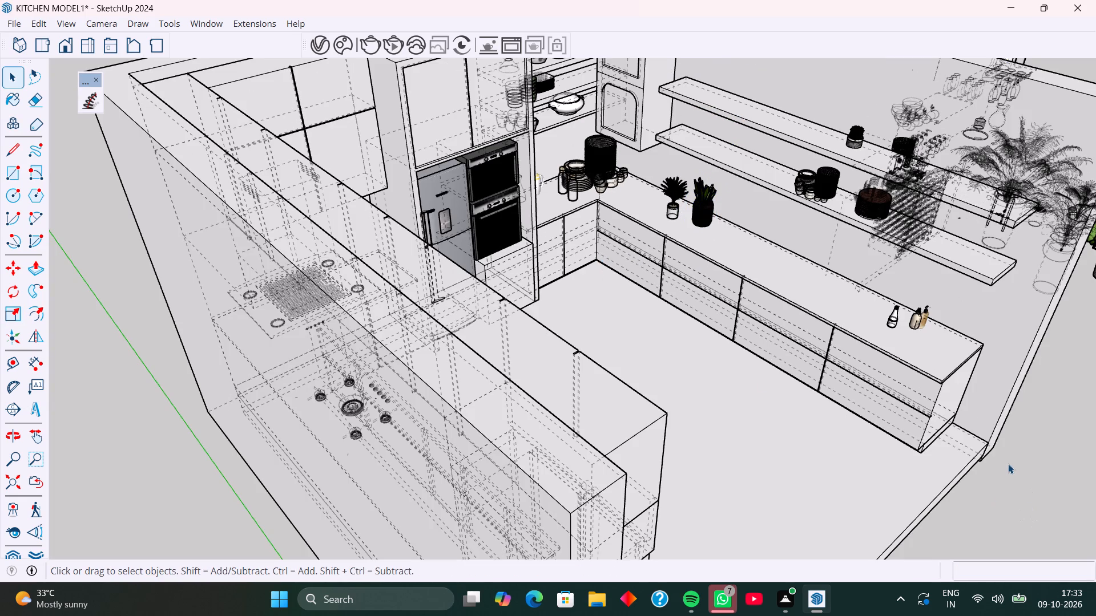
pyautogui.press('k')
# Move the white bottle at the countertop's end about 3 1/2" closer to the two soap dispensers.
pyautogui.moveTo(972, 458); pyautogui.dragTo(904, 330, button='middle')
pyautogui.moveTo(904, 330); pyautogui.dragTo(948, 418, button='middle')
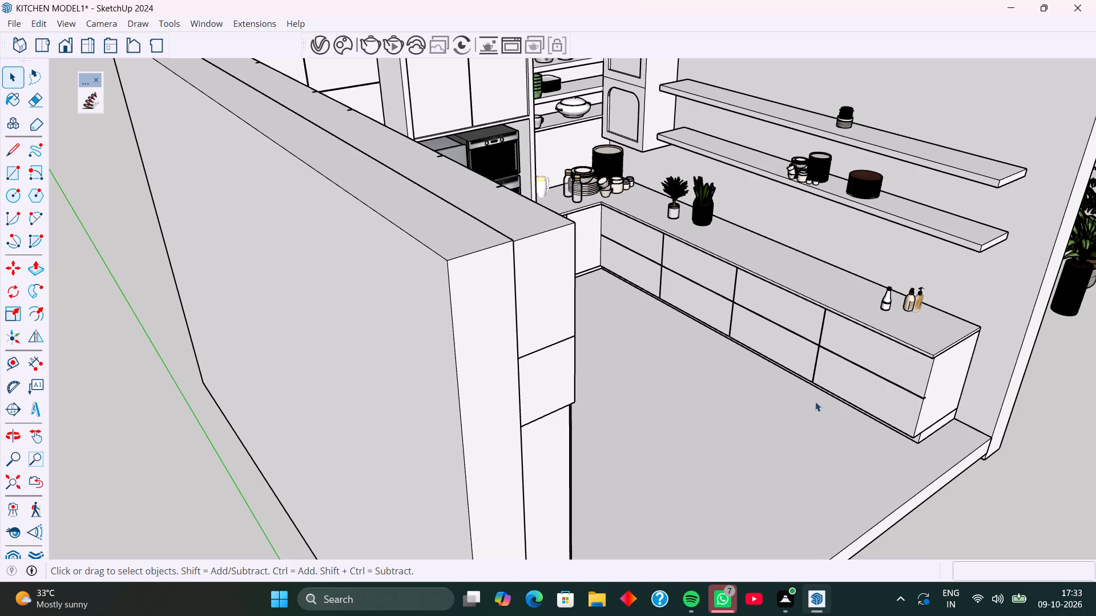
pyautogui.moveTo(914, 311); pyautogui.dragTo(858, 295, button='middle')
pyautogui.scroll(6, 867, 305)
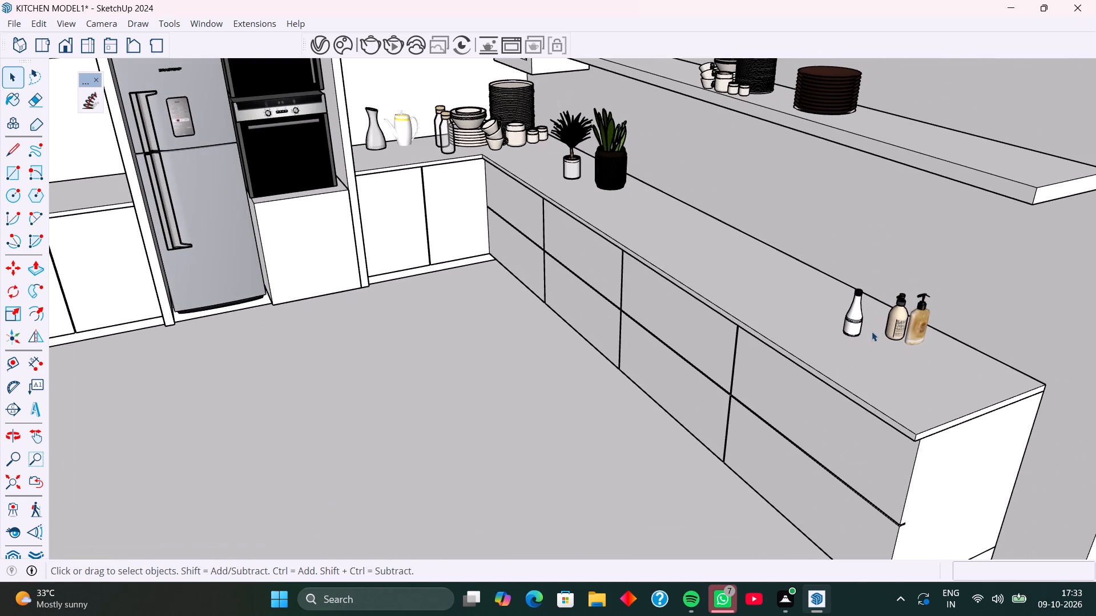
pyautogui.click(853, 328)
pyautogui.press('m')
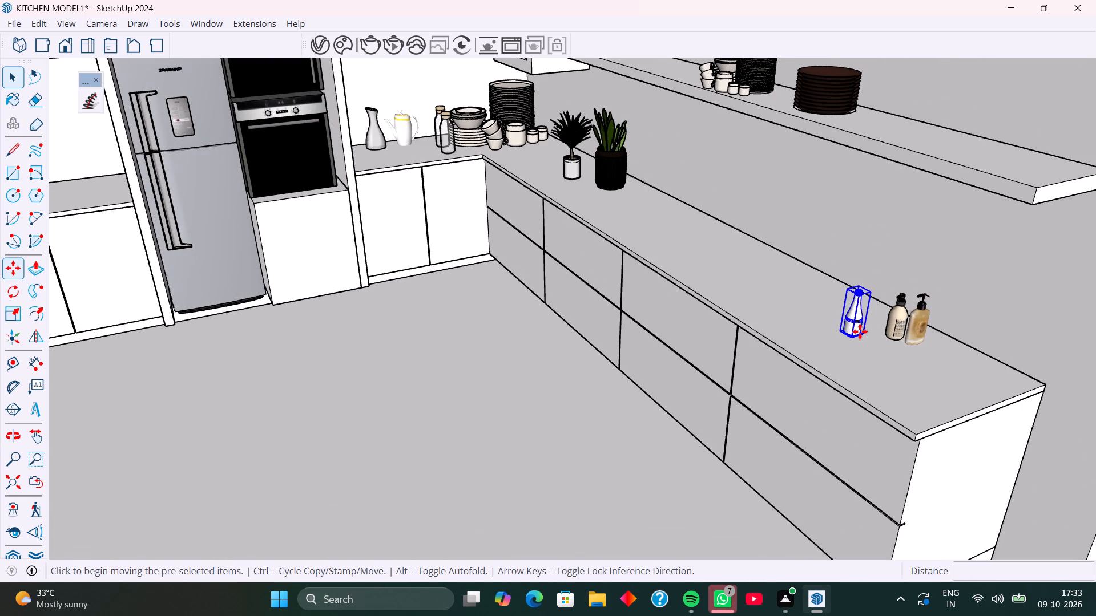
pyautogui.click(860, 331)
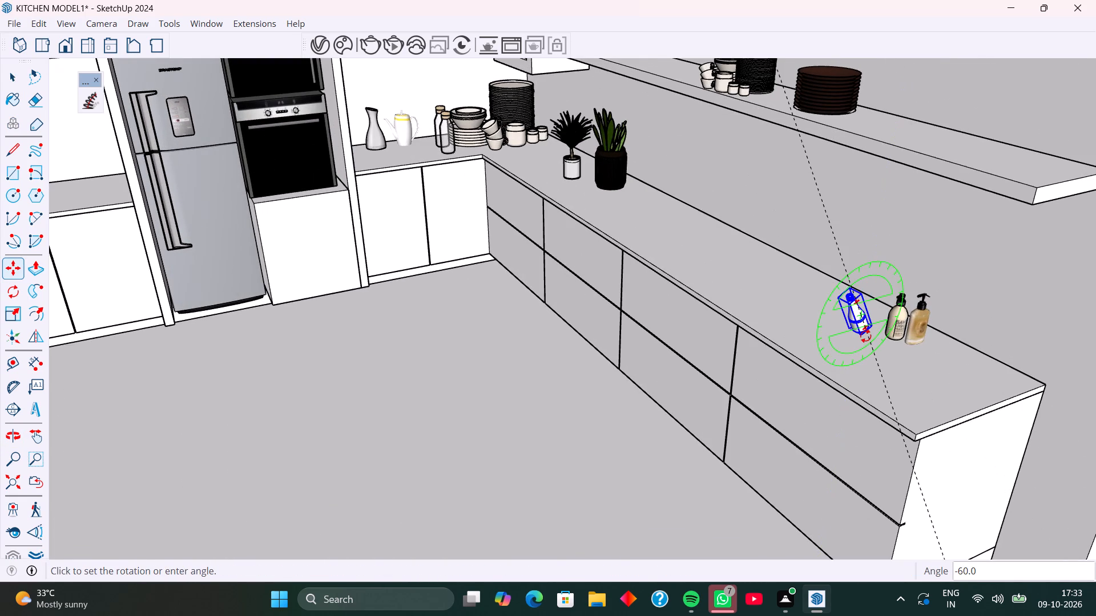
pyautogui.press('Escape')
pyautogui.click(865, 336)
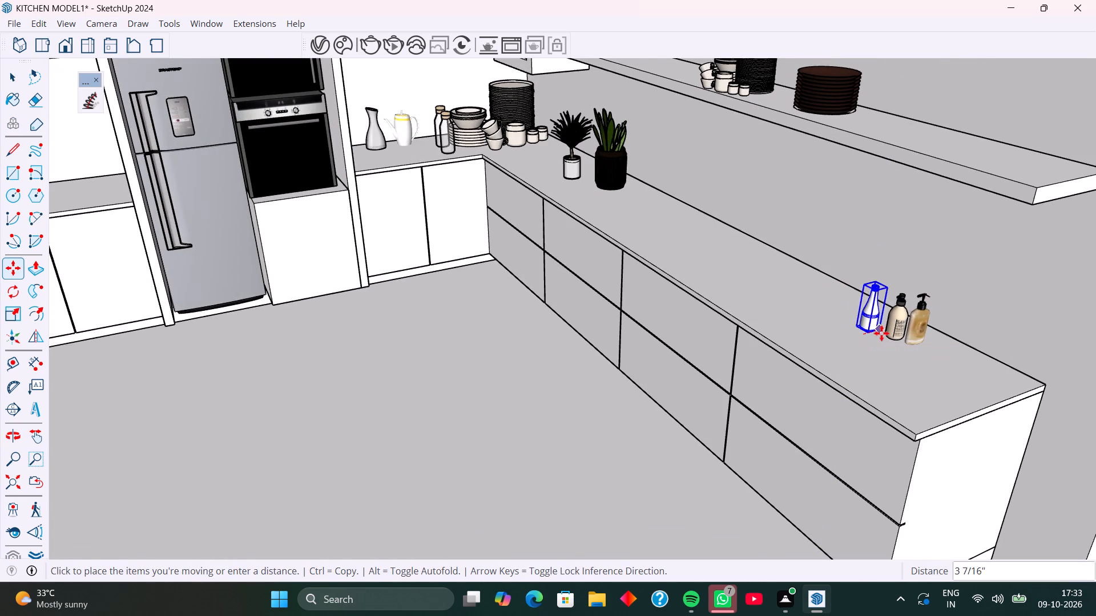
pyautogui.click(880, 329)
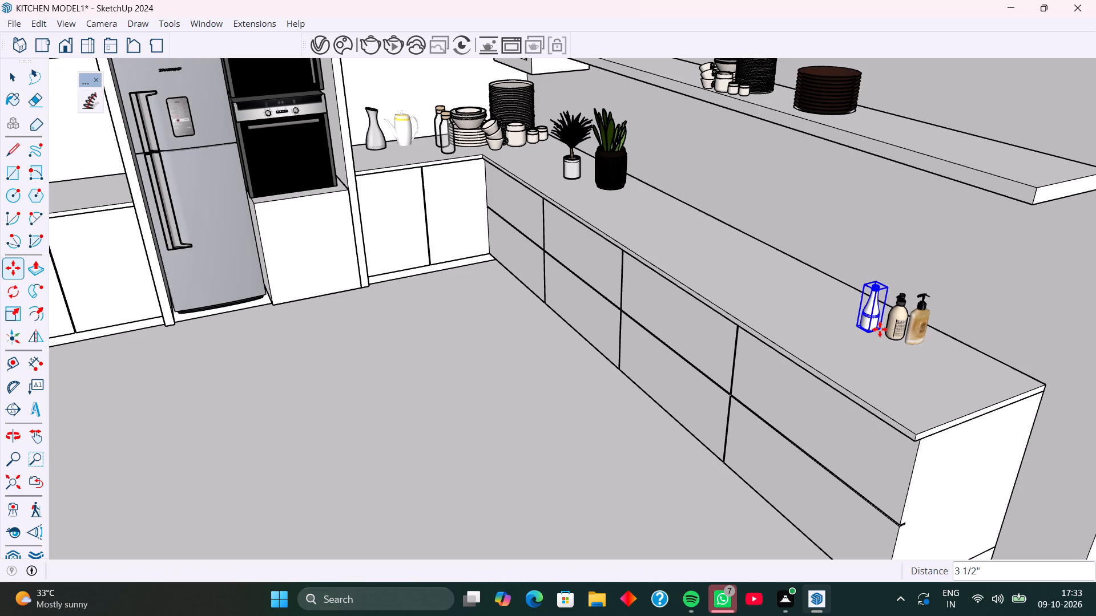
pyautogui.press('space')
pyautogui.scroll(-6, 747, 392)
pyautogui.click(1043, 487)
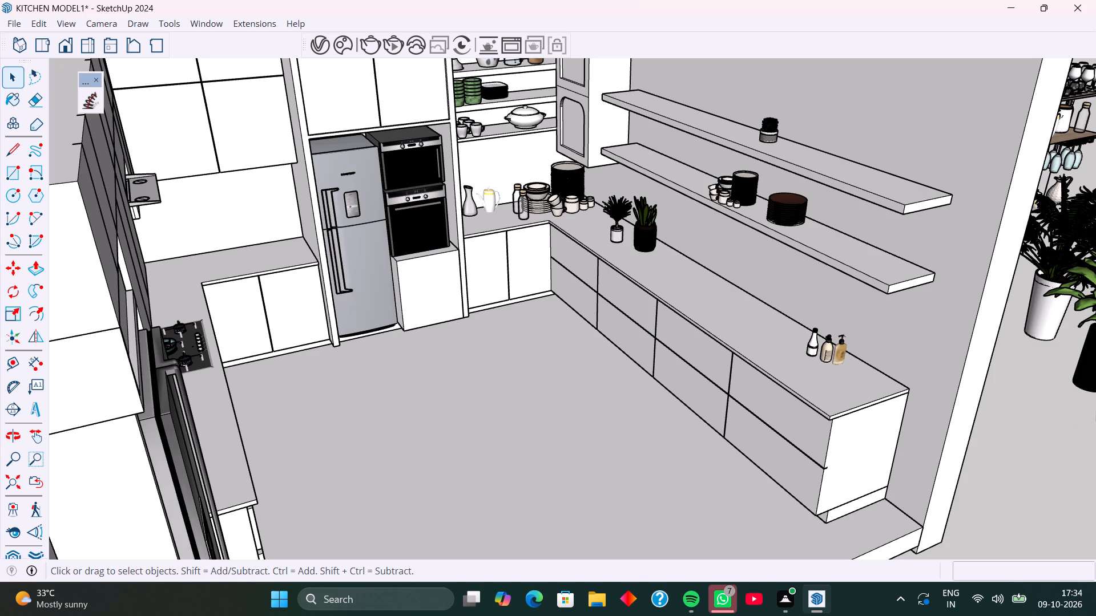
# Move the imported tableware set with jugs, wine glasses, plates and flower vase into the kitchen, beside the long wall shelves.
pyautogui.scroll(-5, 754, 349)
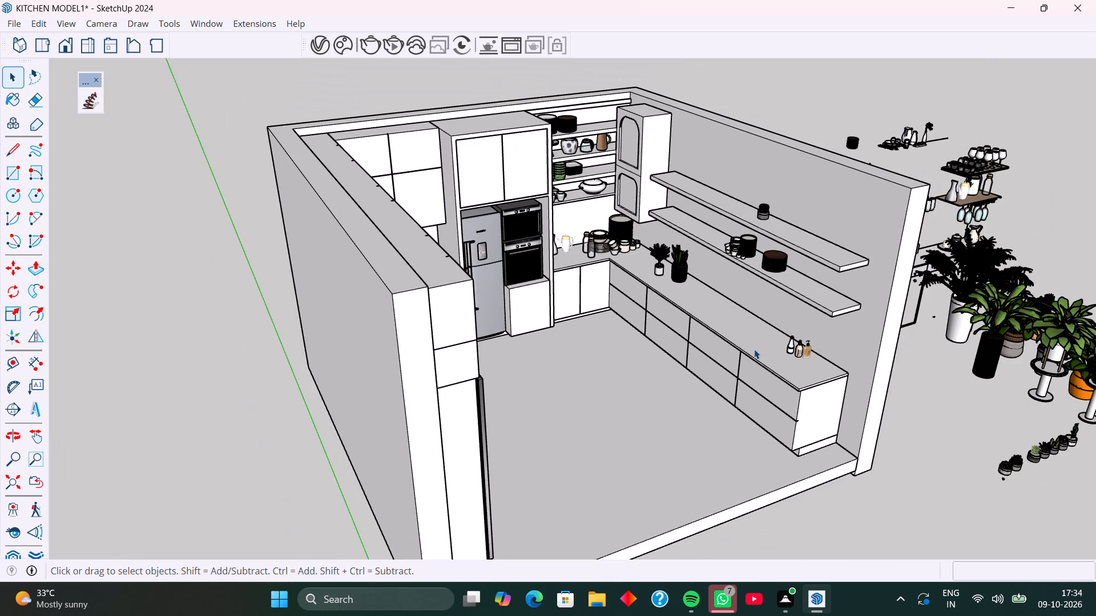
pyautogui.scroll(-3, 769, 358)
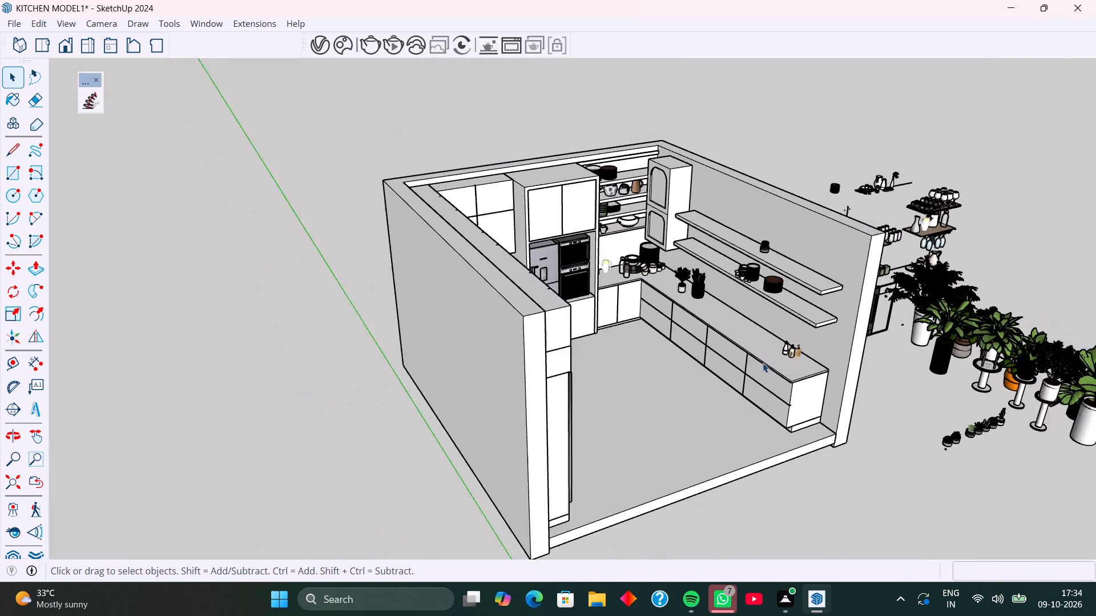
pyautogui.scroll(-1, 763, 363)
pyautogui.moveTo(780, 373); pyautogui.dragTo(652, 343, button='middle')
pyautogui.moveTo(861, 404); pyautogui.dragTo(861, 377, button='middle')
pyautogui.scroll(14, 960, 307)
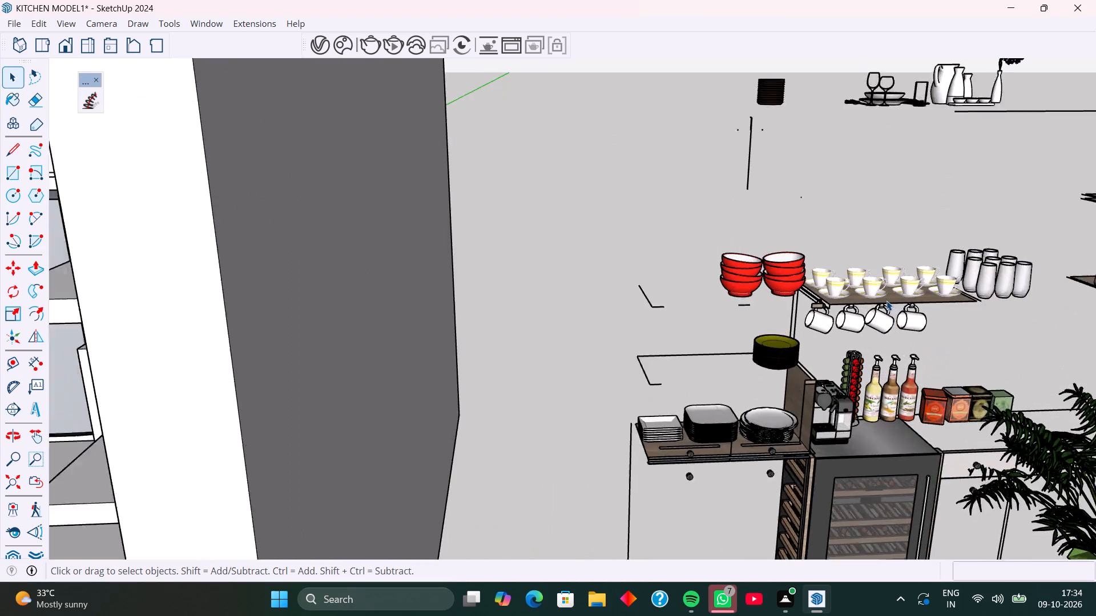
pyautogui.scroll(2, 887, 301)
pyautogui.moveTo(887, 300); pyautogui.dragTo(809, 290, button='middle')
pyautogui.scroll(-7, 853, 346)
pyautogui.moveTo(942, 396); pyautogui.dragTo(925, 393, button='middle')
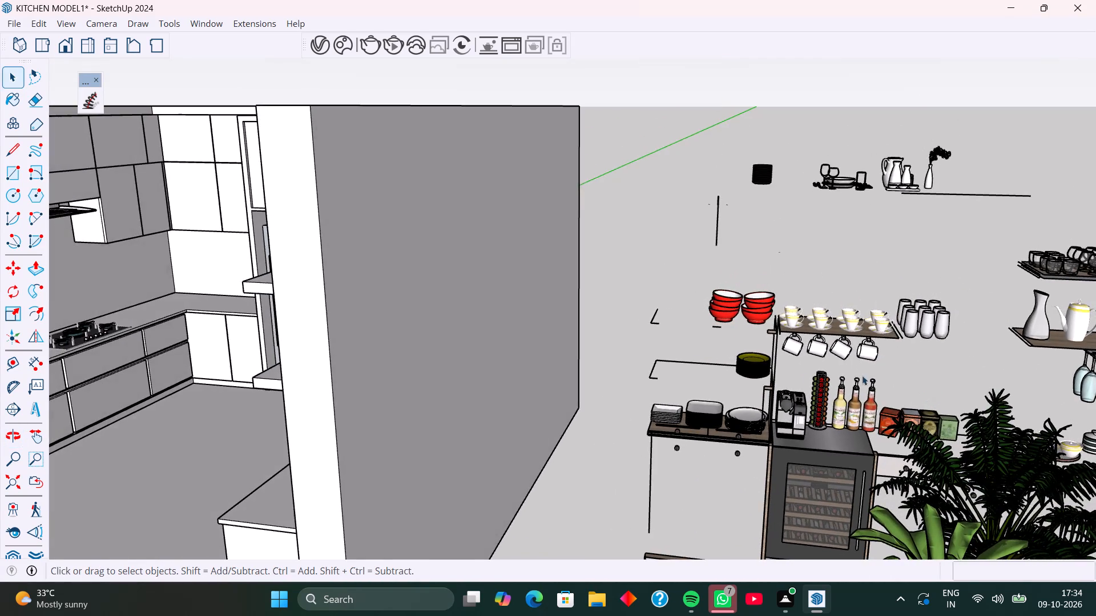
pyautogui.scroll(-4, 807, 375)
pyautogui.scroll(3, 880, 226)
pyautogui.click(880, 226)
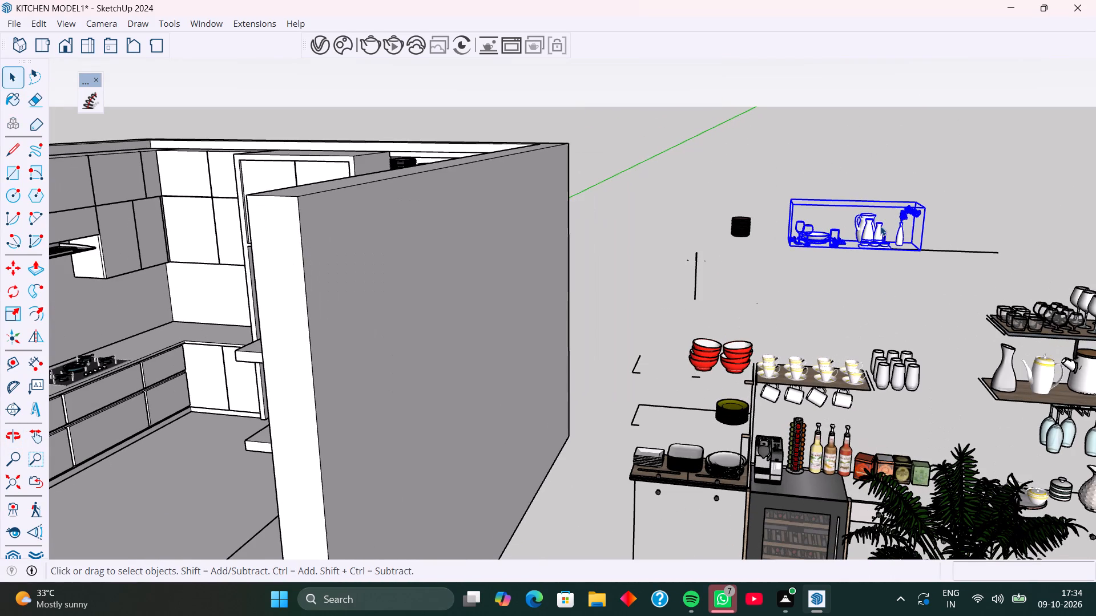
pyautogui.scroll(-4, 801, 279)
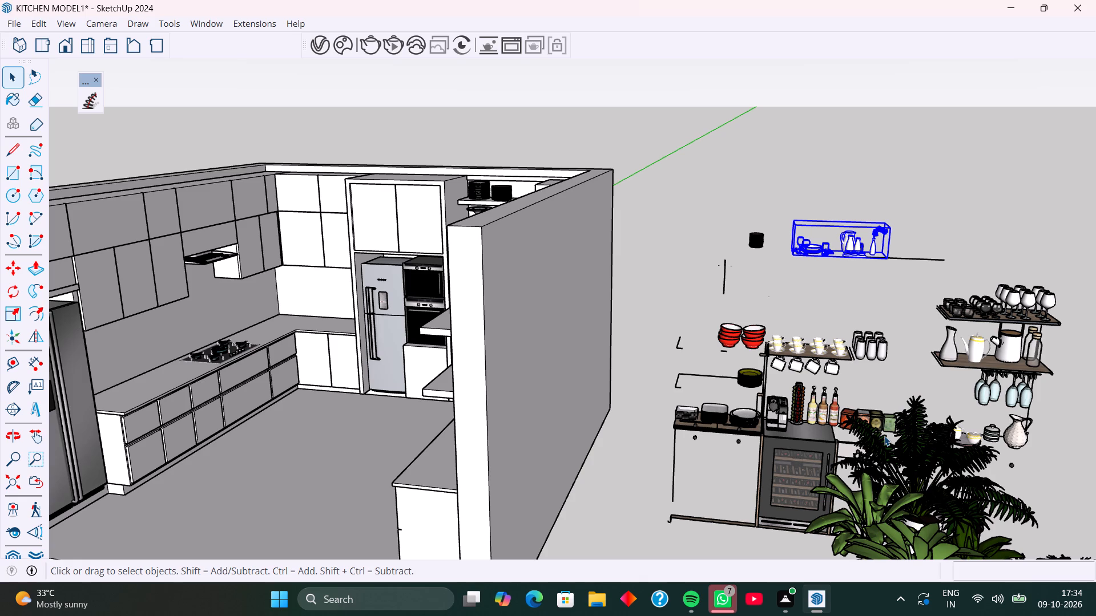
pyautogui.press('m')
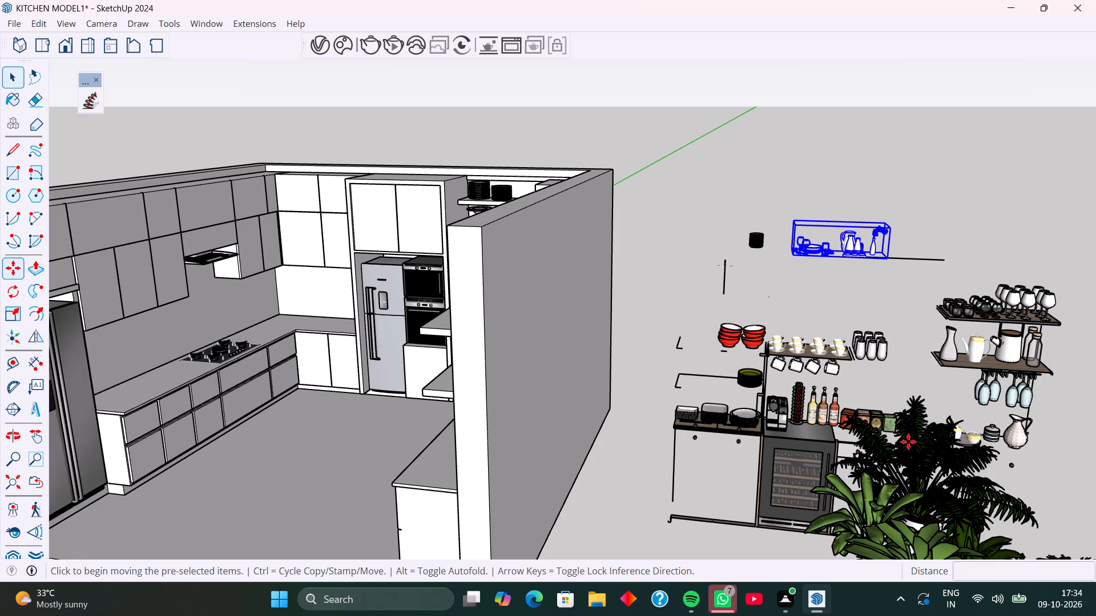
pyautogui.click(889, 260)
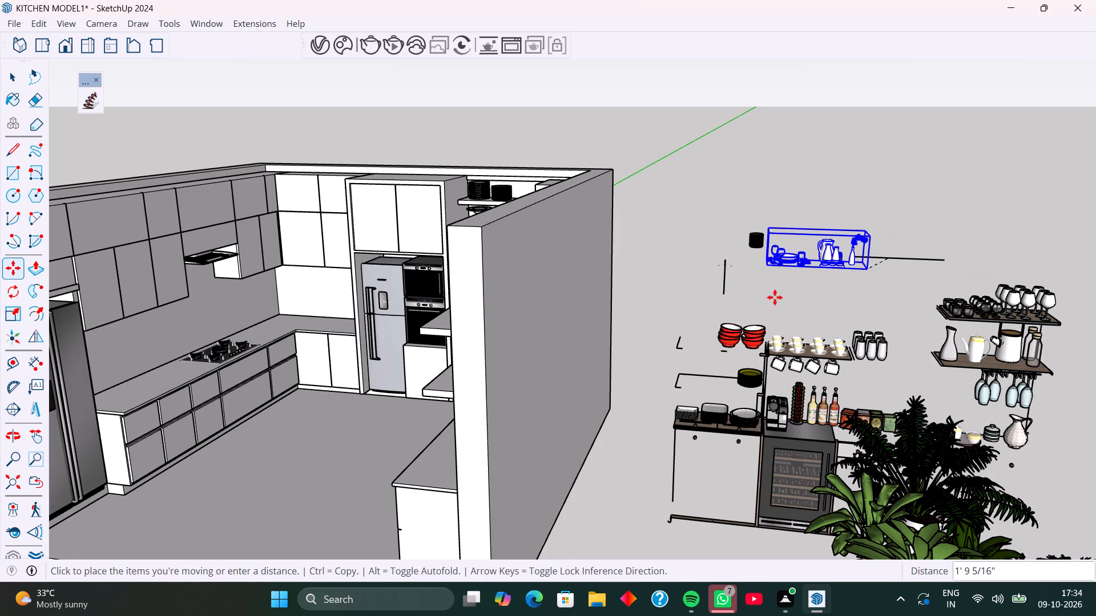
pyautogui.scroll(-9, 731, 315)
pyautogui.moveTo(732, 328); pyautogui.dragTo(905, 346, button='middle')
pyautogui.moveTo(608, 316); pyautogui.dragTo(761, 344, button='middle')
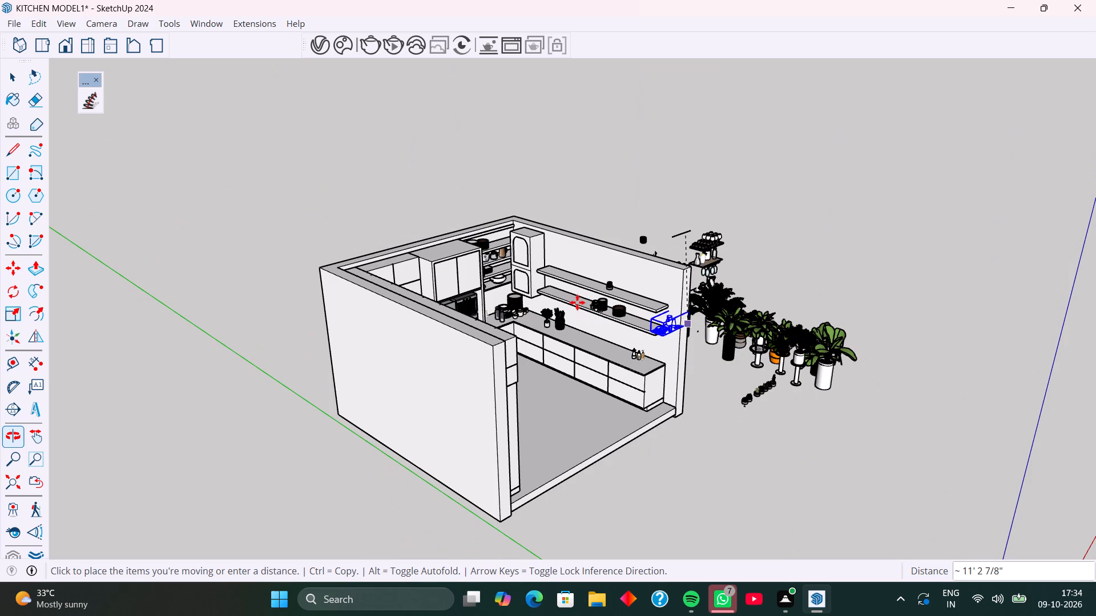
pyautogui.scroll(5, 577, 302)
pyautogui.scroll(3, 646, 301)
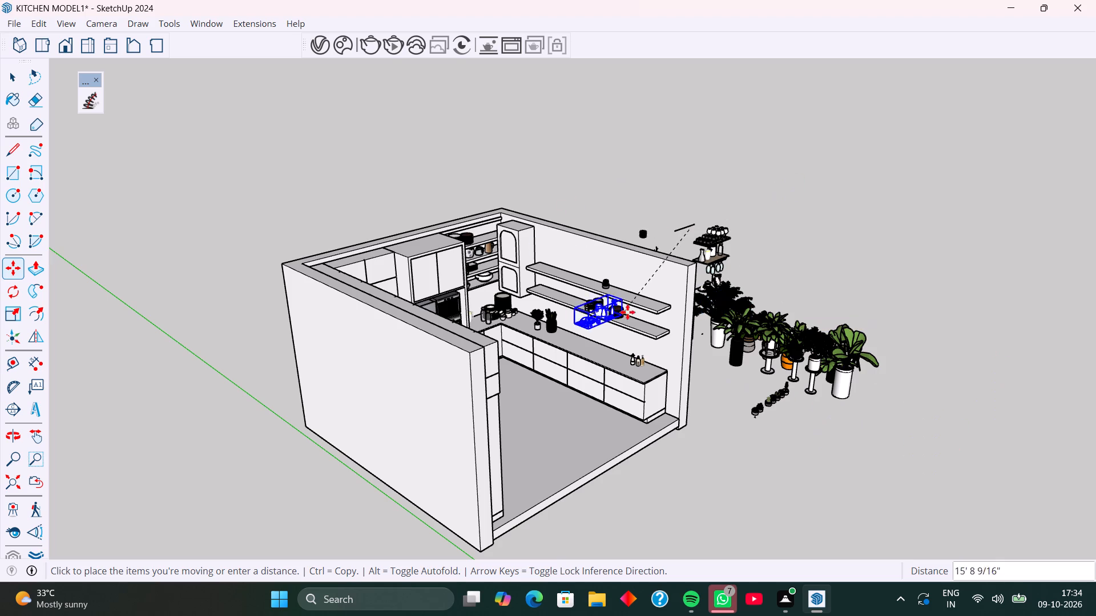
pyautogui.scroll(12, 627, 293)
pyautogui.click(550, 285)
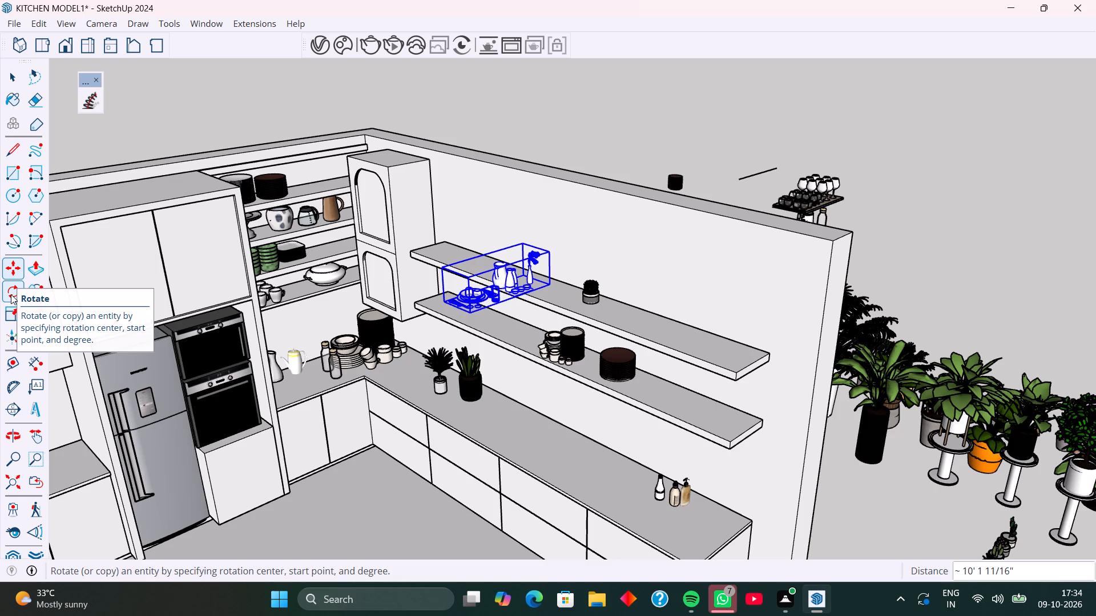
# Rotate the tableware set horizontally by 90 degrees so it runs along the long wall shelves.
pyautogui.click(11, 294)
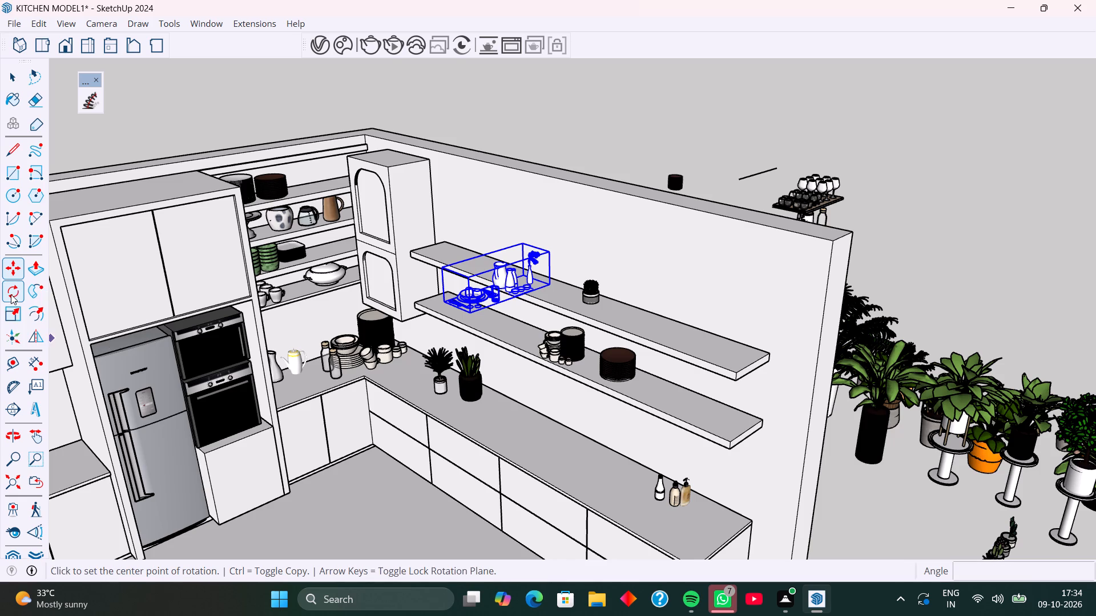
pyautogui.click(472, 313)
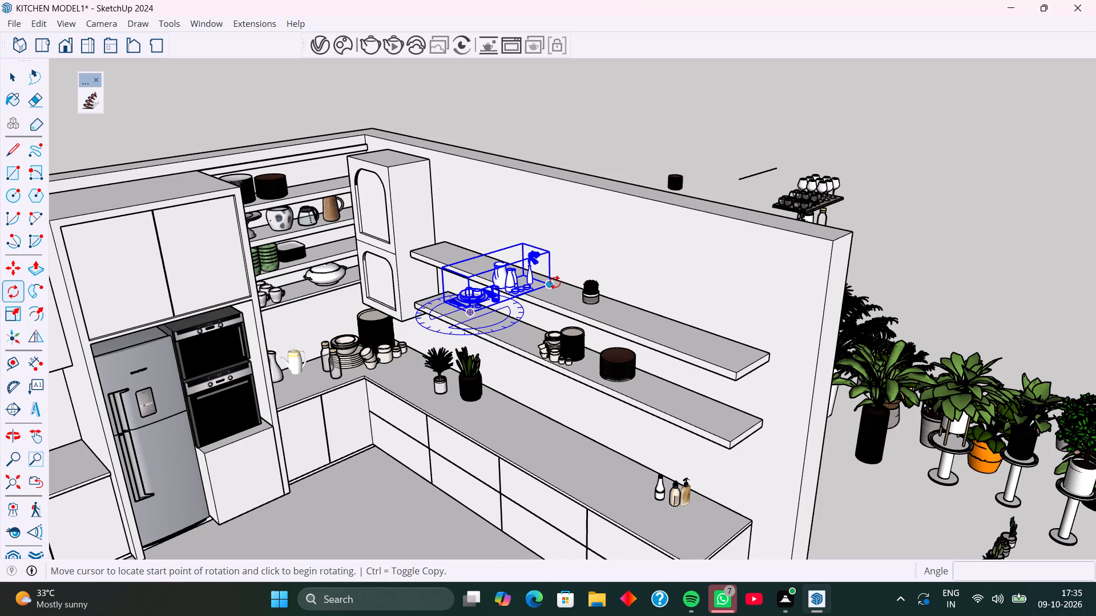
pyautogui.click(555, 282)
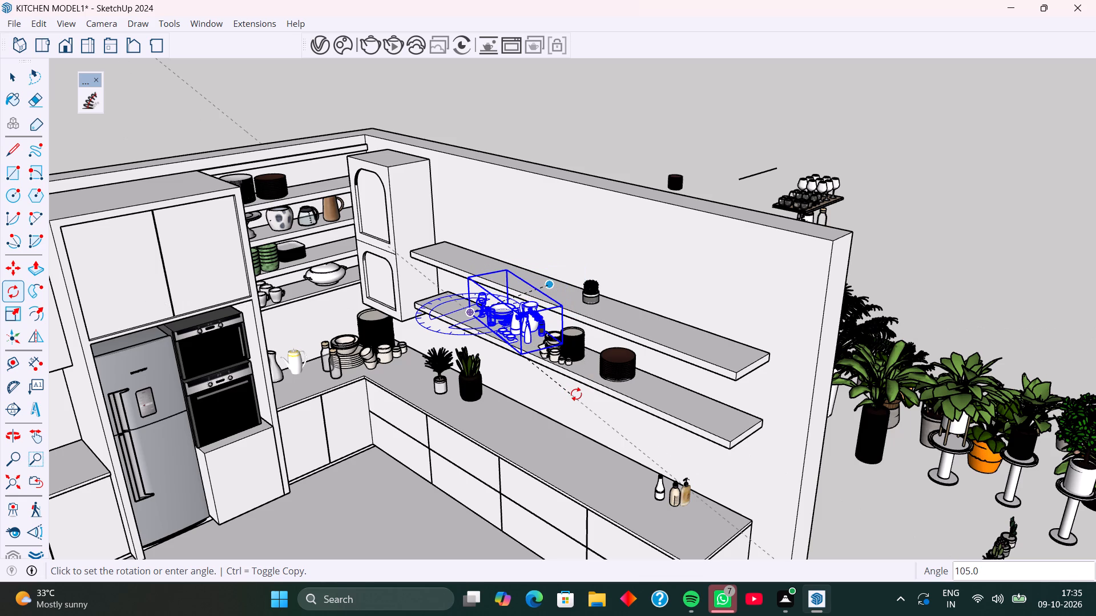
pyautogui.write('90')
pyautogui.press('Return')
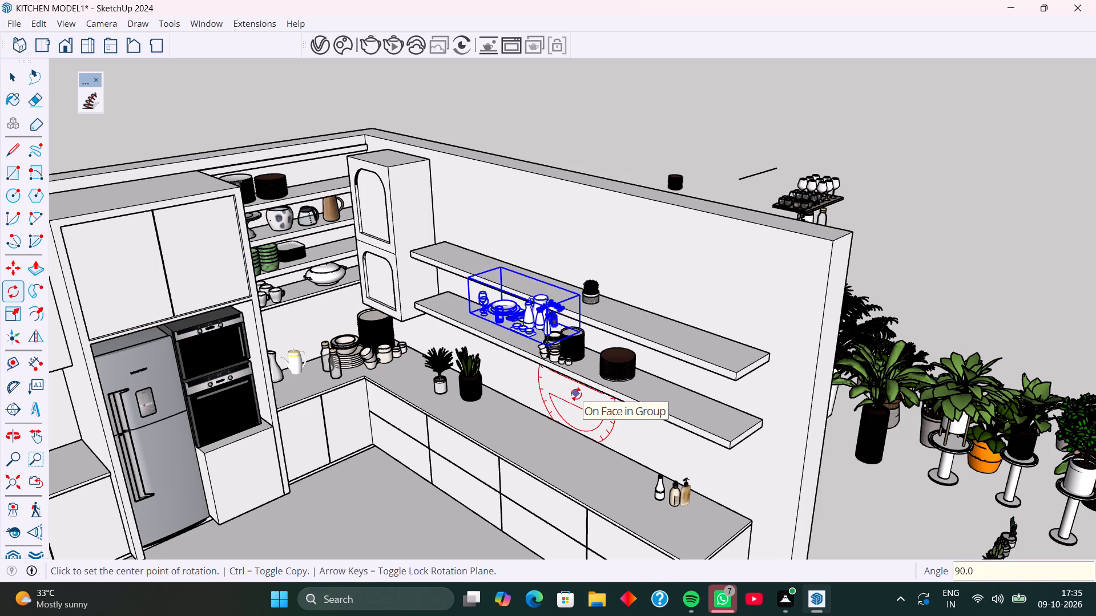
# Move the rotated tableware set about 2' 8" onto the upper long shelf, between the arched cabinet and the small potted cactus.
pyautogui.press('m')
pyautogui.scroll(4, 557, 338)
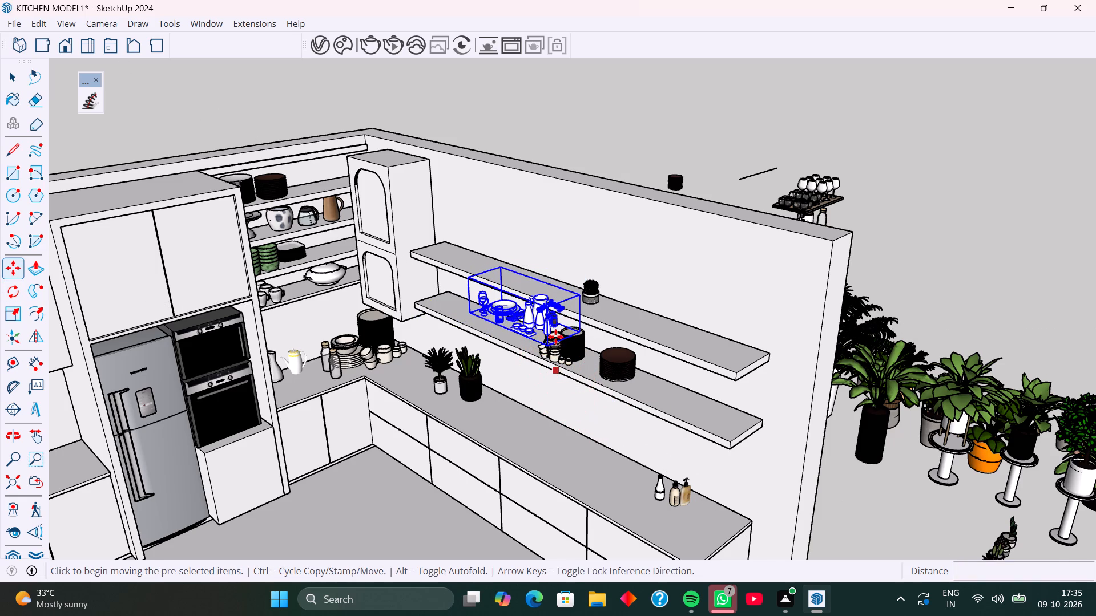
pyautogui.scroll(4, 555, 337)
pyautogui.moveTo(486, 327); pyautogui.dragTo(593, 343, button='middle')
pyautogui.scroll(3, 586, 323)
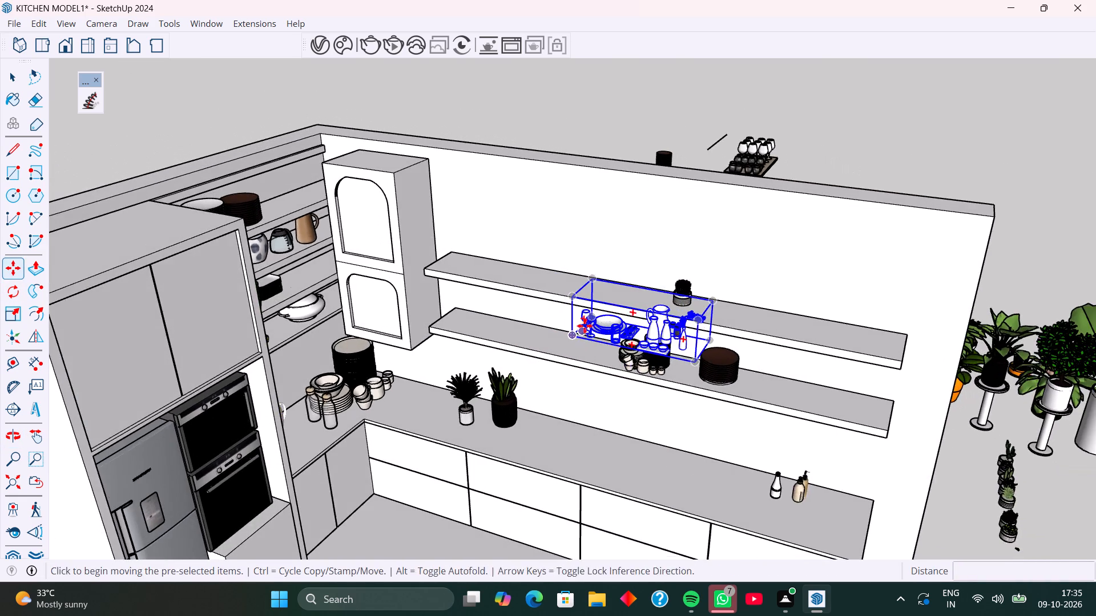
pyautogui.moveTo(574, 347); pyautogui.dragTo(639, 360, button='middle')
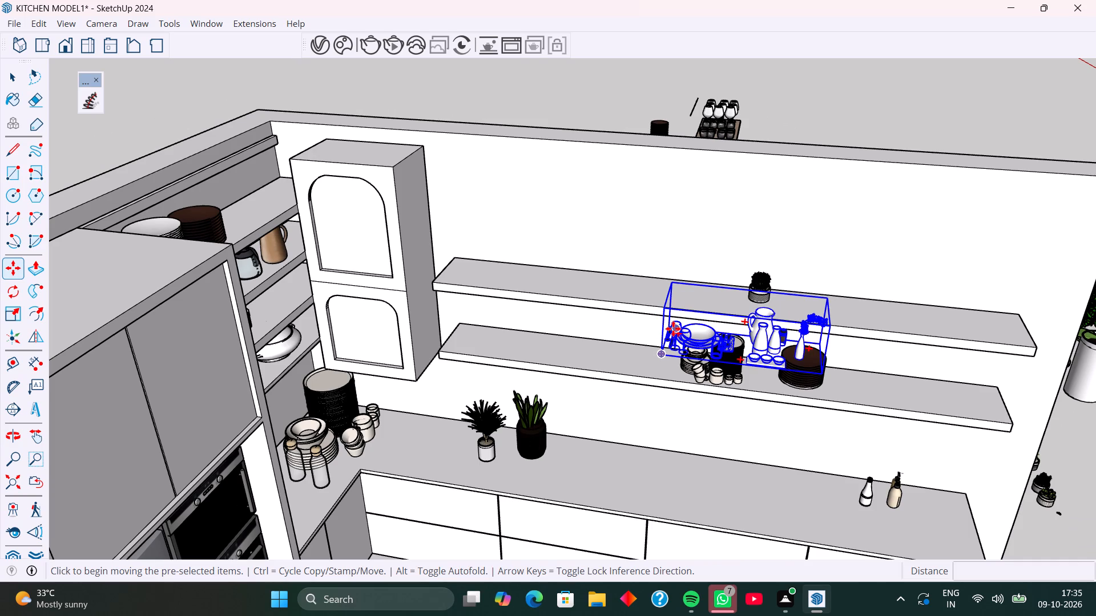
pyautogui.moveTo(650, 347); pyautogui.dragTo(687, 354, button='middle')
pyautogui.scroll(7, 700, 335)
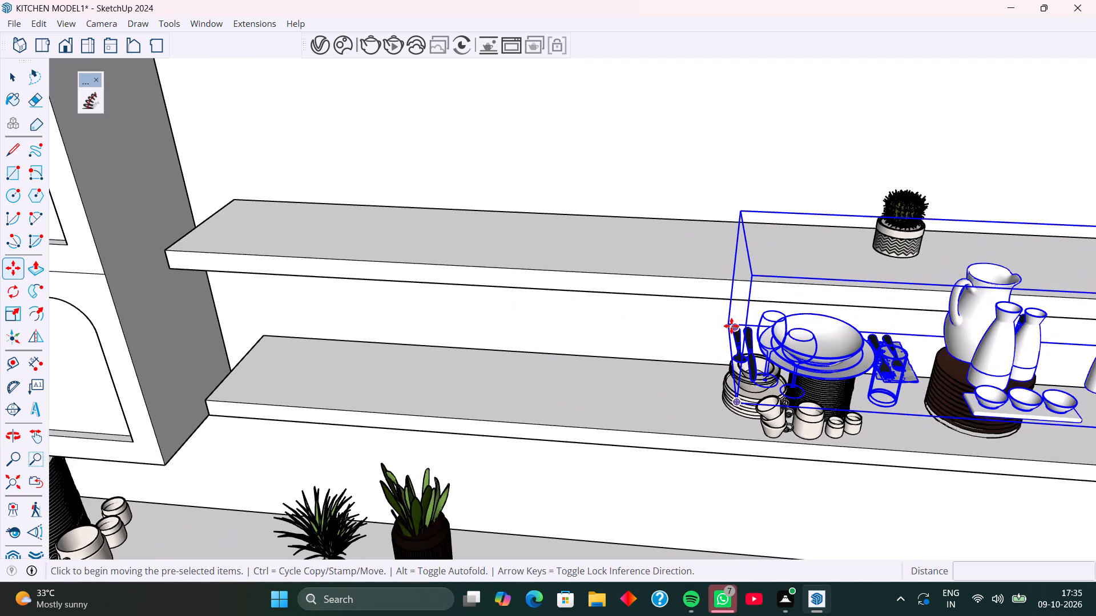
pyautogui.click(730, 325)
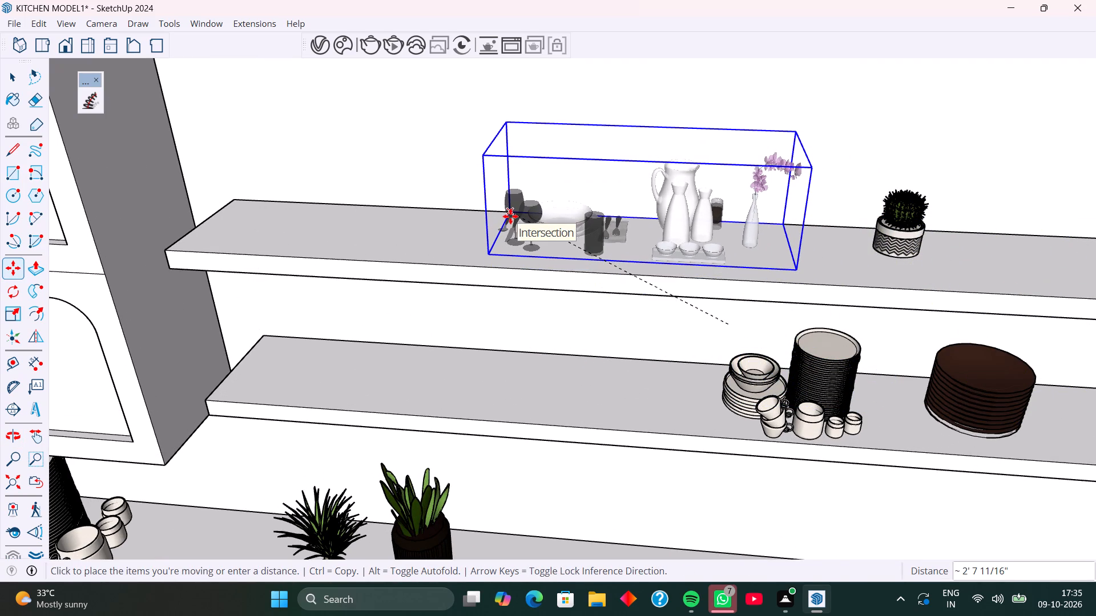
pyautogui.click(510, 216)
pyautogui.press('space')
pyautogui.scroll(-11, 449, 299)
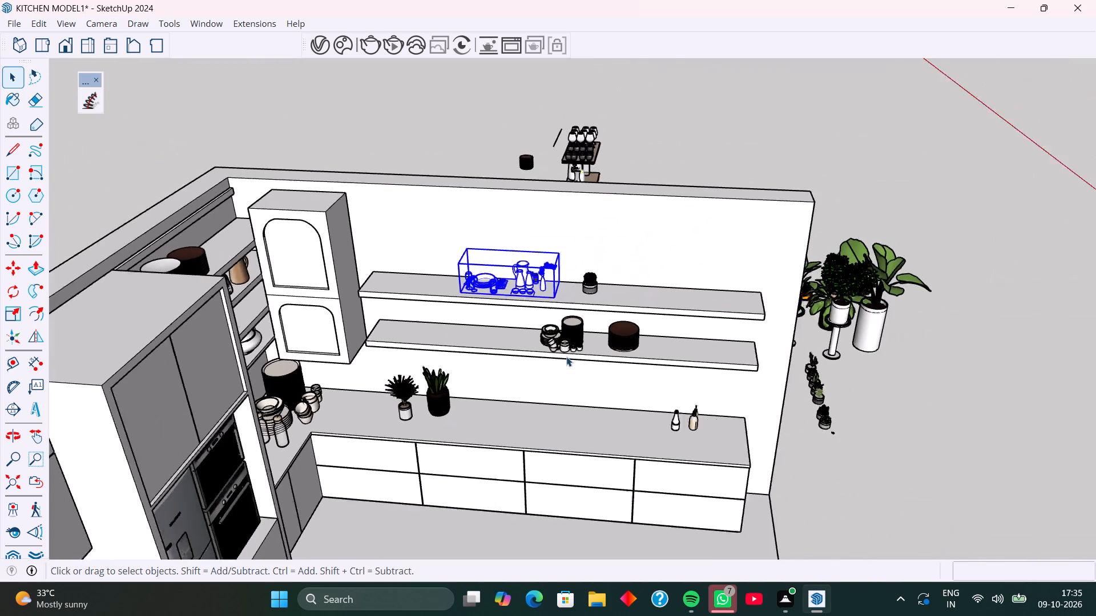
pyautogui.scroll(-2, 566, 356)
pyautogui.click(839, 483)
# Move the three syrup bottles from the imported coffee station onto the lower long shelf, between the arched cabinet and the bowls and cups.
pyautogui.moveTo(623, 377); pyautogui.dragTo(567, 352, button='middle')
pyautogui.scroll(8, 503, 264)
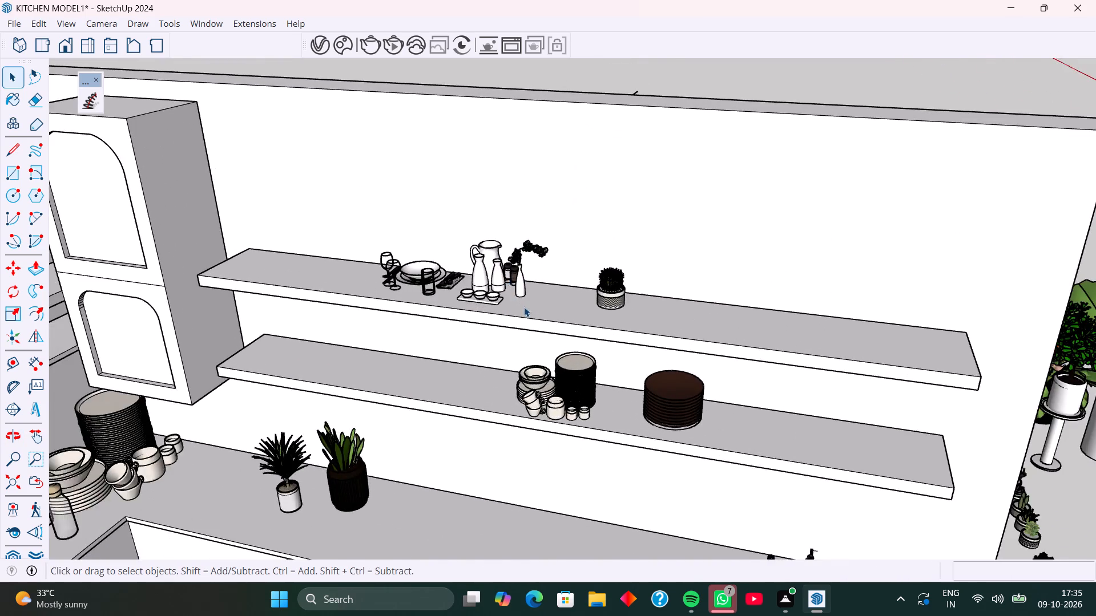
pyautogui.scroll(-5, 524, 307)
pyautogui.scroll(1, 583, 380)
pyautogui.moveTo(583, 380); pyautogui.dragTo(526, 371, button='middle')
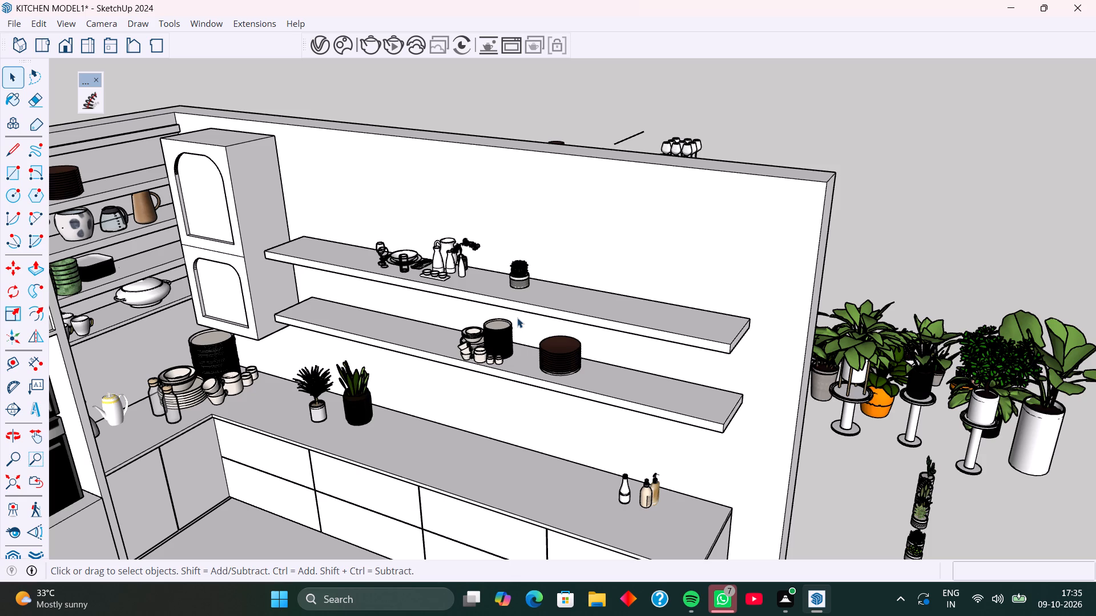
pyautogui.scroll(-3, 505, 295)
pyautogui.moveTo(535, 343); pyautogui.dragTo(451, 282, button='middle')
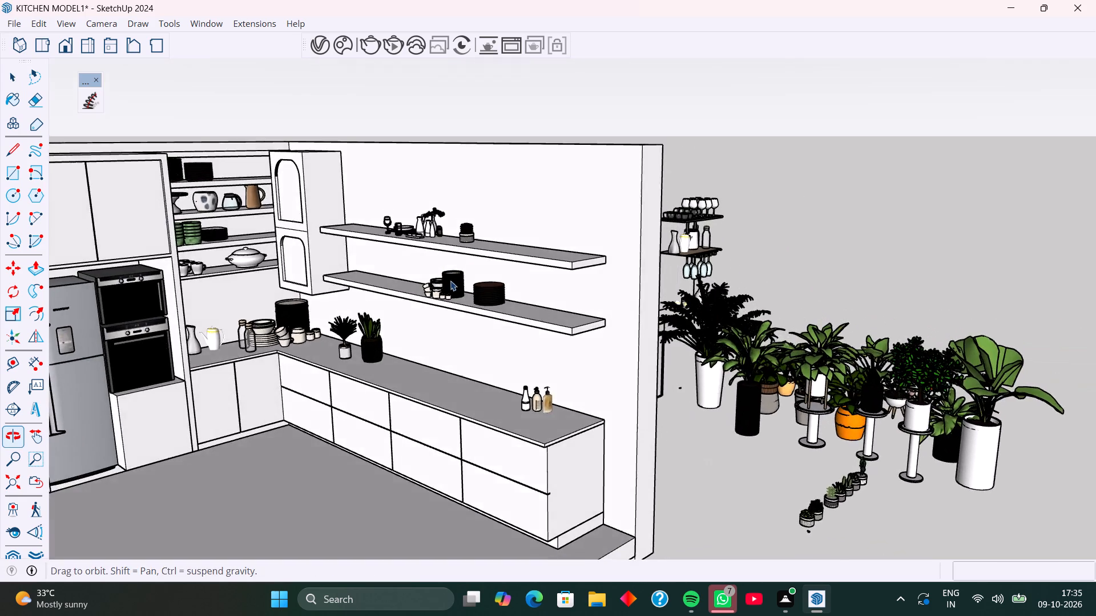
pyautogui.moveTo(507, 319); pyautogui.dragTo(468, 321, button='middle')
pyautogui.moveTo(525, 343); pyautogui.dragTo(489, 338, button='middle')
pyautogui.moveTo(509, 350); pyautogui.dragTo(440, 339, button='middle')
pyautogui.moveTo(599, 382); pyautogui.dragTo(535, 384, button='middle')
pyautogui.scroll(13, 703, 330)
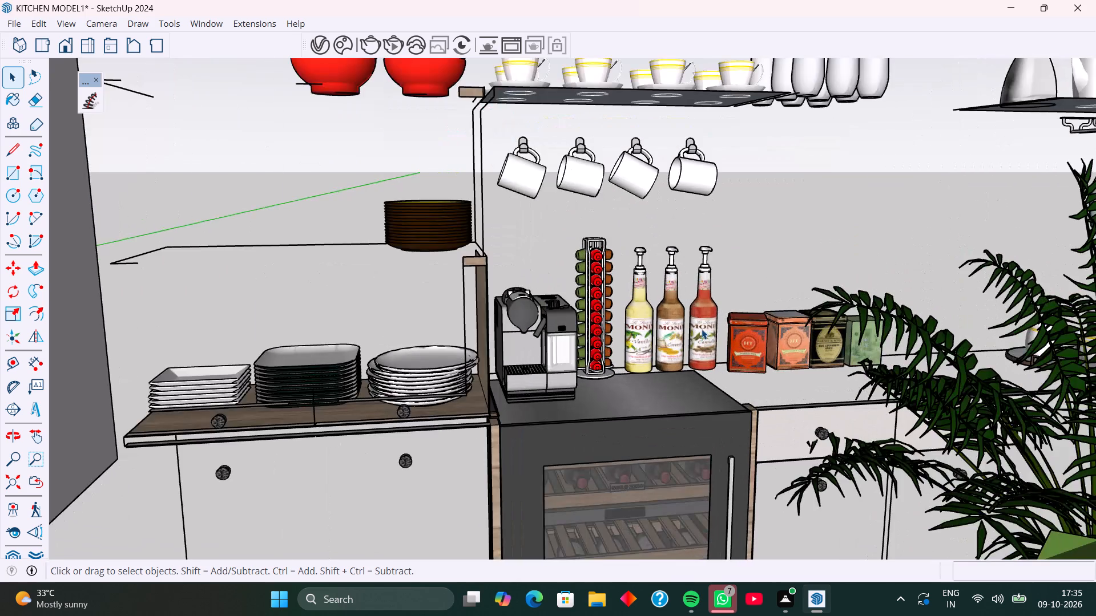
pyautogui.click(702, 329)
pyautogui.keyDown('shift'); pyautogui.click(664, 336); pyautogui.keyUp('shift')
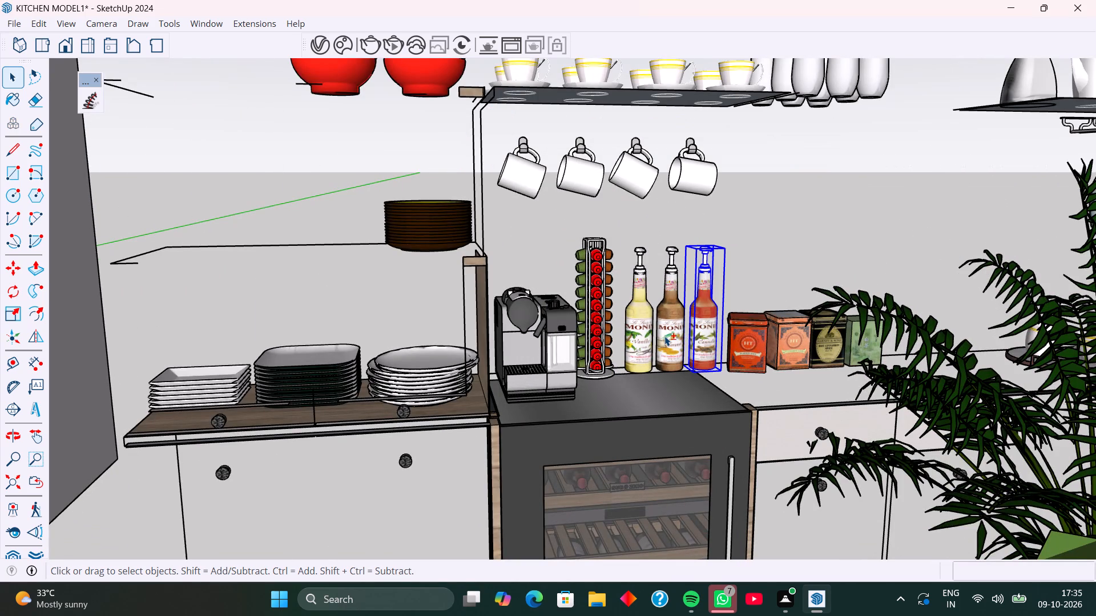
pyautogui.keyDown('shift'); pyautogui.click(640, 332); pyautogui.keyUp('shift')
pyautogui.keyDown('shift'); pyautogui.click(587, 342); pyautogui.keyUp('shift')
pyautogui.keyDown('shift'); pyautogui.click(592, 335); pyautogui.keyUp('shift')
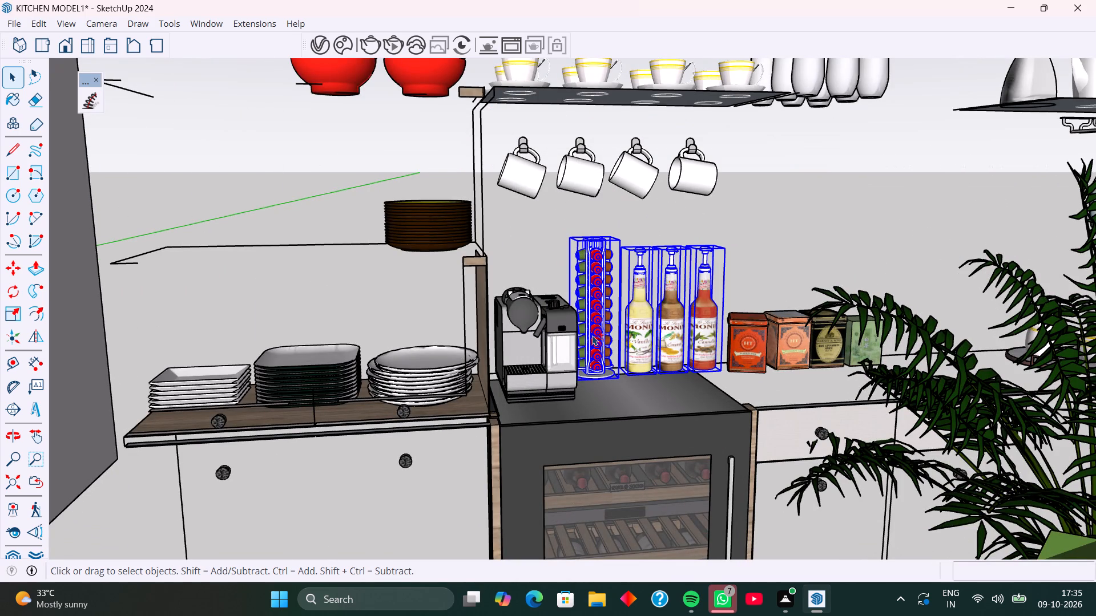
pyautogui.scroll(-1, 523, 286)
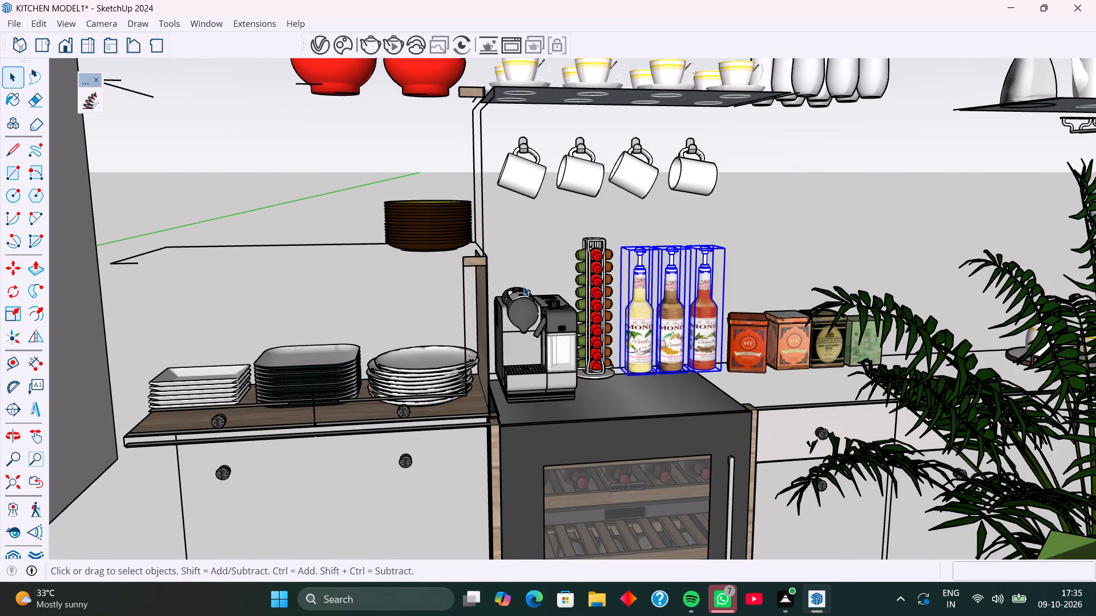
pyautogui.scroll(-3, 523, 286)
pyautogui.keyDown('shift'); pyautogui.moveTo(572, 326); pyautogui.dragTo(530, 318, button='middle'); pyautogui.keyUp('shift')
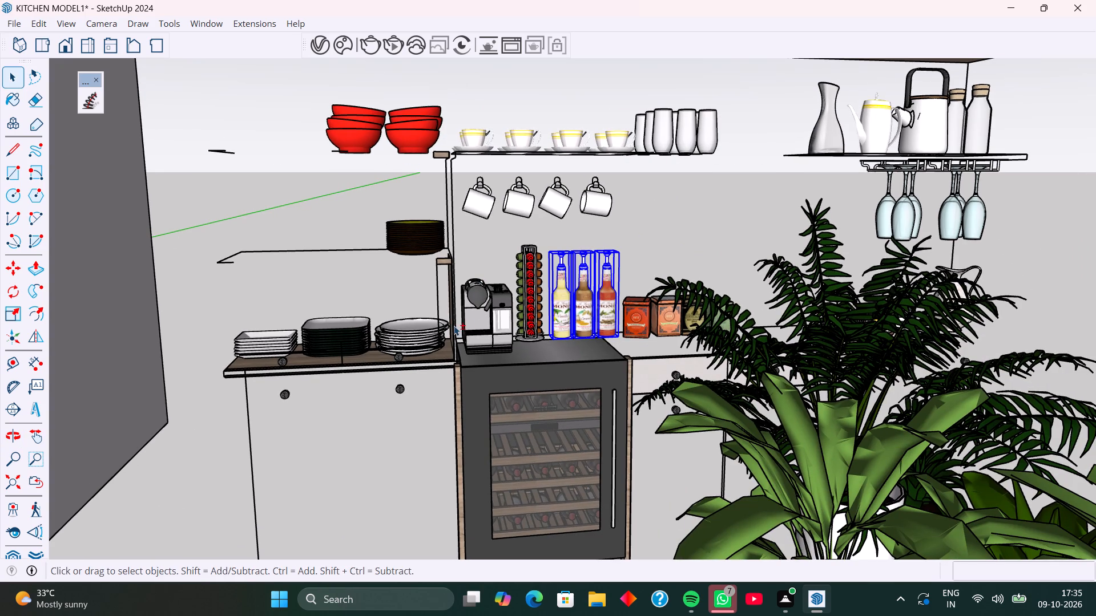
pyautogui.press('m')
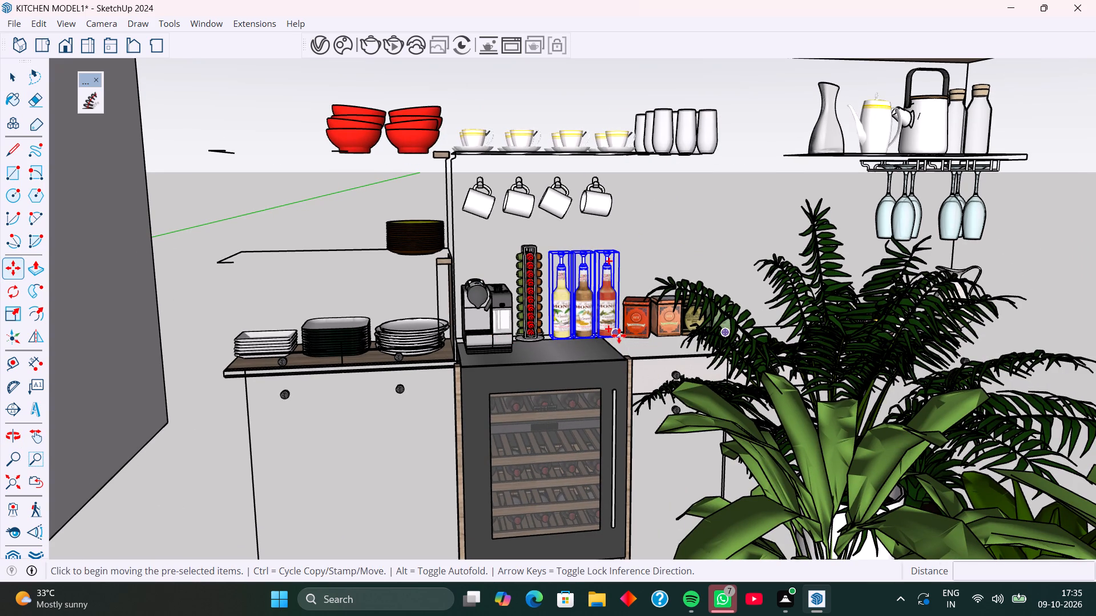
pyautogui.click(618, 335)
pyautogui.scroll(-9, 514, 368)
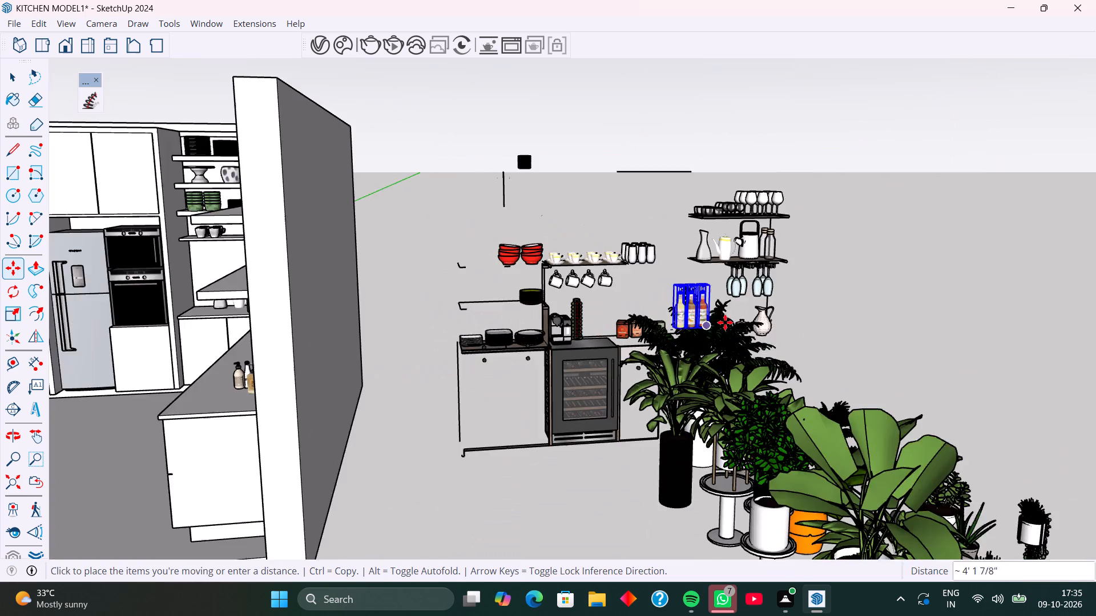
pyautogui.scroll(-5, 725, 322)
pyautogui.moveTo(491, 378); pyautogui.dragTo(640, 404, button='middle')
pyautogui.moveTo(338, 368); pyautogui.dragTo(412, 384, button='middle')
pyautogui.scroll(7, 442, 364)
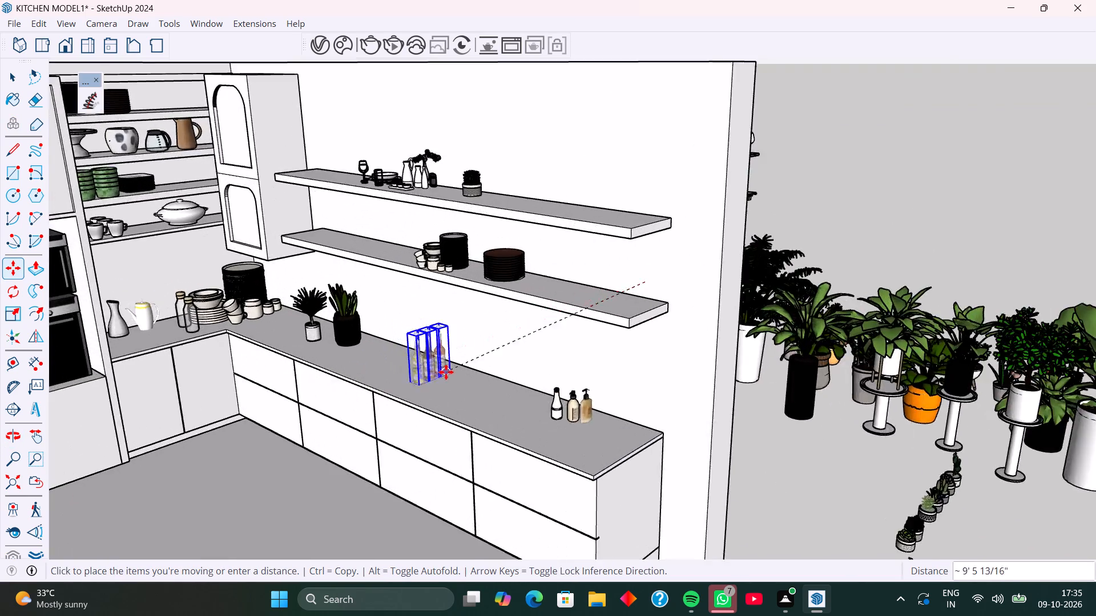
pyautogui.scroll(2, 446, 372)
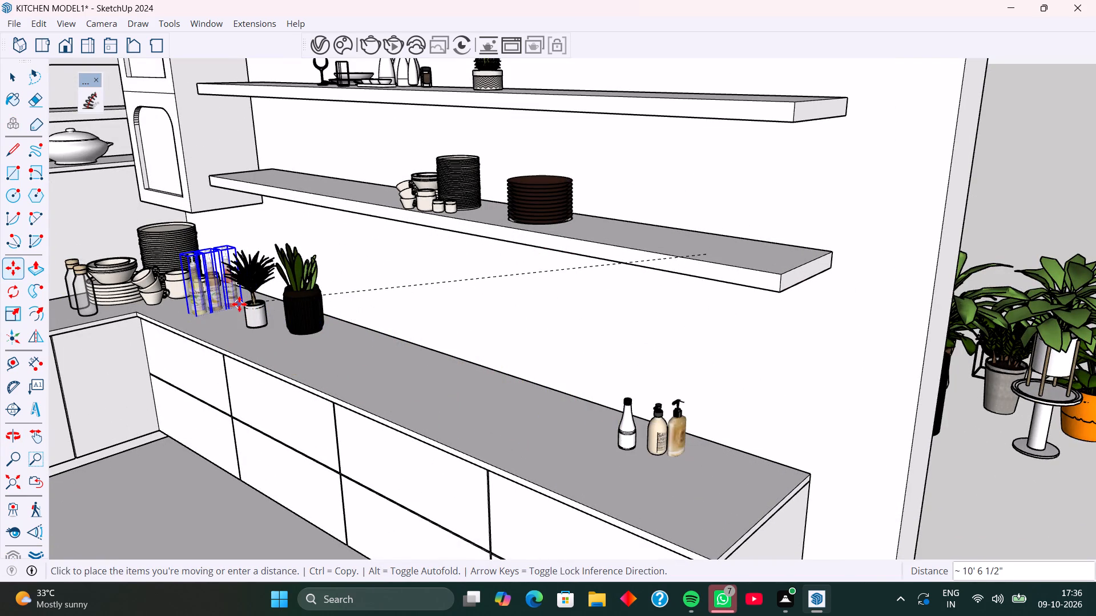
pyautogui.click(362, 186)
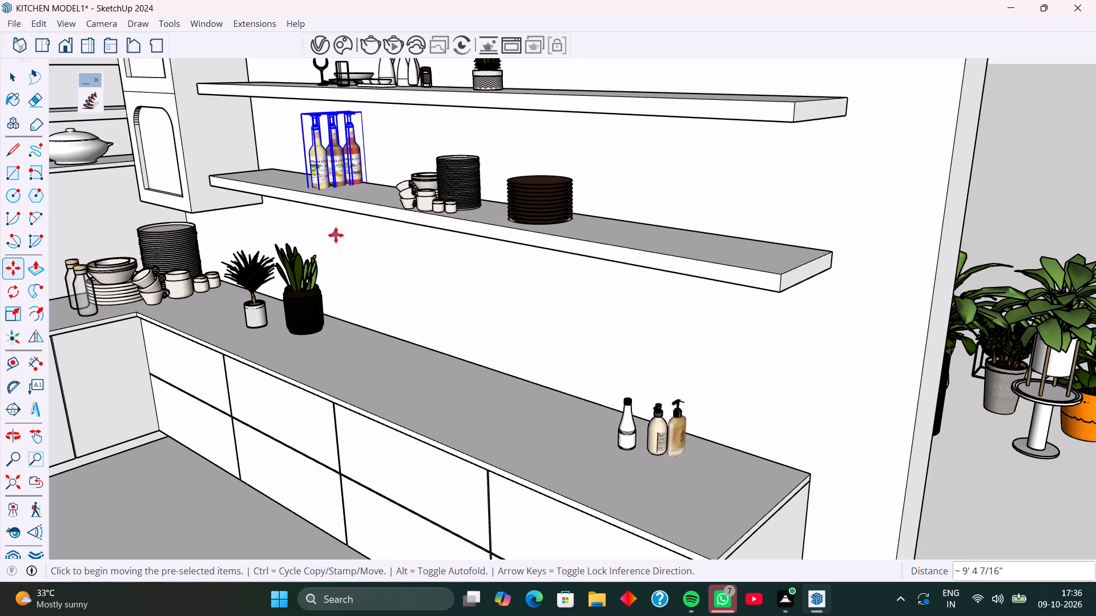
pyautogui.press('space')
pyautogui.scroll(-9, 317, 245)
pyautogui.click(557, 398)
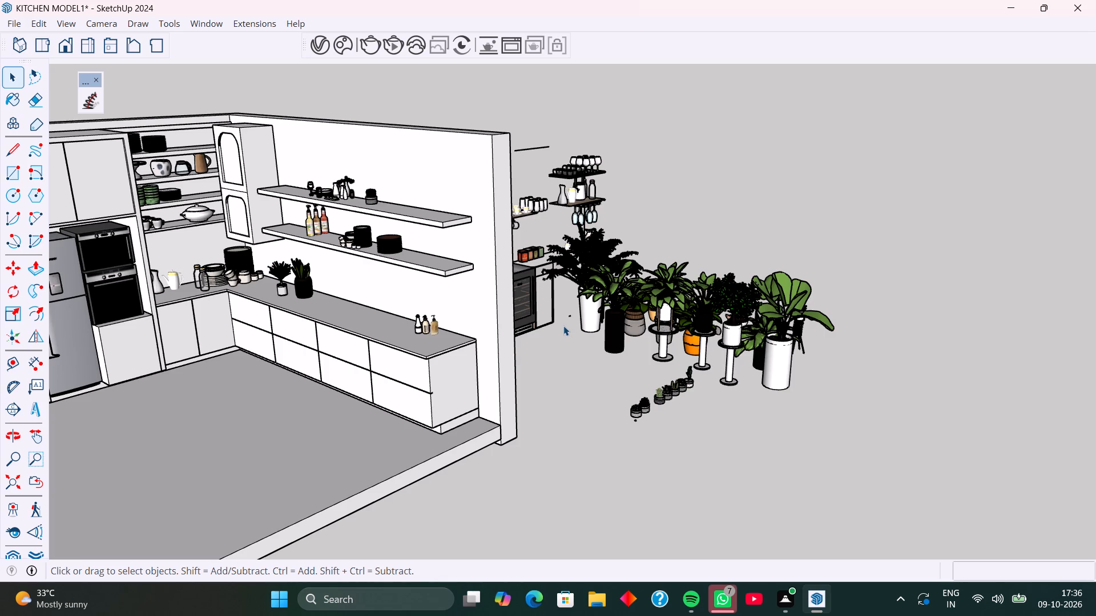
# Move the glass carafe and yellow-banded teapot from the imported coffee station onto the upper long wall shelf, beside the small potted cactus.
pyautogui.moveTo(607, 303); pyautogui.dragTo(433, 319, button='middle')
pyautogui.moveTo(542, 303); pyautogui.dragTo(468, 303, button='middle')
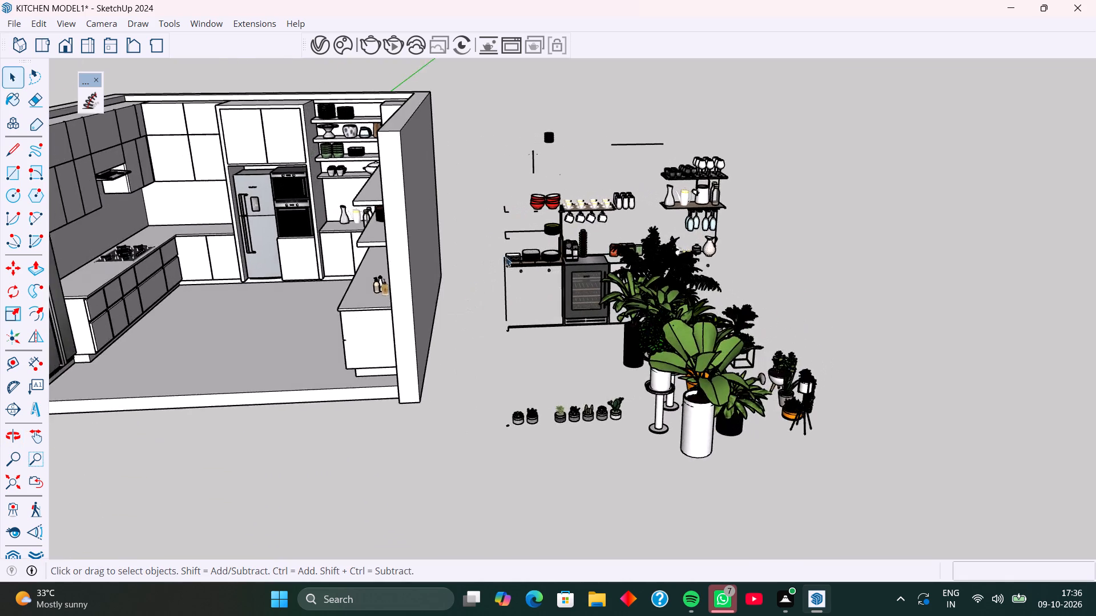
pyautogui.scroll(3, 538, 233)
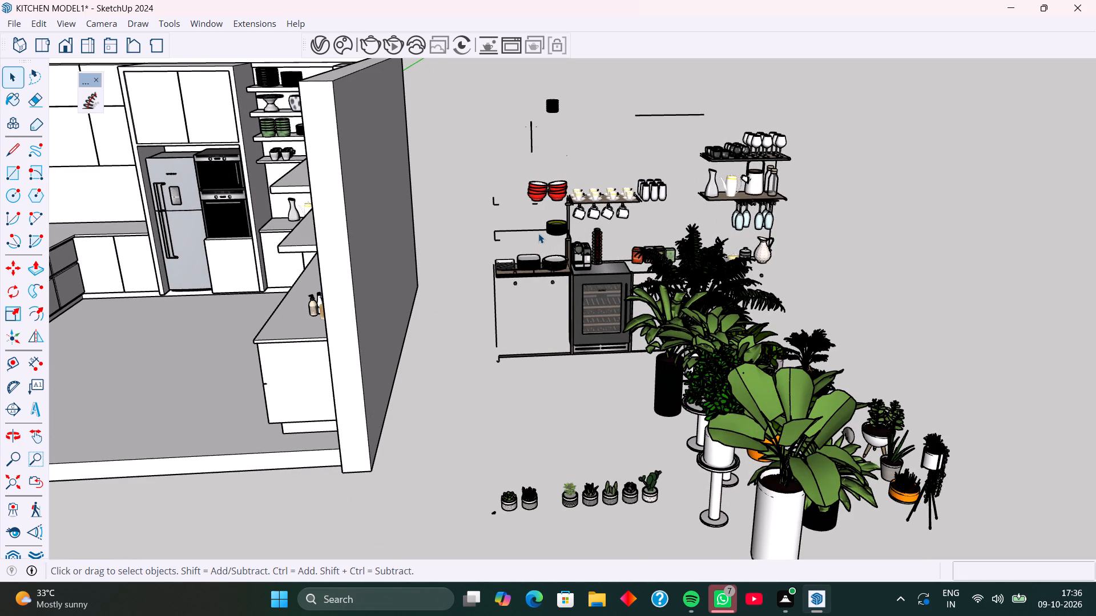
pyautogui.scroll(6, 636, 242)
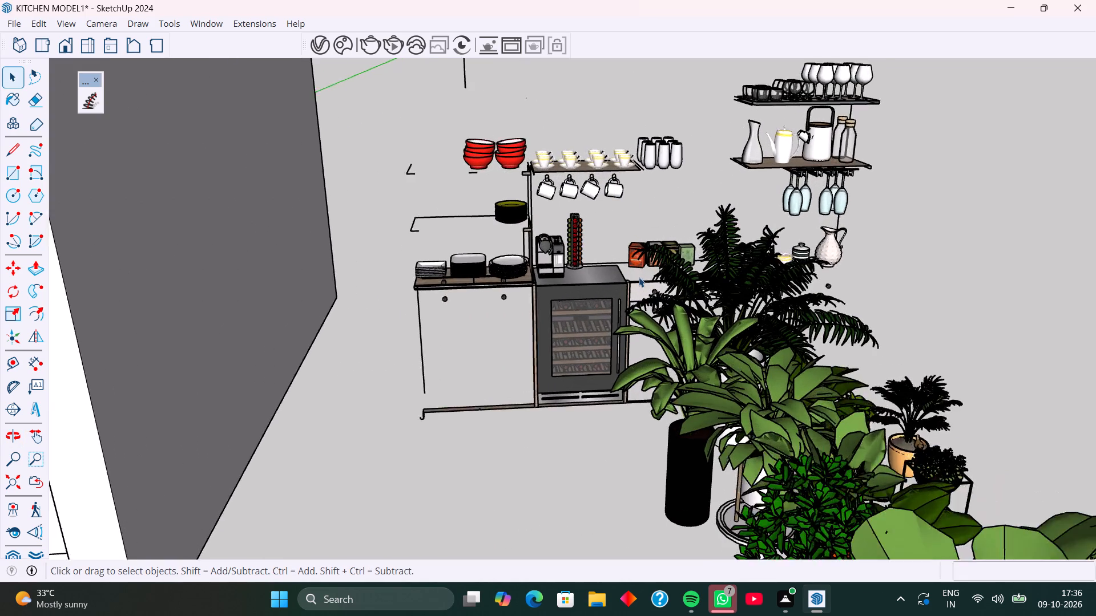
pyautogui.moveTo(663, 282); pyautogui.dragTo(652, 339, button='middle')
pyautogui.moveTo(624, 313); pyautogui.dragTo(561, 301, button='middle')
pyautogui.moveTo(697, 331); pyautogui.dragTo(598, 314, button='middle')
pyautogui.moveTo(713, 347); pyautogui.dragTo(694, 345, button='middle')
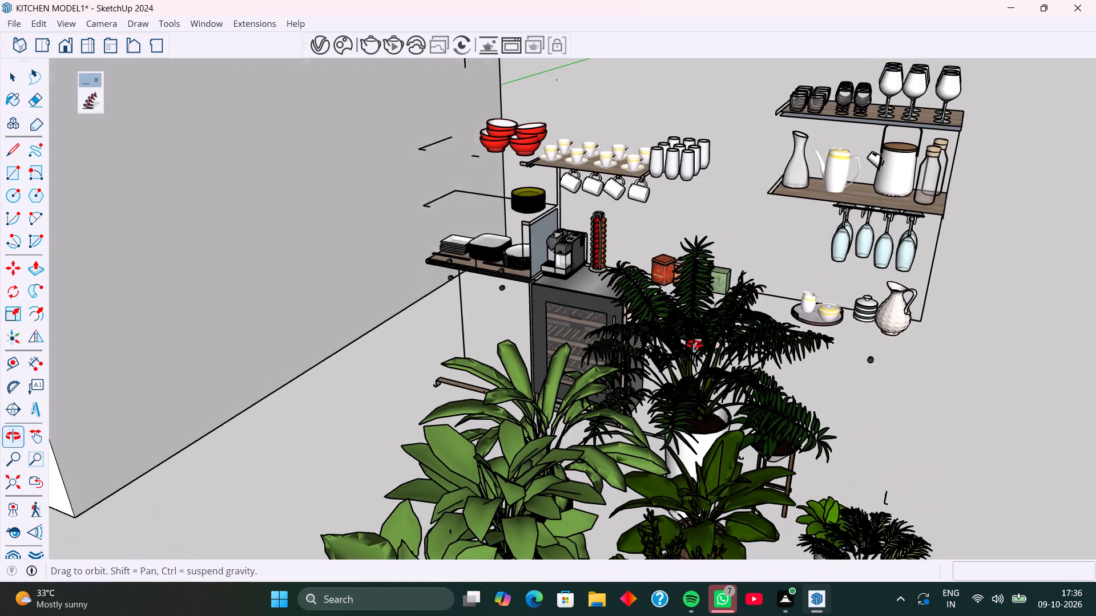
pyautogui.moveTo(694, 345); pyautogui.dragTo(715, 341, button='middle')
pyautogui.scroll(4, 763, 302)
pyautogui.scroll(1, 818, 297)
pyautogui.scroll(-3, 794, 304)
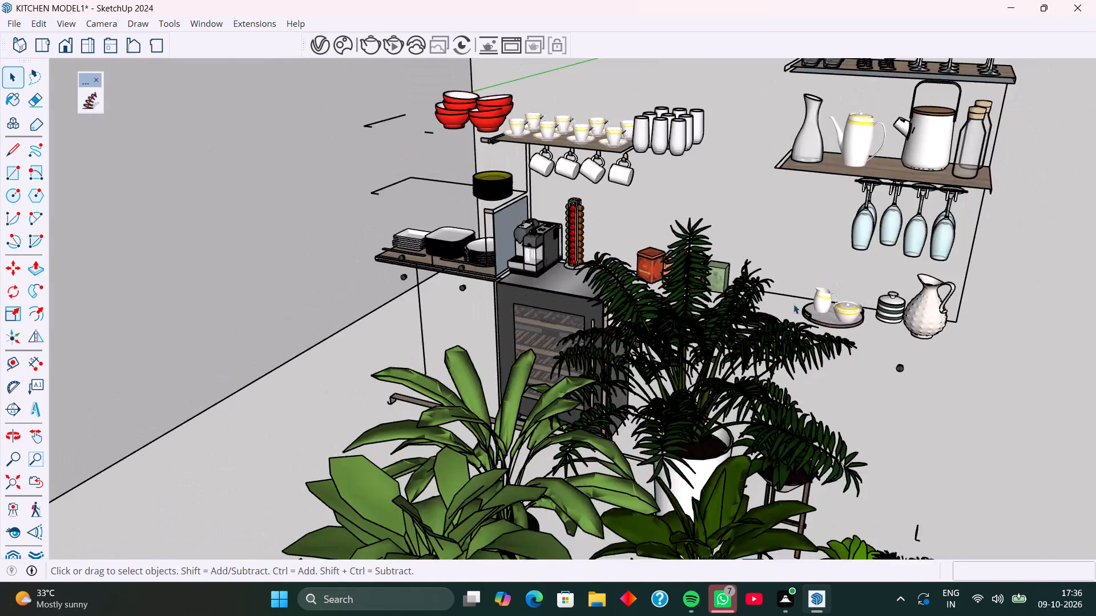
pyautogui.scroll(-4, 793, 304)
pyautogui.scroll(-4, 805, 241)
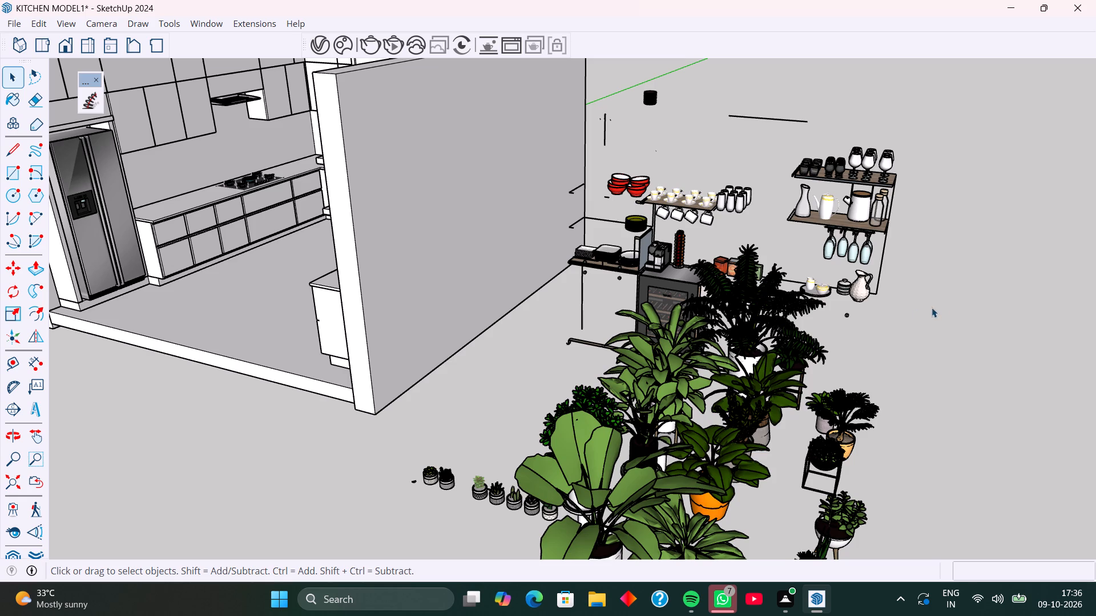
pyautogui.moveTo(832, 246); pyautogui.dragTo(853, 250, button='middle')
pyautogui.scroll(10, 835, 219)
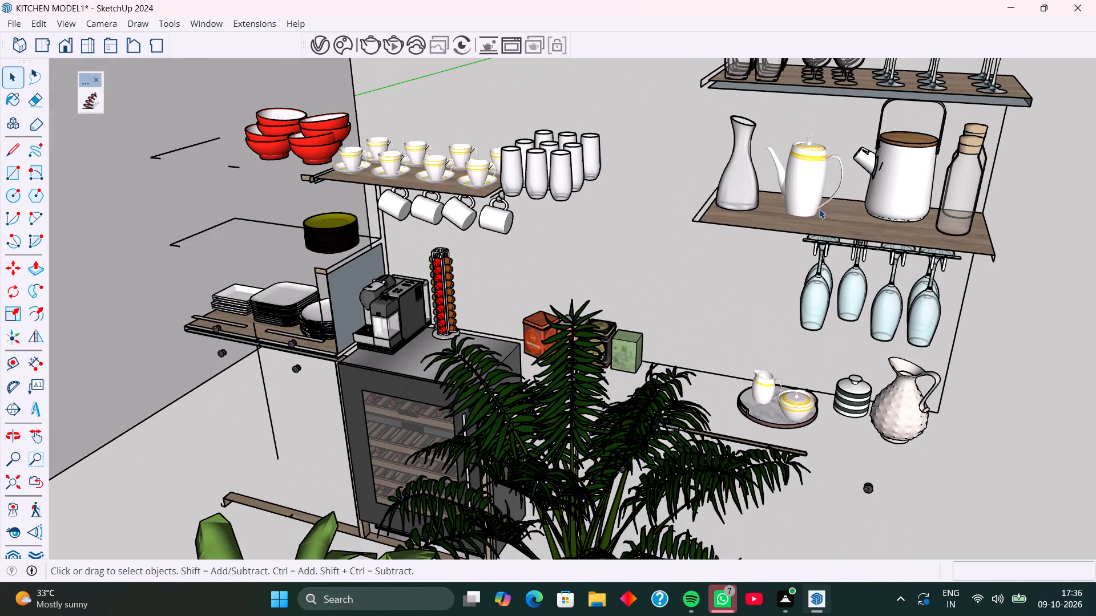
pyautogui.scroll(1, 819, 209)
pyautogui.click(800, 194)
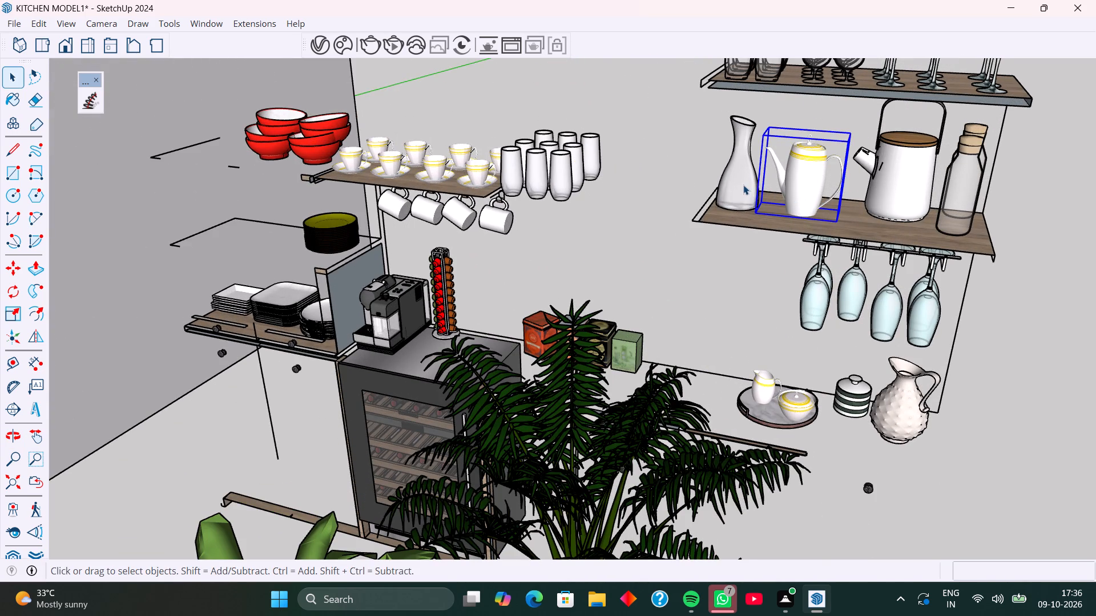
pyautogui.keyDown('shift'); pyautogui.click(743, 185); pyautogui.keyUp('shift')
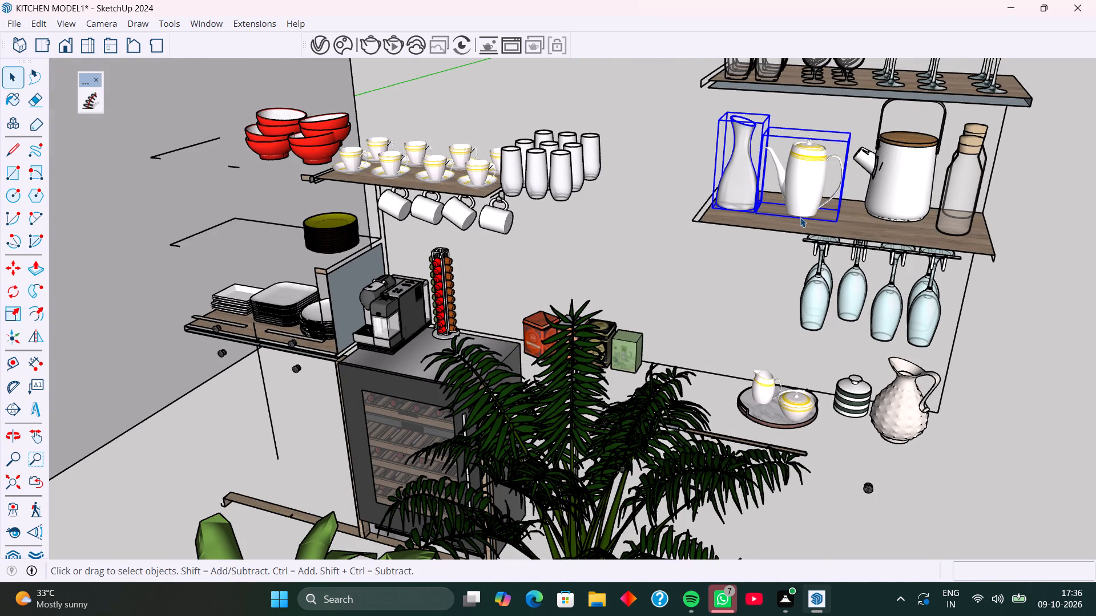
pyautogui.press('m')
pyautogui.click(836, 220)
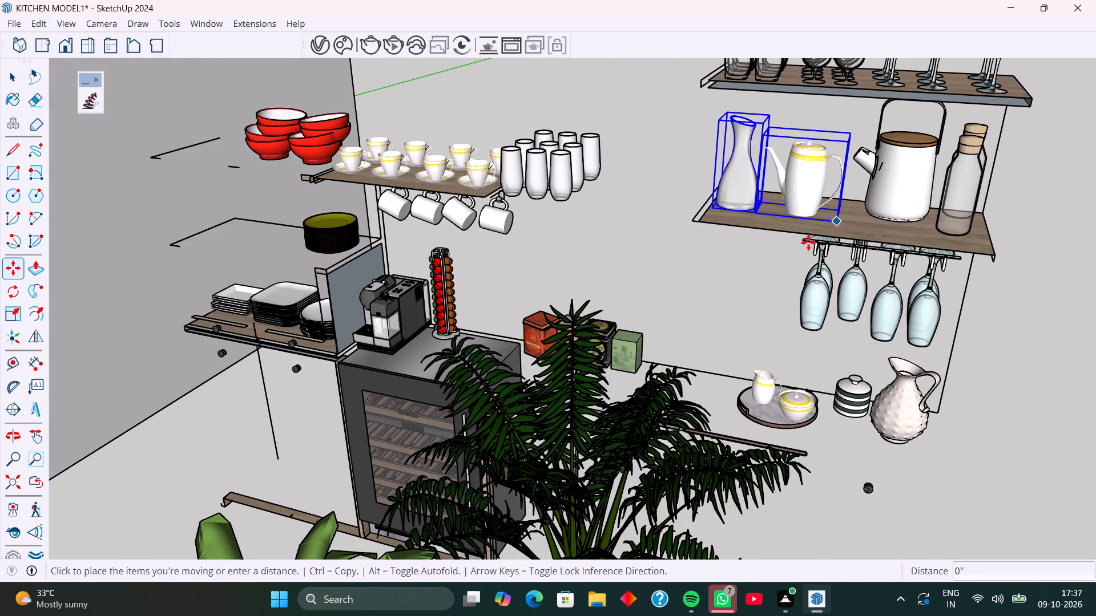
pyautogui.scroll(-10, 754, 277)
pyautogui.moveTo(703, 310); pyautogui.dragTo(853, 309, button='middle')
pyautogui.moveTo(579, 318); pyautogui.dragTo(759, 309, button='middle')
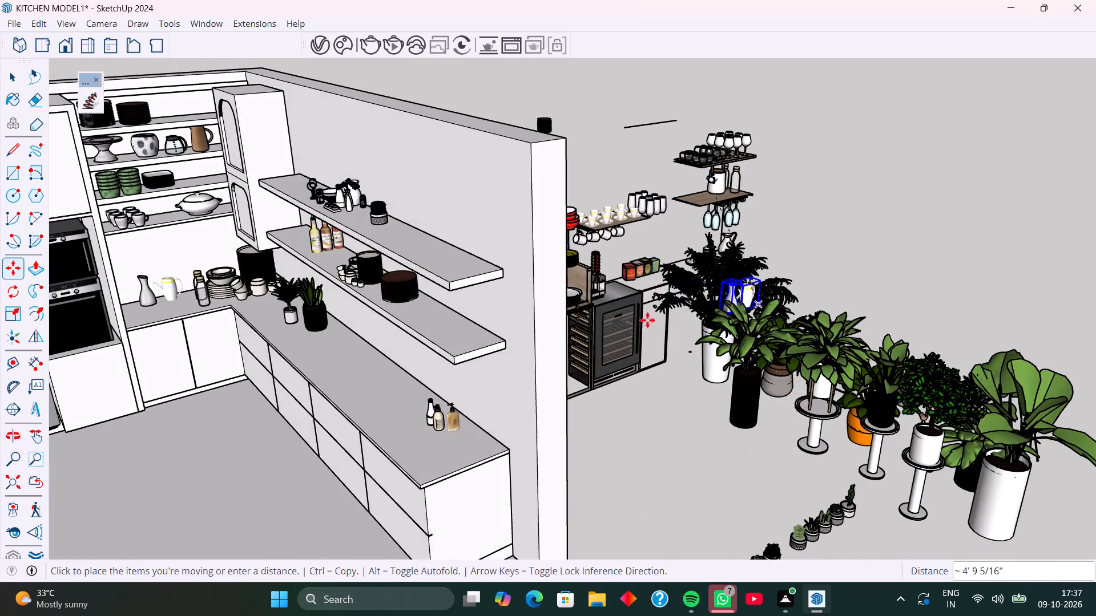
pyautogui.scroll(7, 440, 292)
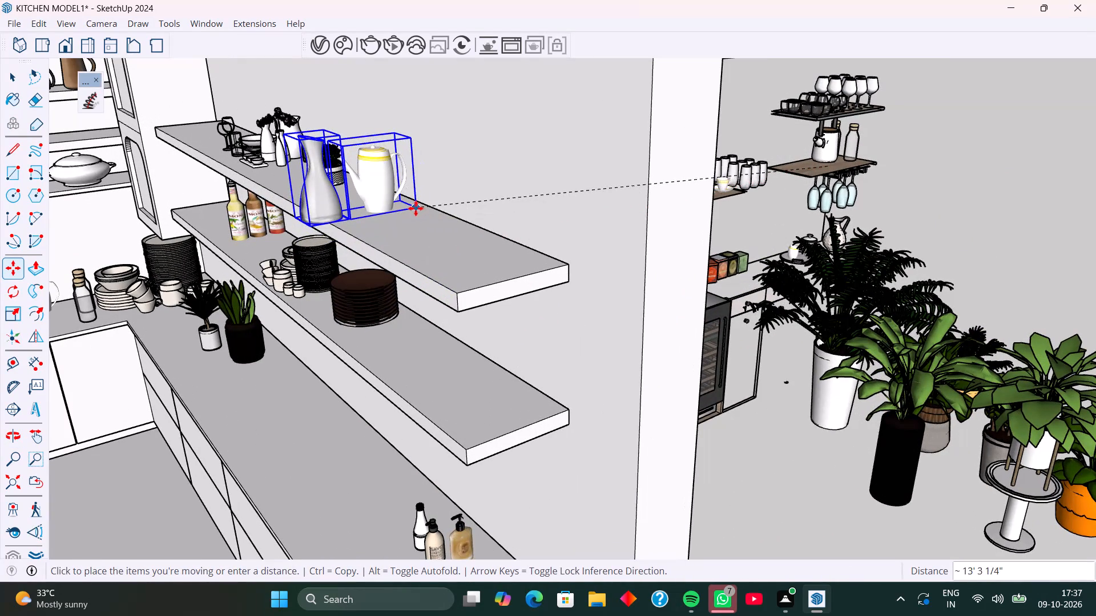
pyautogui.click(414, 205)
# Rotate the carafe and teapot horizontally by 90 degrees so they line up along the long wall shelf.
pyautogui.moveTo(416, 256); pyautogui.dragTo(521, 277, button='middle')
pyautogui.moveTo(449, 262); pyautogui.dragTo(494, 270, button='middle')
pyautogui.moveTo(494, 270); pyautogui.dragTo(465, 265, button='middle')
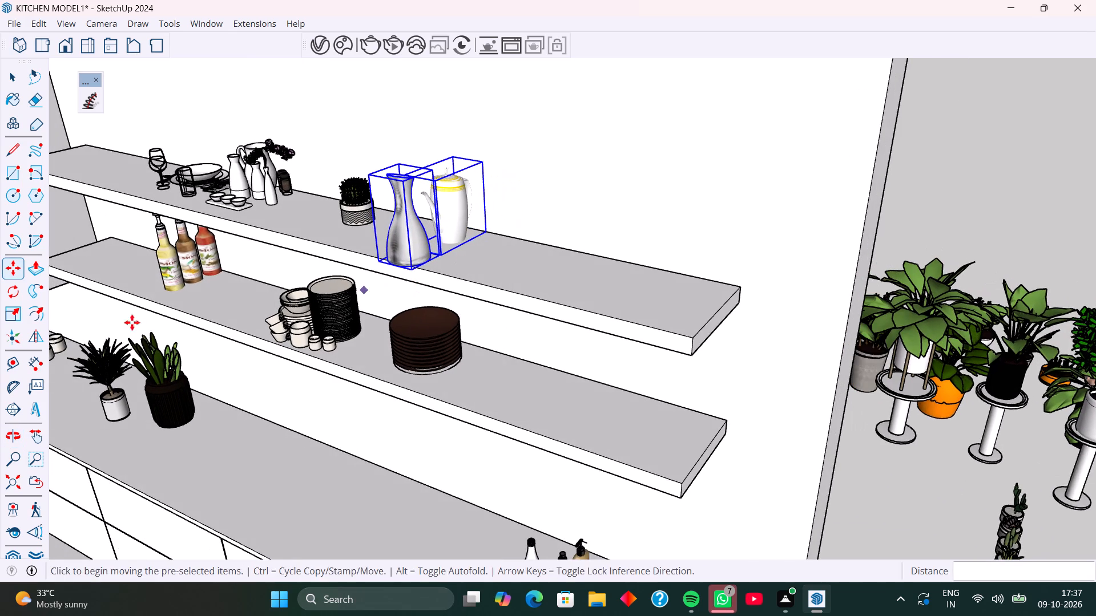
pyautogui.click(14, 297)
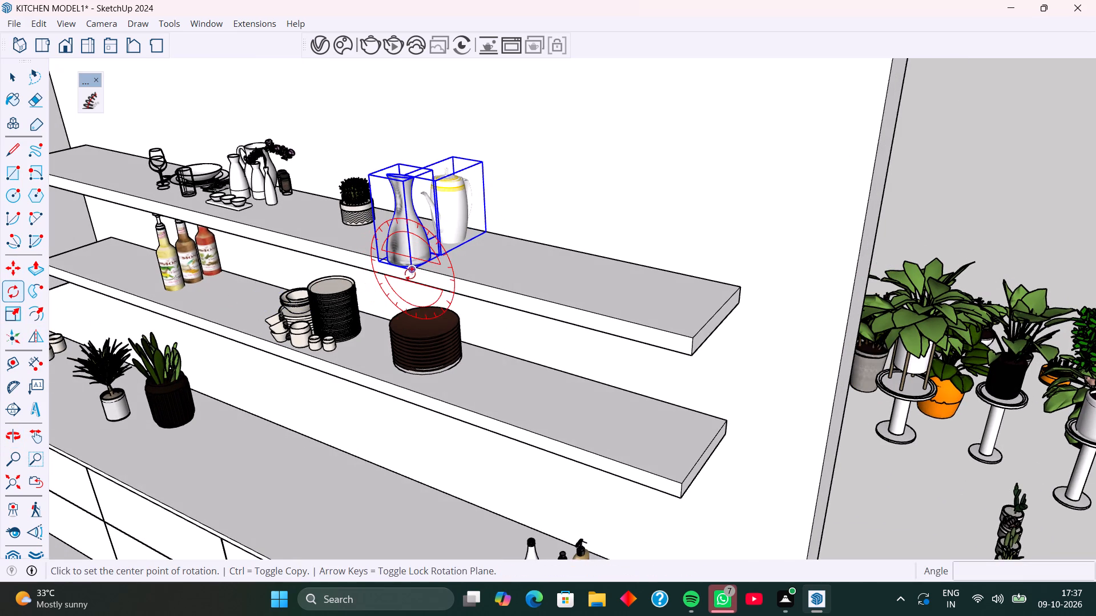
pyautogui.press('Up')
pyautogui.click(411, 273)
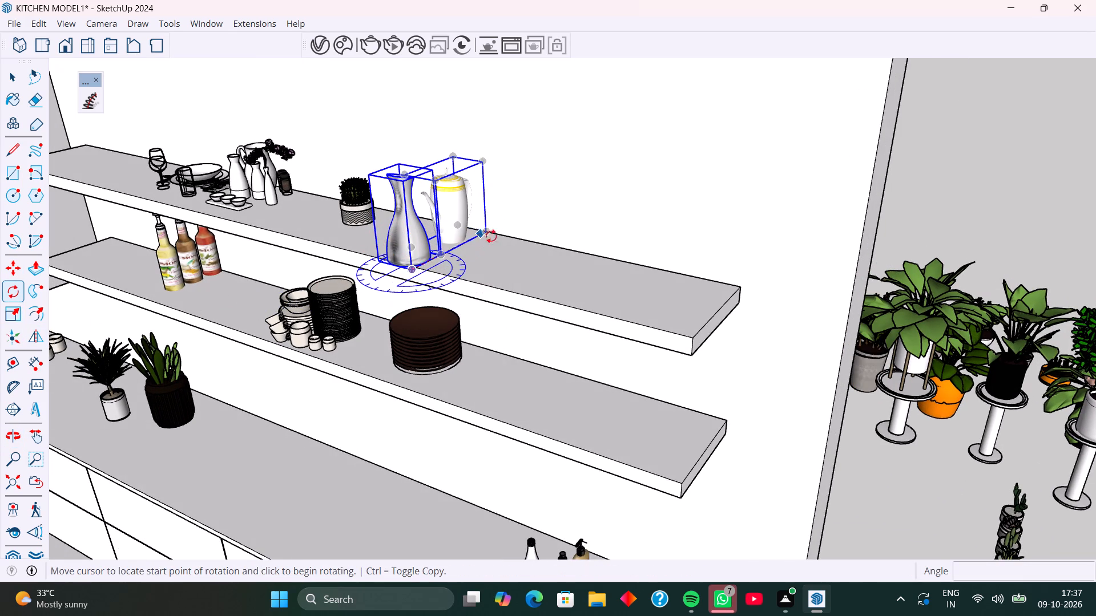
pyautogui.click(499, 225)
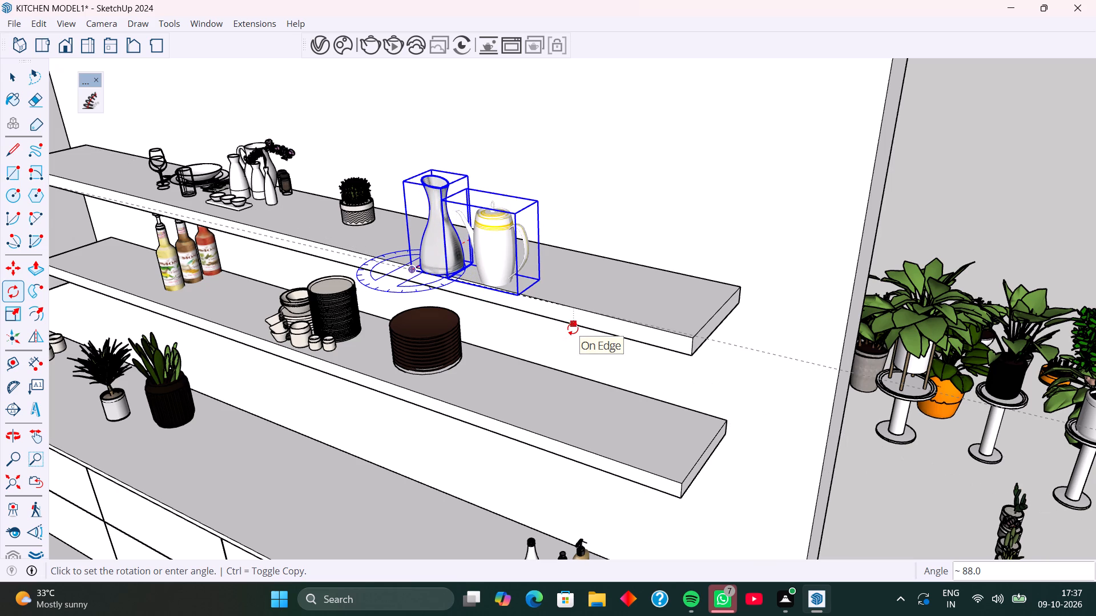
pyautogui.write('90')
pyautogui.press('Return')
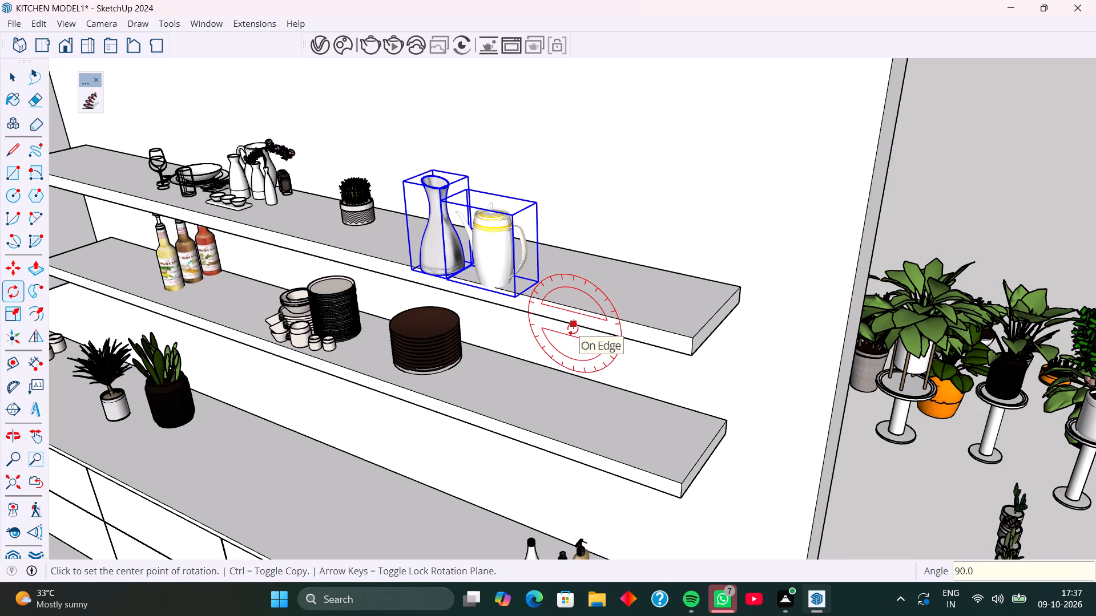
# Move the rotated carafe and teapot about 1' 3/4" back onto the upper long shelf, just past the potted cactus.
pyautogui.press('m')
pyautogui.click(517, 299)
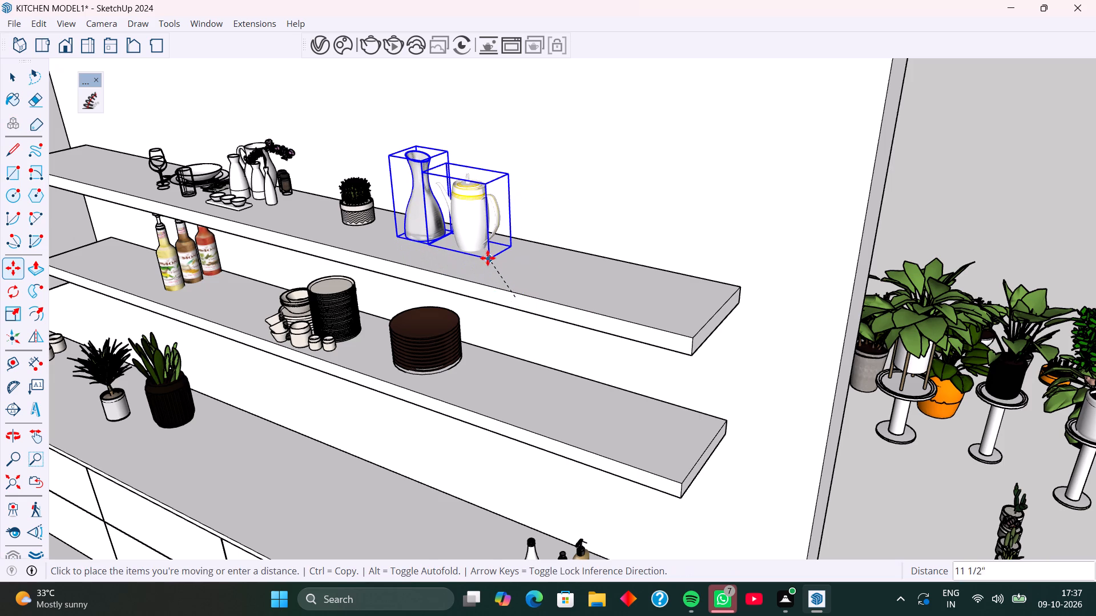
pyautogui.click(482, 257)
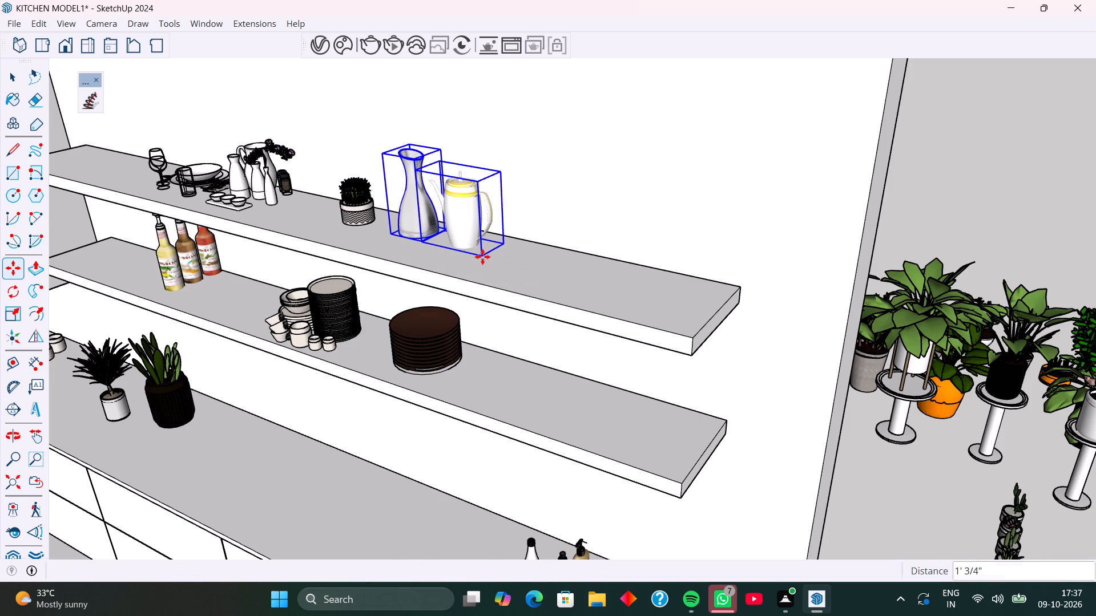
pyautogui.press('space')
pyautogui.scroll(-9, 385, 269)
pyautogui.click(666, 423)
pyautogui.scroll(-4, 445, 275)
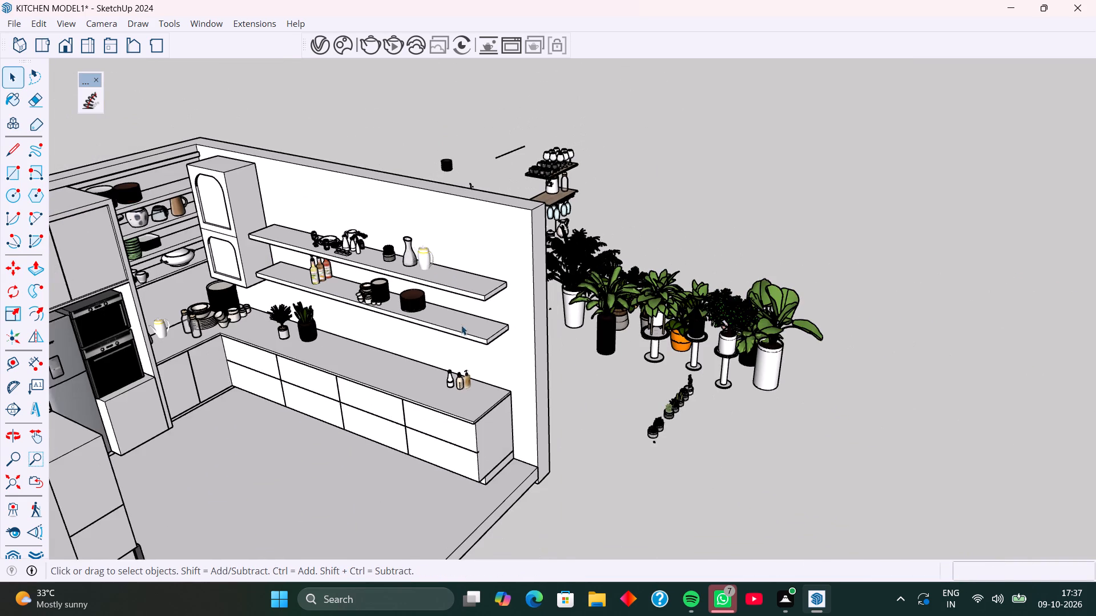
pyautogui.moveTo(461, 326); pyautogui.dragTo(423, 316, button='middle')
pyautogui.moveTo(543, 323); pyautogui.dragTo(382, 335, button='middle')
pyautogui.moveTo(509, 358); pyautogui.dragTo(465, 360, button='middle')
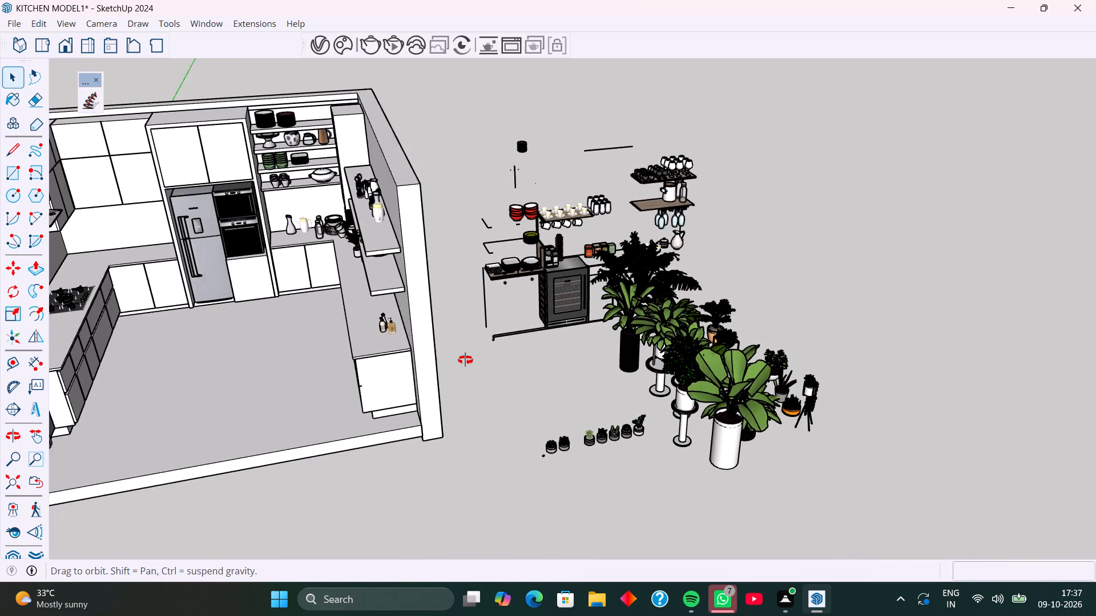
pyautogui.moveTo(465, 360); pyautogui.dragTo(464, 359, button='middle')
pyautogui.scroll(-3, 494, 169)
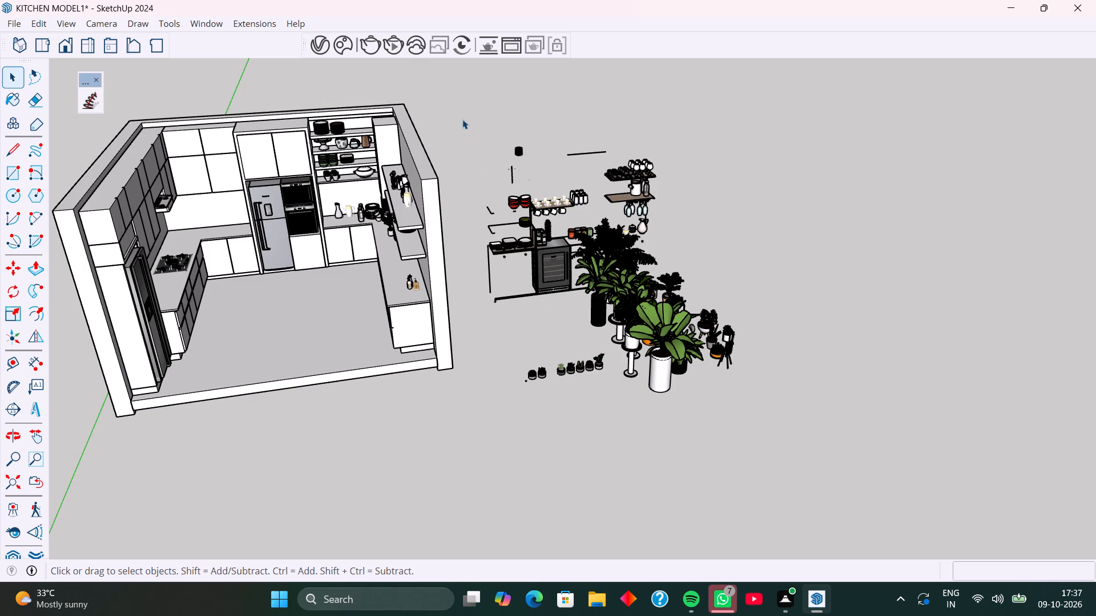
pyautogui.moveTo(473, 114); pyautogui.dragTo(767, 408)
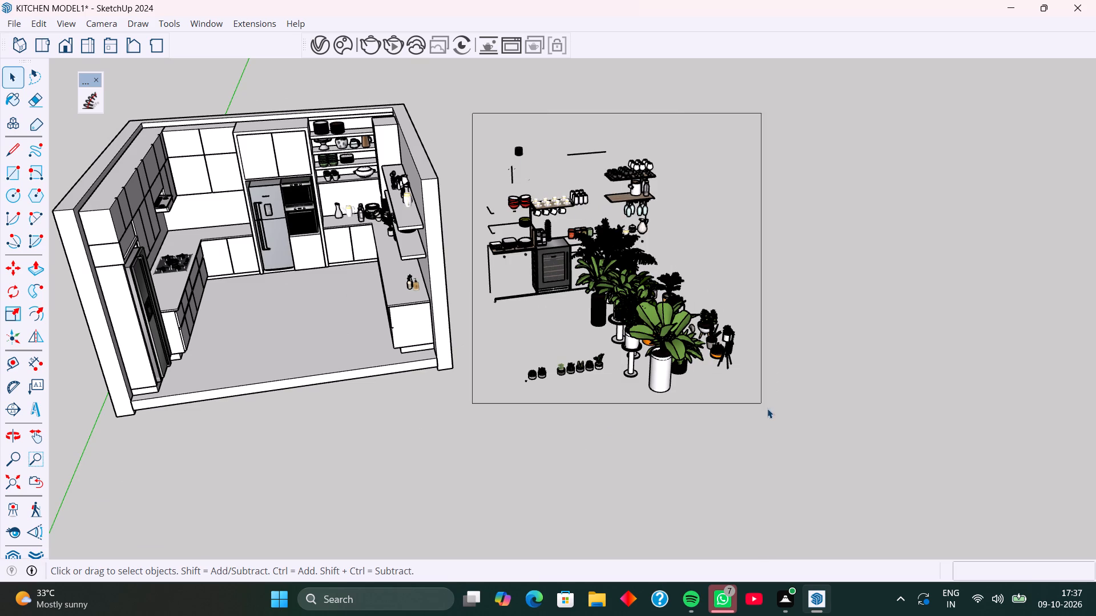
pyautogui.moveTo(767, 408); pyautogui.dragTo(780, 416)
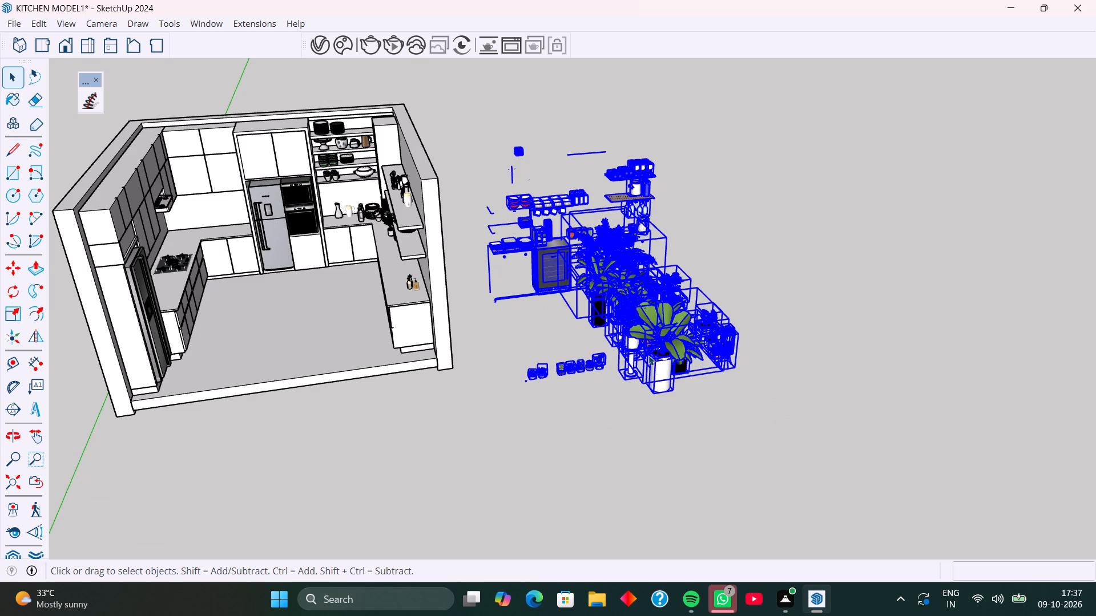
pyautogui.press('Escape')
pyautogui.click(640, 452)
# Group the spiky green succulent with all the parts of its patterned pot, in the row of small potted plants outside the kitchen.
pyautogui.scroll(7, 595, 369)
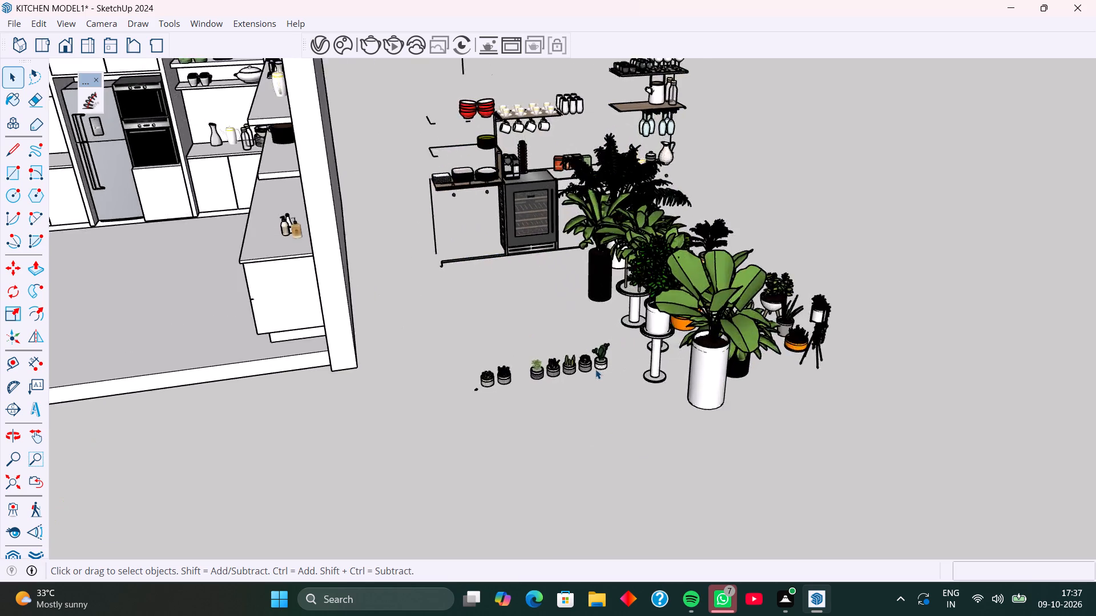
pyautogui.scroll(12, 595, 369)
pyautogui.click(613, 354)
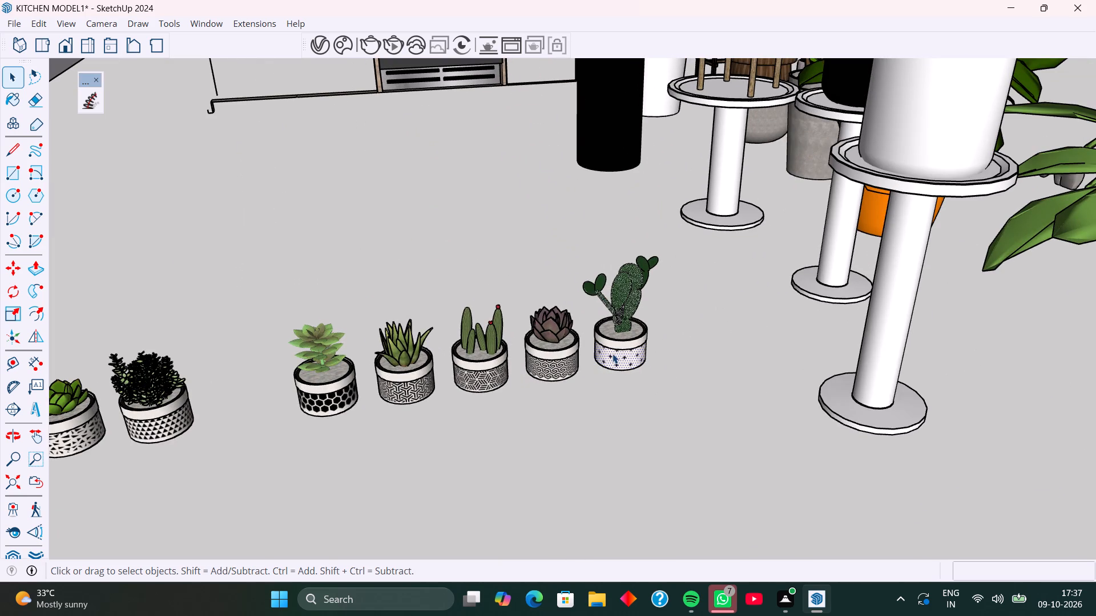
pyautogui.tripleClick(607, 354)
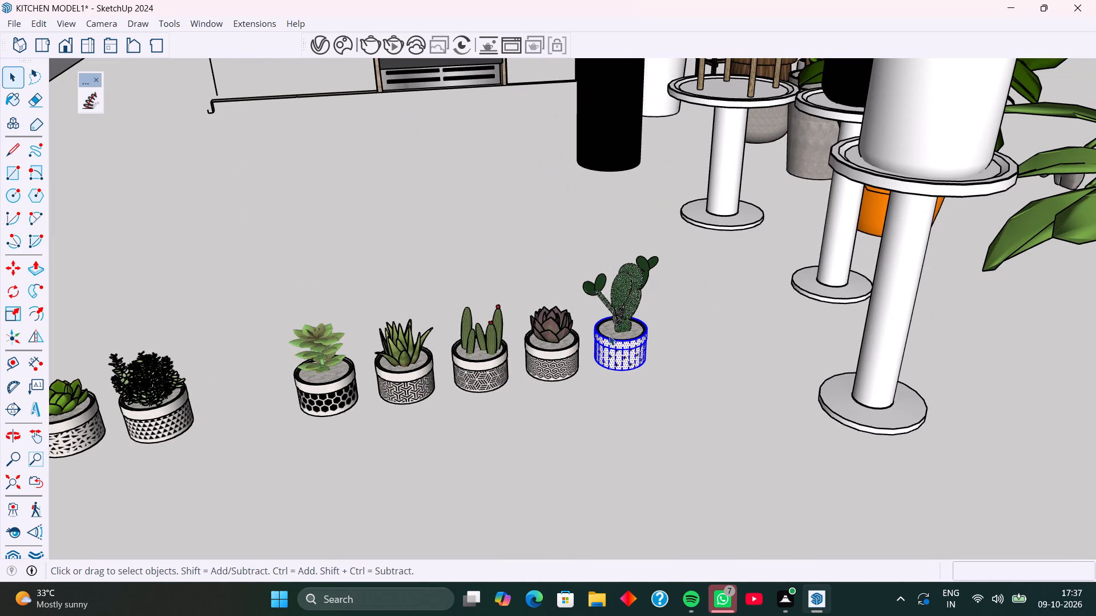
pyautogui.click(420, 358)
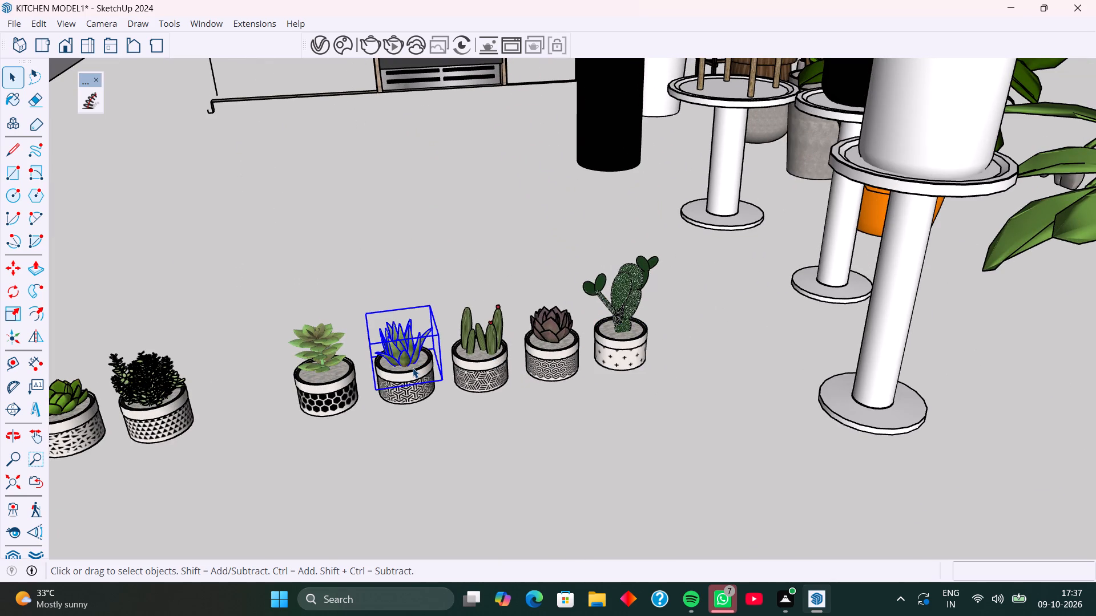
pyautogui.click(413, 368)
pyautogui.click(413, 360)
pyautogui.keyDown('shift'); pyautogui.click(418, 391); pyautogui.keyUp('shift')
pyautogui.keyDown('shift'); pyautogui.scroll(5, 413, 366); pyautogui.keyUp('shift')
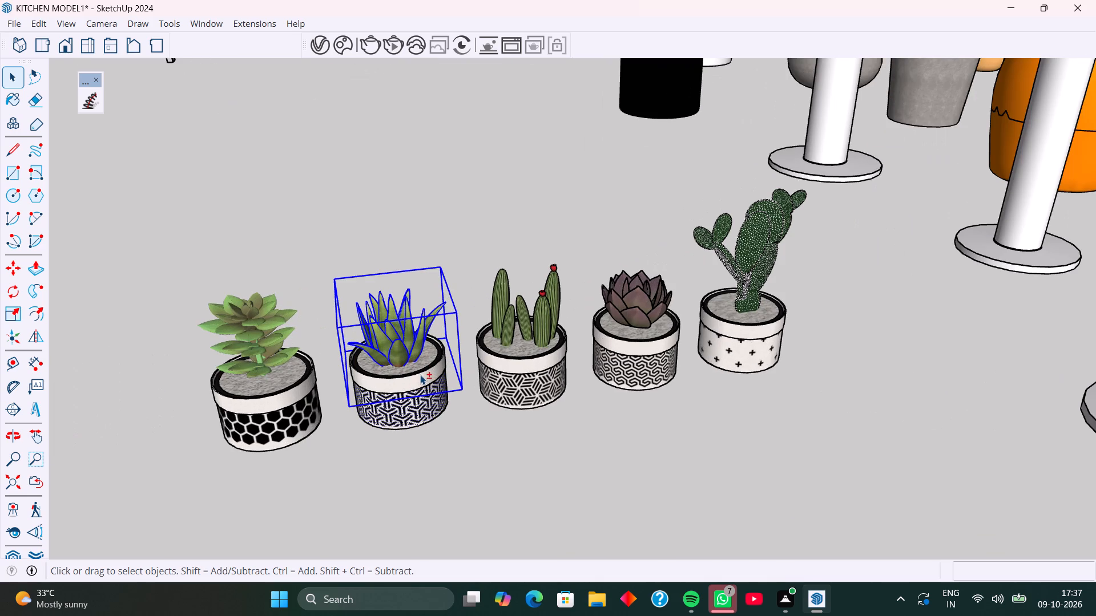
pyautogui.keyDown('shift'); pyautogui.click(420, 375); pyautogui.keyUp('shift')
pyautogui.scroll(10, 418, 370)
pyautogui.keyDown('shift'); pyautogui.click(436, 472); pyautogui.keyUp('shift')
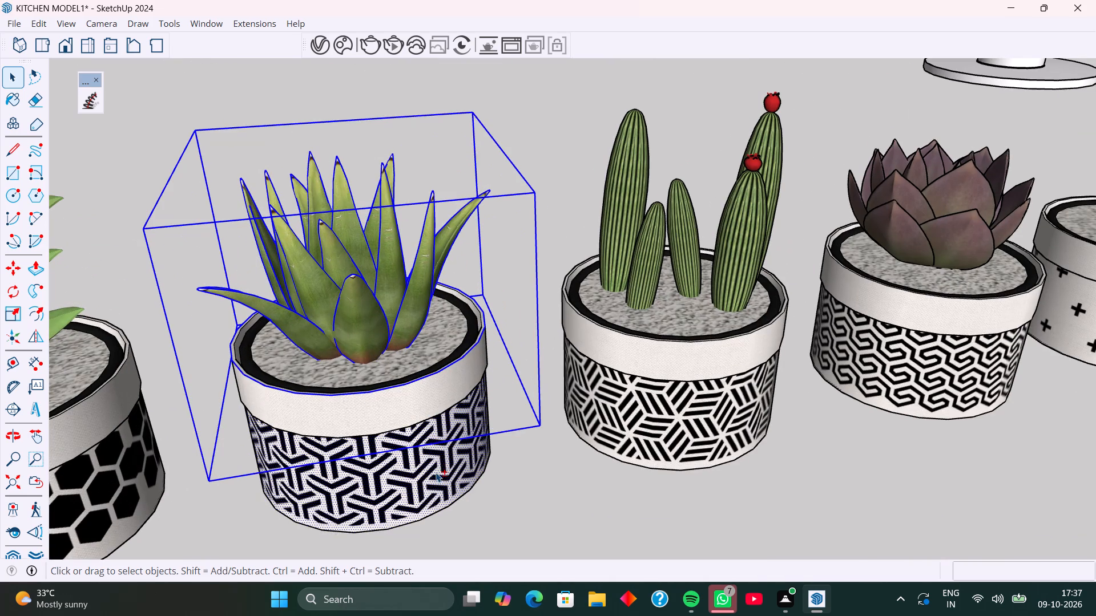
pyautogui.keyDown('shift'); pyautogui.tripleClick(436, 455); pyautogui.keyUp('shift')
pyautogui.keyDown('shift'); pyautogui.click(436, 455); pyautogui.keyUp('shift')
pyautogui.keyDown('shift'); pyautogui.click(413, 364); pyautogui.keyUp('shift')
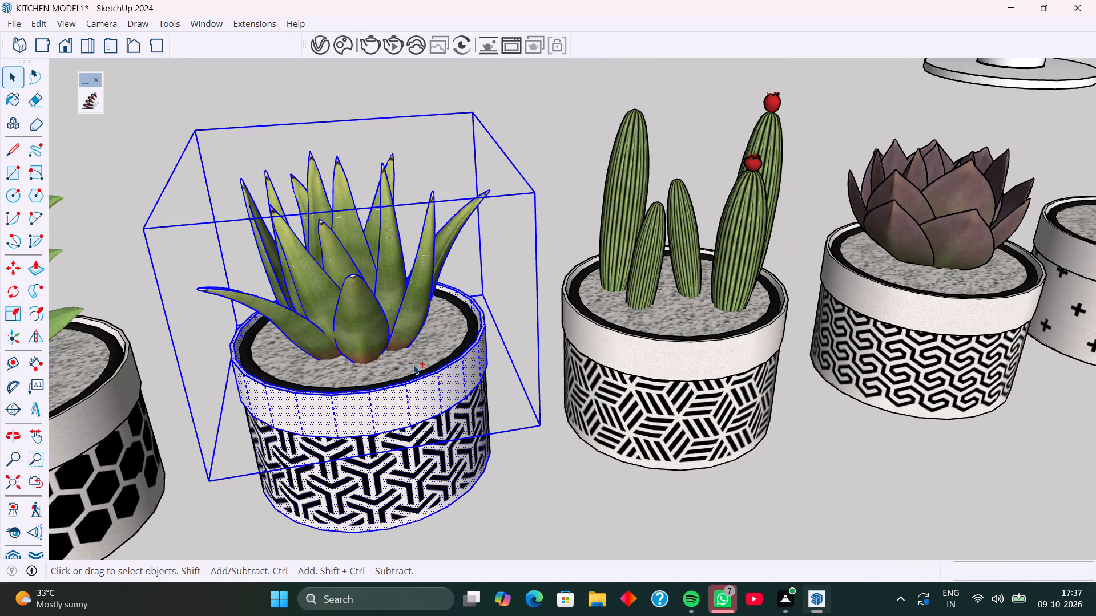
pyautogui.rightClick(454, 376)
pyautogui.click(521, 156)
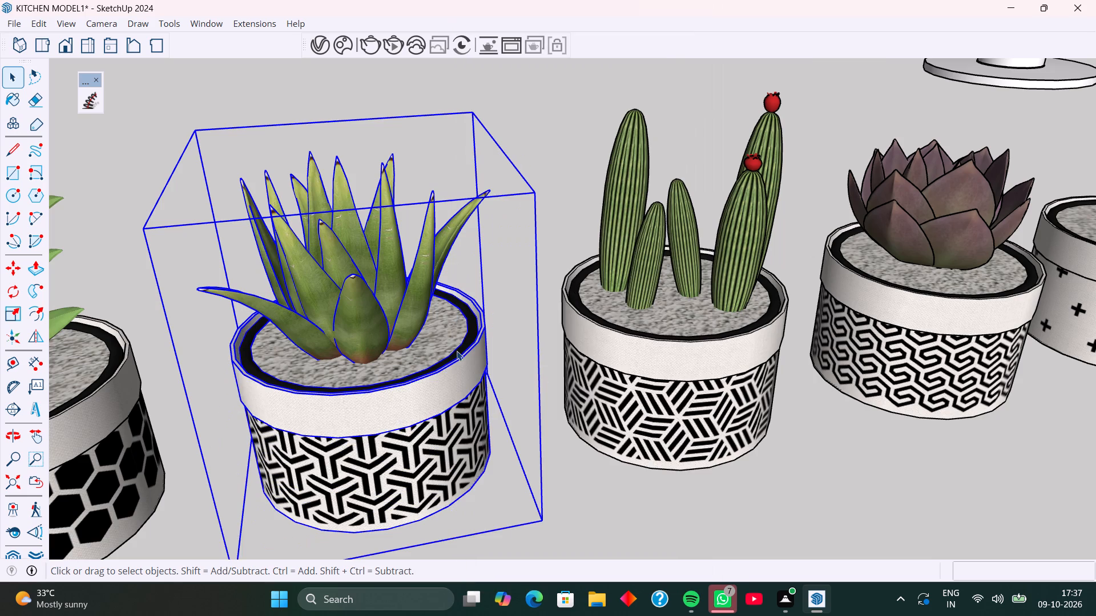
# Move the grouped spiky succulent pot onto the lower long wall shelf, between the sauce bottles and the small stacked cups.
pyautogui.press('m')
pyautogui.click(541, 520)
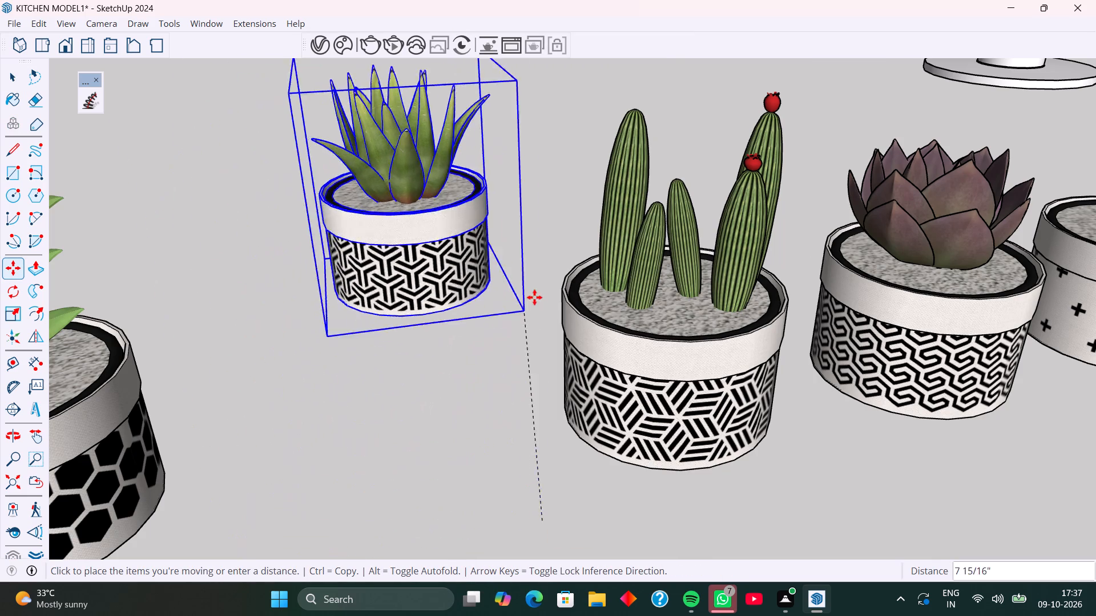
pyautogui.scroll(-20, 535, 293)
pyautogui.scroll(-3, 535, 293)
pyautogui.moveTo(313, 276); pyautogui.dragTo(509, 303, button='middle')
pyautogui.scroll(-3, 254, 291)
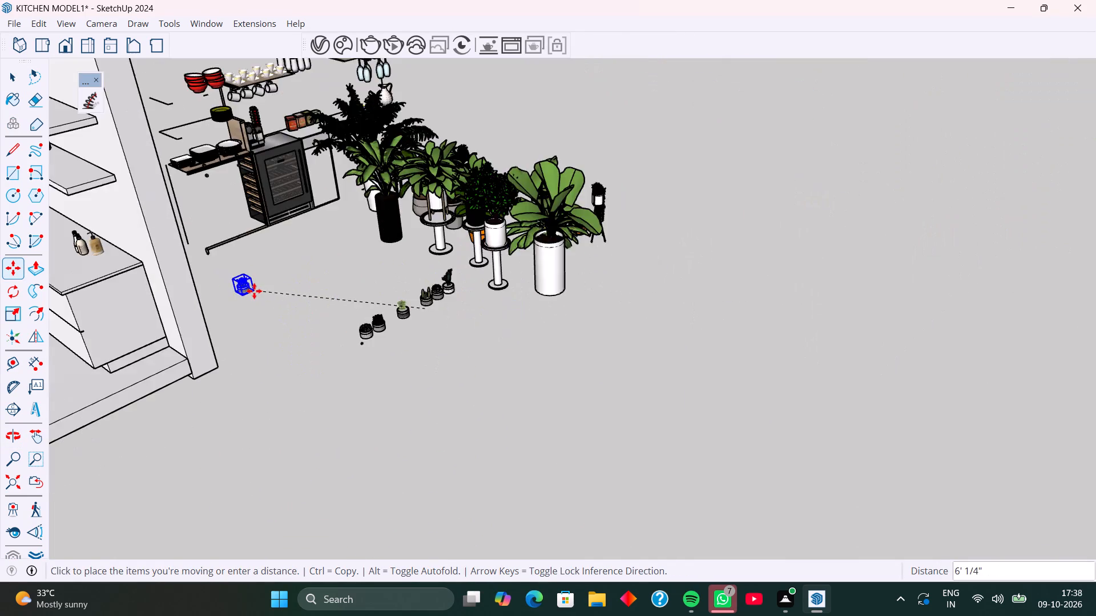
pyautogui.scroll(-8, 254, 291)
pyautogui.keyDown('shift'); pyautogui.moveTo(290, 271); pyautogui.dragTo(473, 245, button='middle'); pyautogui.keyUp('shift')
pyautogui.scroll(9, 313, 182)
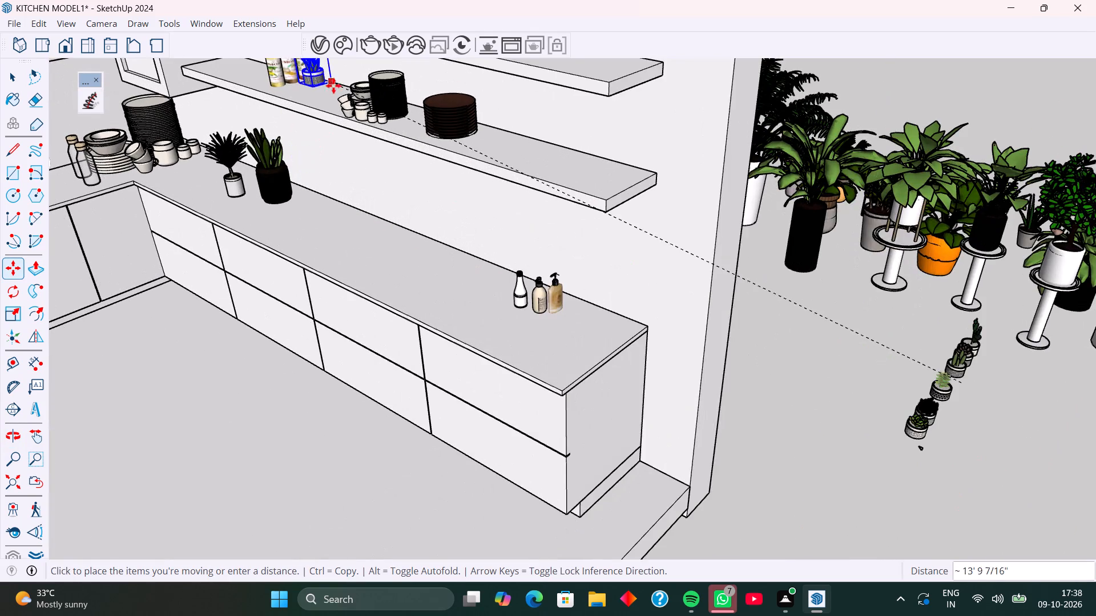
pyautogui.scroll(5, 332, 95)
pyautogui.click(328, 96)
pyautogui.scroll(-4, 297, 143)
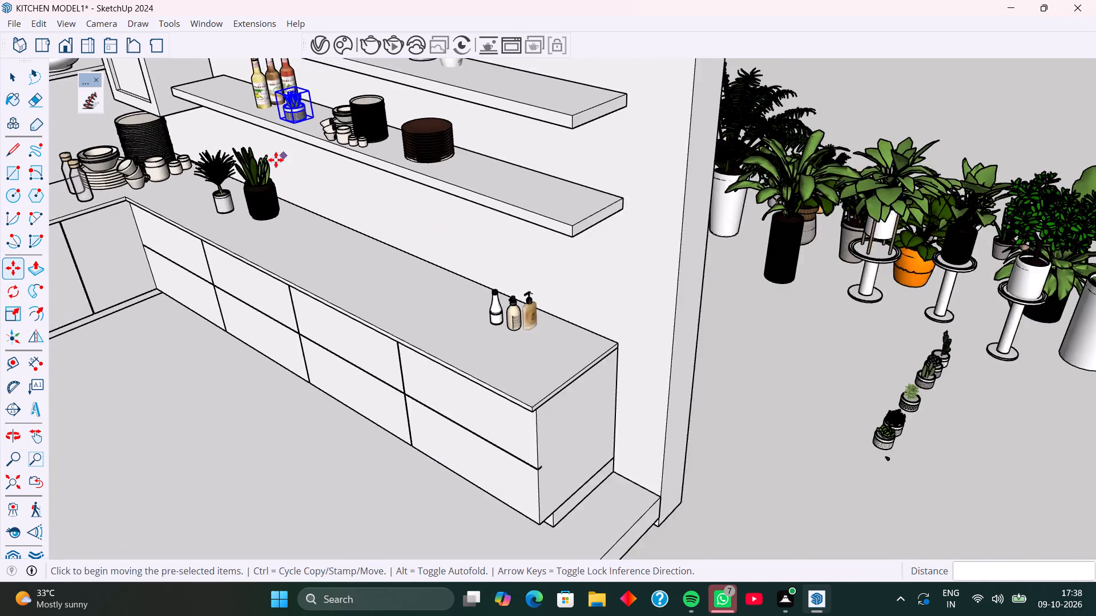
pyautogui.scroll(-5, 276, 160)
pyautogui.press('space')
pyautogui.click(592, 348)
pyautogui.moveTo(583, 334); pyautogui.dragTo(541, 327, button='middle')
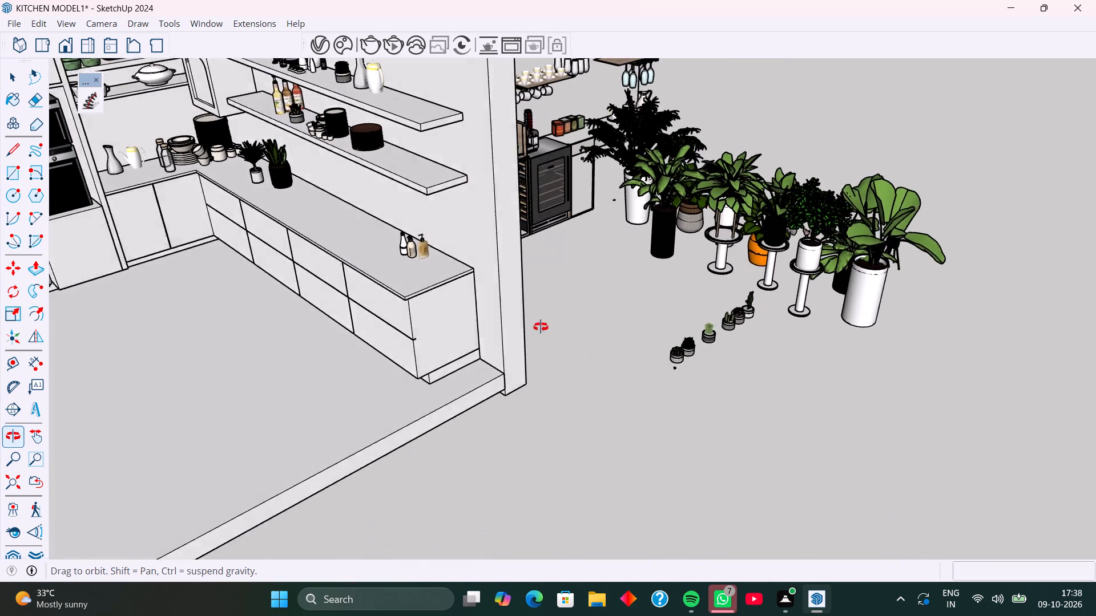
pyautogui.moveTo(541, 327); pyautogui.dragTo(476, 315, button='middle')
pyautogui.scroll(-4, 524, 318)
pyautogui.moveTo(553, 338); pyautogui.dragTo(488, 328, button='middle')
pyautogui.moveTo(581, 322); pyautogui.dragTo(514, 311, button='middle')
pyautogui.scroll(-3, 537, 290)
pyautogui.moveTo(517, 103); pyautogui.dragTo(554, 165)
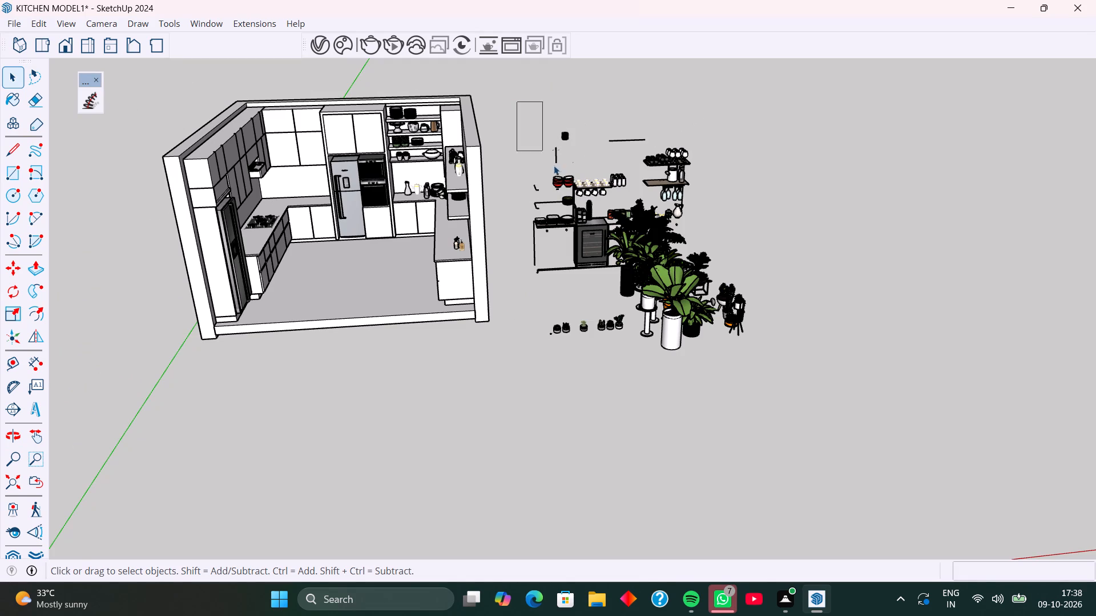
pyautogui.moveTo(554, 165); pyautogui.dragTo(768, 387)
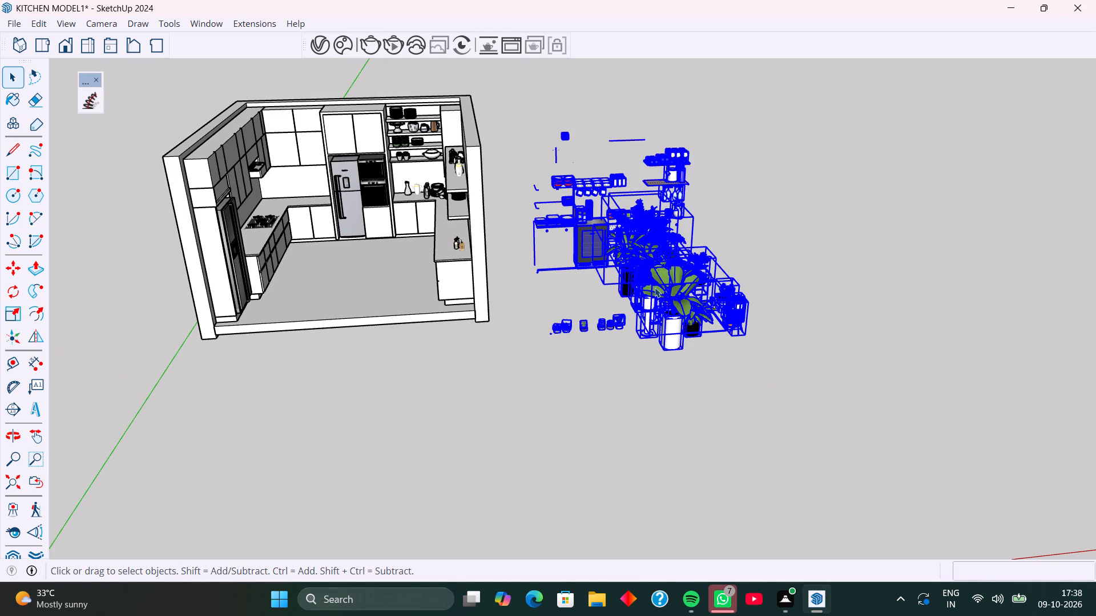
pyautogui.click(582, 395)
# Search the 3D Warehouse models for "sink".
pyautogui.moveTo(487, 333); pyautogui.dragTo(621, 354, button='middle')
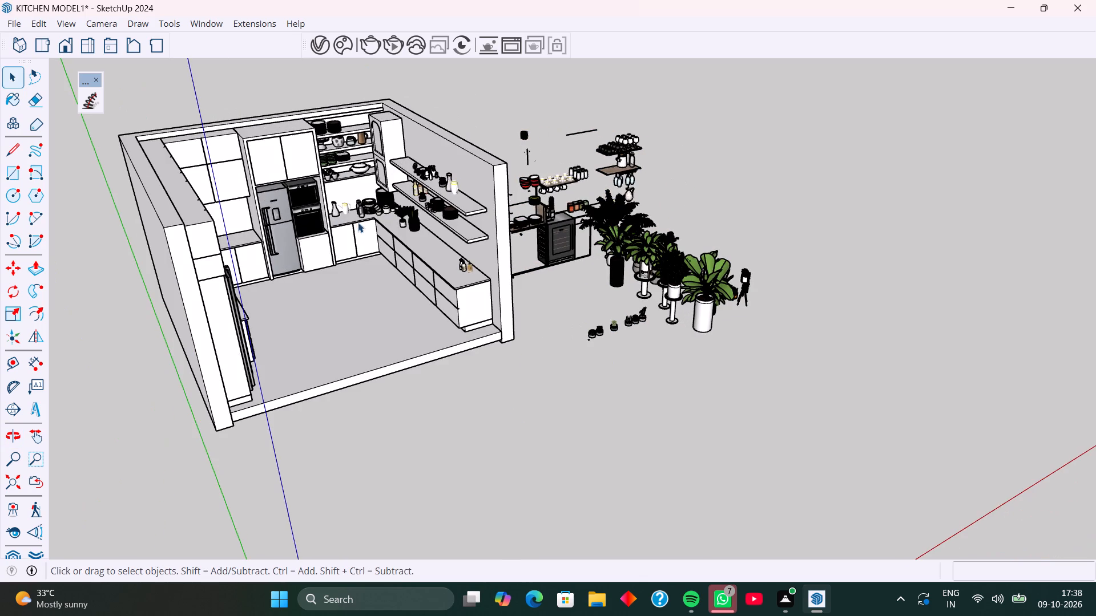
pyautogui.click(211, 25)
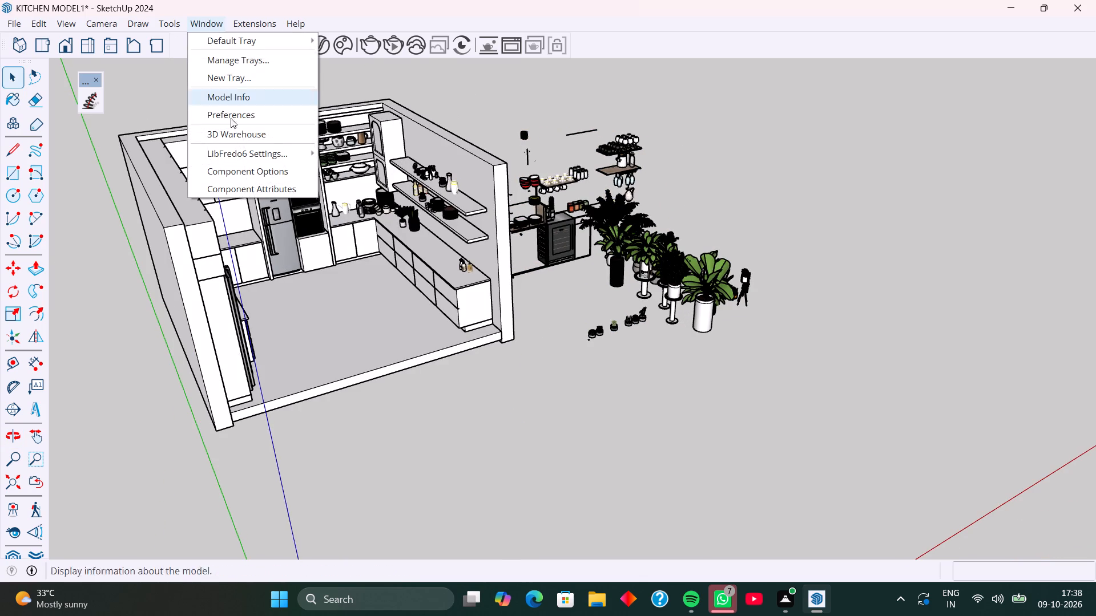
pyautogui.click(243, 135)
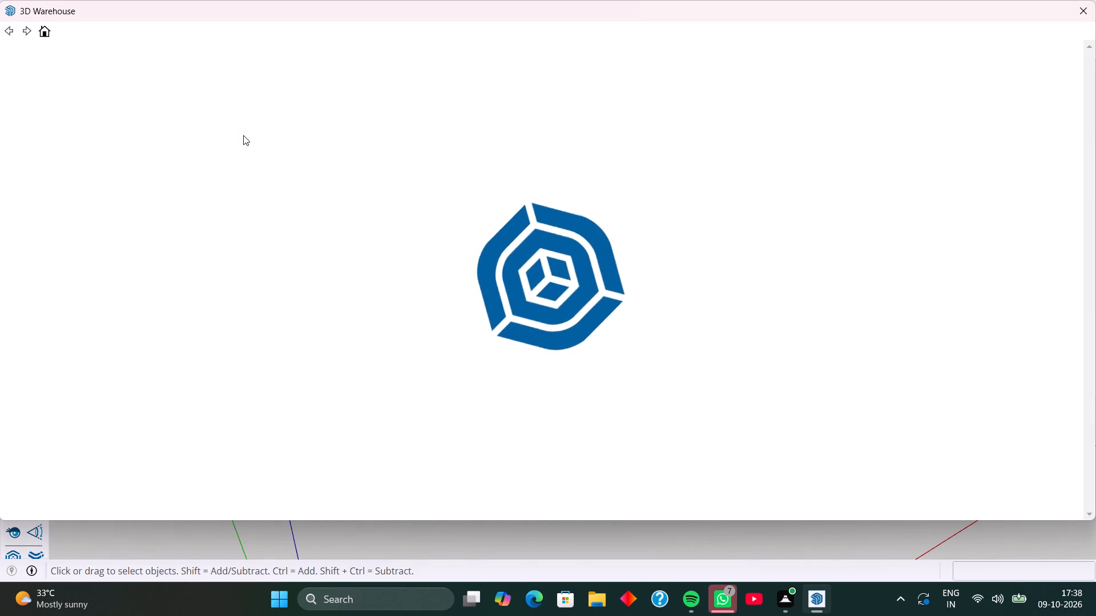
pyautogui.click(443, 68)
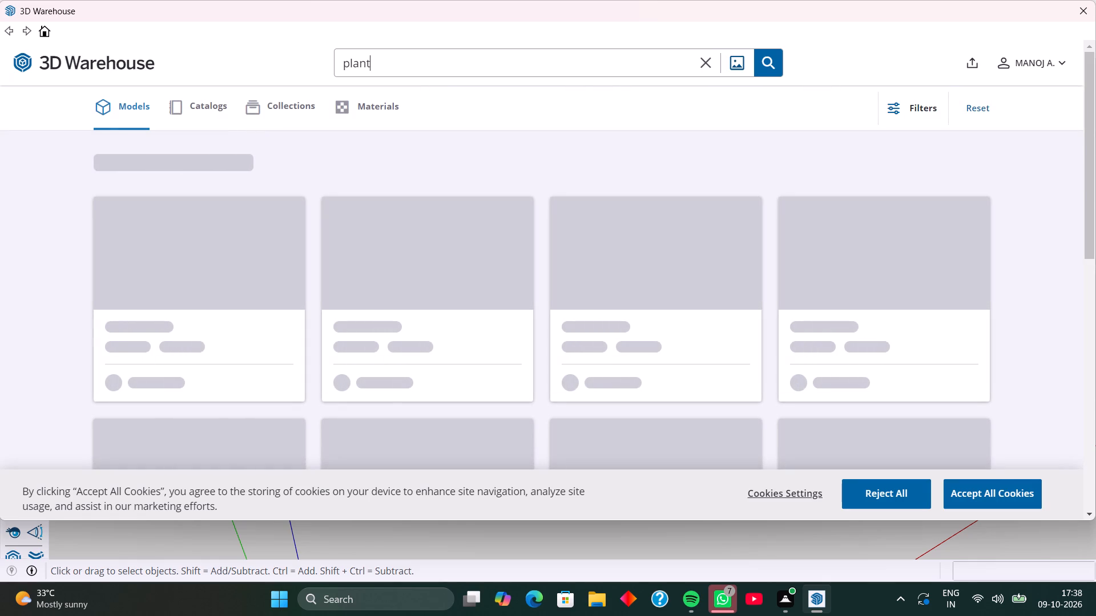
pyautogui.press('BackSpace')
pyautogui.press('BackSpace')
pyautogui.press('BackSpace')
pyautogui.press('BackSpace')
pyautogui.press('BackSpace')
pyautogui.press('BackSpace')
pyautogui.press('BackSpace')
pyautogui.press('BackSpace')
pyautogui.press('BackSpace')
pyautogui.press('BackSpace')
pyautogui.press('BackSpace')
pyautogui.press('BackSpace')
pyautogui.press('BackSpace')
pyautogui.press('BackSpace')
pyautogui.press('BackSpace')
pyautogui.press('BackSpace')
pyautogui.press('BackSpace')
pyautogui.press('BackSpace')
pyautogui.press('BackSpace')
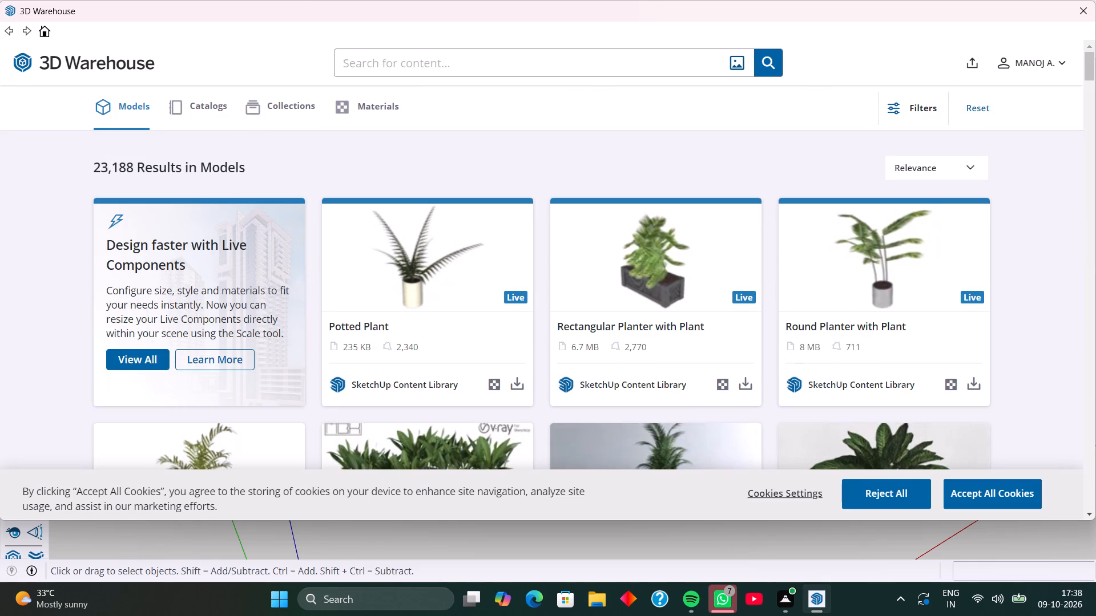
pyautogui.press('s')
pyautogui.write('ink')
pyautogui.press('Return')
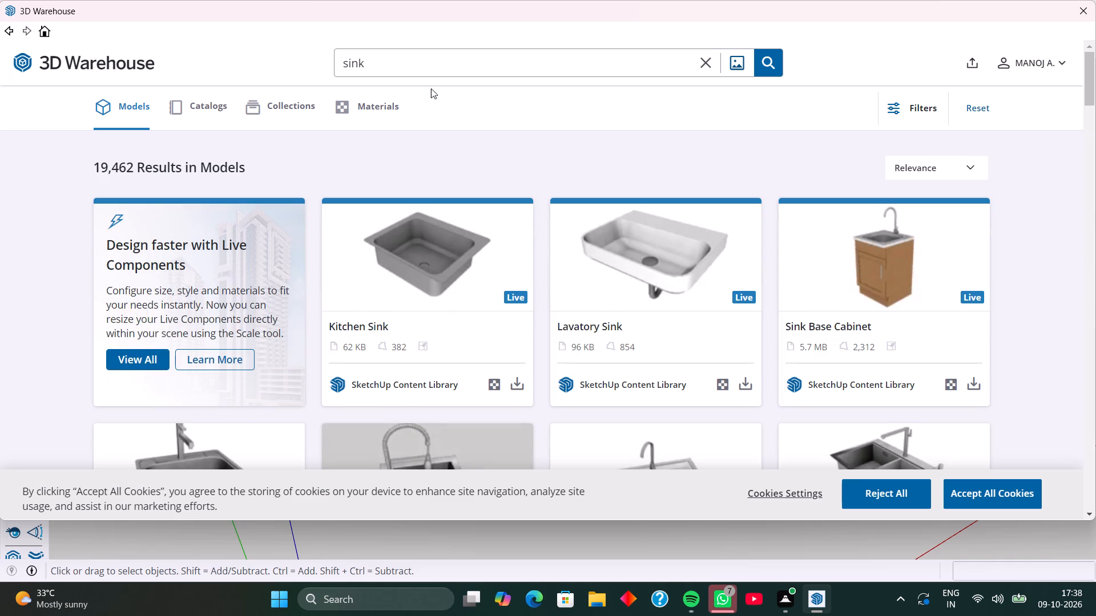
# Load the black single-bowl Sink model (1.7 MB) with gooseneck tap into the model and place it outside the kitchen's open corner.
pyautogui.scroll(-5, 408, 105)
pyautogui.scroll(2, 452, 187)
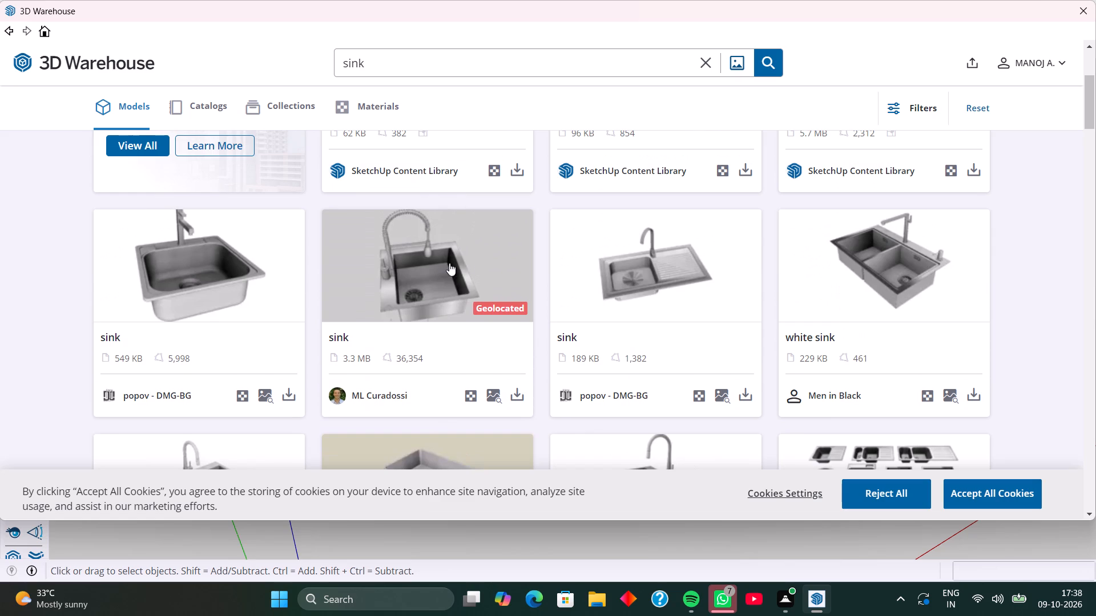
pyautogui.scroll(-5, 460, 288)
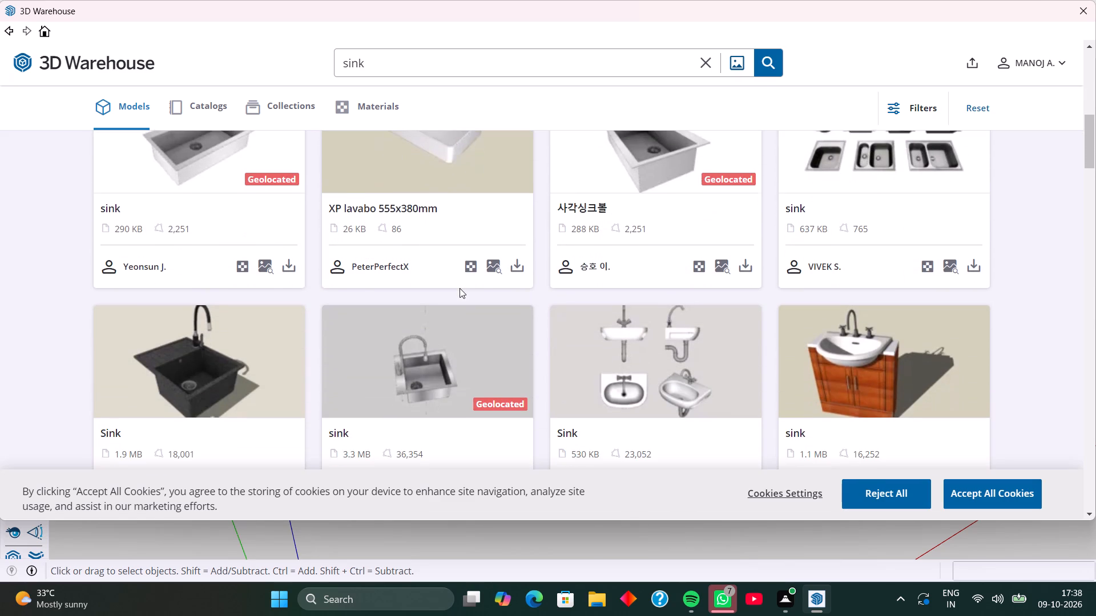
pyautogui.scroll(-3, 460, 288)
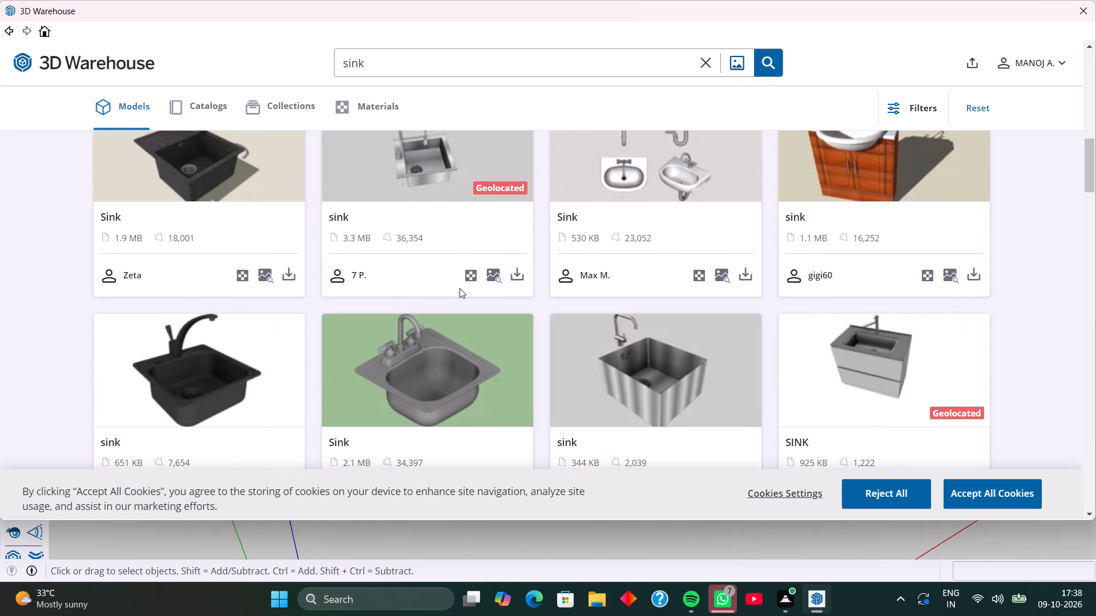
pyautogui.scroll(-4, 460, 288)
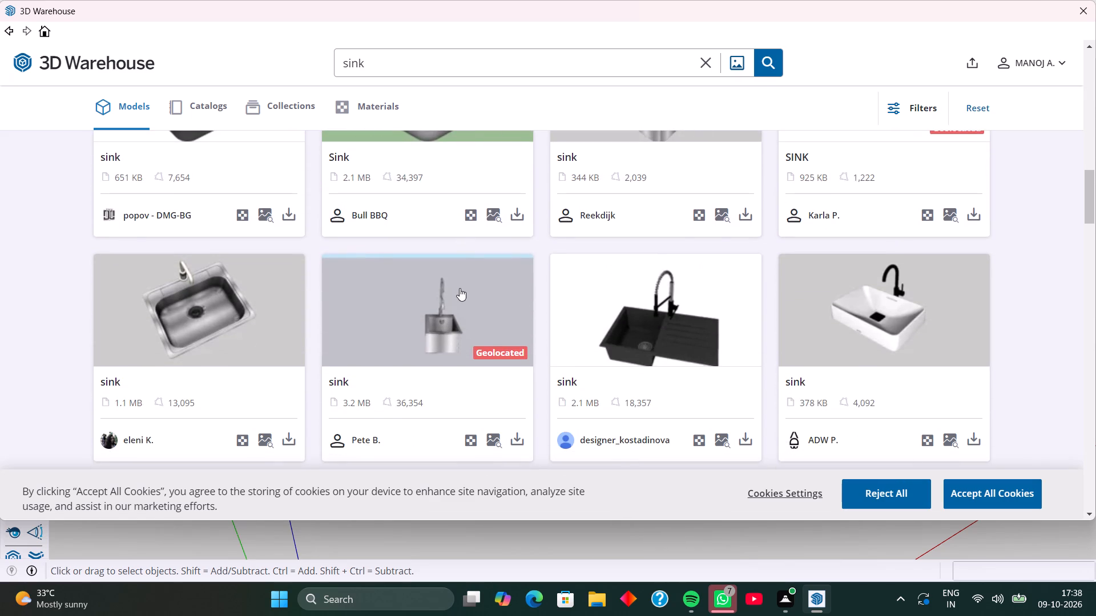
pyautogui.scroll(-4, 460, 288)
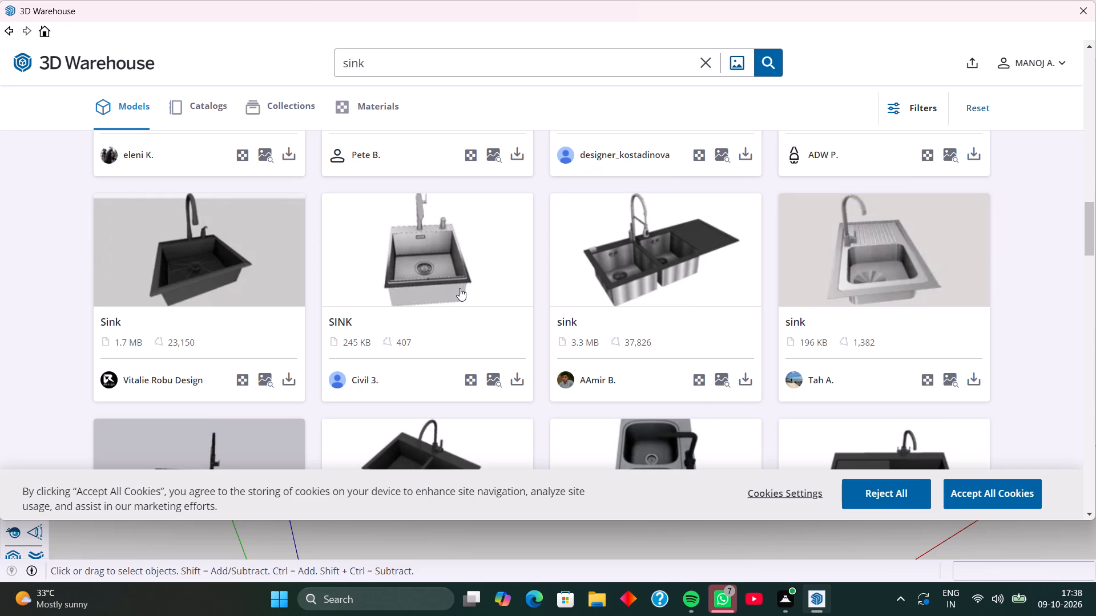
pyautogui.scroll(-1, 460, 288)
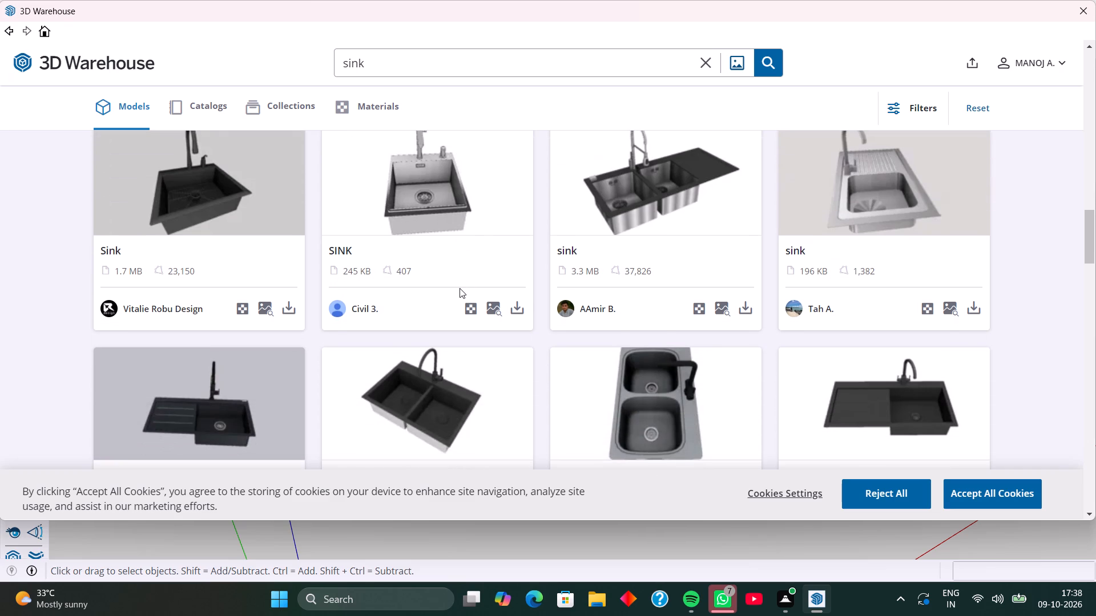
pyautogui.click(288, 307)
pyautogui.click(500, 285)
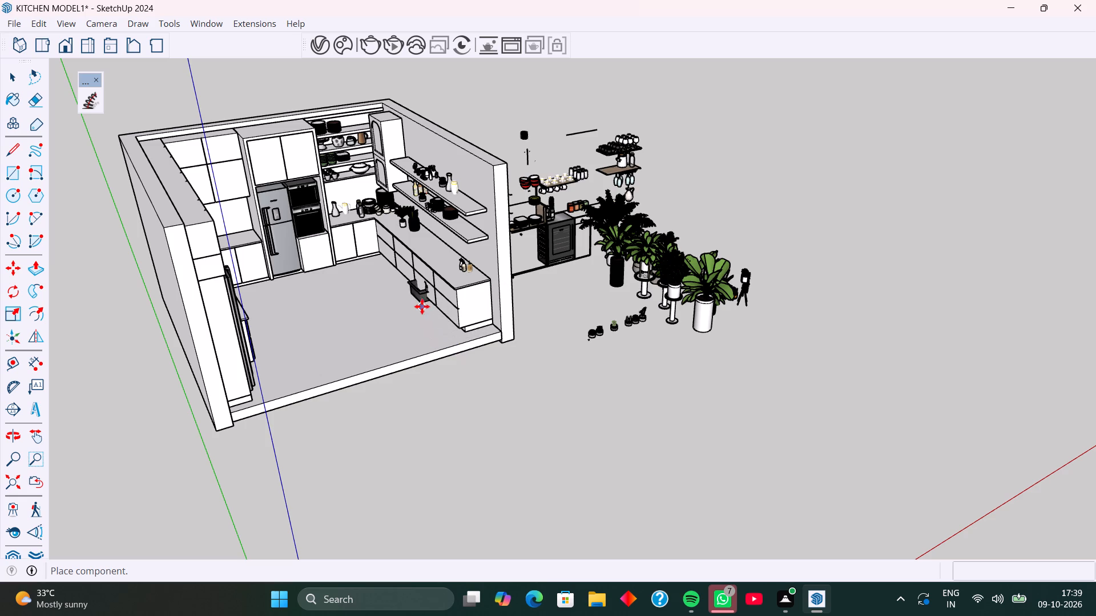
pyautogui.scroll(9, 416, 297)
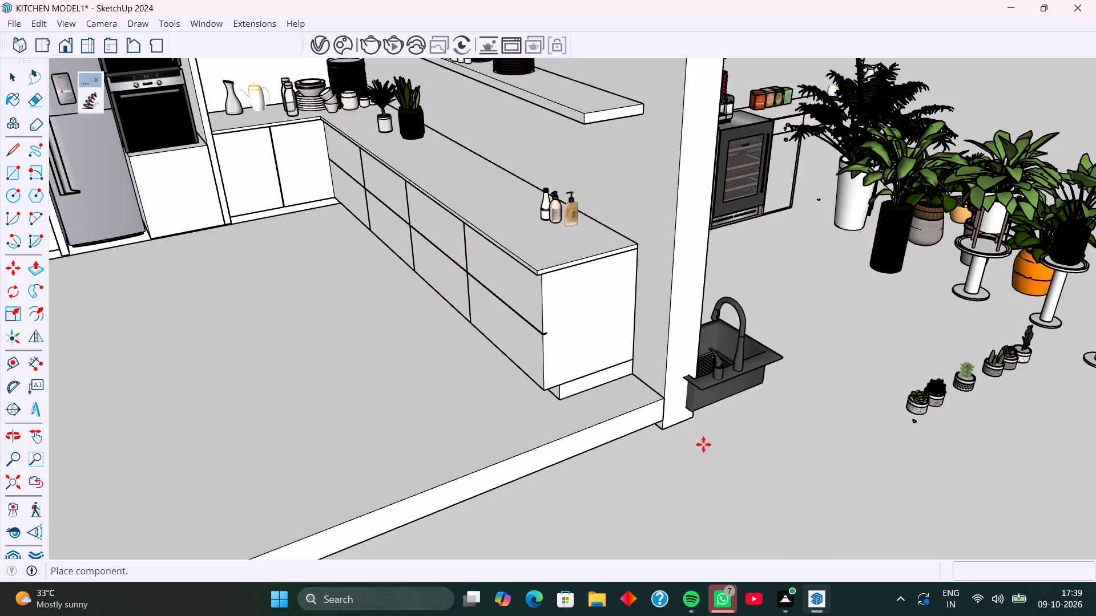
pyautogui.click(726, 509)
# Rotate the sink horizontally by 90 degrees about its bottom corner.
pyautogui.moveTo(663, 496); pyautogui.dragTo(587, 463, button='middle')
pyautogui.moveTo(631, 499); pyautogui.dragTo(589, 488, button='middle')
pyautogui.click(7, 291)
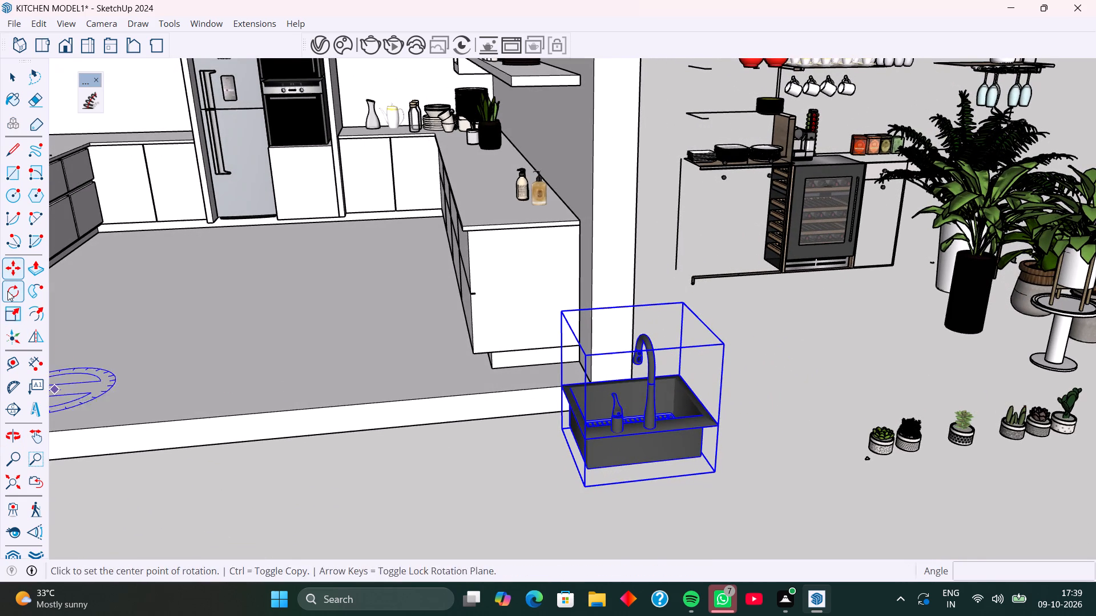
pyautogui.click(582, 487)
pyautogui.click(756, 468)
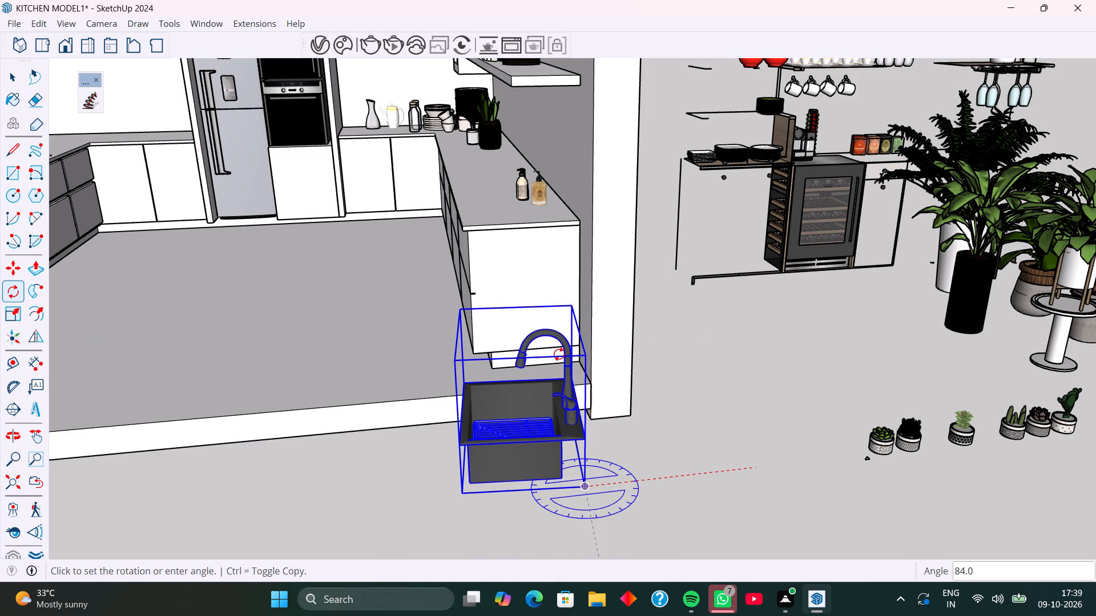
pyautogui.write('90')
pyautogui.press('Return')
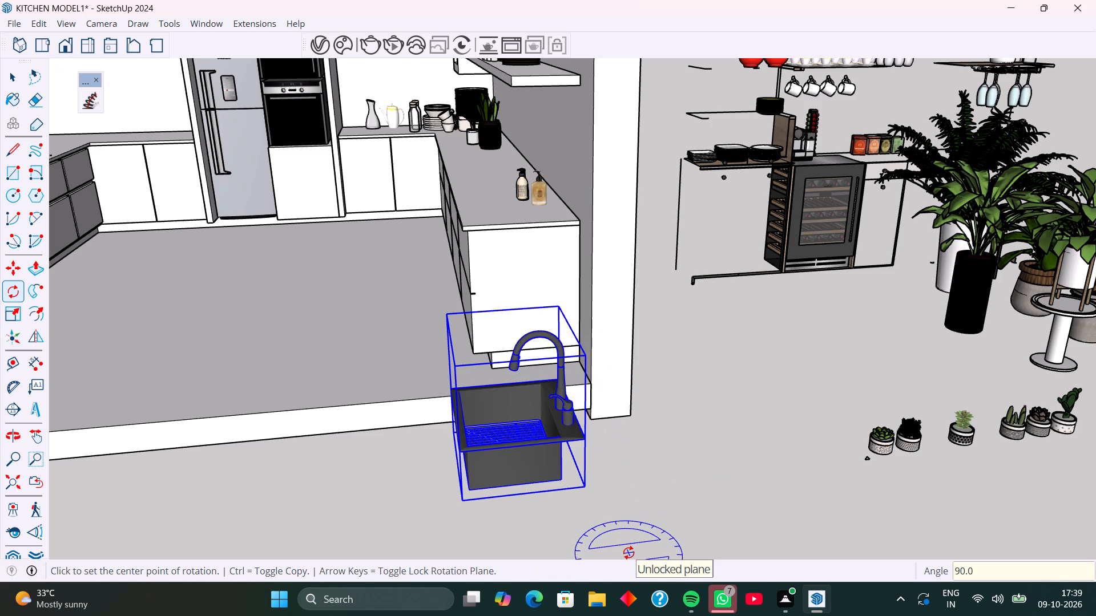
# Move the sink about 7' 7" onto the front edge of the long countertop, between the potted plants and the soap bottles.
pyautogui.press('m')
pyautogui.moveTo(553, 504); pyautogui.dragTo(651, 468, button='middle')
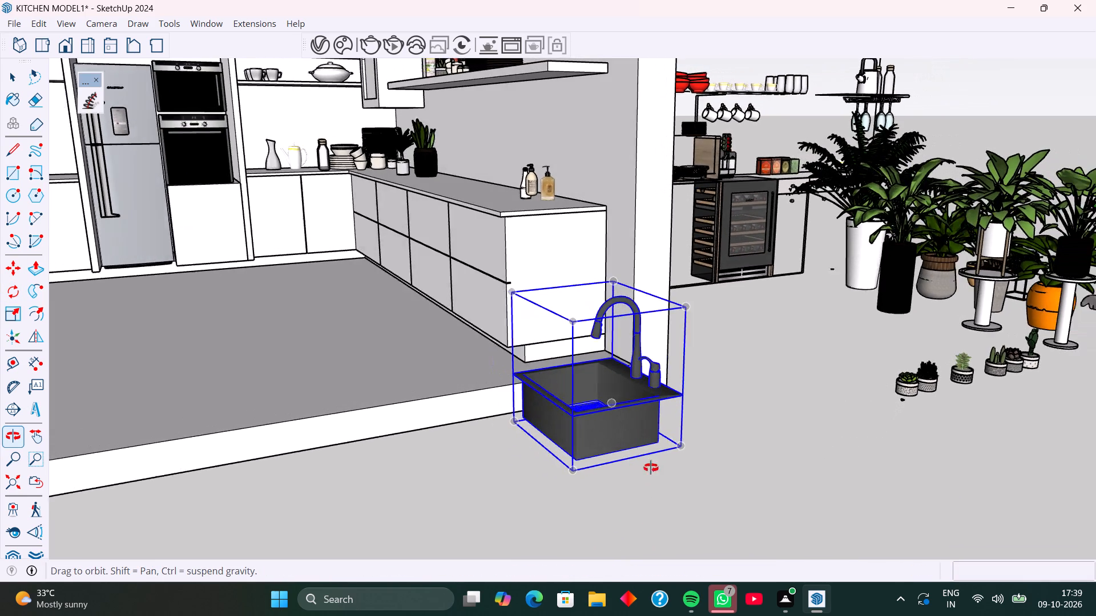
pyautogui.moveTo(651, 468); pyautogui.dragTo(663, 468, button='middle')
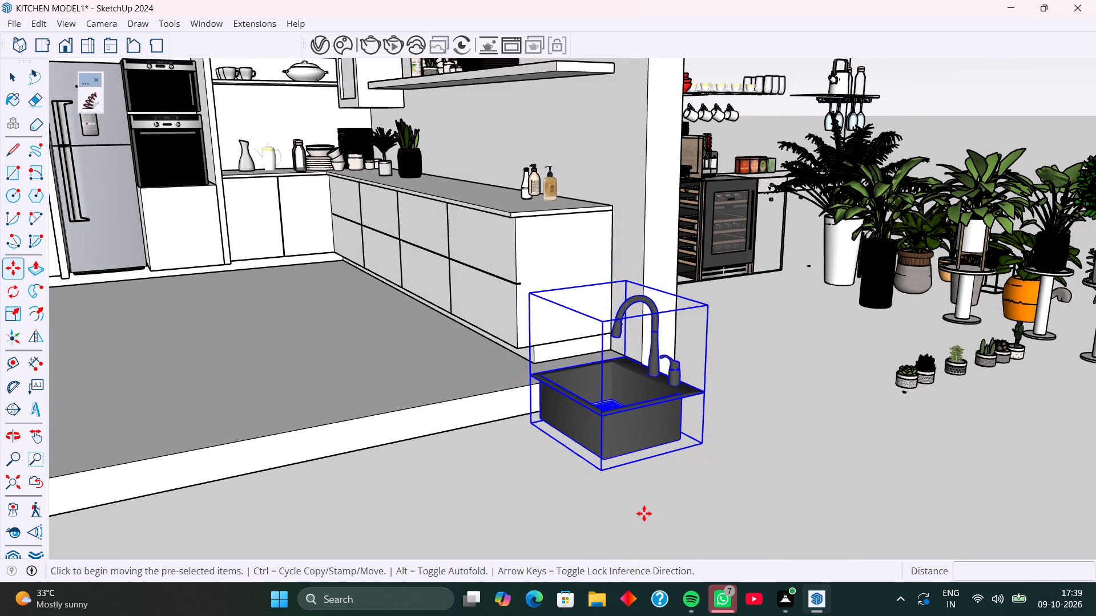
pyautogui.click(601, 470)
pyautogui.scroll(4, 444, 209)
pyautogui.moveTo(444, 208); pyautogui.dragTo(624, 258, button='middle')
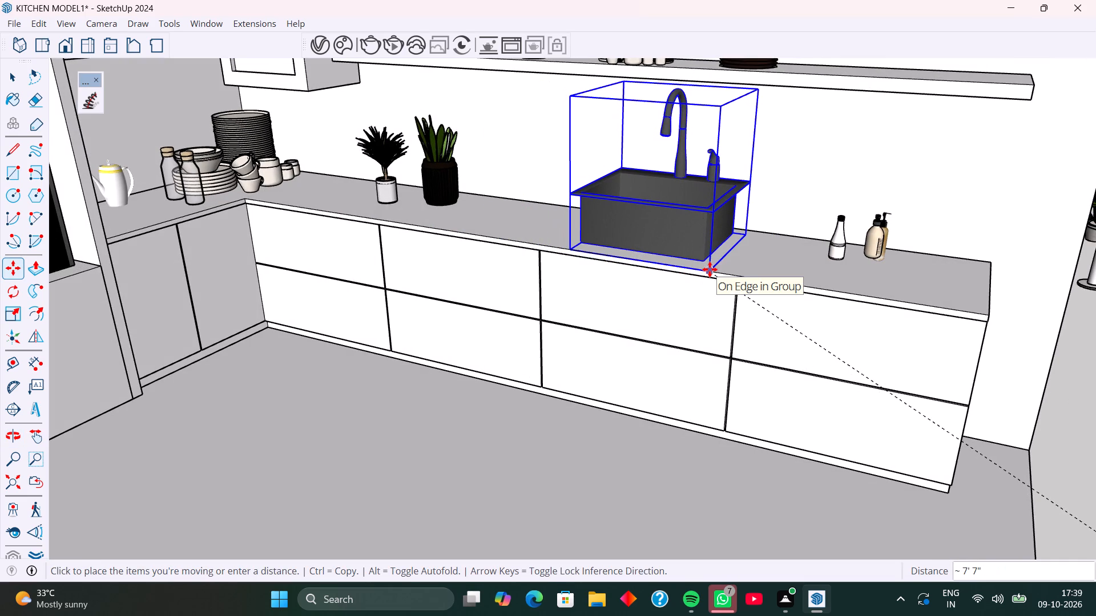
pyautogui.click(710, 269)
# Examine how the sink sits on the long countertop relative to the wall and the drawer fronts below.
pyautogui.moveTo(708, 269); pyautogui.dragTo(511, 311, button='middle')
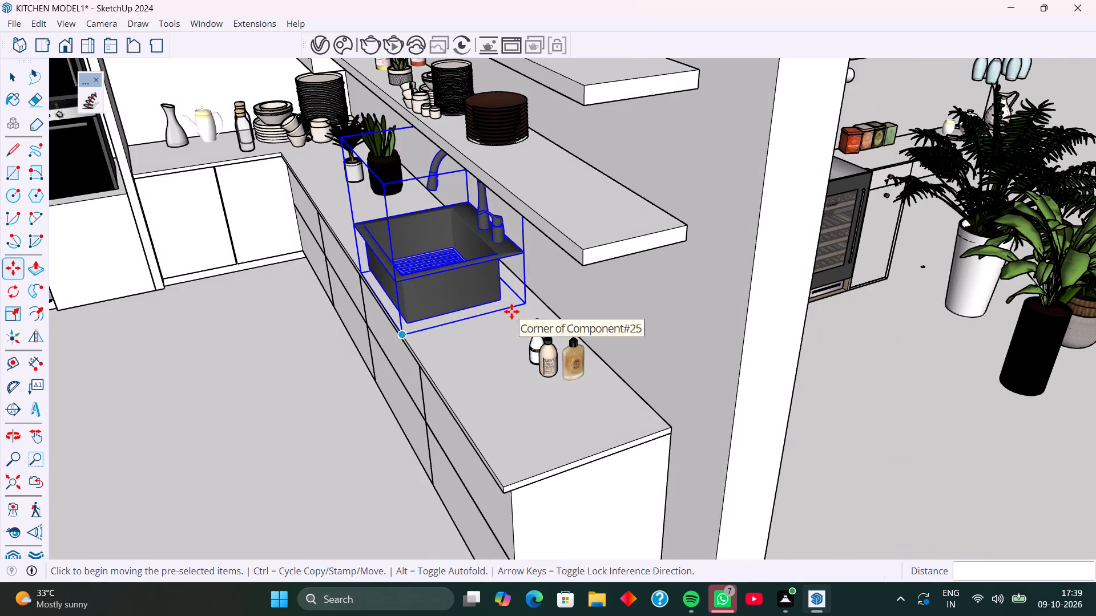
pyautogui.moveTo(511, 311); pyautogui.dragTo(627, 305, button='middle')
pyautogui.moveTo(588, 327); pyautogui.dragTo(700, 309, button='middle')
pyautogui.moveTo(623, 320); pyautogui.dragTo(667, 324, button='middle')
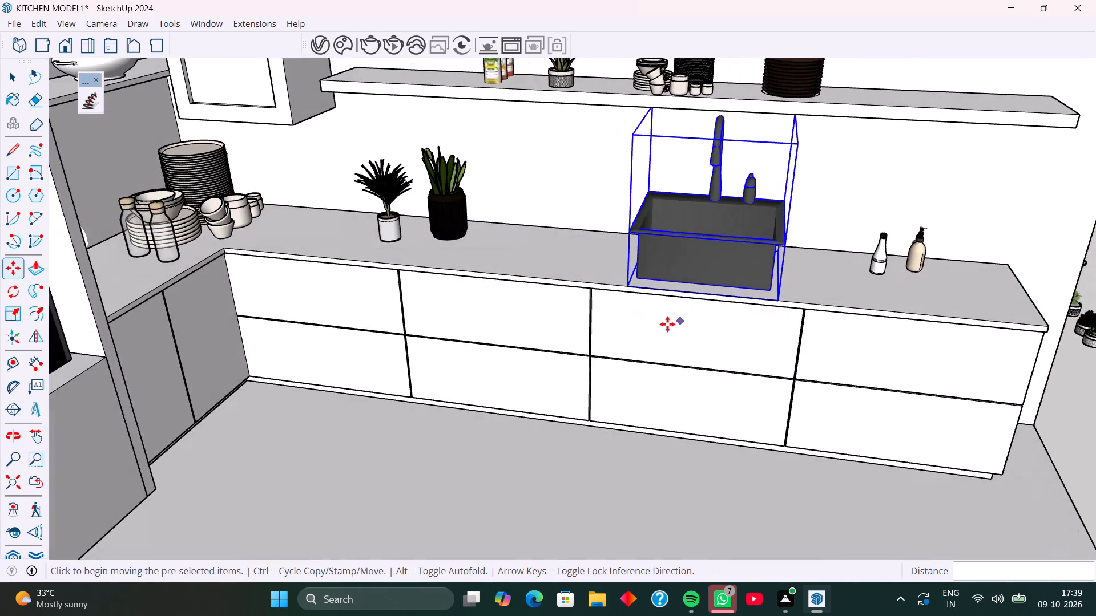
pyautogui.scroll(3, 684, 314)
pyautogui.moveTo(697, 316); pyautogui.dragTo(656, 311, button='middle')
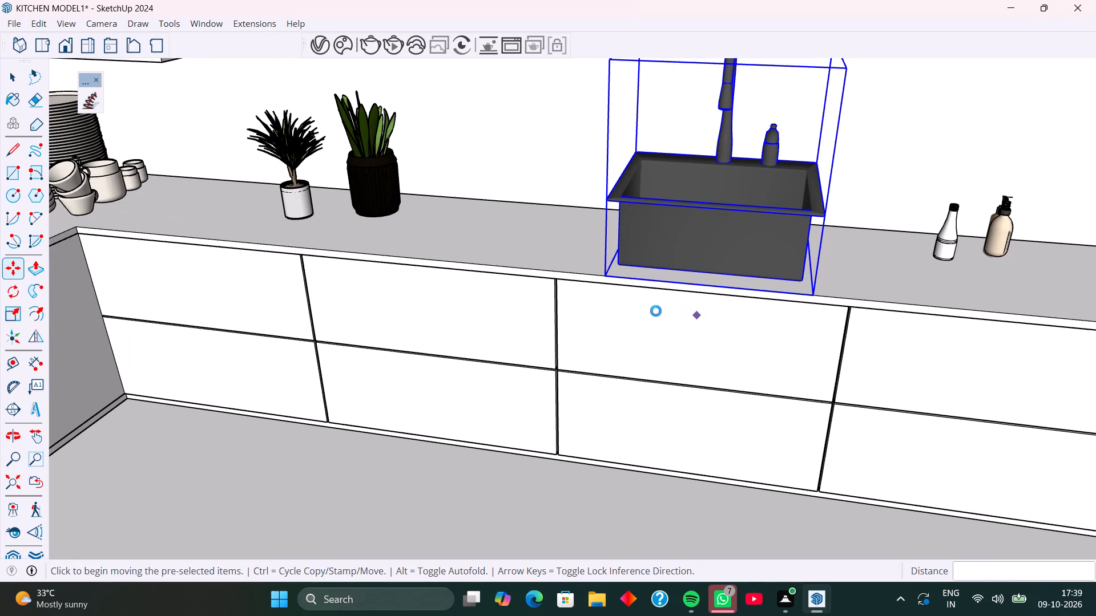
pyautogui.moveTo(656, 311); pyautogui.dragTo(641, 309, button='middle')
pyautogui.moveTo(644, 294); pyautogui.dragTo(608, 299, button='middle')
pyautogui.moveTo(608, 299); pyautogui.dragTo(503, 317, button='middle')
pyautogui.moveTo(609, 316); pyautogui.dragTo(535, 329, button='middle')
pyautogui.scroll(-3, 535, 329)
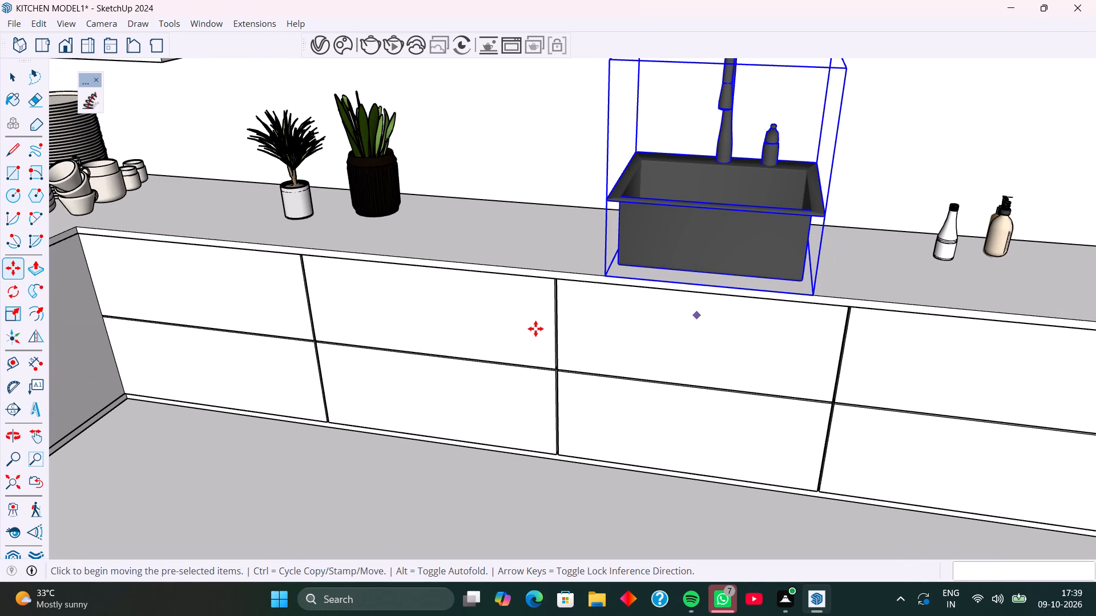
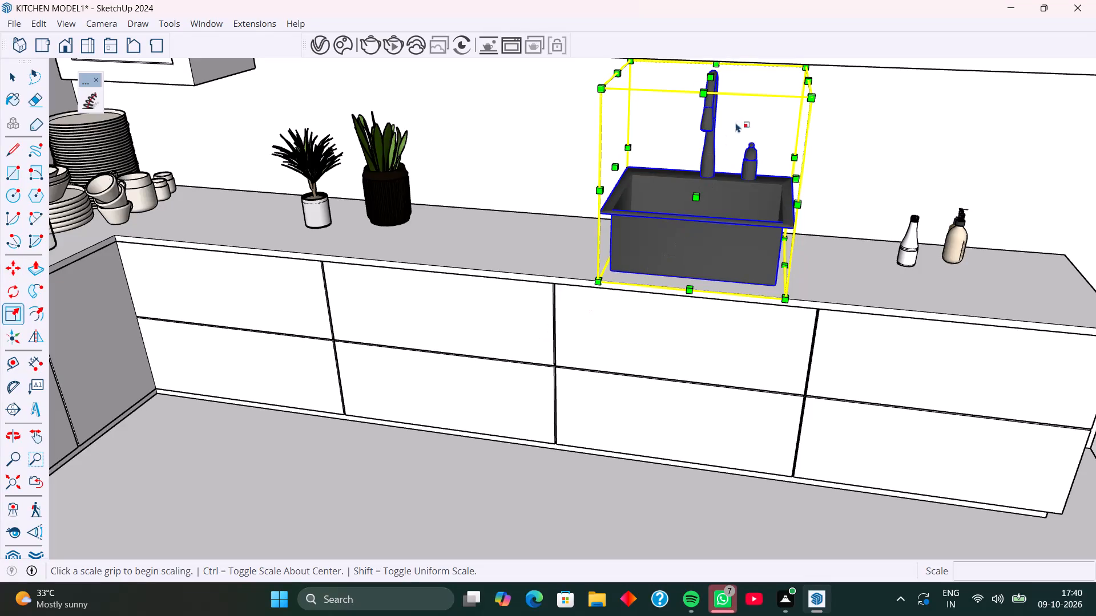
# Scale the black sink down uniformly to about 0.89 from its top rear corner.
pyautogui.click(807, 69)
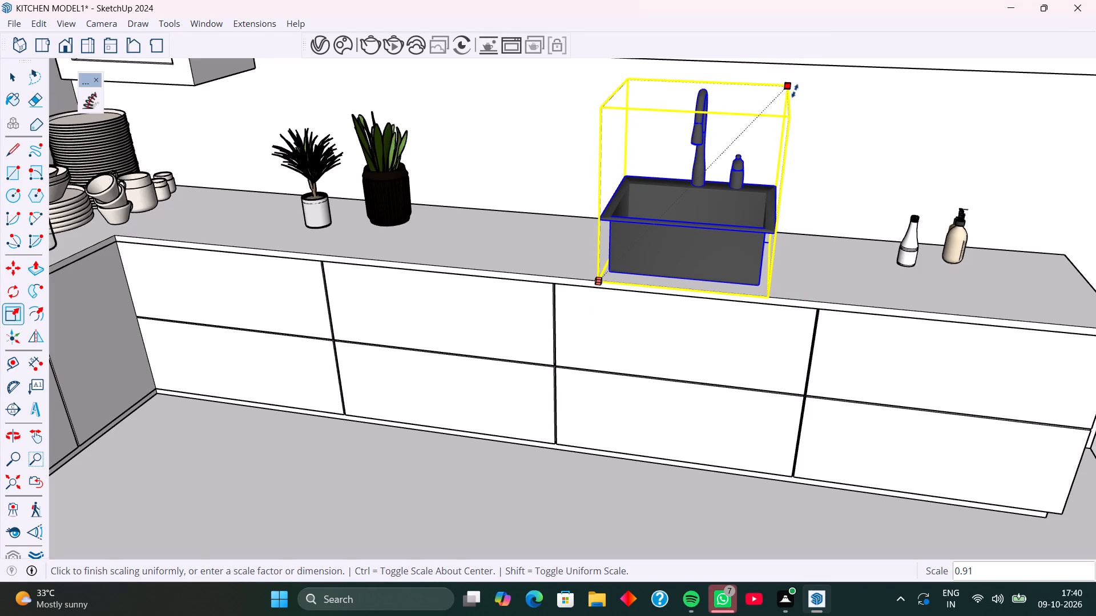
pyautogui.click(792, 98)
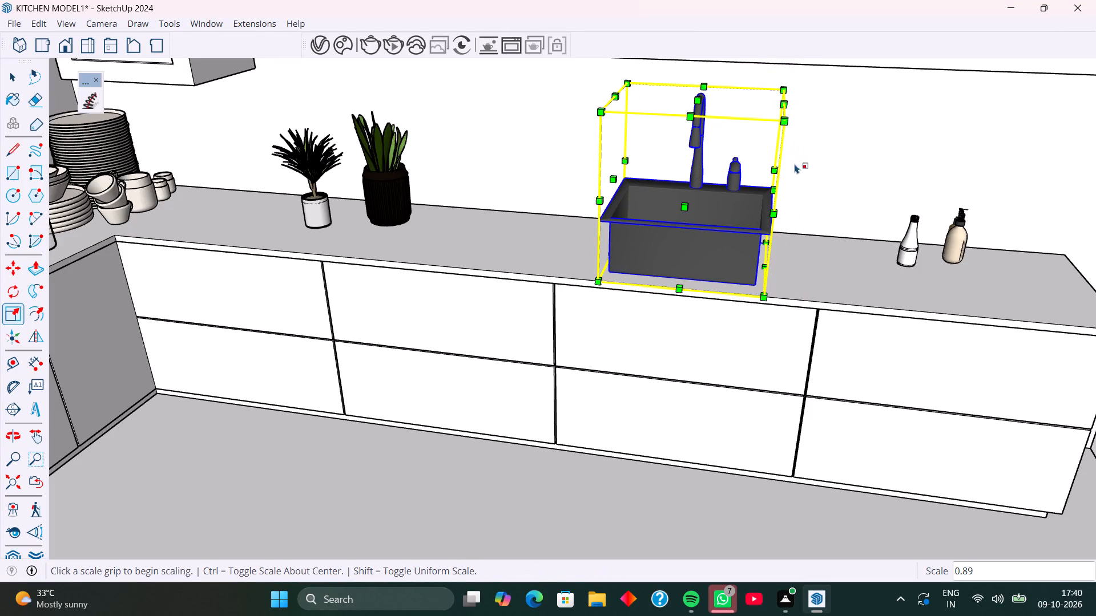
# Move the sink back about 2 3/4" from the long countertop's front edge toward the wall.
pyautogui.press('m')
pyautogui.moveTo(779, 280); pyautogui.dragTo(620, 328, button='middle')
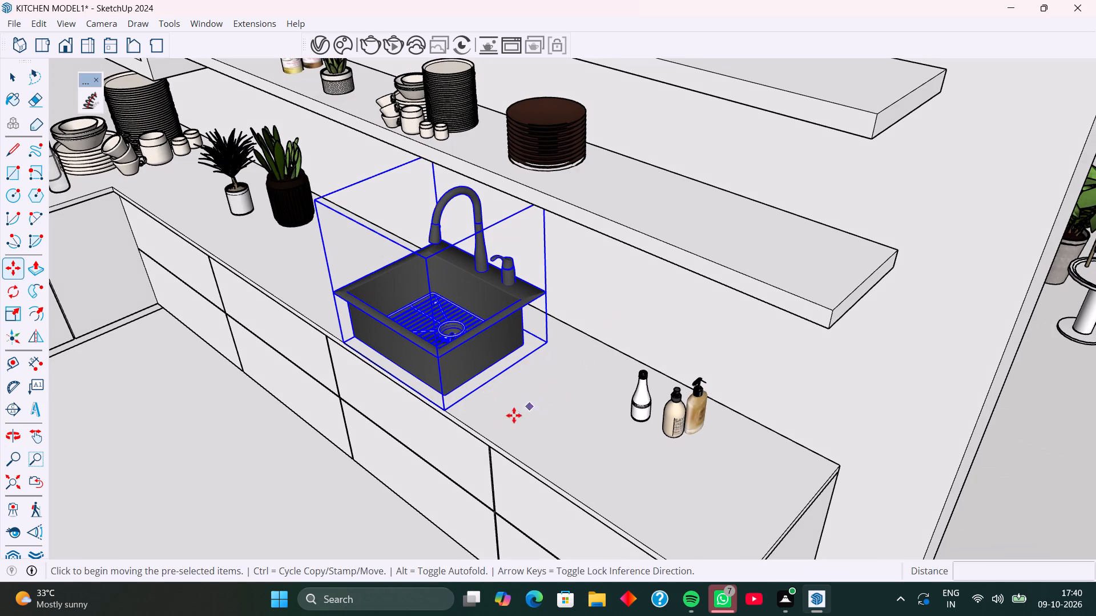
pyautogui.click(444, 408)
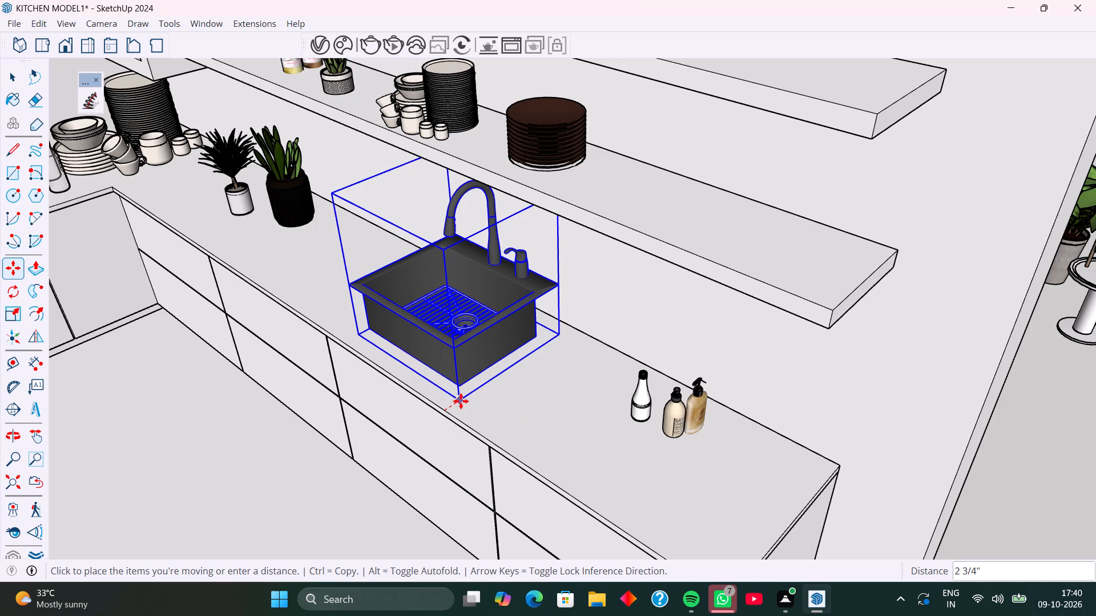
pyautogui.click(461, 401)
# Lower the sink vertically about 8 13/16" by its rim corner so the bowl sinks into the long countertop.
pyautogui.moveTo(461, 401); pyautogui.dragTo(535, 386, button='middle')
pyautogui.scroll(4, 585, 355)
pyautogui.moveTo(582, 352); pyautogui.dragTo(631, 339, button='middle')
pyautogui.scroll(1, 616, 345)
pyautogui.scroll(4, 636, 302)
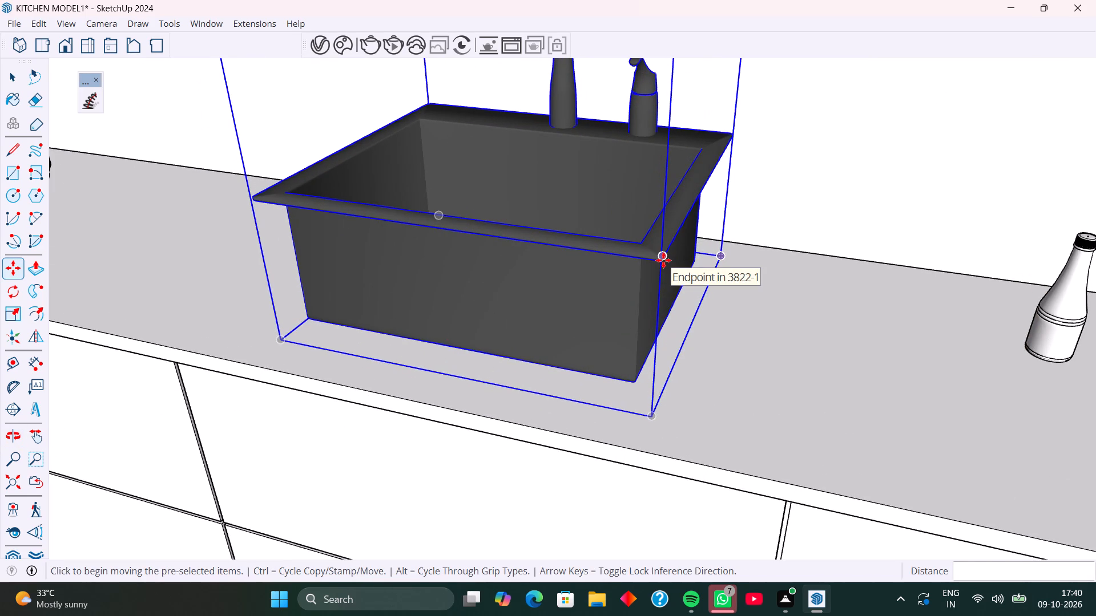
pyautogui.click(663, 260)
pyautogui.press('Up')
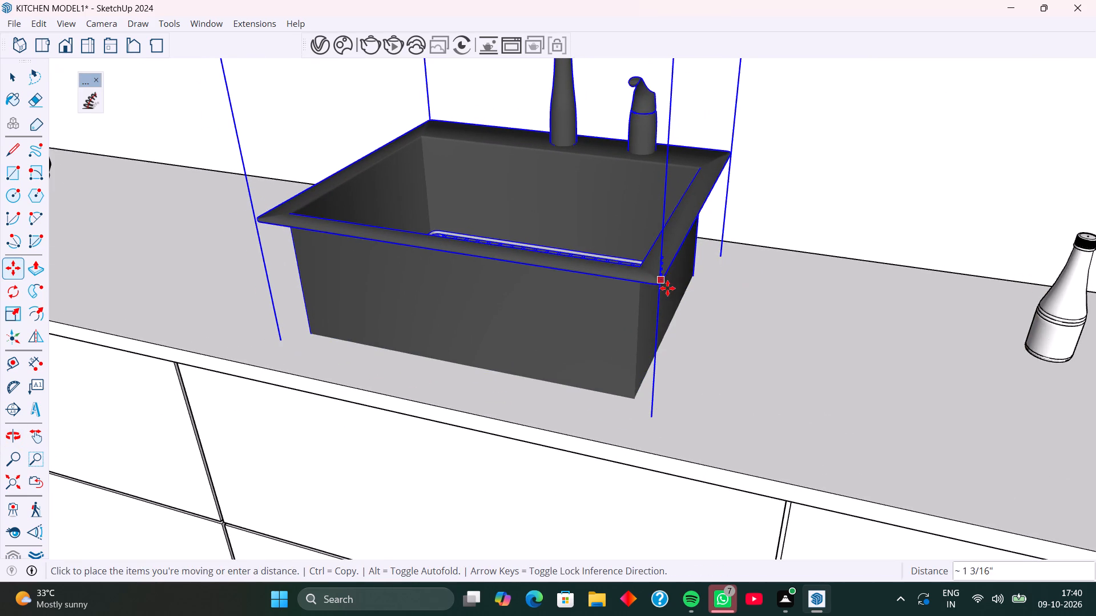
pyautogui.moveTo(674, 371); pyautogui.dragTo(689, 301, button='middle')
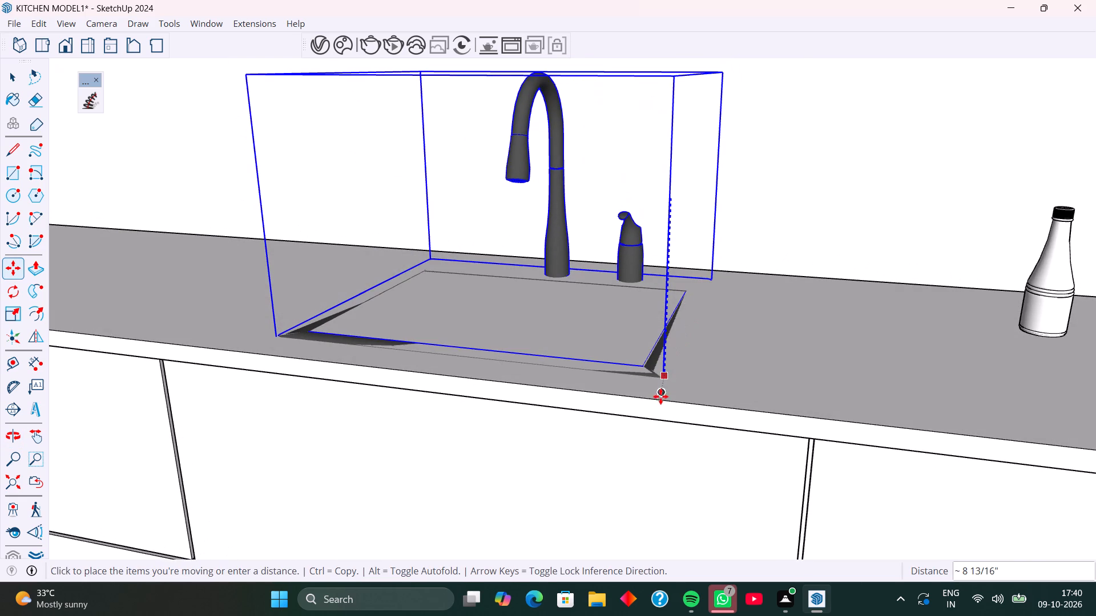
pyautogui.click(667, 382)
# Raise the sink vertically about 1/2" so its whole rim clears the countertop surface.
pyautogui.scroll(7, 667, 381)
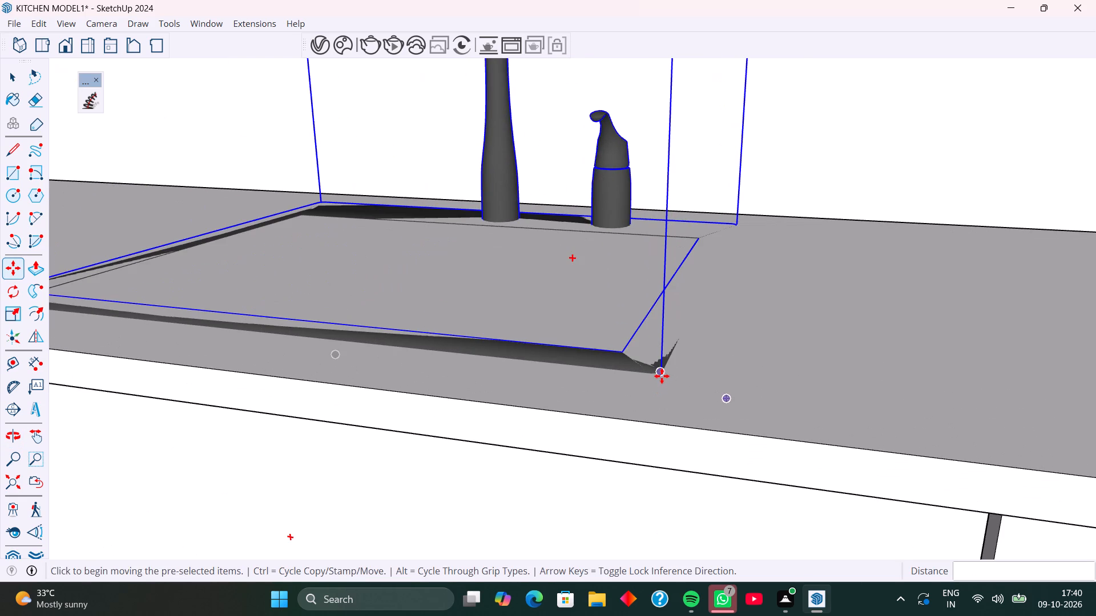
pyautogui.click(662, 376)
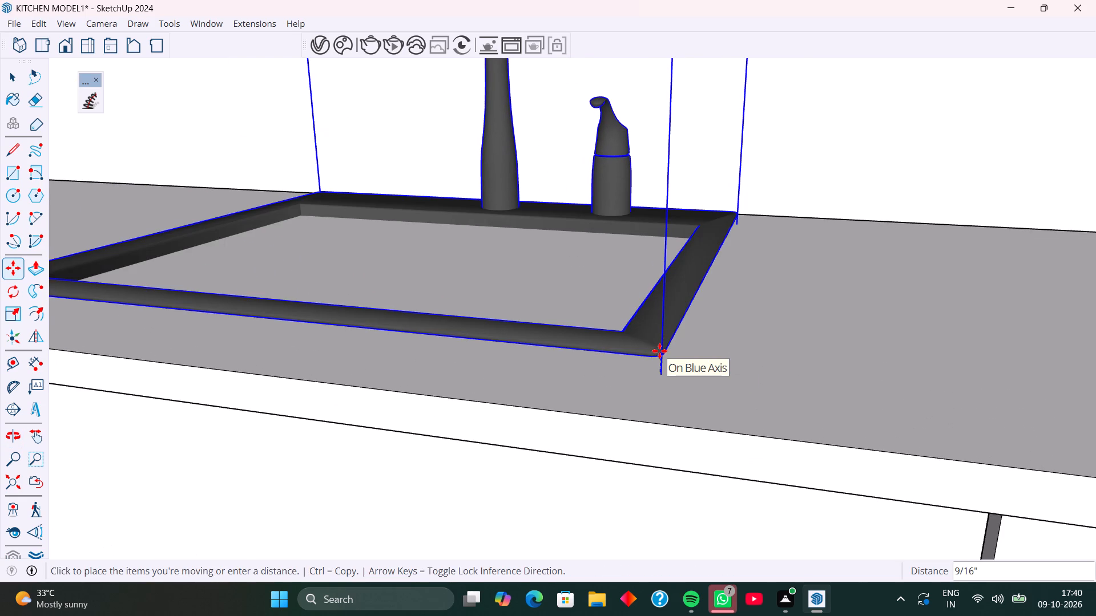
pyautogui.press('Up')
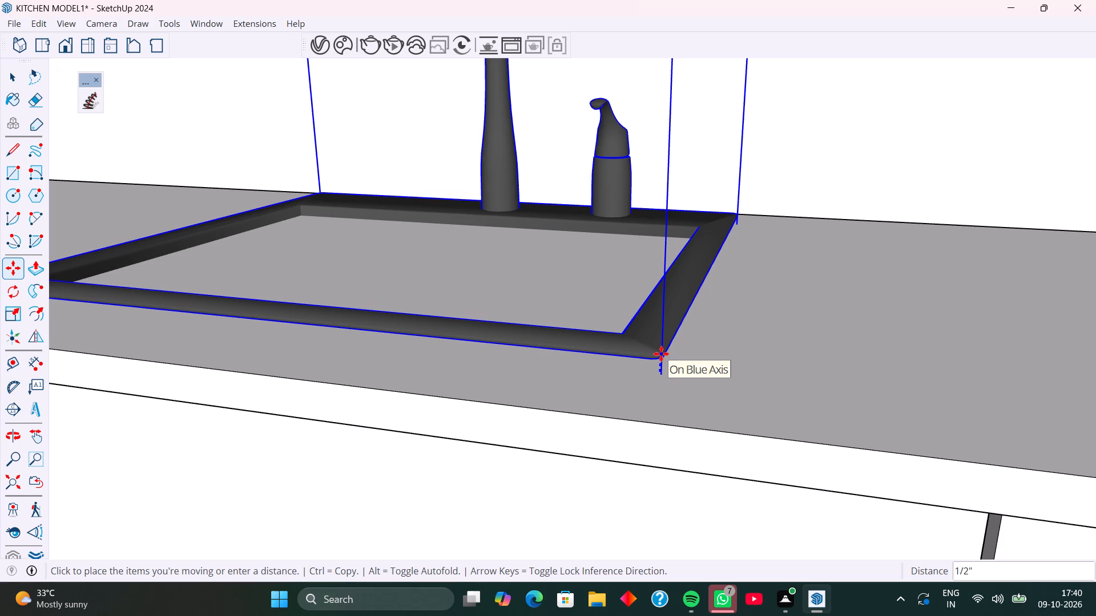
pyautogui.click(661, 354)
# Lower the sink vertically about 3/8" to seat its rim on the countertop surface.
pyautogui.moveTo(669, 371); pyautogui.dragTo(683, 316, button='middle')
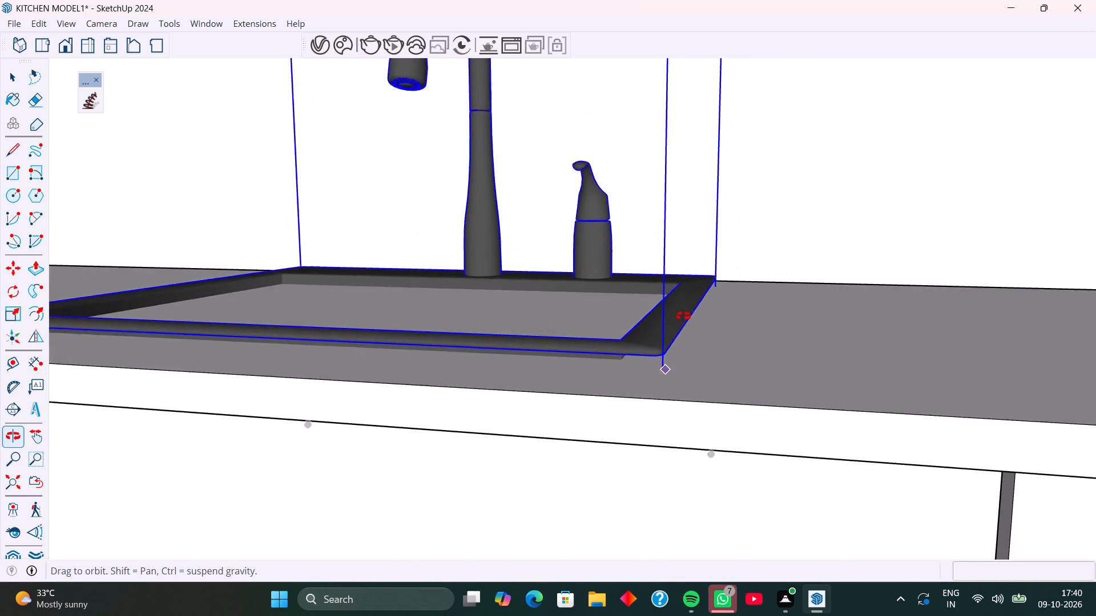
pyautogui.moveTo(683, 316); pyautogui.dragTo(679, 298, button='middle')
pyautogui.scroll(5, 663, 338)
pyautogui.click(656, 368)
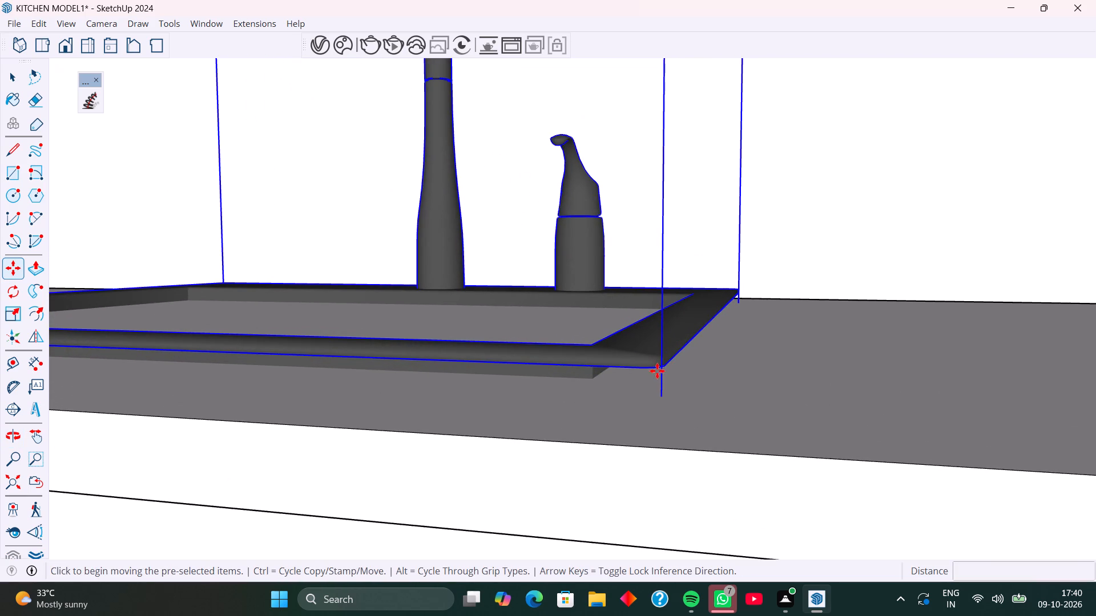
pyautogui.press('Up')
pyautogui.click(659, 375)
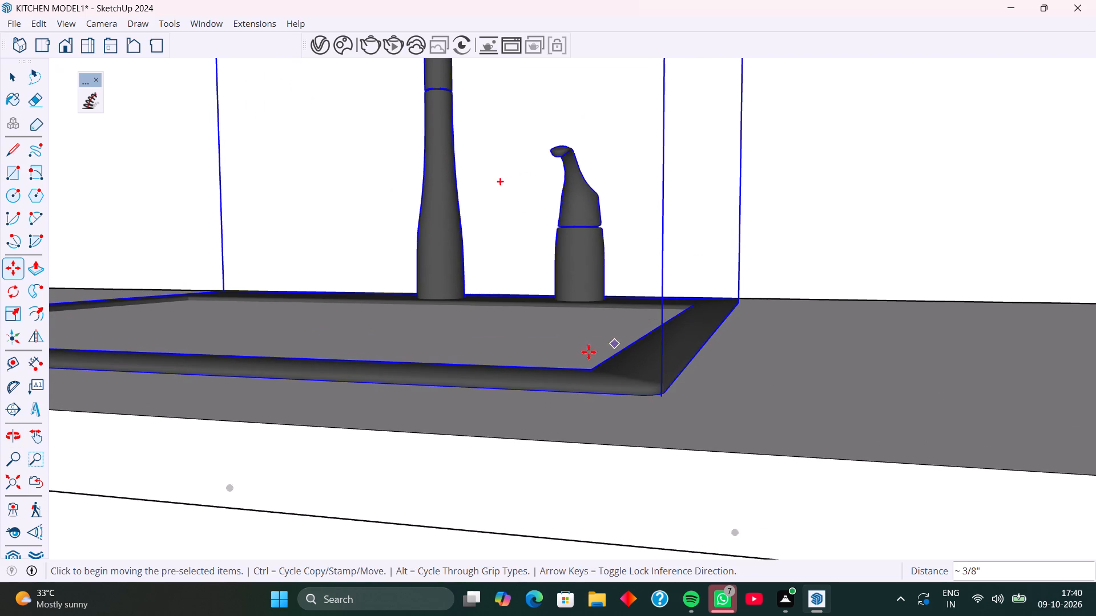
pyautogui.scroll(-11, 592, 351)
pyautogui.moveTo(595, 402); pyautogui.dragTo(613, 443, button='middle')
pyautogui.press('space')
pyautogui.scroll(-9, 542, 371)
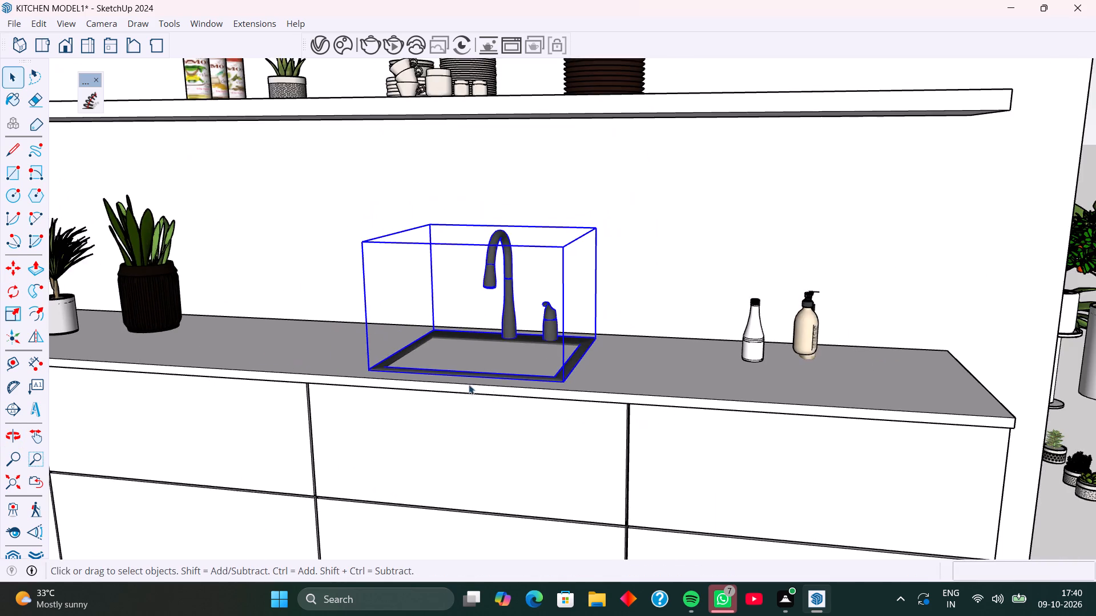
# Examine the seated sink from several angles, checking its rim, the covered bowl opening and the surrounding countertop.
pyautogui.moveTo(464, 378); pyautogui.dragTo(482, 449, button='middle')
pyautogui.keyDown('shift'); pyautogui.moveTo(530, 434); pyautogui.dragTo(401, 264, button='middle'); pyautogui.keyUp('shift')
pyautogui.moveTo(421, 330); pyautogui.dragTo(510, 376, button='middle')
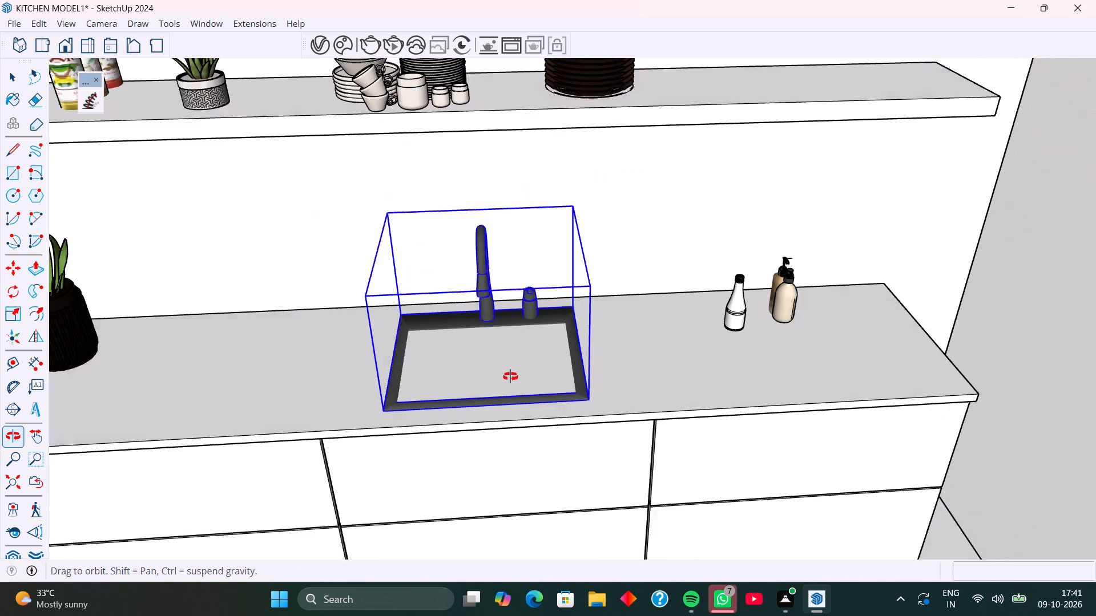
pyautogui.moveTo(510, 376); pyautogui.dragTo(513, 379, button='middle')
pyautogui.keyDown('shift'); pyautogui.moveTo(748, 369); pyautogui.dragTo(529, 326, button='middle'); pyautogui.keyUp('shift')
pyautogui.click(934, 380)
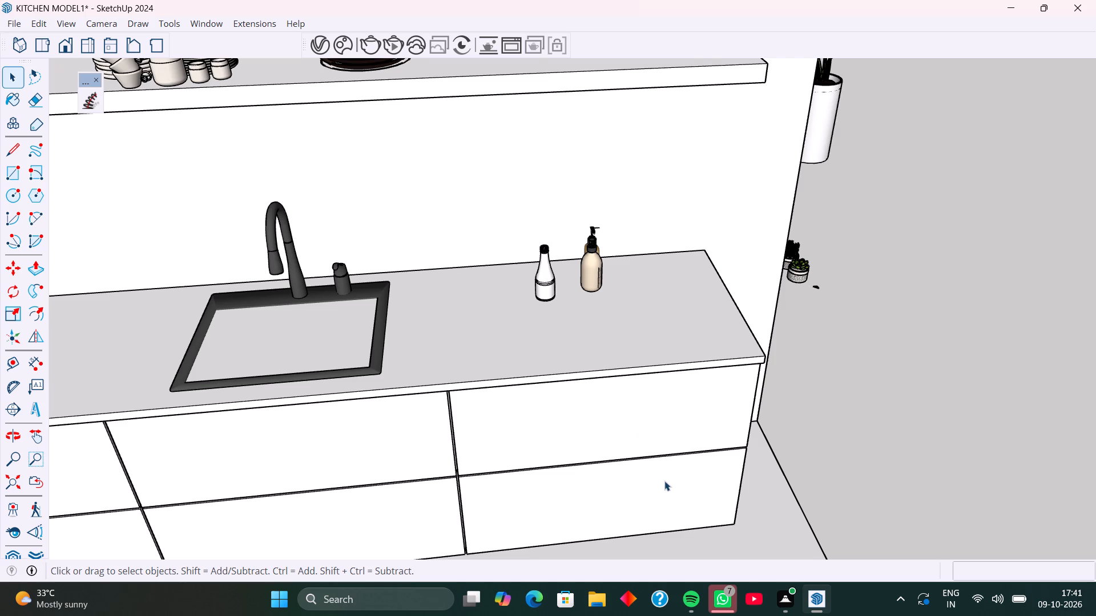
pyautogui.moveTo(434, 409); pyautogui.dragTo(522, 408, button='middle')
pyautogui.moveTo(447, 452); pyautogui.dragTo(492, 445, button='middle')
pyautogui.moveTo(493, 444); pyautogui.dragTo(513, 489, button='middle')
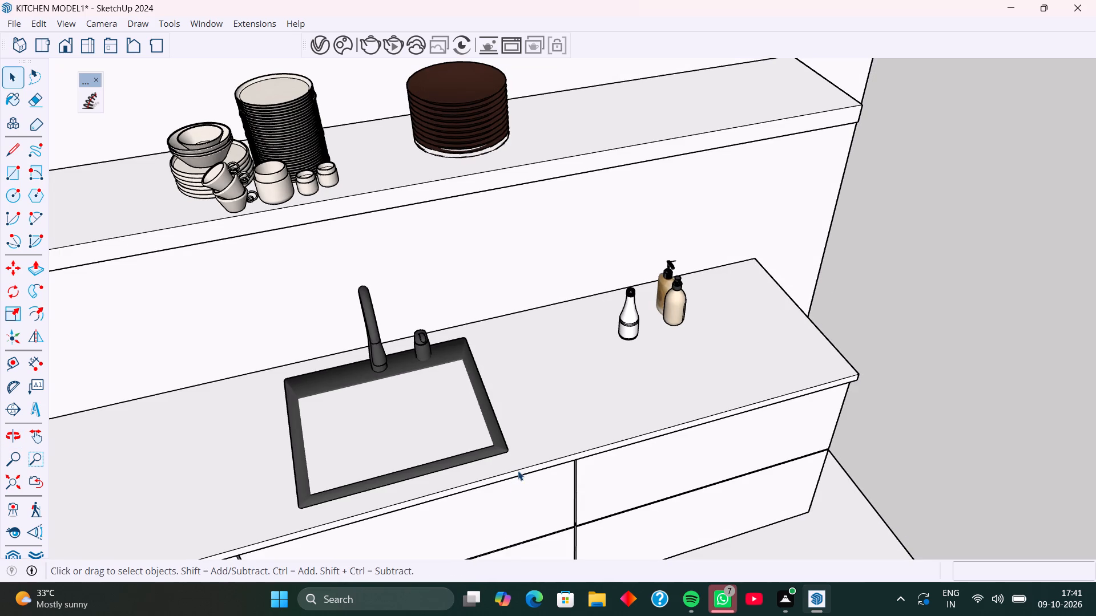
pyautogui.moveTo(472, 461); pyautogui.dragTo(399, 488, button='middle')
pyautogui.moveTo(385, 455); pyautogui.dragTo(400, 454, button='middle')
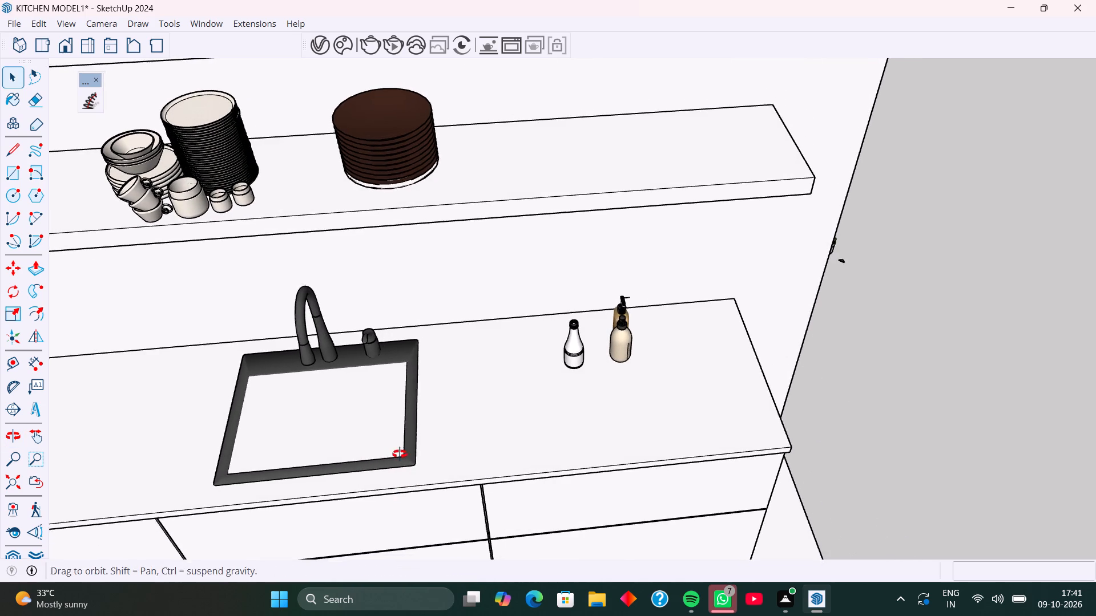
pyautogui.moveTo(400, 454); pyautogui.dragTo(445, 450, button='middle')
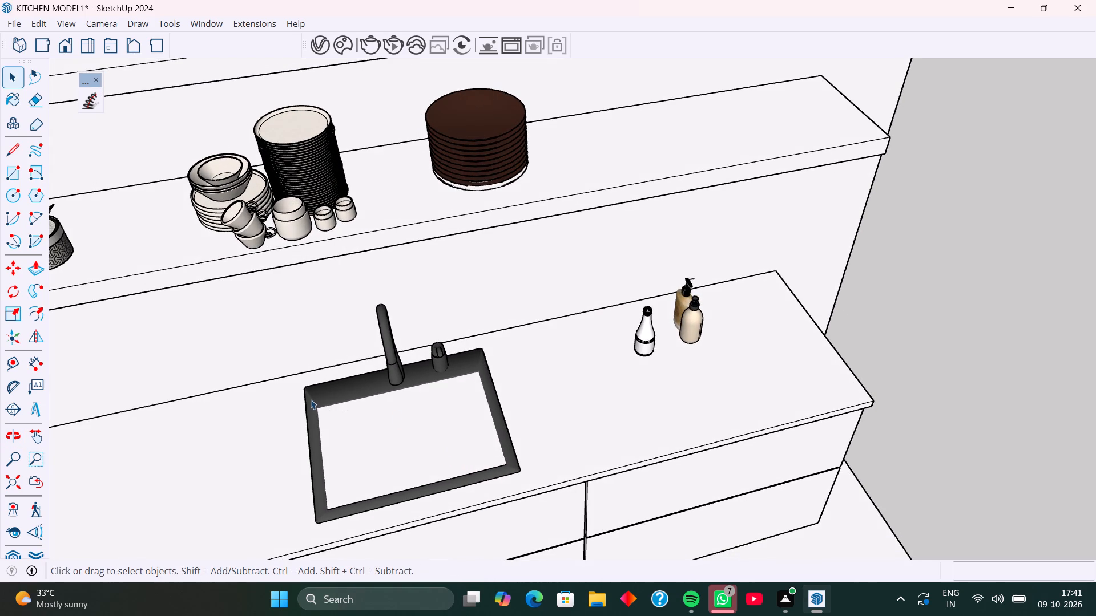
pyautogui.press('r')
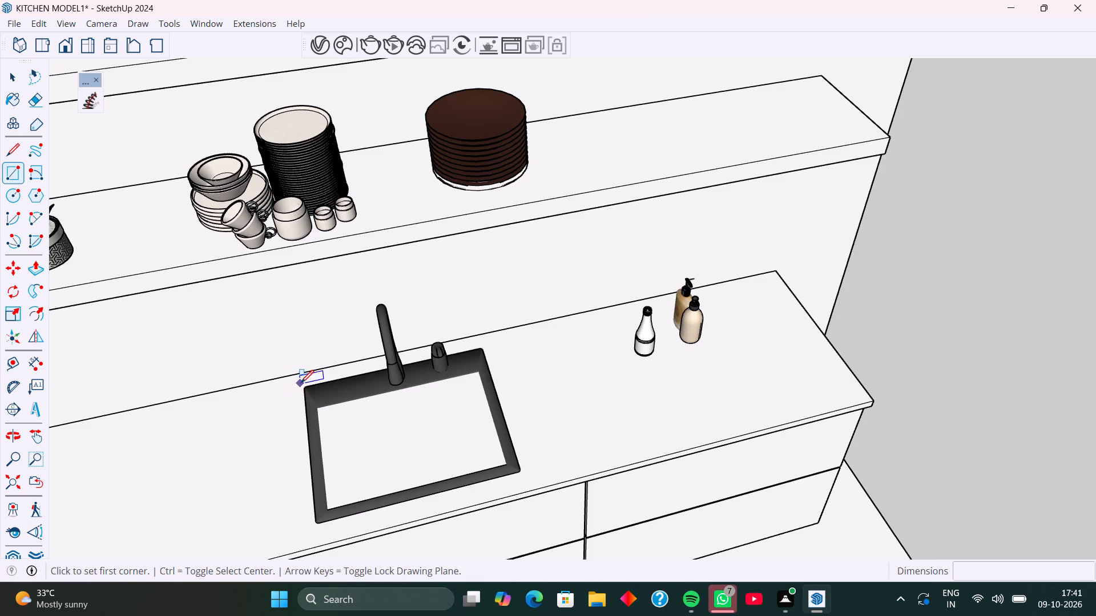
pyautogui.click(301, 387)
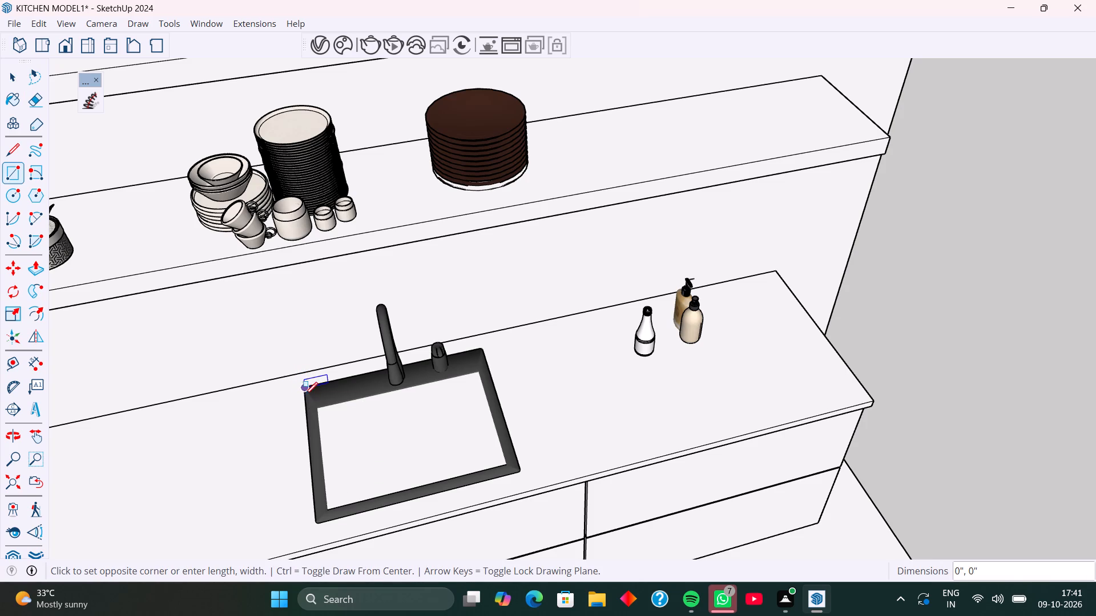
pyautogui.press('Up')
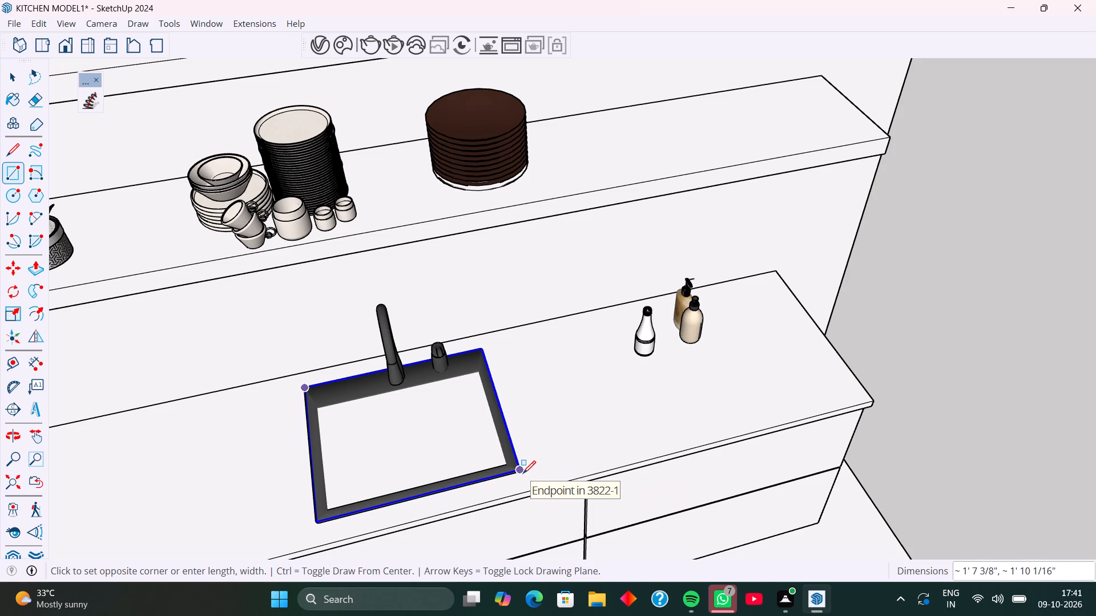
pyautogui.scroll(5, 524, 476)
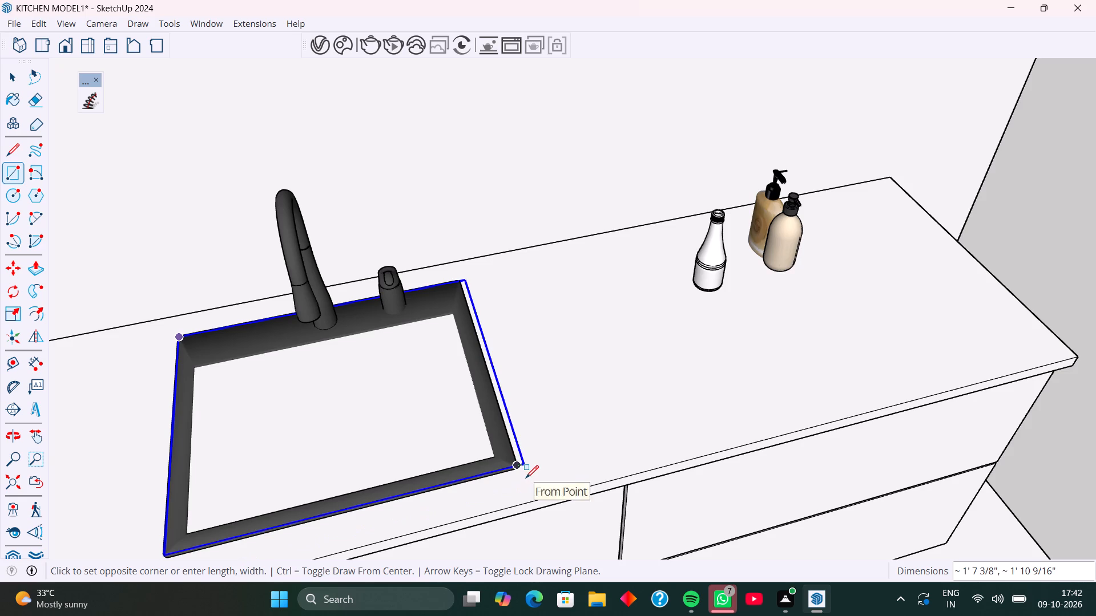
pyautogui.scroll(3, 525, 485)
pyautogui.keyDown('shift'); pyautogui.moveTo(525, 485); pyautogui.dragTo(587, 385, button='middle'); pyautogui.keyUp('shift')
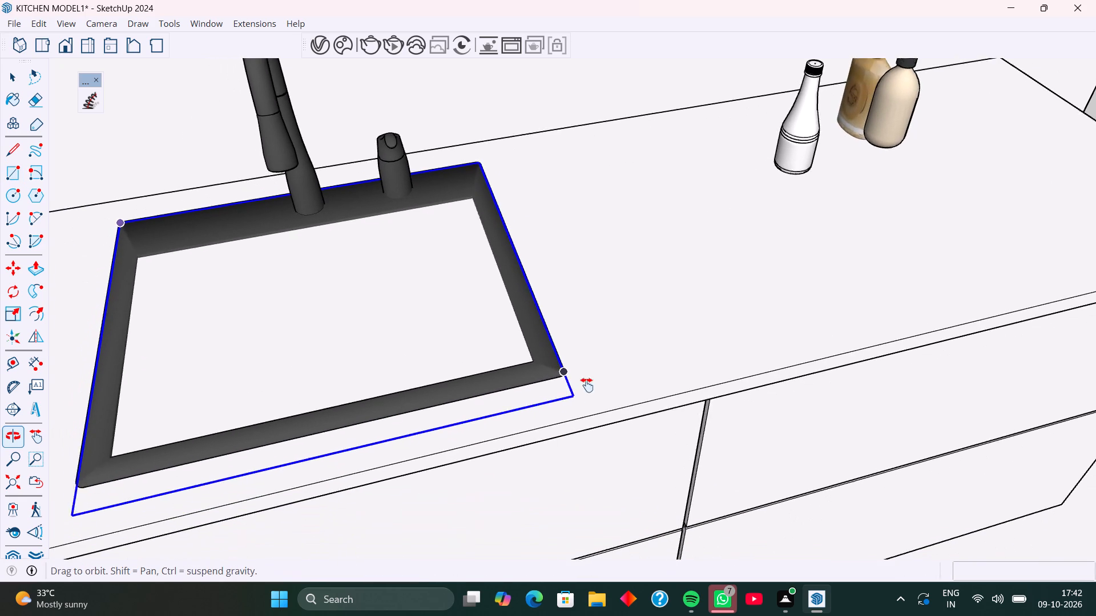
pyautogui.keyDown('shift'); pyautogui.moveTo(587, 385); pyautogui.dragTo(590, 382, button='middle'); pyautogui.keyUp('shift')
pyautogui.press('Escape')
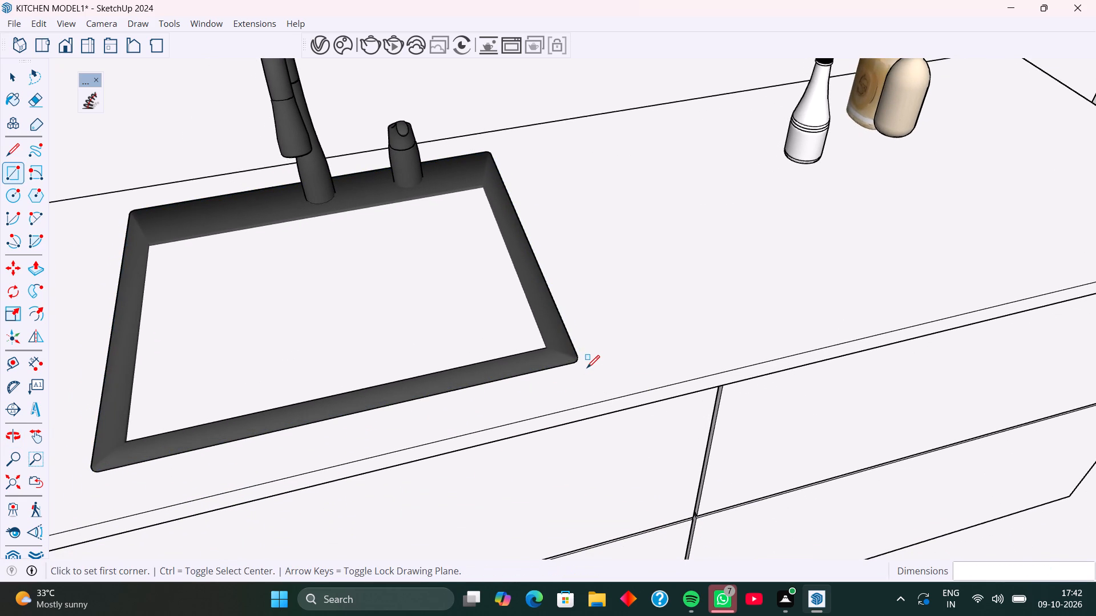
# Draw a horizontal rectangle about 1' 7 15/16" by 1' 10 3/16" around the sink's outer rim on the long countertop.
pyautogui.scroll(6, 121, 210)
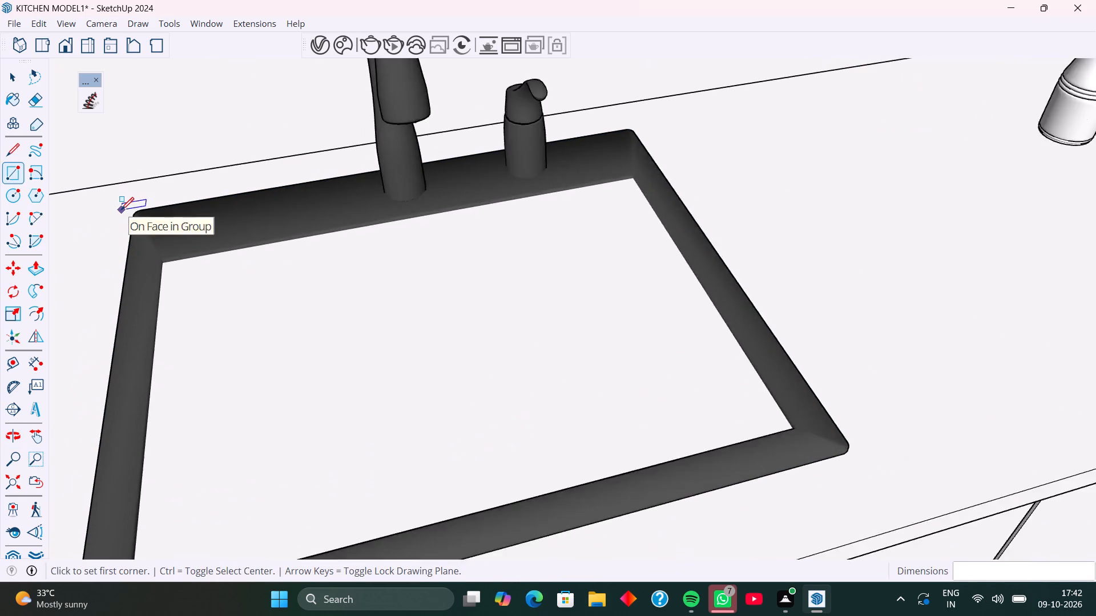
pyautogui.scroll(2, 121, 210)
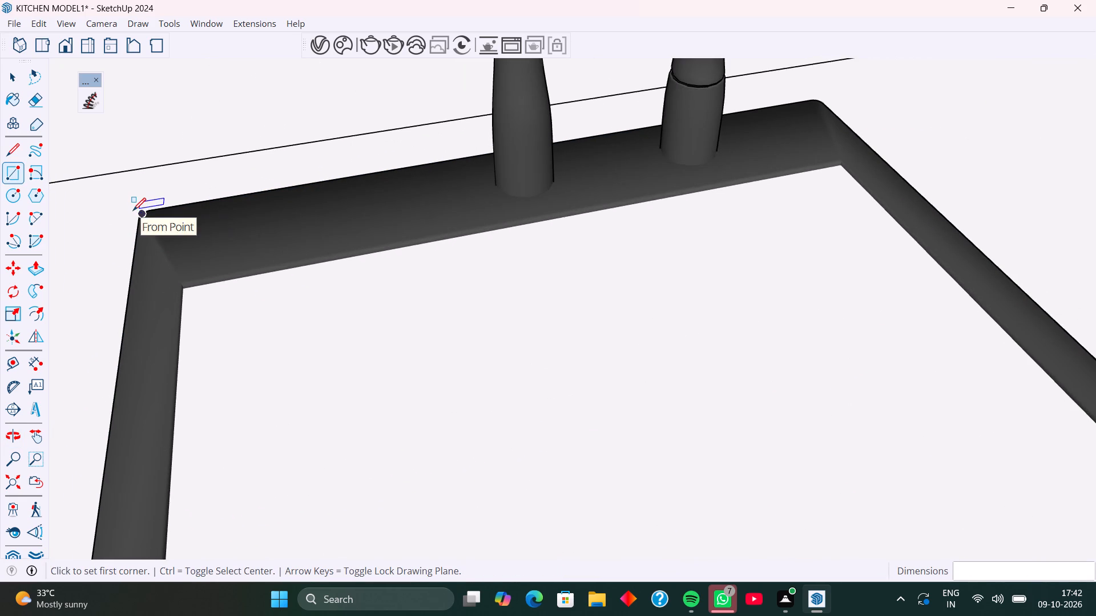
pyautogui.click(133, 210)
pyautogui.scroll(-9, 376, 343)
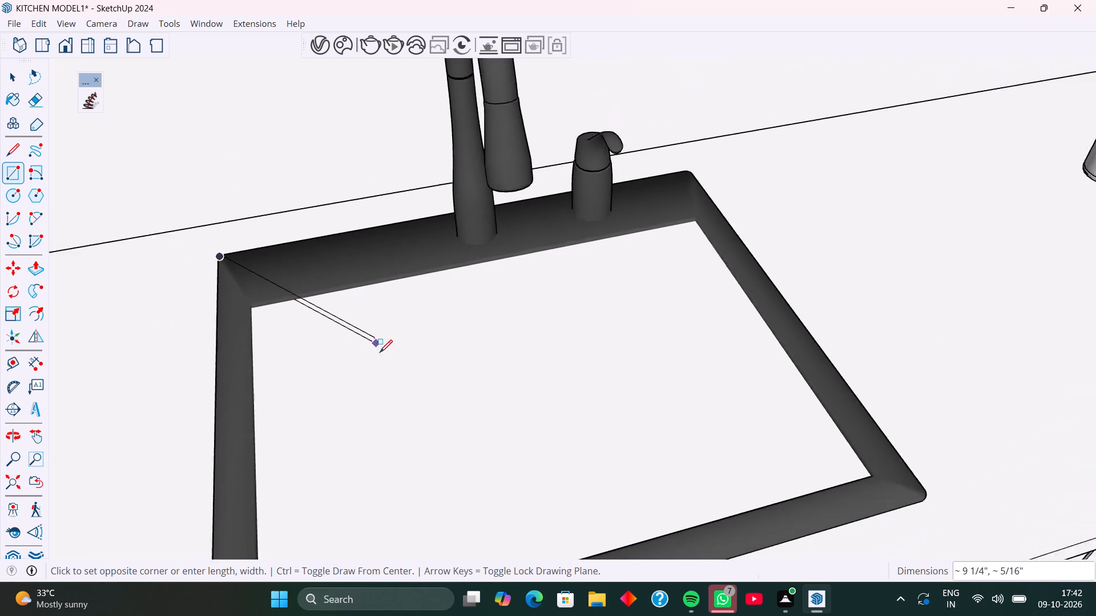
pyautogui.keyDown('shift'); pyautogui.moveTo(382, 355); pyautogui.dragTo(288, 281, button='middle'); pyautogui.keyUp('shift')
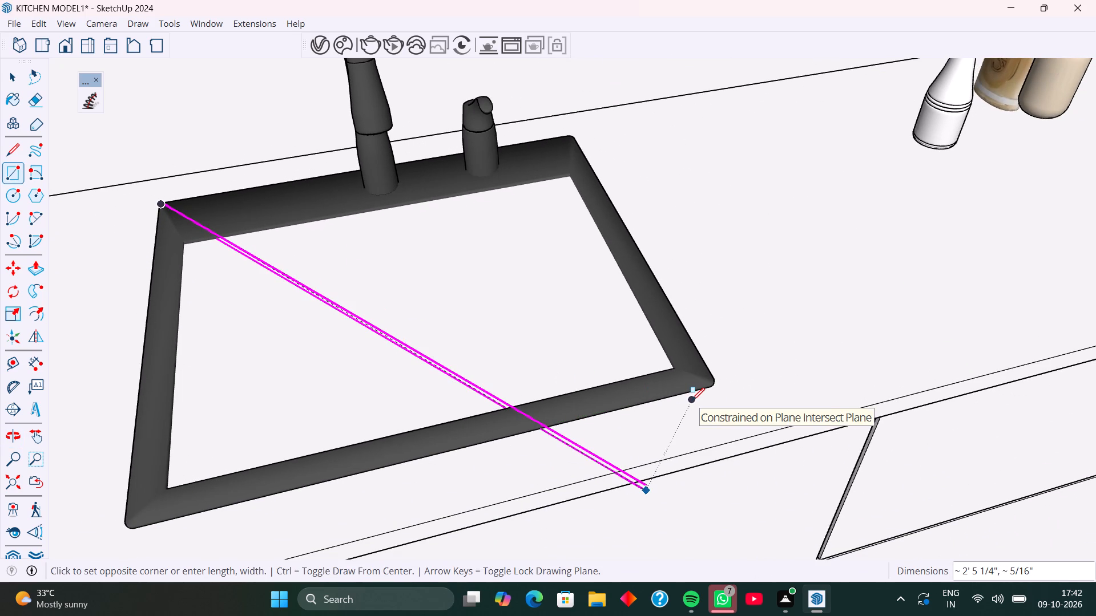
pyautogui.press('Up')
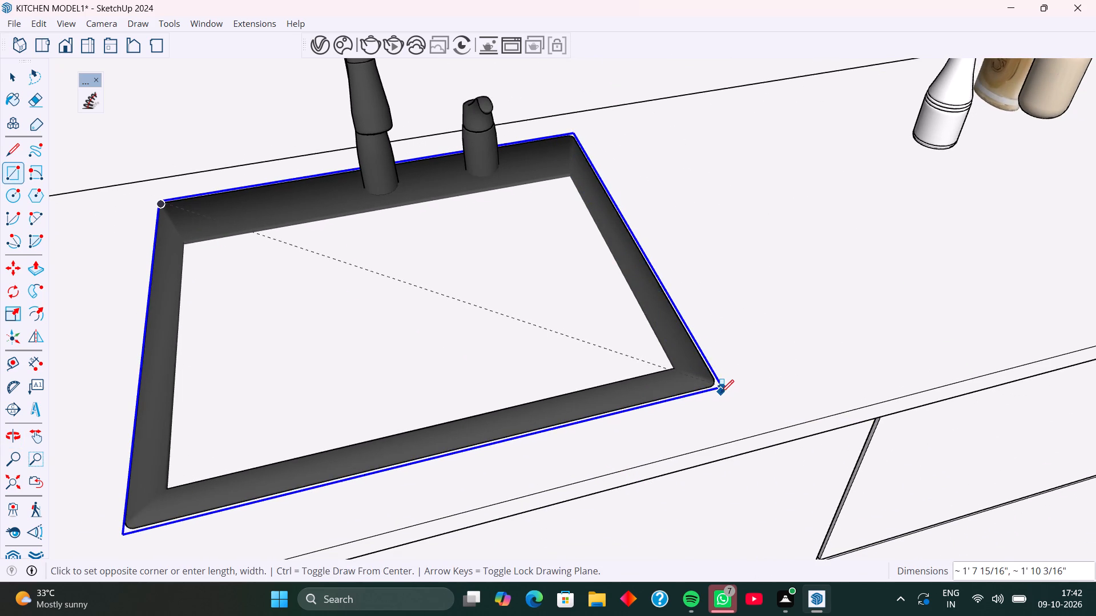
pyautogui.click(719, 392)
pyautogui.moveTo(719, 392); pyautogui.dragTo(607, 375, button='middle')
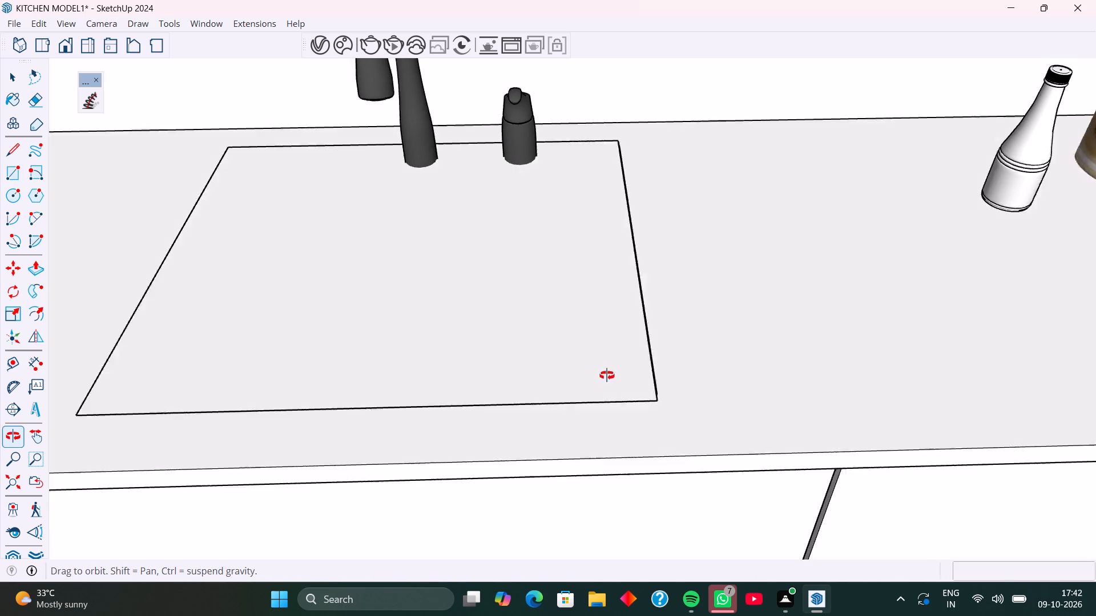
pyautogui.moveTo(607, 375); pyautogui.dragTo(601, 374, button='middle')
# Turn on back edges and push the rectangle around the sink down about 9 1/16", below the sink bowl.
pyautogui.press('space')
pyautogui.write('k')
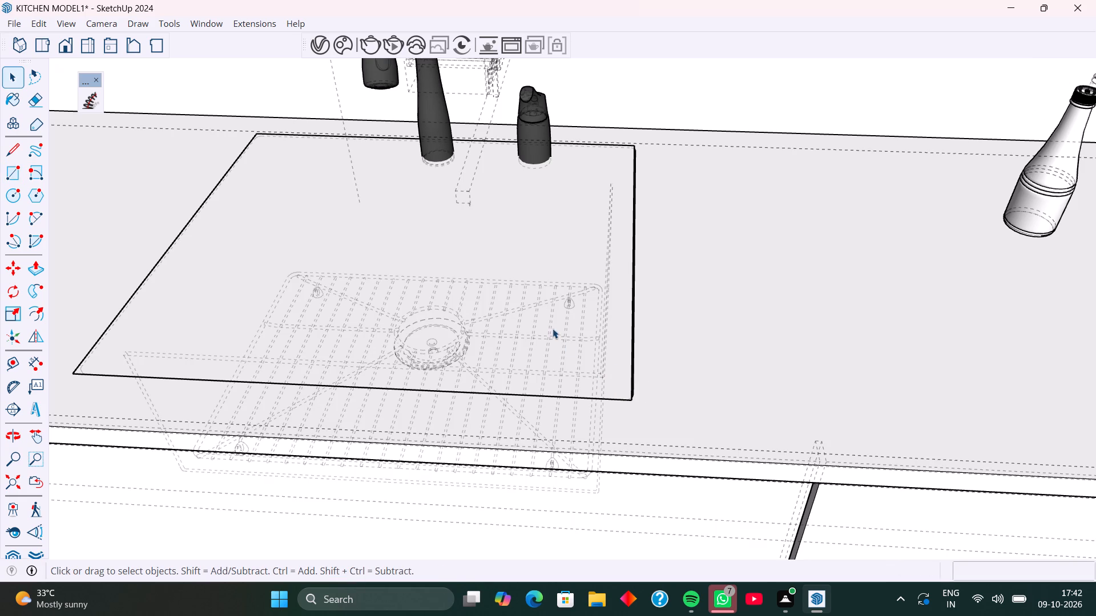
pyautogui.click(533, 319)
pyautogui.press('p')
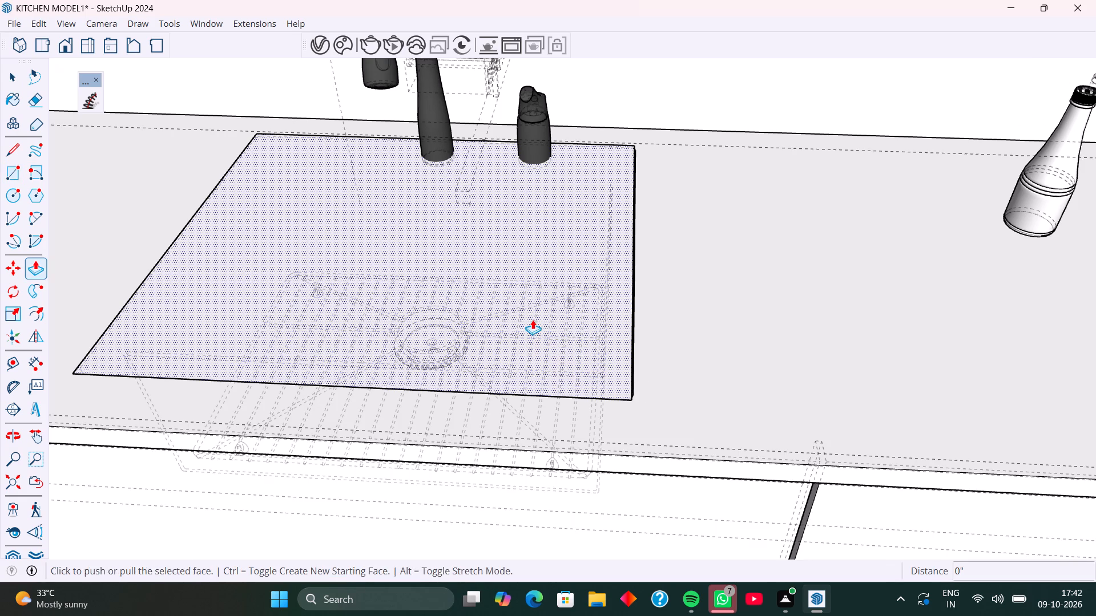
pyautogui.click(533, 319)
pyautogui.keyDown('shift'); pyautogui.moveTo(572, 455); pyautogui.dragTo(557, 206, button='middle'); pyautogui.keyUp('shift')
pyautogui.moveTo(559, 305); pyautogui.dragTo(588, 172, button='middle')
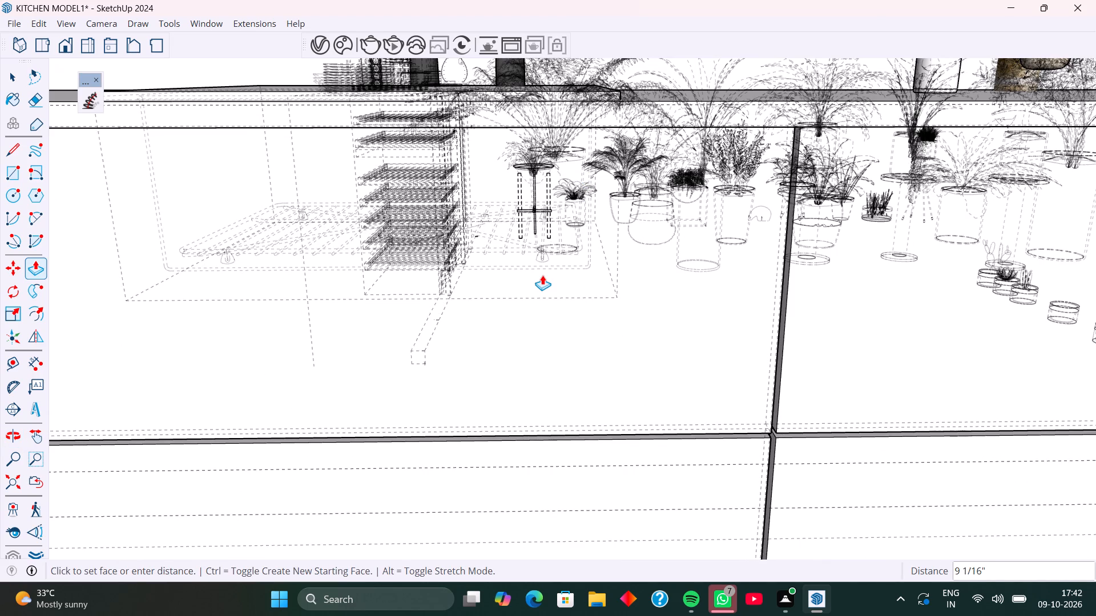
pyautogui.click(542, 275)
pyautogui.moveTo(581, 282); pyautogui.dragTo(549, 333, button='middle')
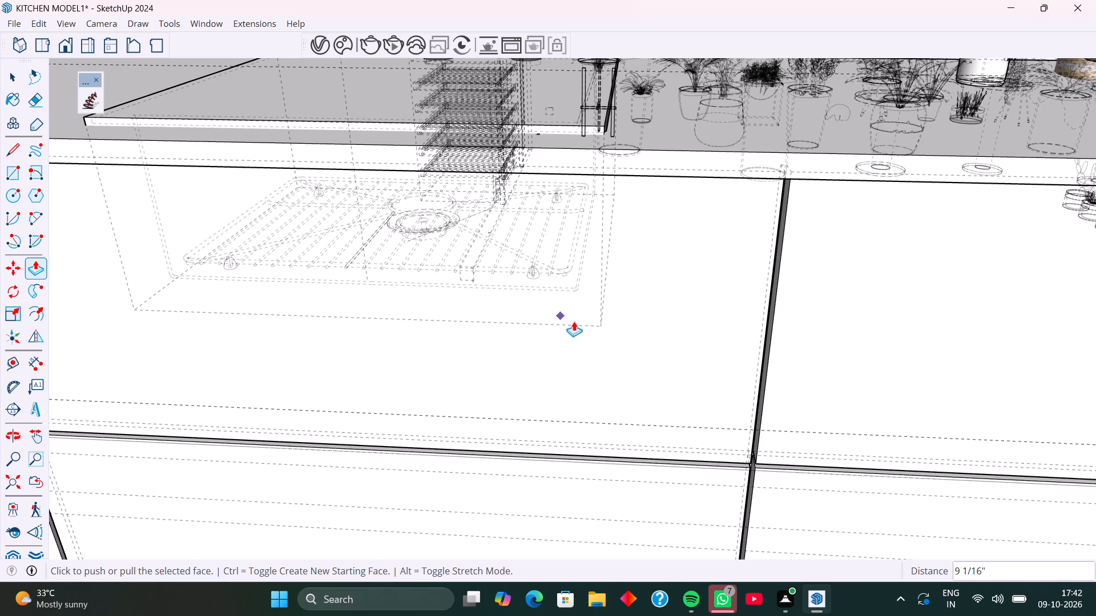
# Pull the rectangle's face at countertop level up about 4 11/16" to extend the box above the countertop.
pyautogui.scroll(-8, 577, 310)
pyautogui.moveTo(617, 282); pyautogui.dragTo(716, 346, button='middle')
pyautogui.moveTo(670, 363); pyautogui.dragTo(607, 372, button='middle')
pyautogui.press('space')
pyautogui.click(566, 283)
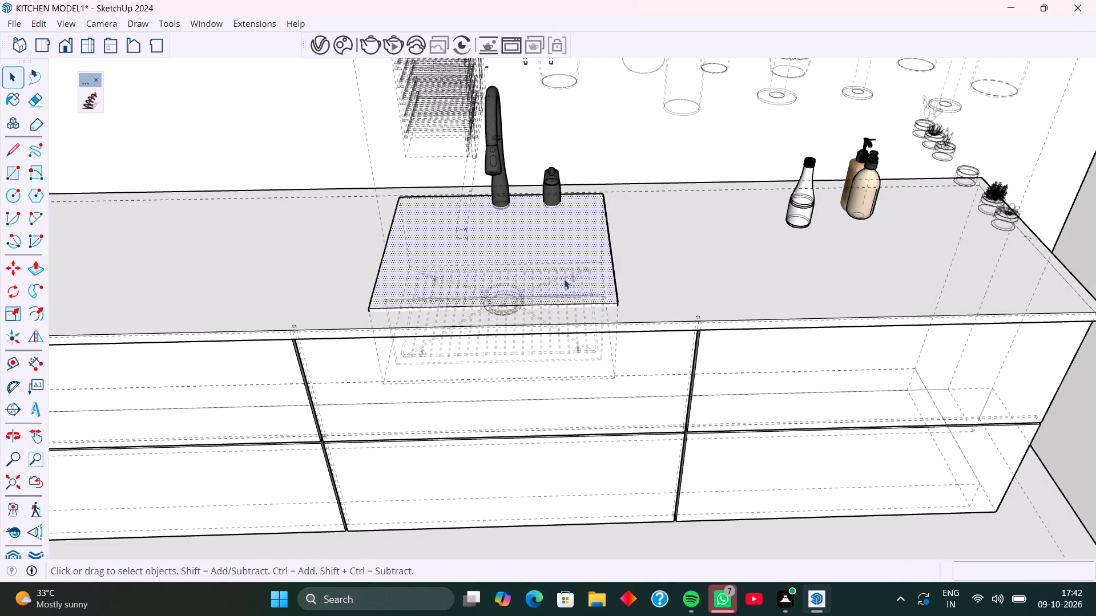
pyautogui.press('p')
pyautogui.click(564, 279)
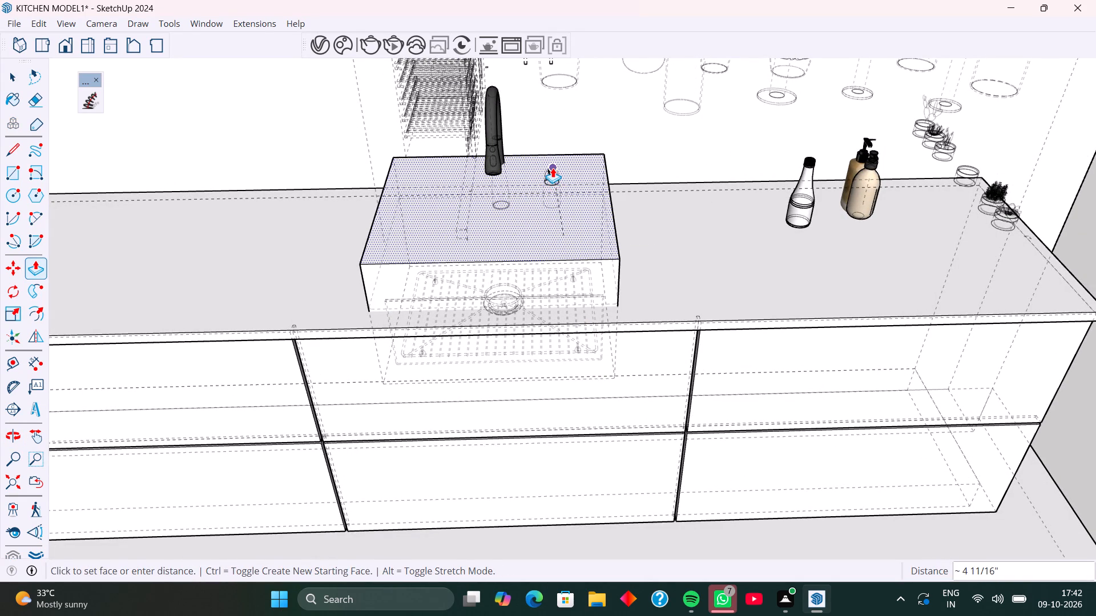
pyautogui.click(553, 168)
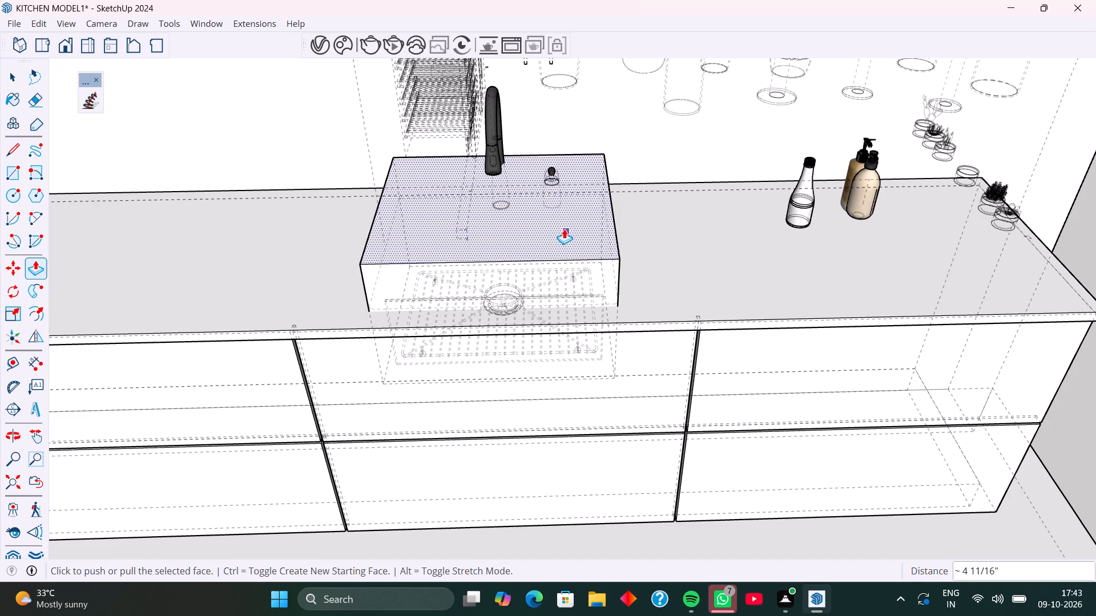
# Group all faces and edges of the box around the sink and turn off back edges.
pyautogui.press('space')
pyautogui.moveTo(564, 229); pyautogui.dragTo(567, 165, button='middle')
pyautogui.tripleClick(561, 226)
pyautogui.tripleClick(561, 226)
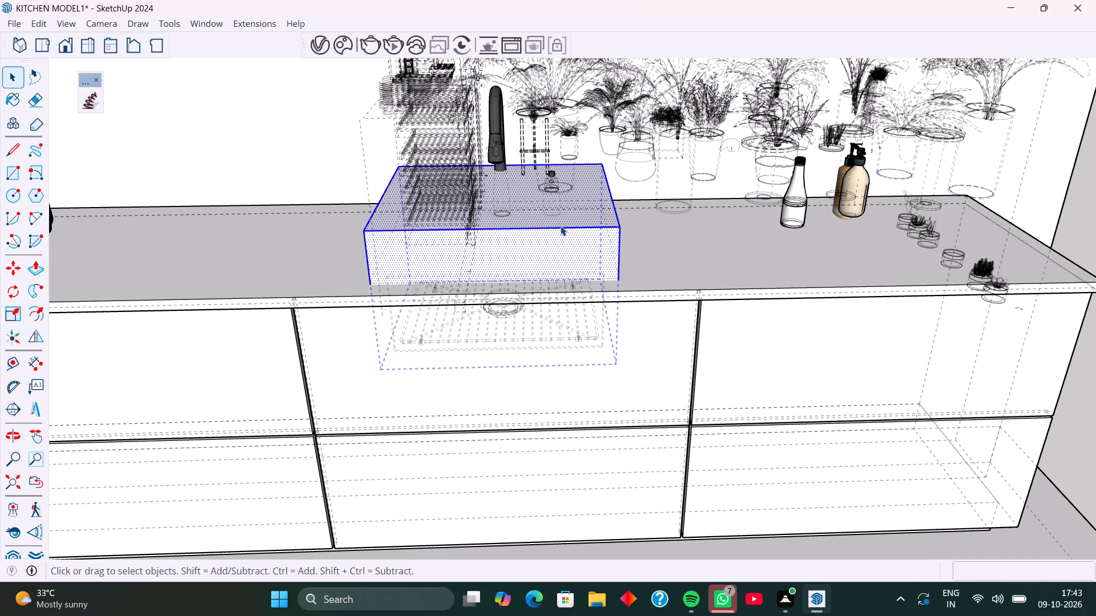
pyautogui.tripleClick(561, 226)
pyautogui.rightClick(561, 226)
pyautogui.click(609, 130)
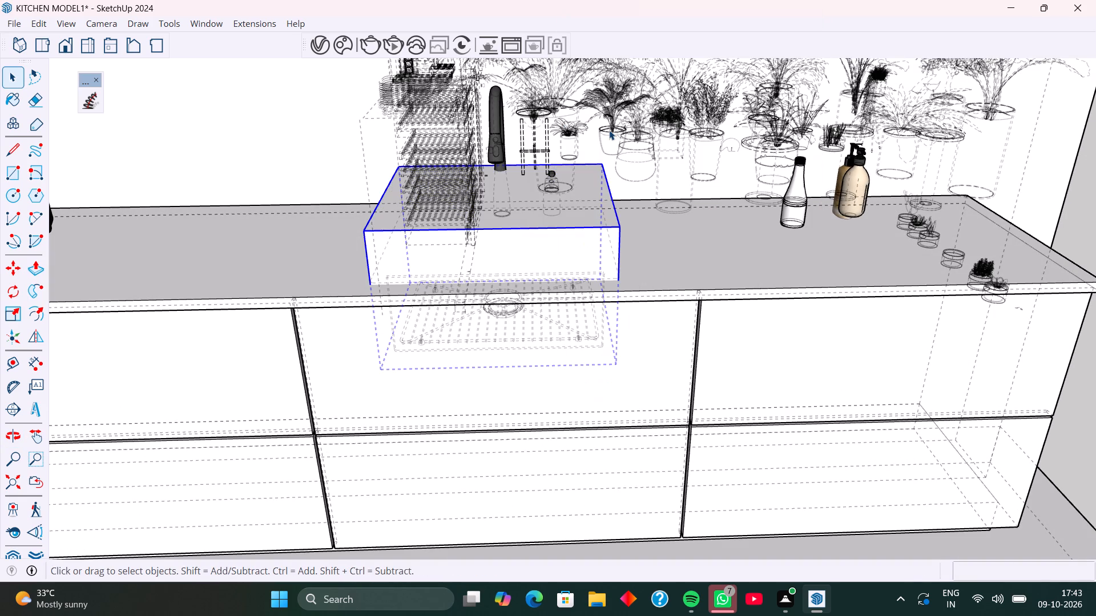
pyautogui.moveTo(583, 237); pyautogui.dragTo(587, 227, button='middle')
pyautogui.press('k')
pyautogui.moveTo(587, 236); pyautogui.dragTo(570, 237, button='middle')
pyautogui.moveTo(574, 237); pyautogui.dragTo(583, 235, button='middle')
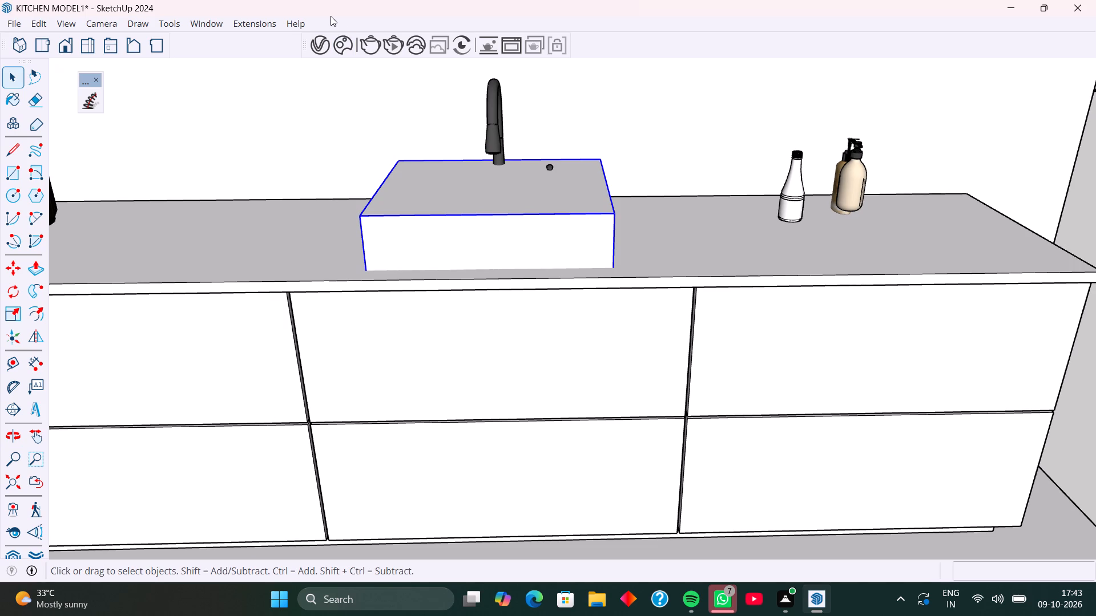
# Show the Solid Tools toolset.
pyautogui.rightClick(331, 16)
pyautogui.rightClick(321, 26)
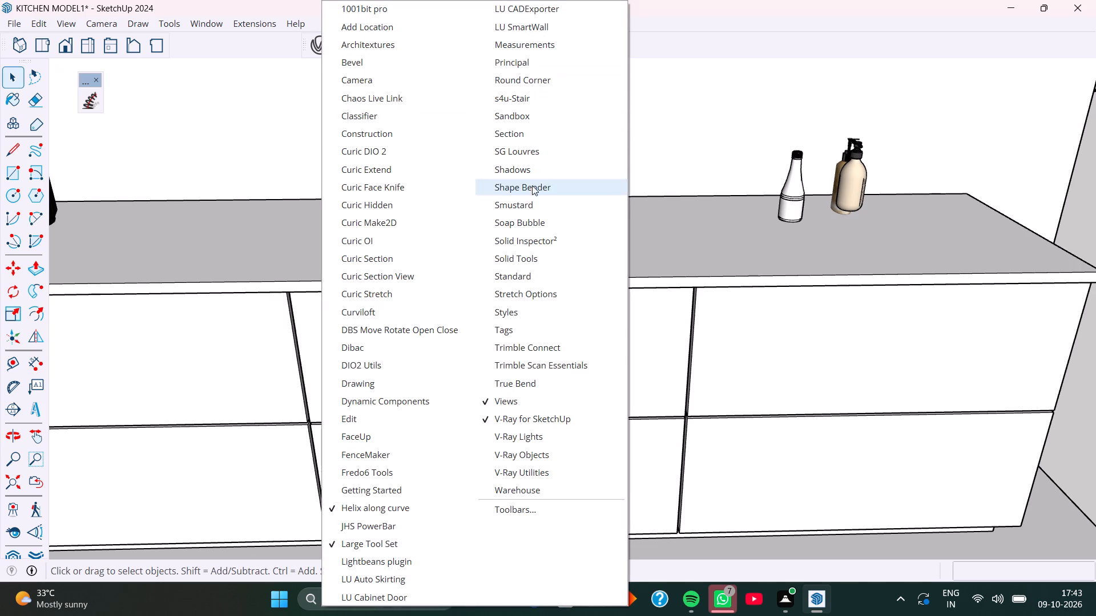
pyautogui.click(538, 260)
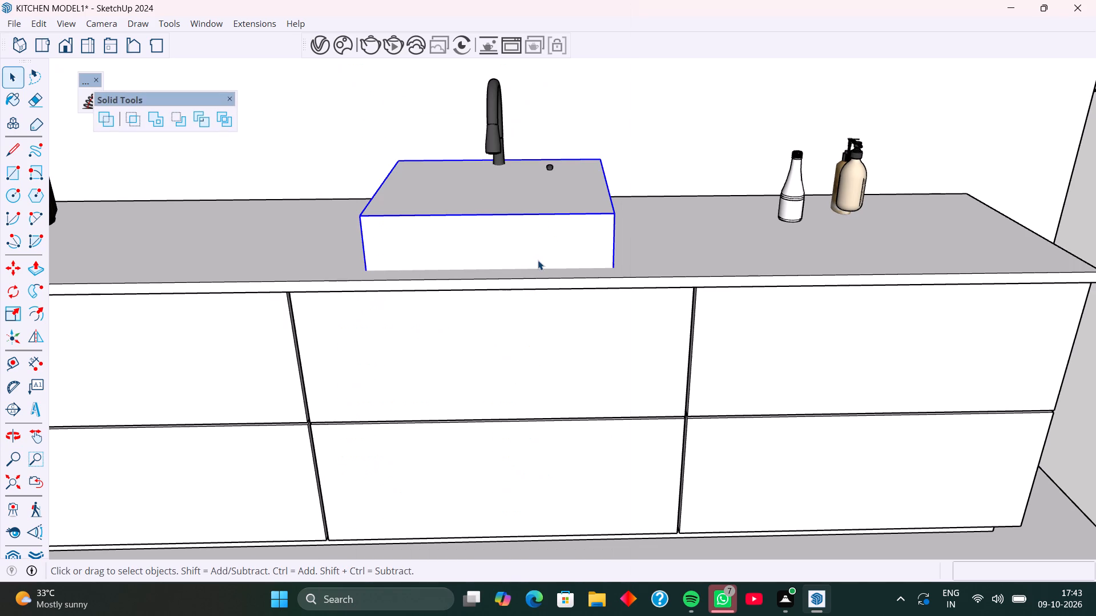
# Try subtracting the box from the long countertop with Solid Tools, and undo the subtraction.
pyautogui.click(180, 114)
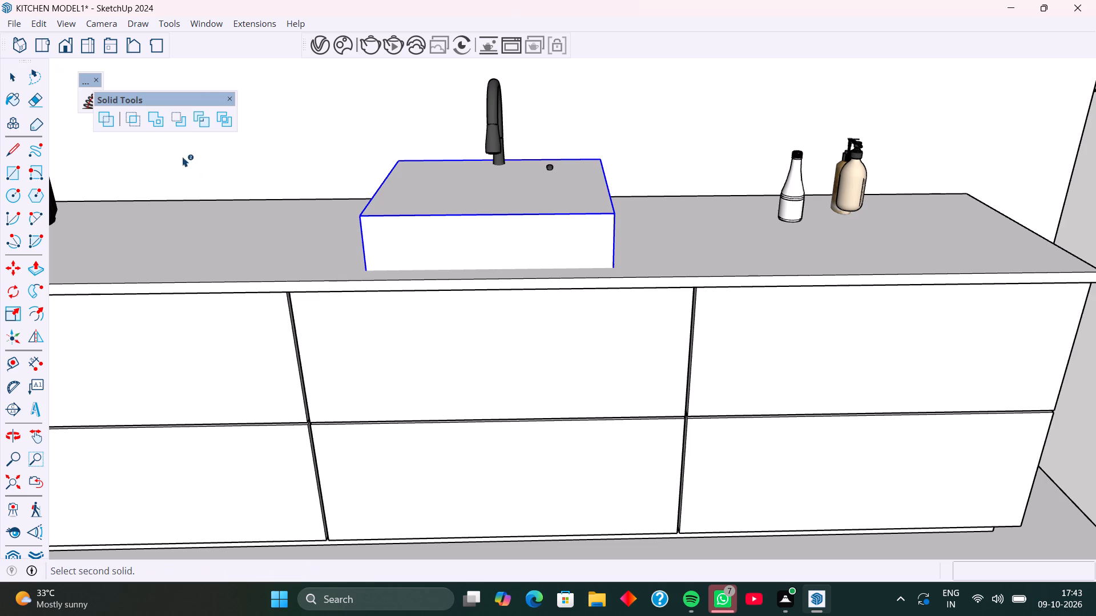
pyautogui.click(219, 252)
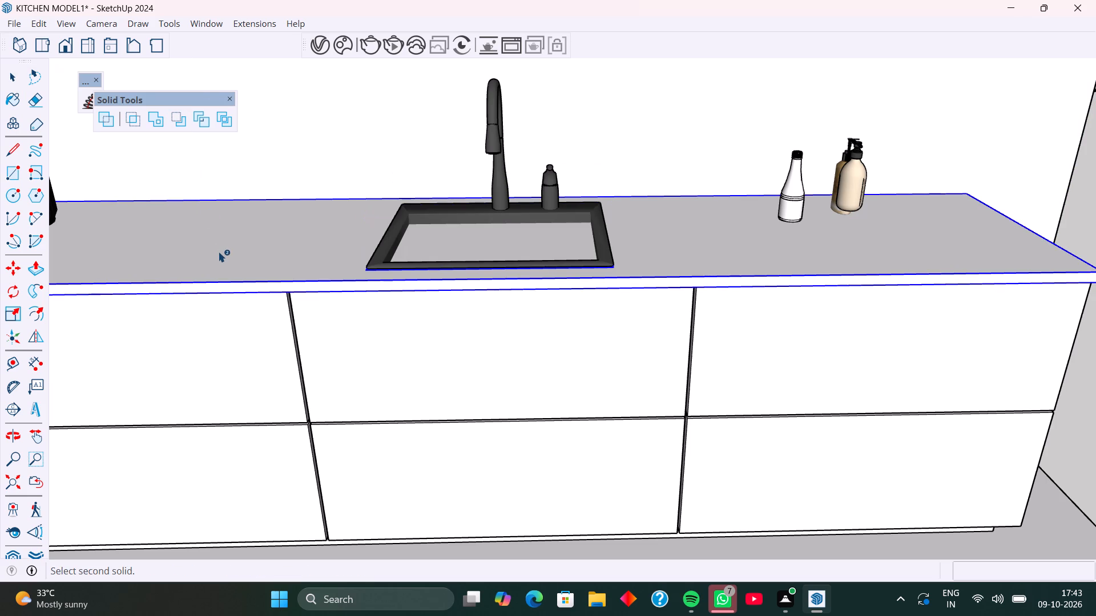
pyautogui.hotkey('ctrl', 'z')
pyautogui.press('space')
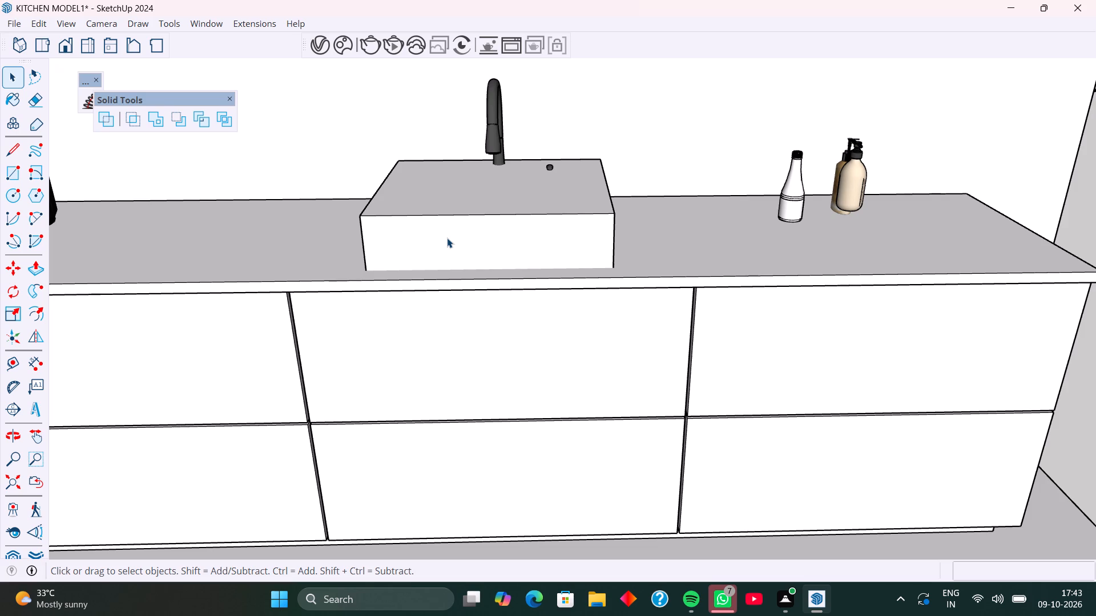
# Copy the box group to the clipboard and subtract the original from the long countertop.
pyautogui.hotkey('ctrl', 'c')
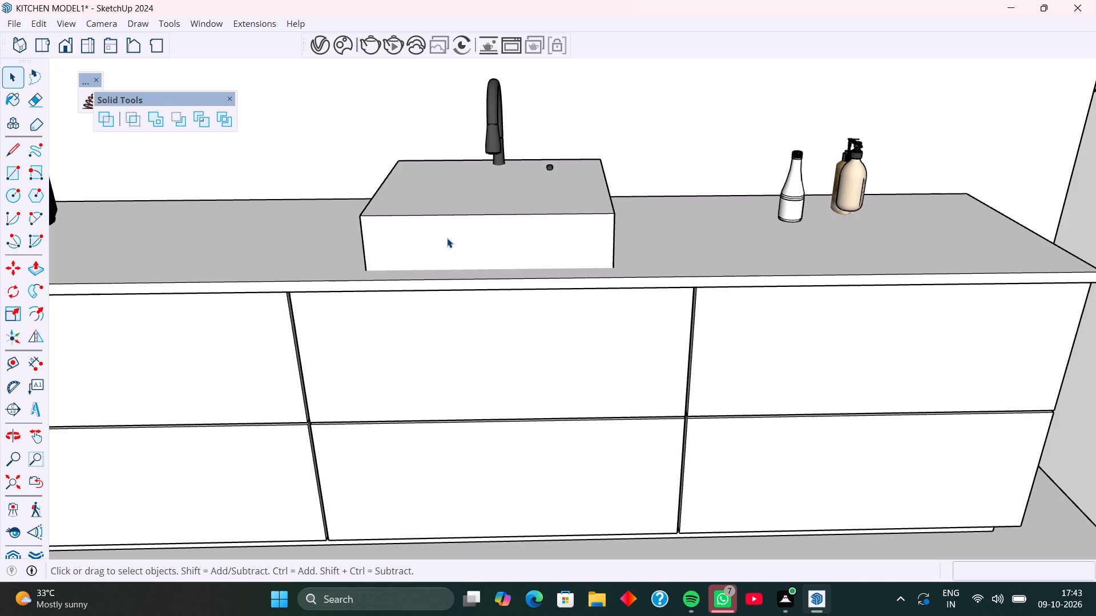
pyautogui.click(447, 238)
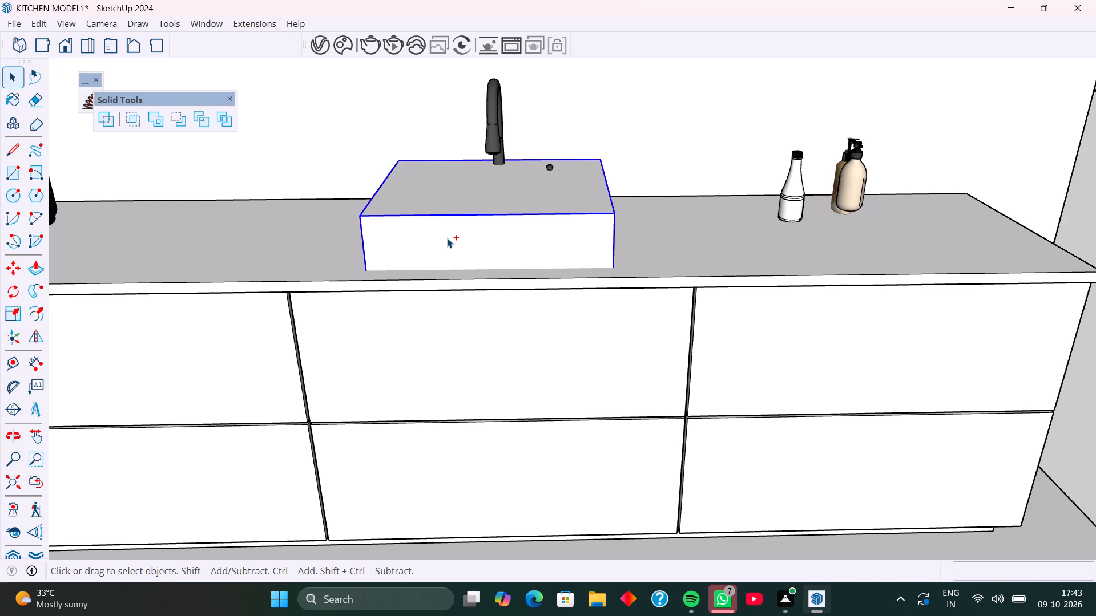
pyautogui.hotkey('ctrl', 'c')
pyautogui.click(175, 117)
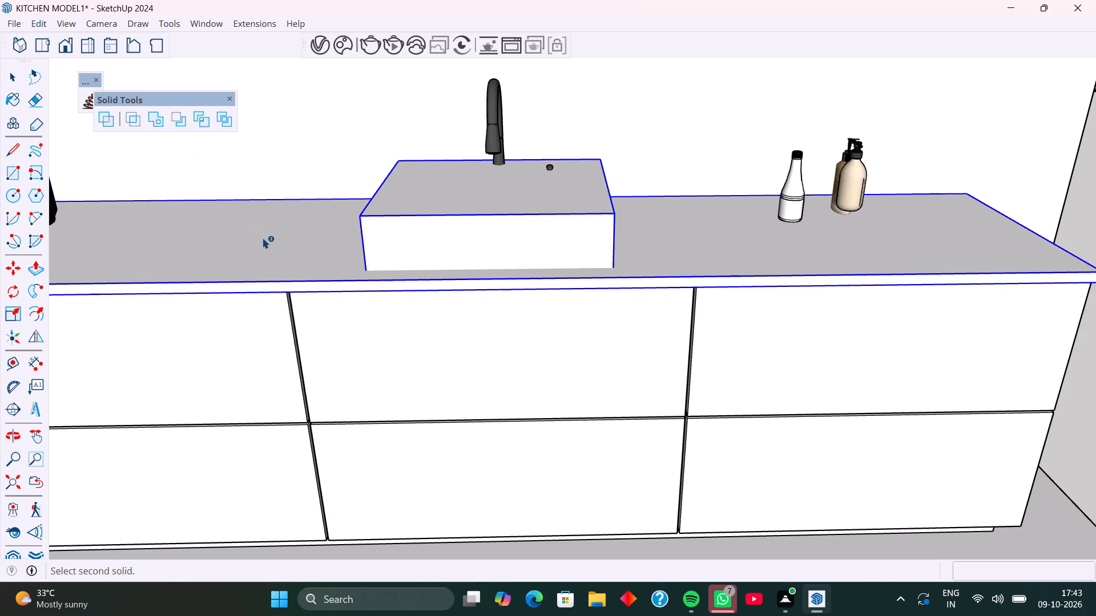
pyautogui.click(264, 239)
pyautogui.press('space')
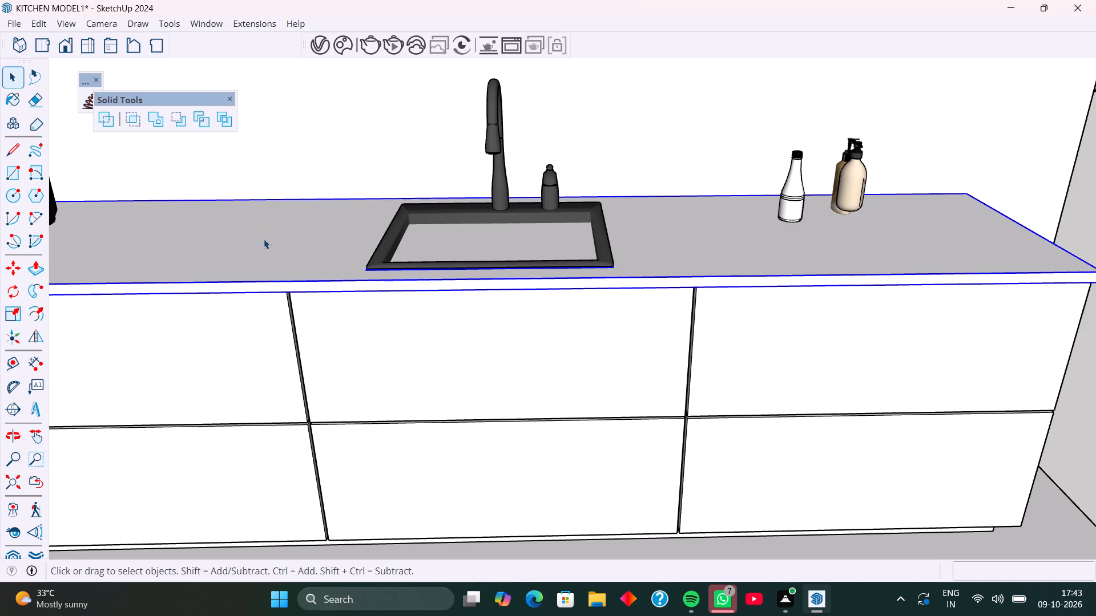
# Paste the copied box in place at its original position around the sink.
pyautogui.click(44, 20)
pyautogui.click(92, 125)
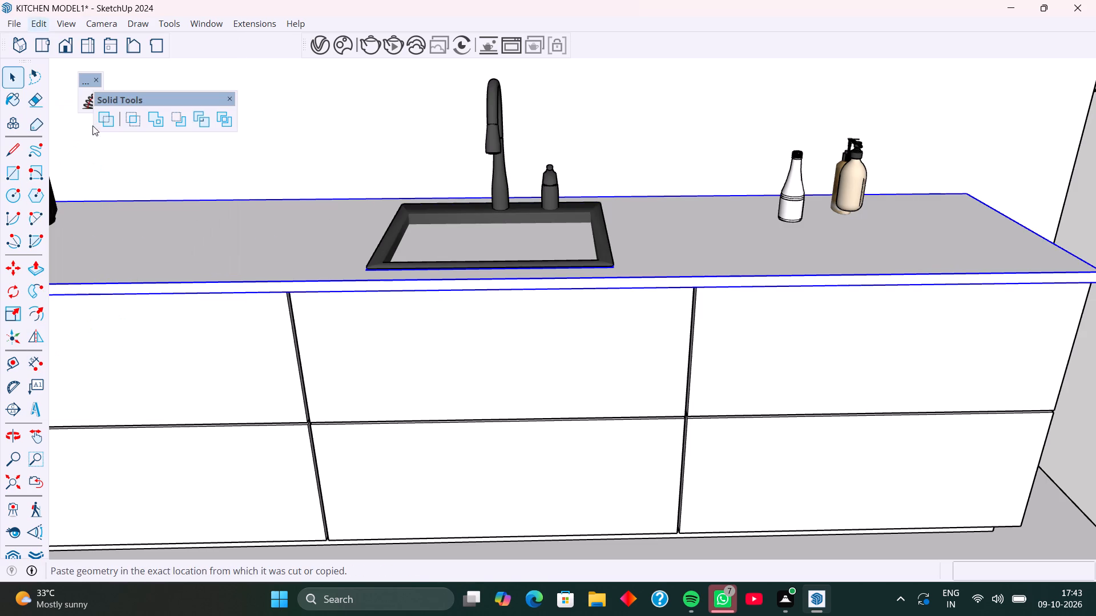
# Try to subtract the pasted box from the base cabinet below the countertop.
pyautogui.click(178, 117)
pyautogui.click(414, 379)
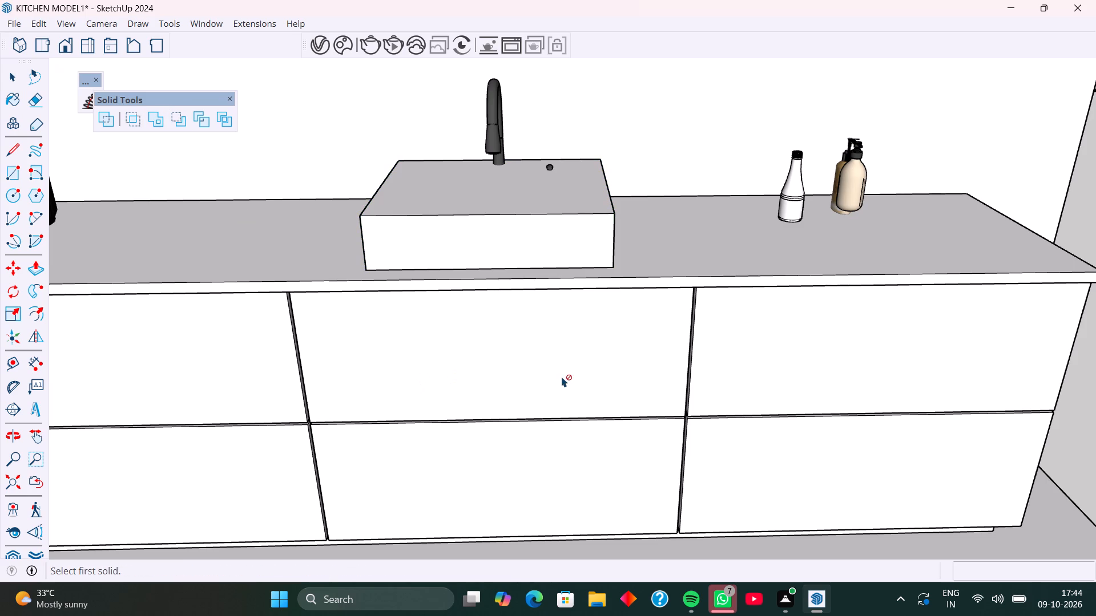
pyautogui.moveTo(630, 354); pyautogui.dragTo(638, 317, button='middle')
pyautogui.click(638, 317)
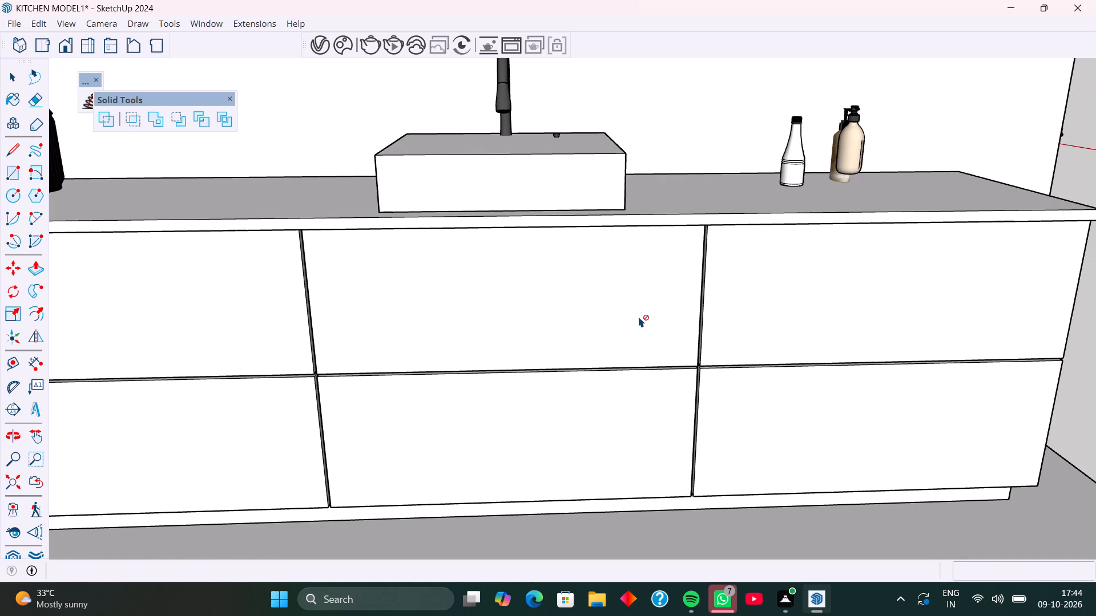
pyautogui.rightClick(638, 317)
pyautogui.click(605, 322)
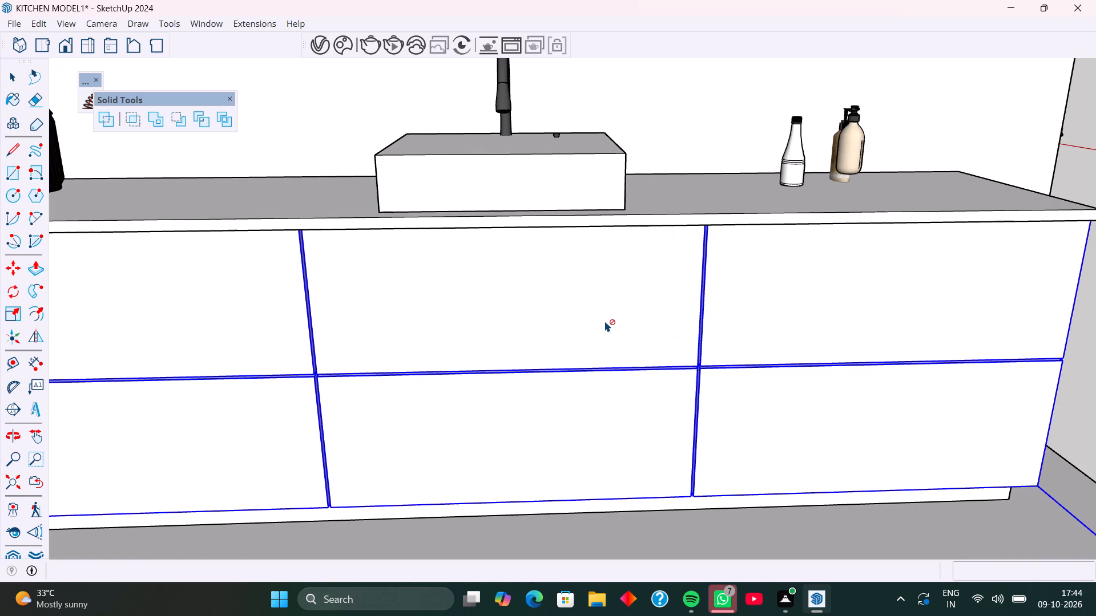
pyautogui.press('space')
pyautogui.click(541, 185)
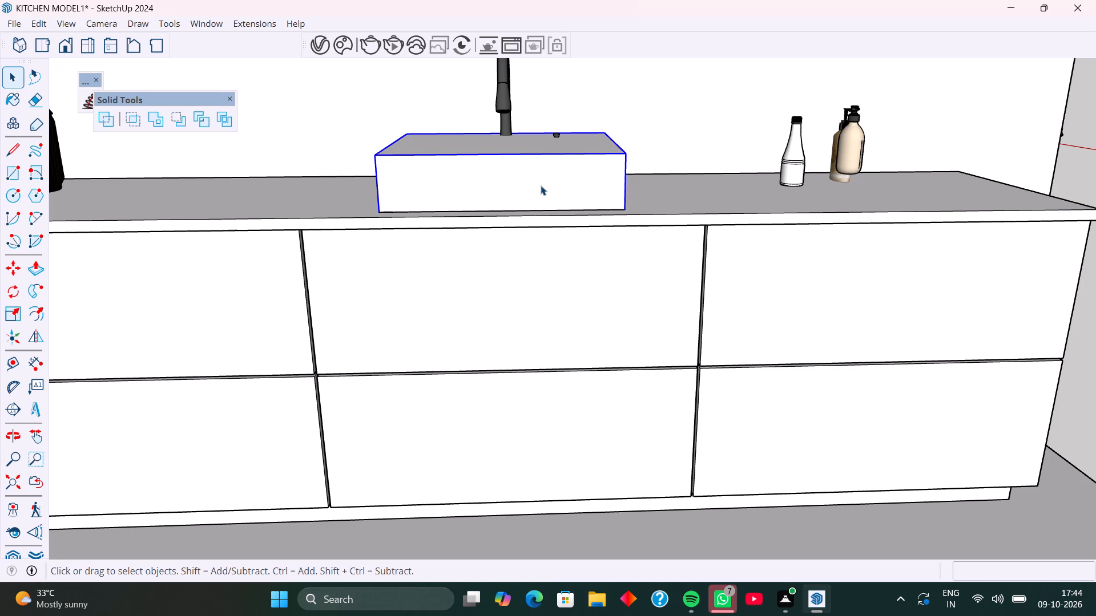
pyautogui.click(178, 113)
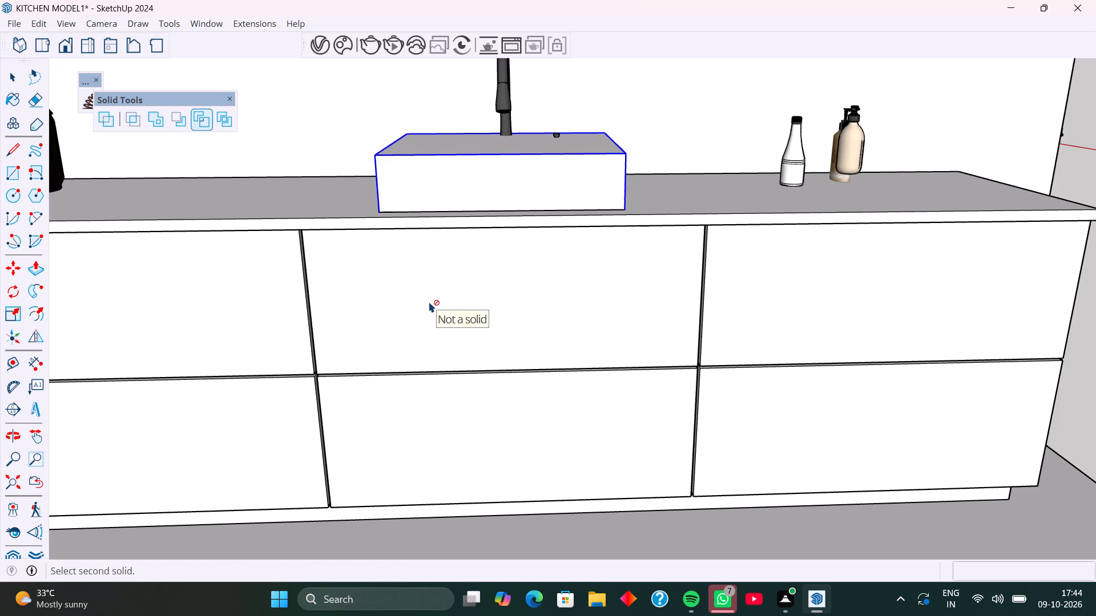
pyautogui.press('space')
# Repair the base cabinet's geometry with the FixIt 101 extension.
pyautogui.click(429, 302)
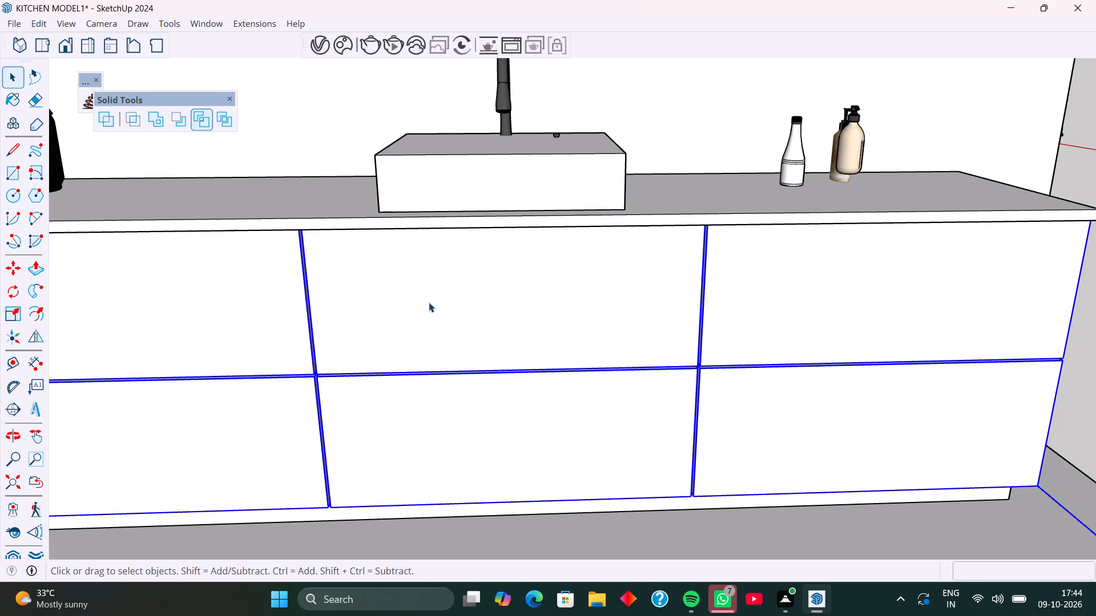
pyautogui.rightClick(319, 17)
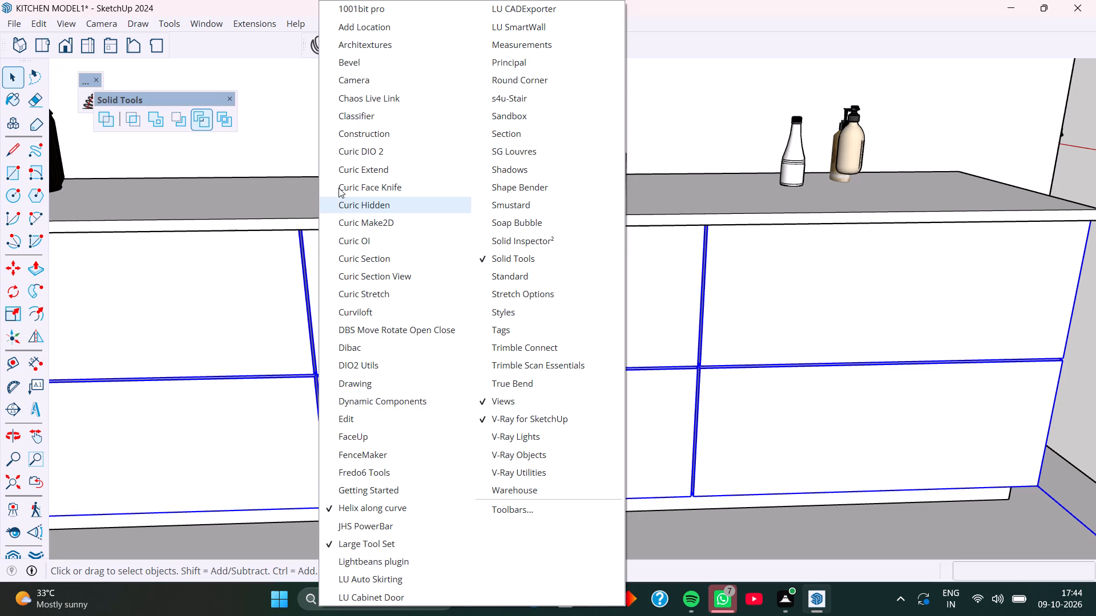
pyautogui.click(259, 24)
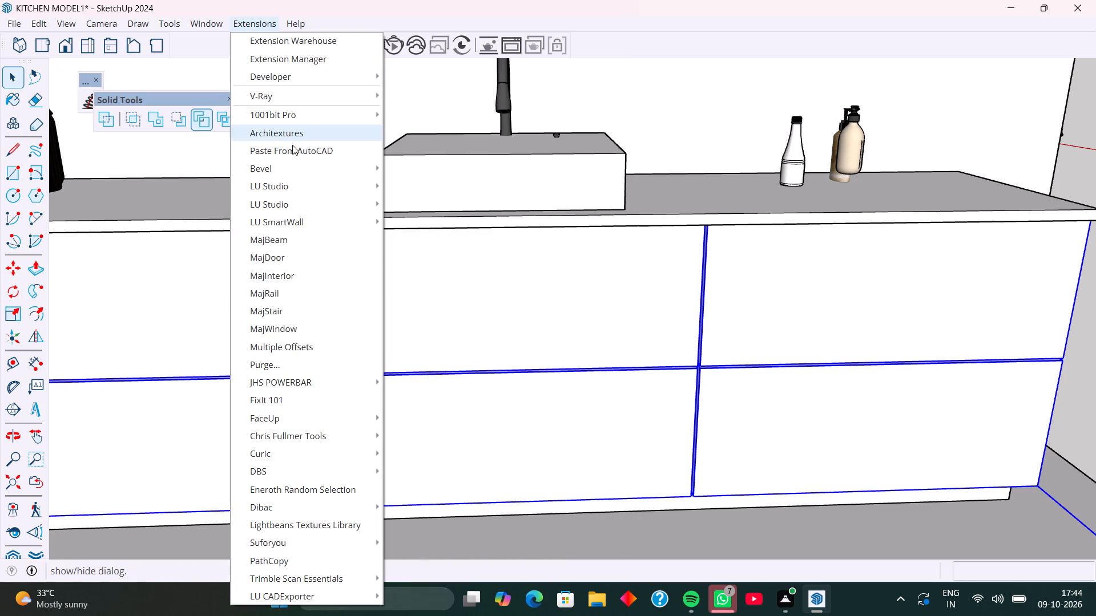
pyautogui.click(292, 402)
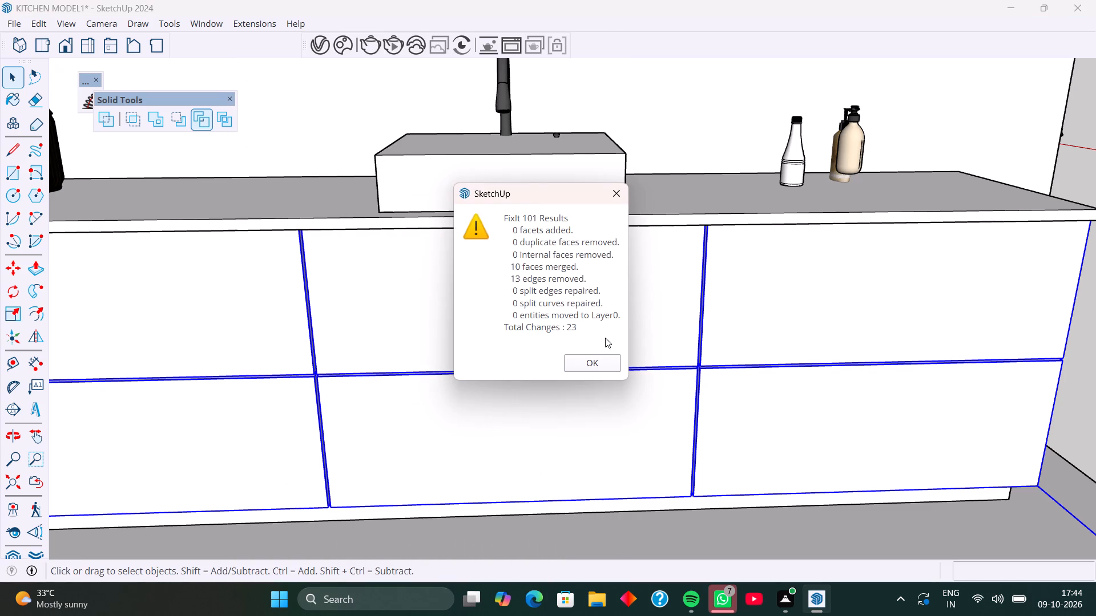
pyautogui.click(588, 366)
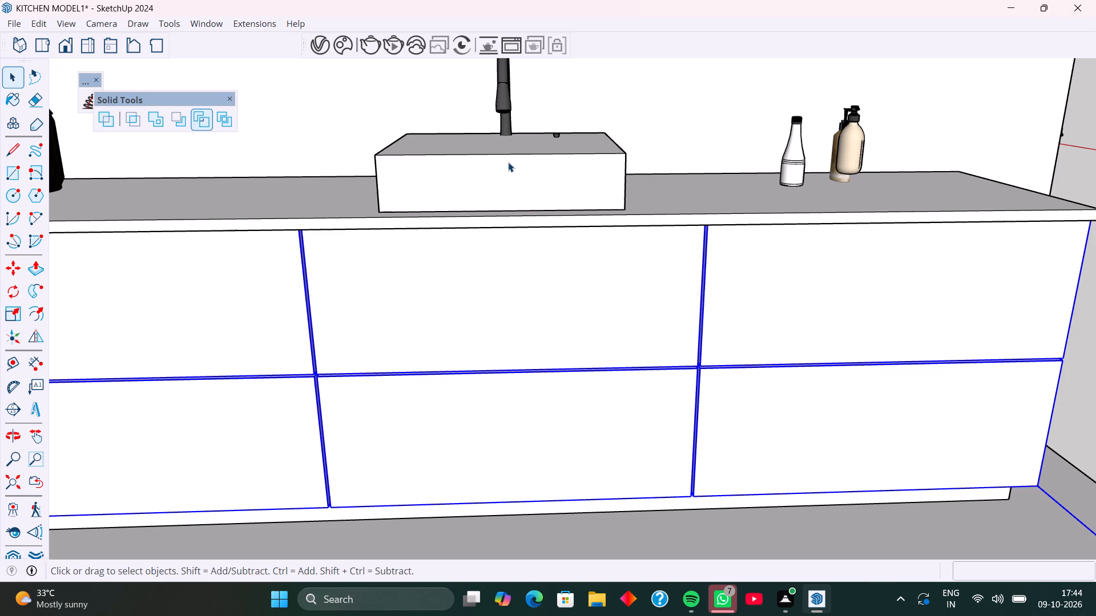
# Subtract the pasted box from the base cabinet to clear space for the sink bowl.
pyautogui.click(508, 162)
pyautogui.click(179, 125)
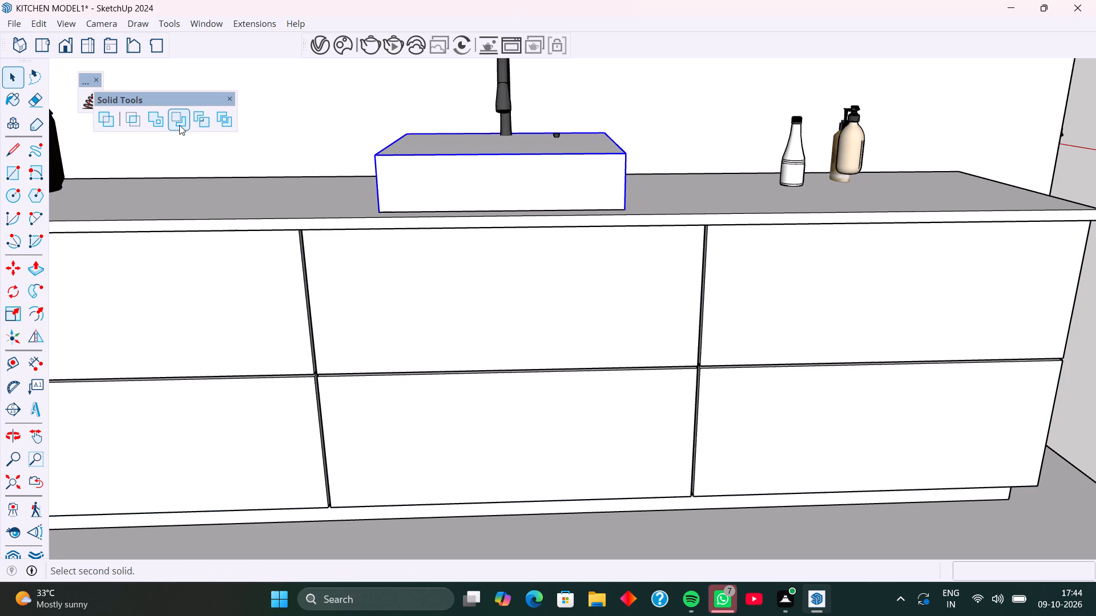
pyautogui.click(430, 348)
pyautogui.moveTo(517, 228); pyautogui.dragTo(532, 427, button='middle')
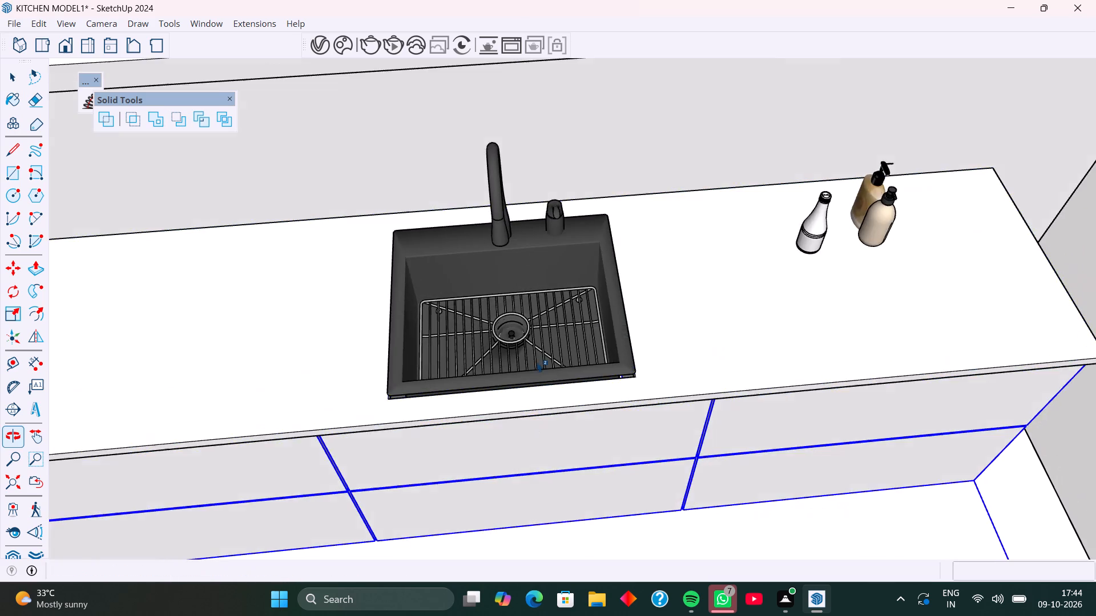
pyautogui.moveTo(535, 355); pyautogui.dragTo(528, 425, button='middle')
pyautogui.middleClick(528, 425)
pyautogui.keyDown('shift'); pyautogui.moveTo(544, 450); pyautogui.dragTo(507, 305, button='middle'); pyautogui.keyUp('shift')
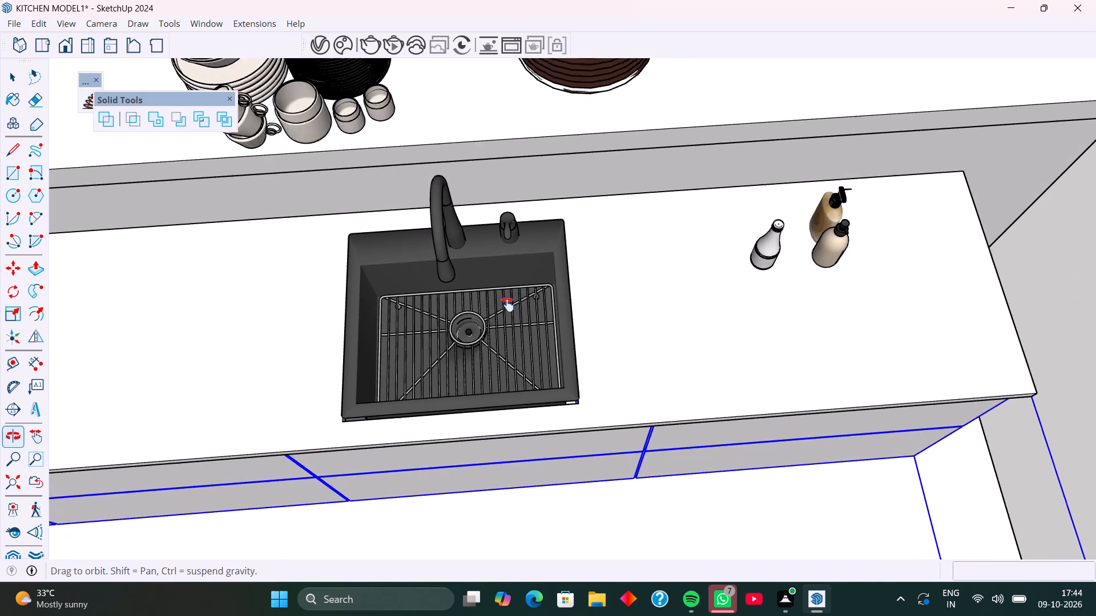
pyautogui.keyDown('shift'); pyautogui.moveTo(507, 305); pyautogui.dragTo(498, 250, button='middle'); pyautogui.keyUp('shift')
pyautogui.press('space')
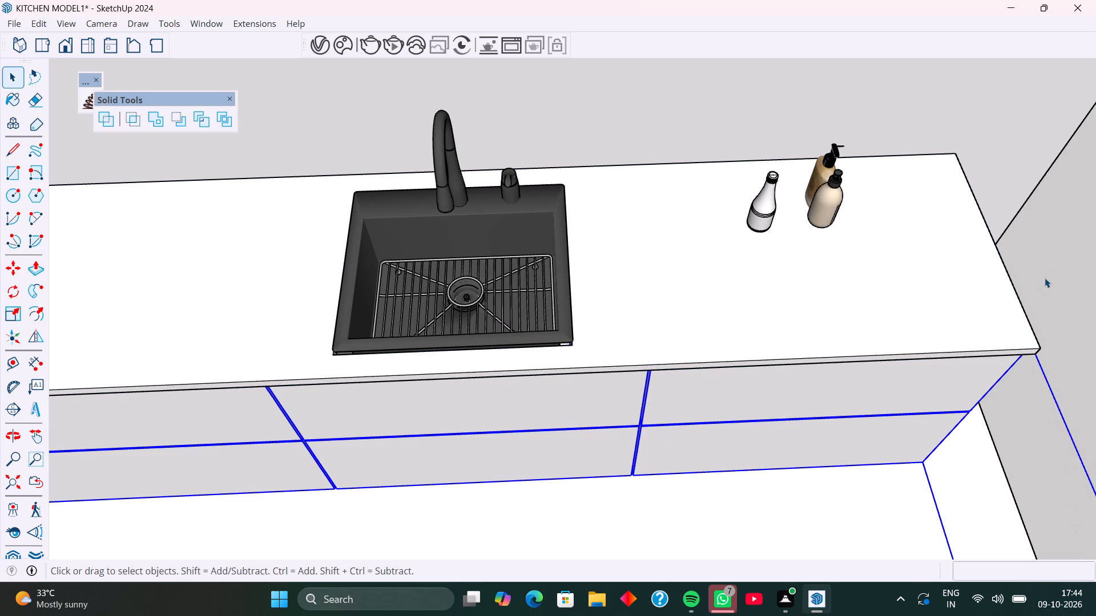
# Review the whole kitchen from the open side, including the fitted sink, the shelves and the imported items placed outside the walls.
pyautogui.click(1045, 278)
pyautogui.moveTo(738, 376); pyautogui.dragTo(734, 256, button='middle')
pyautogui.scroll(-9, 711, 274)
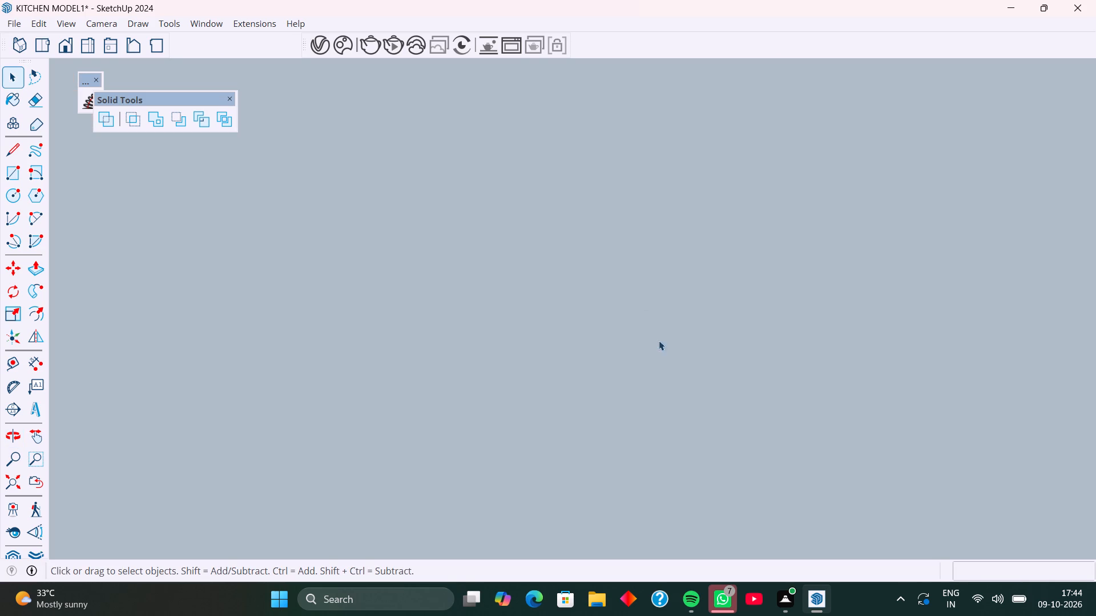
pyautogui.scroll(-20, 501, 387)
pyautogui.scroll(-9, 501, 387)
pyautogui.scroll(-10, 532, 347)
pyautogui.click(11, 484)
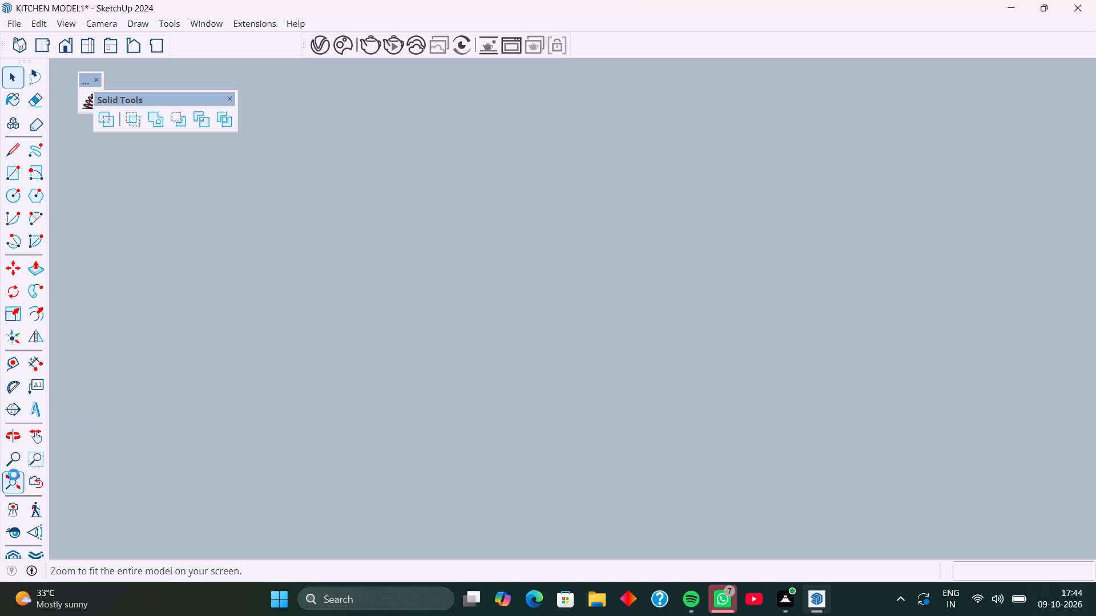
pyautogui.click(14, 475)
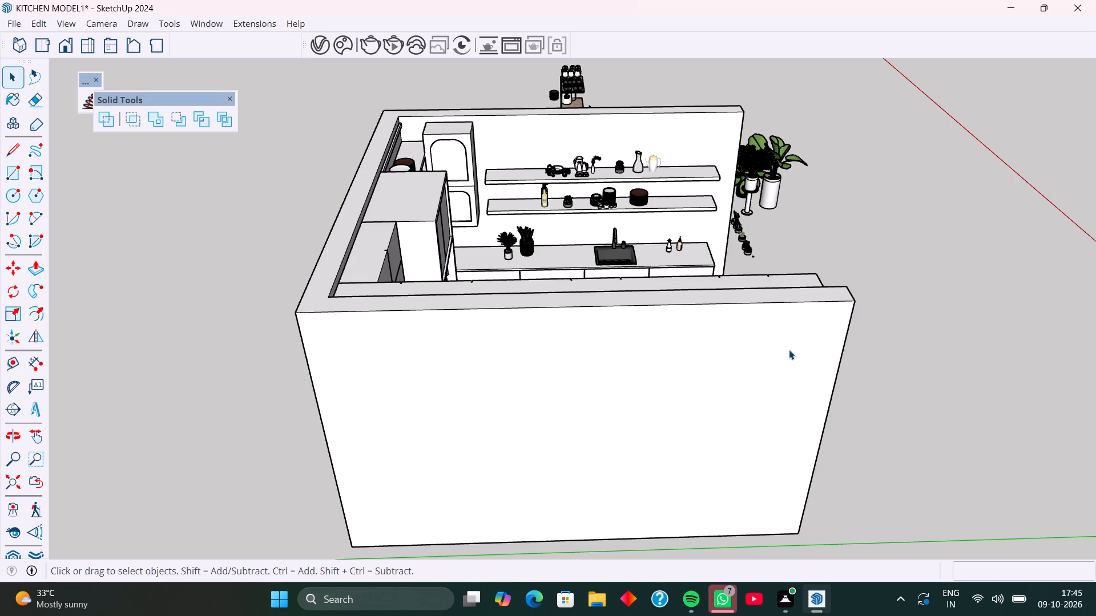
pyautogui.moveTo(822, 373); pyautogui.dragTo(607, 371, button='middle')
pyautogui.moveTo(712, 374); pyautogui.dragTo(699, 374, button='middle')
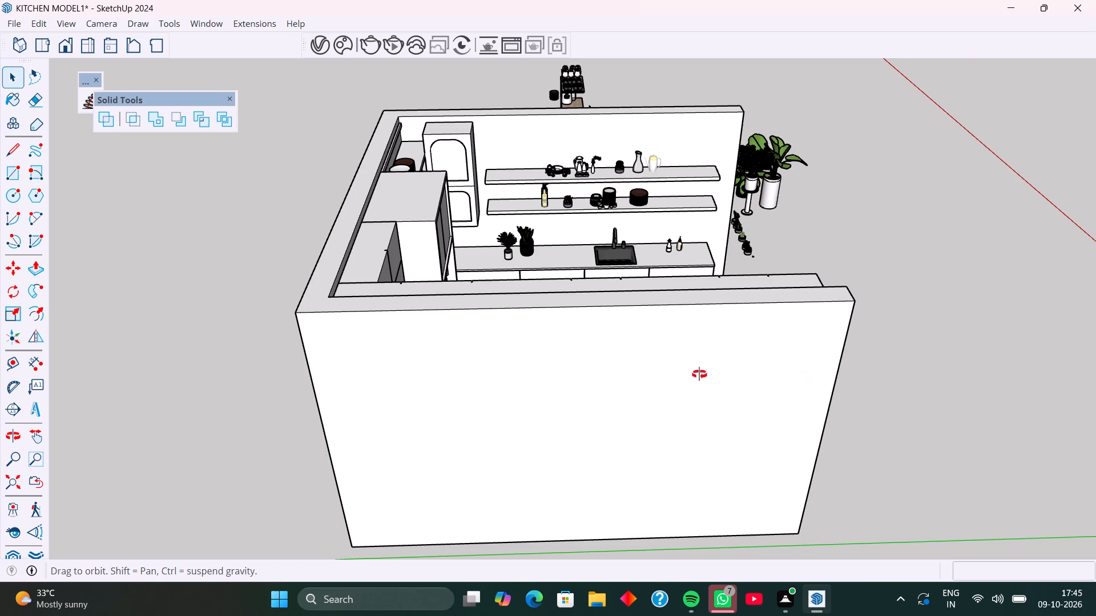
pyautogui.moveTo(699, 374); pyautogui.dragTo(622, 376, button='middle')
pyautogui.moveTo(702, 385); pyautogui.dragTo(482, 355, button='middle')
pyautogui.moveTo(591, 353); pyautogui.dragTo(542, 350, button='middle')
pyautogui.scroll(4, 572, 260)
pyautogui.moveTo(594, 287); pyautogui.dragTo(591, 287, button='middle')
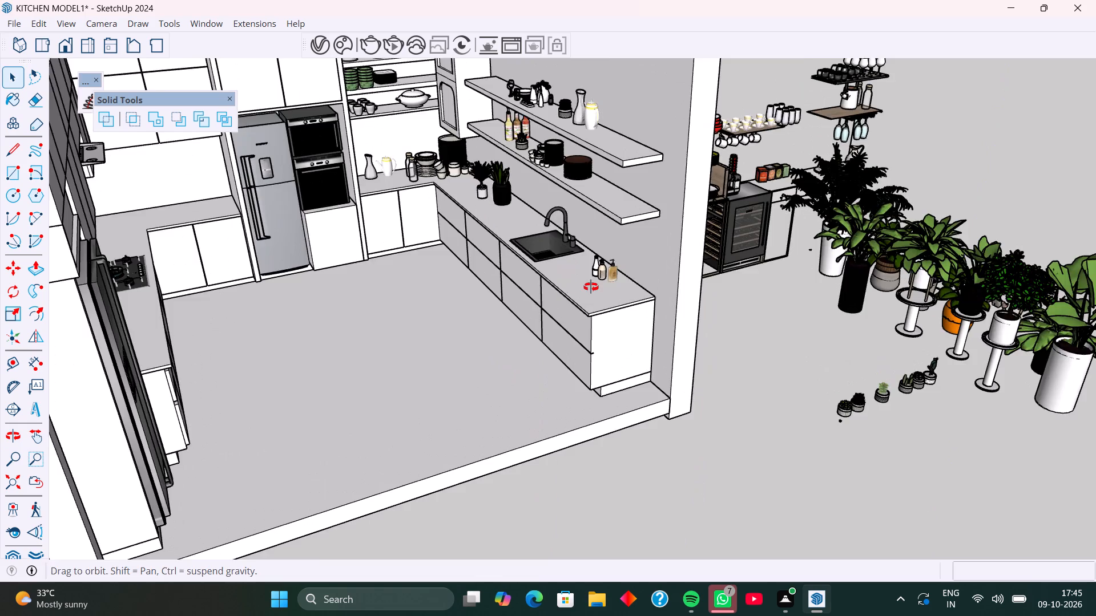
pyautogui.moveTo(591, 287); pyautogui.dragTo(495, 286, button='middle')
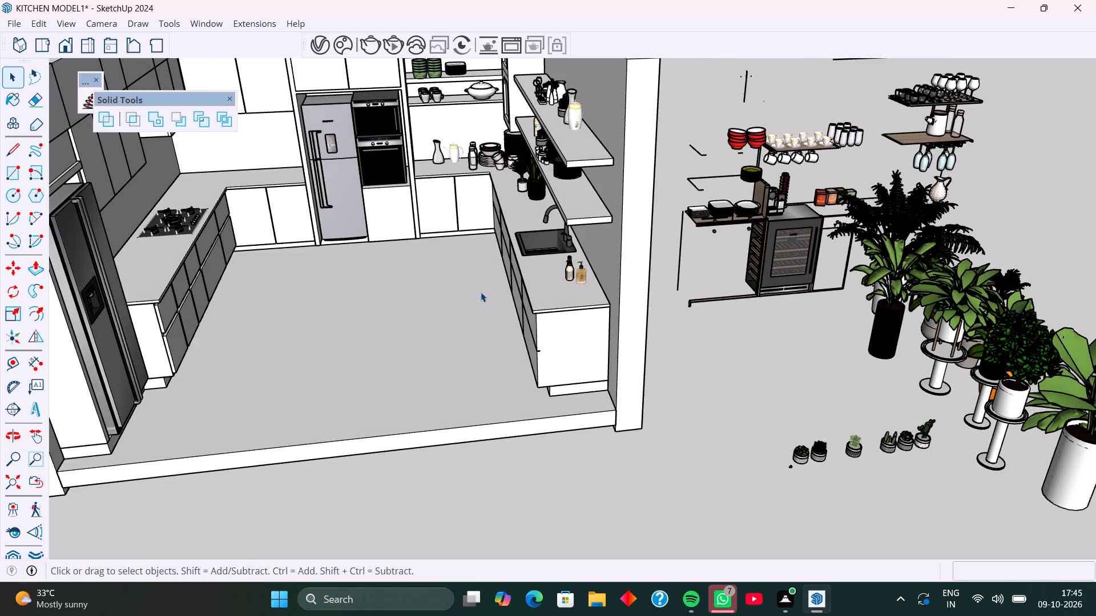
pyautogui.scroll(2, 677, 262)
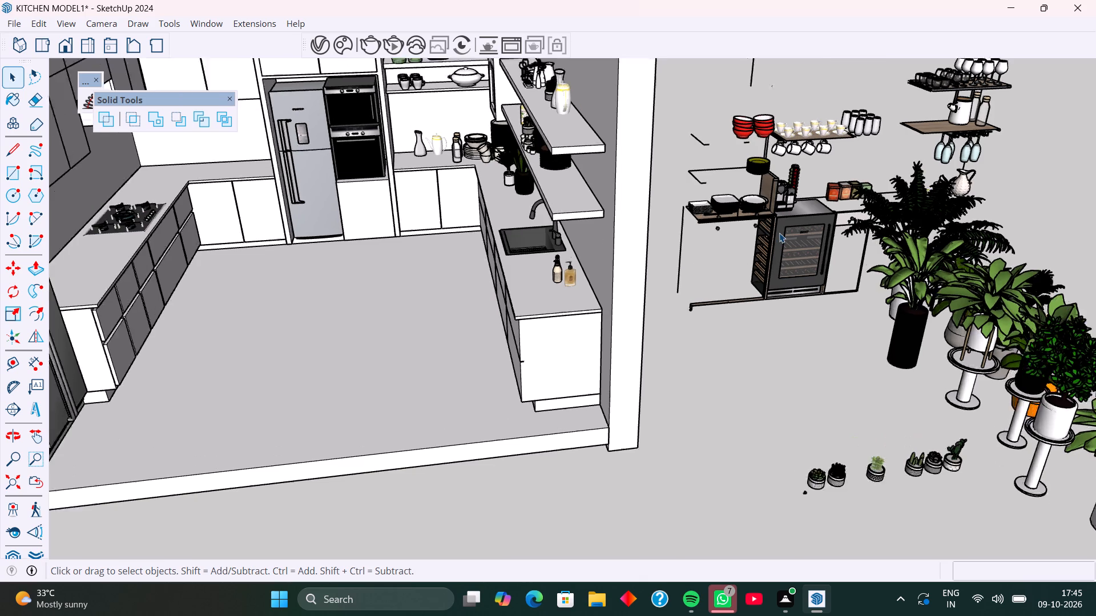
pyautogui.scroll(1, 779, 233)
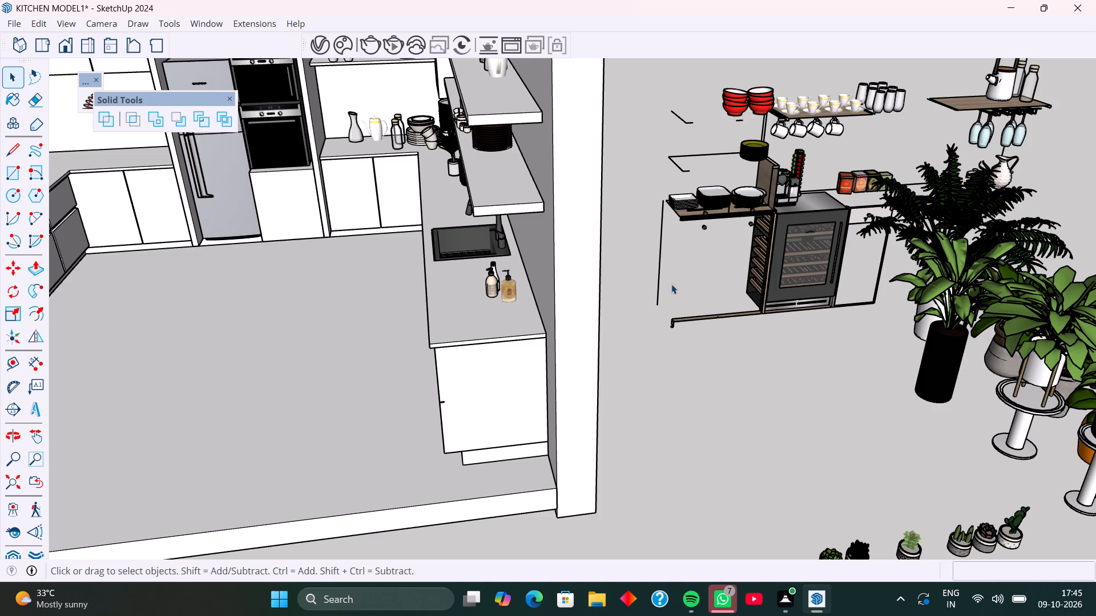
pyautogui.scroll(4, 507, 301)
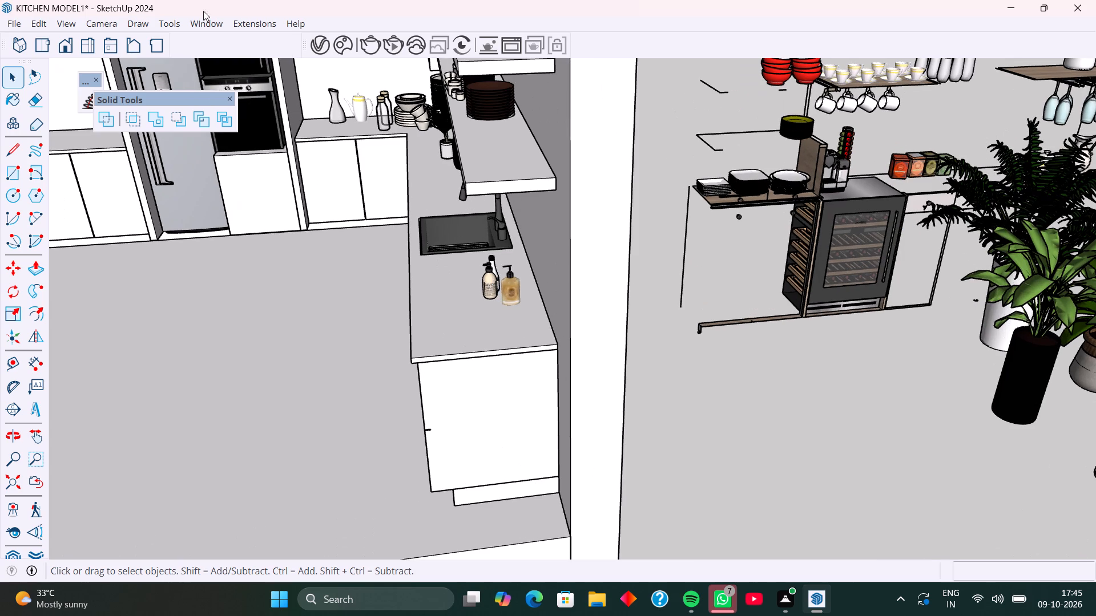
# Open 3D Warehouse to look for more models for the kitchen.
pyautogui.click(213, 22)
pyautogui.click(258, 136)
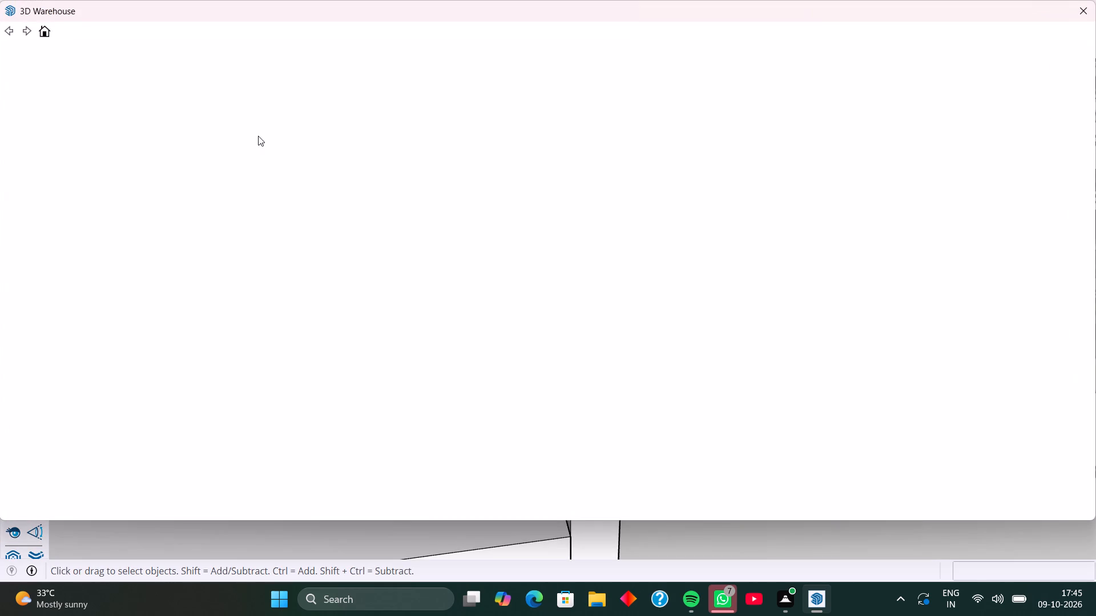
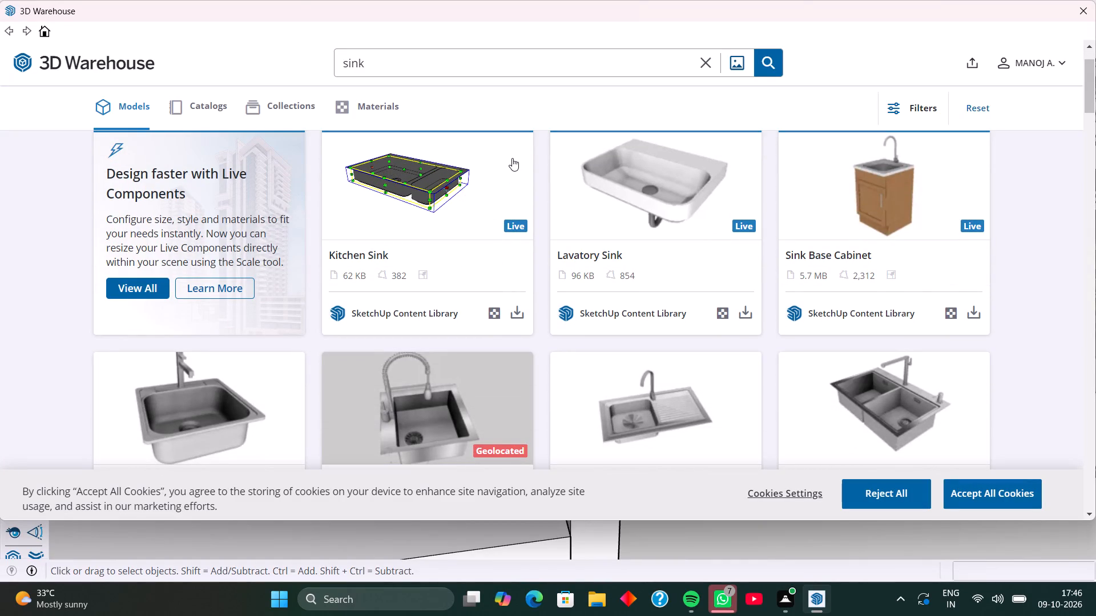
# Replace the current 3D Warehouse search term and search for "oil bottles".
pyautogui.click(428, 67)
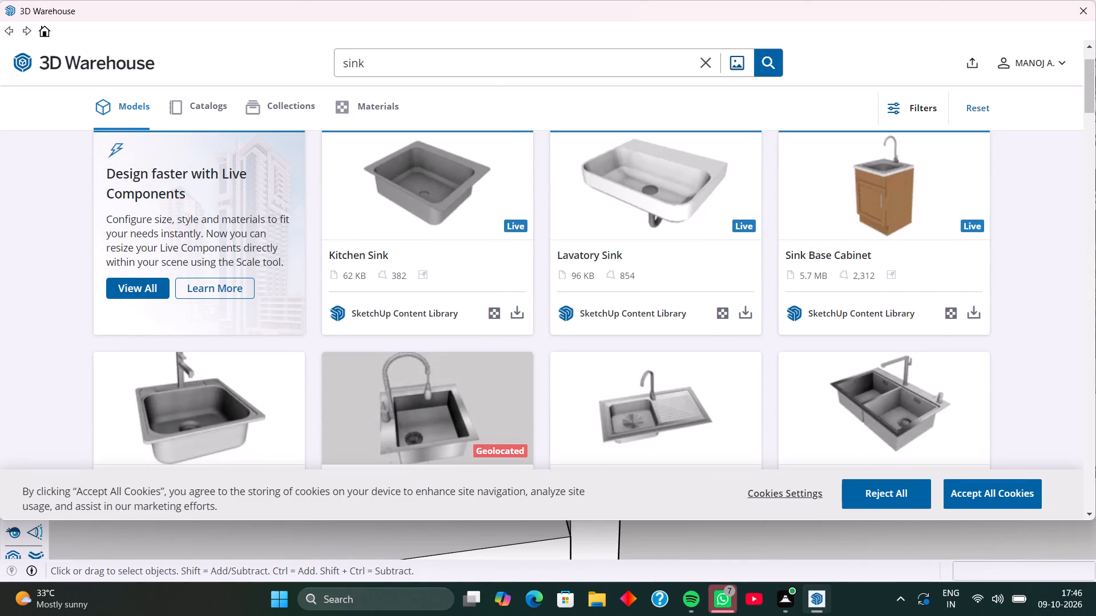
pyautogui.press('BackSpace')
pyautogui.press('BackSpace')
pyautogui.press('BackSpace')
pyautogui.press('BackSpace')
pyautogui.press('BackSpace')
pyautogui.press('BackSpace')
pyautogui.press('BackSpace')
pyautogui.press('BackSpace')
pyautogui.press('BackSpace')
pyautogui.press('BackSpace')
pyautogui.press('BackSpace')
pyautogui.press('BackSpace')
pyautogui.press('BackSpace')
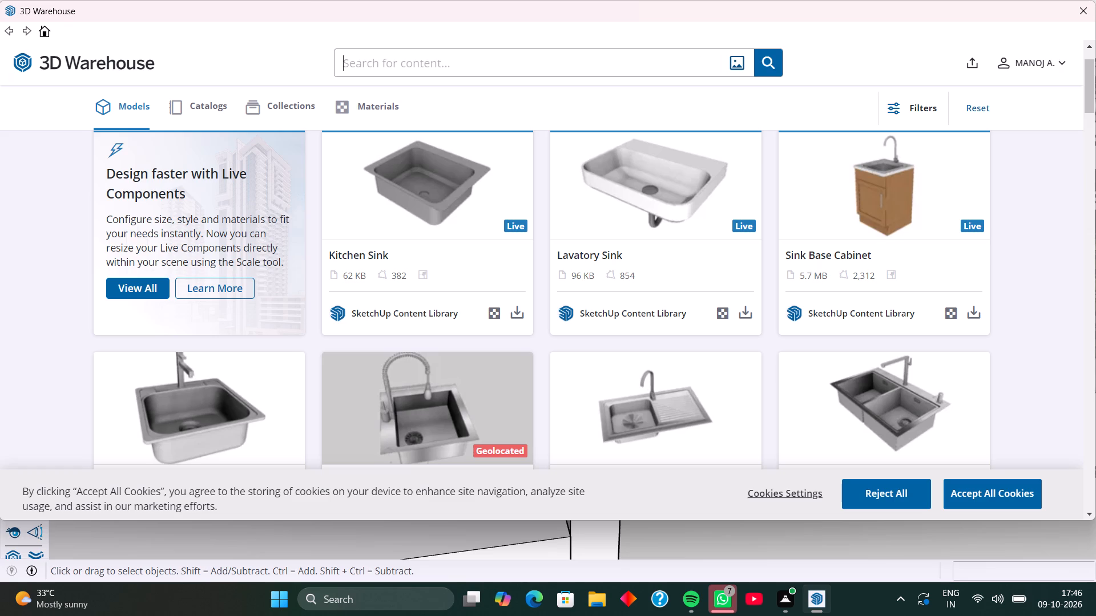
pyautogui.write('oi')
pyautogui.write('l')
pyautogui.press('space')
pyautogui.write('bottles')
pyautogui.press('Return')
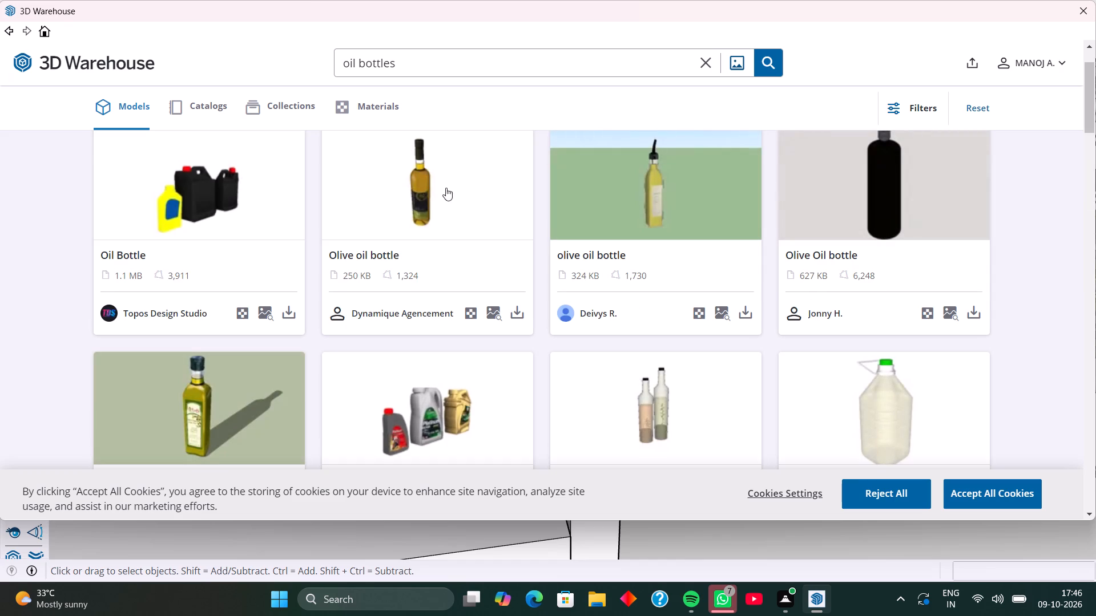
# Look through the oil bottle search results for models that suit the kitchen counter.
pyautogui.scroll(-10, 469, 284)
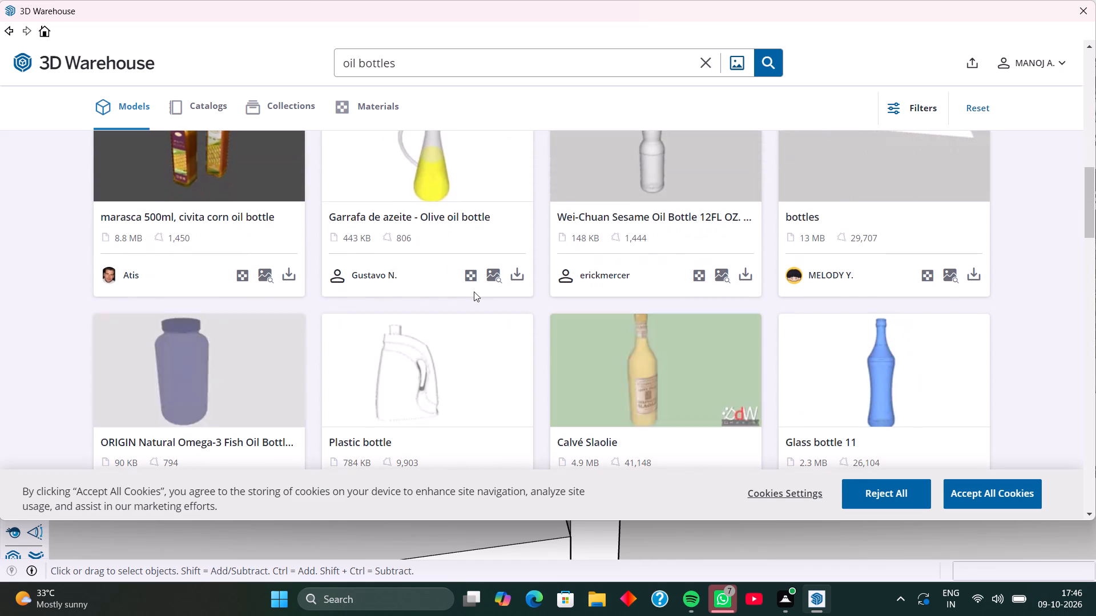
pyautogui.scroll(-5, 573, 287)
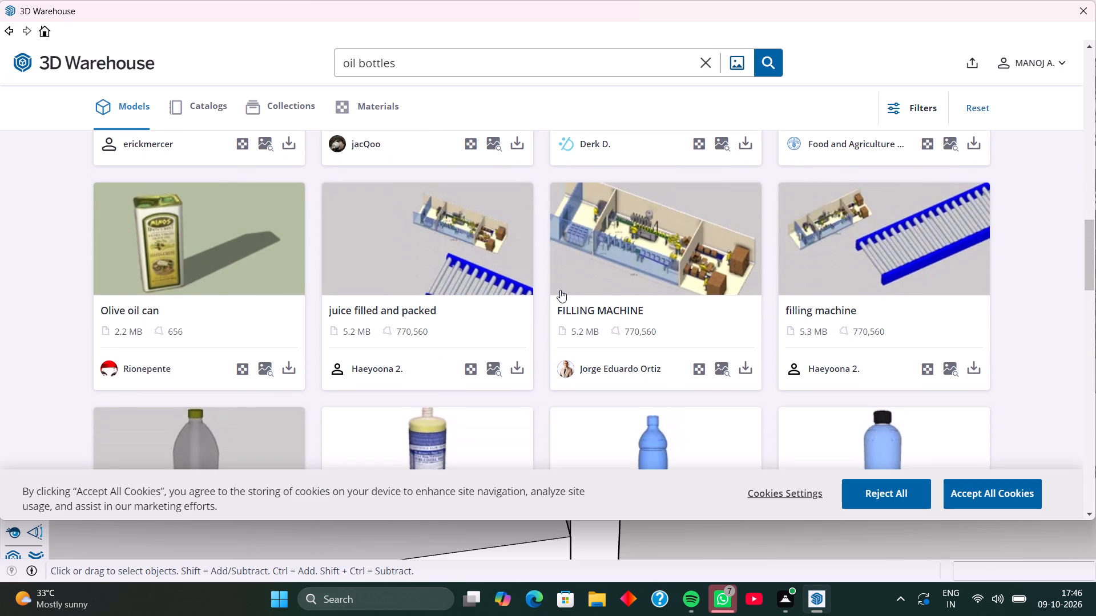
pyautogui.scroll(-9, 558, 290)
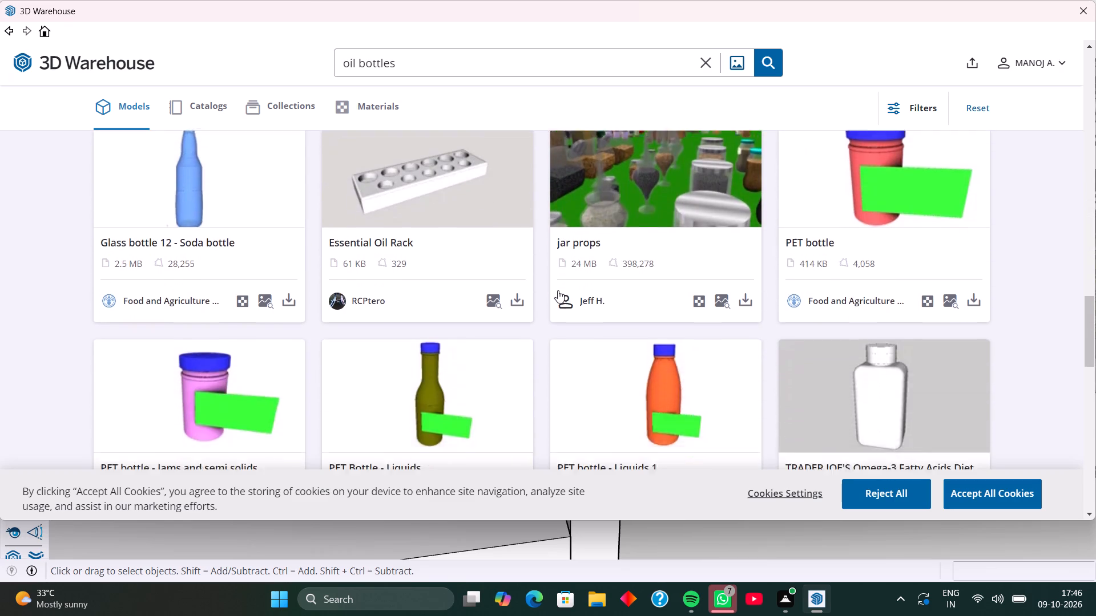
pyautogui.scroll(-19, 558, 290)
pyautogui.scroll(20, 558, 290)
pyautogui.scroll(2, 558, 290)
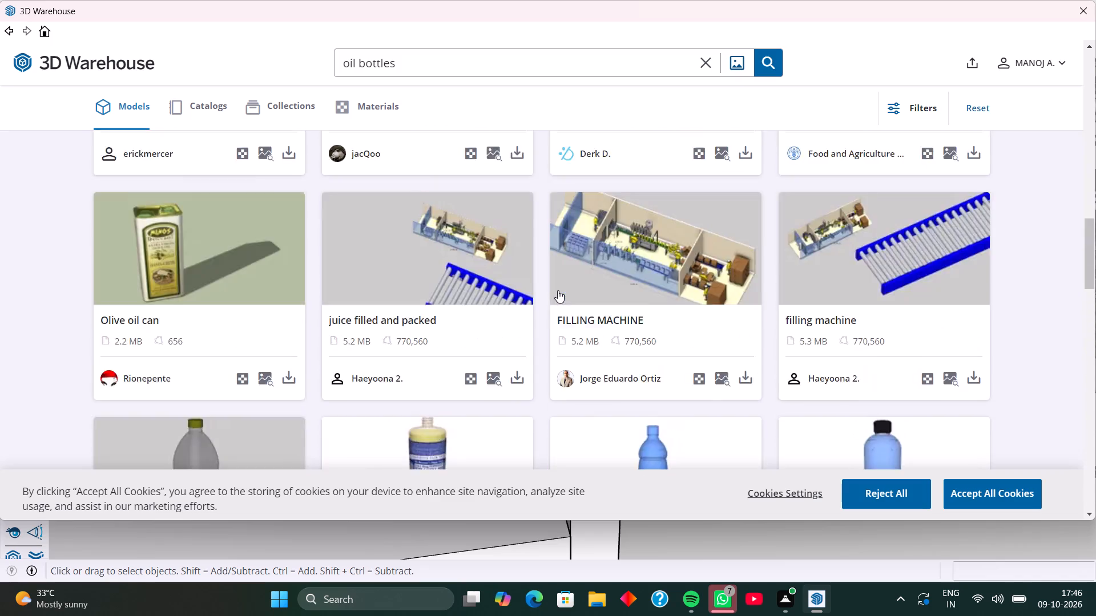
pyautogui.scroll(20, 558, 290)
pyautogui.scroll(1, 558, 290)
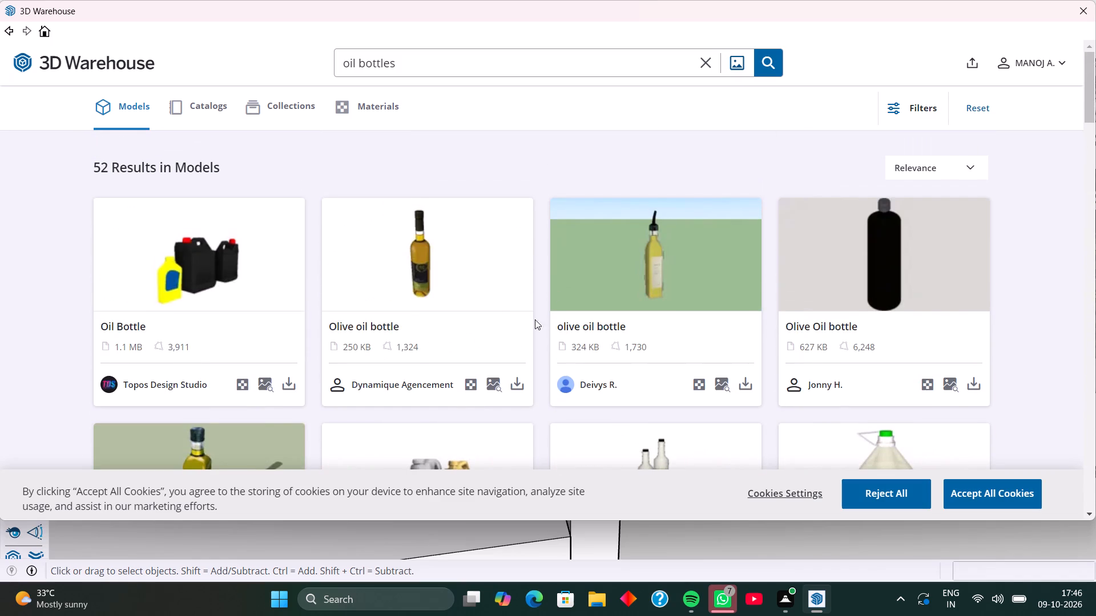
# Load the 250 KB "Olive oil bottle" by Dynamique Agencement and place it on the countertop corner behind the cooktop.
pyautogui.click(517, 384)
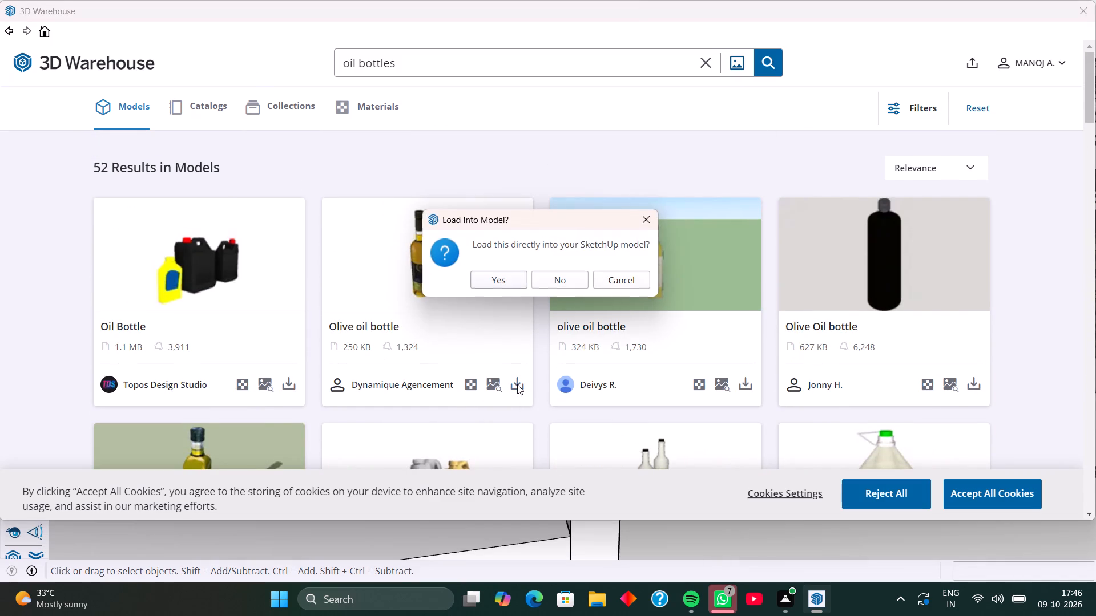
pyautogui.click(497, 281)
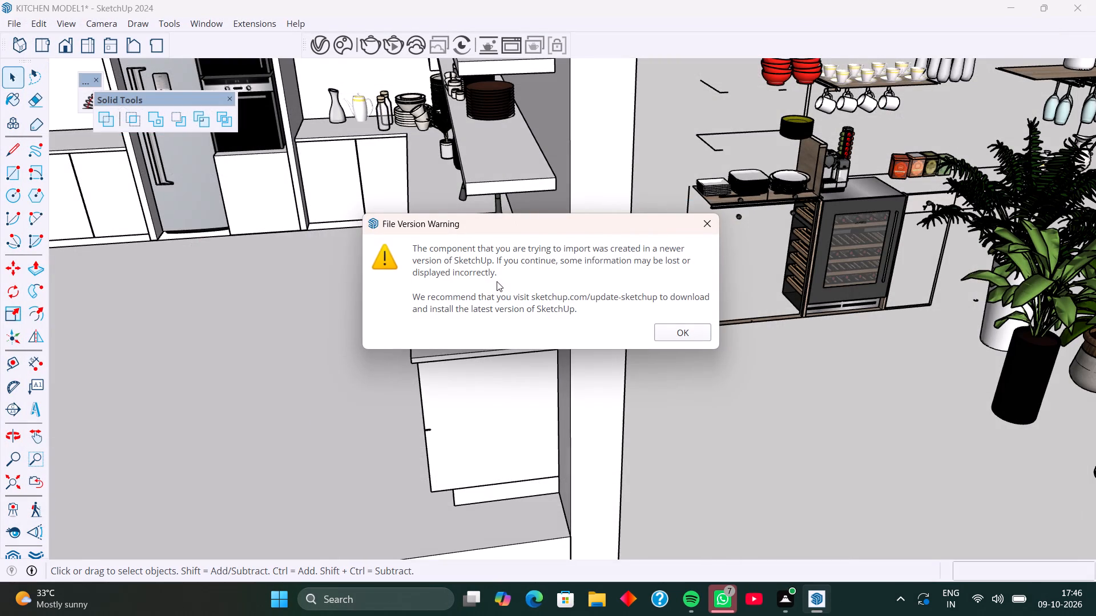
pyautogui.click(683, 337)
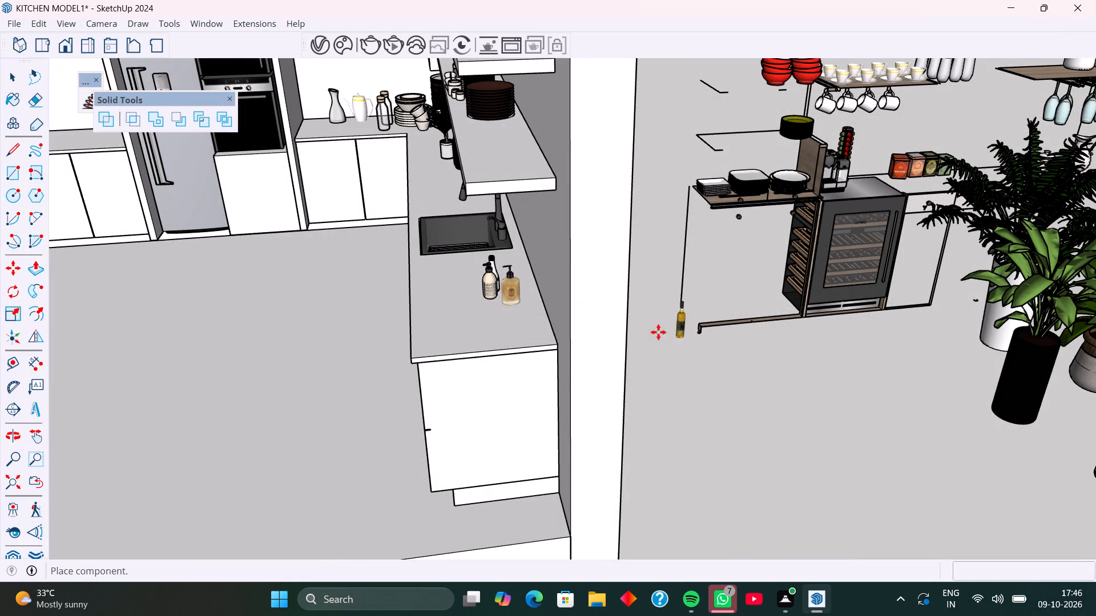
pyautogui.scroll(-3, 292, 231)
pyautogui.keyDown('shift'); pyautogui.moveTo(222, 221); pyautogui.dragTo(423, 279, button='middle'); pyautogui.keyUp('shift')
pyautogui.scroll(6, 327, 220)
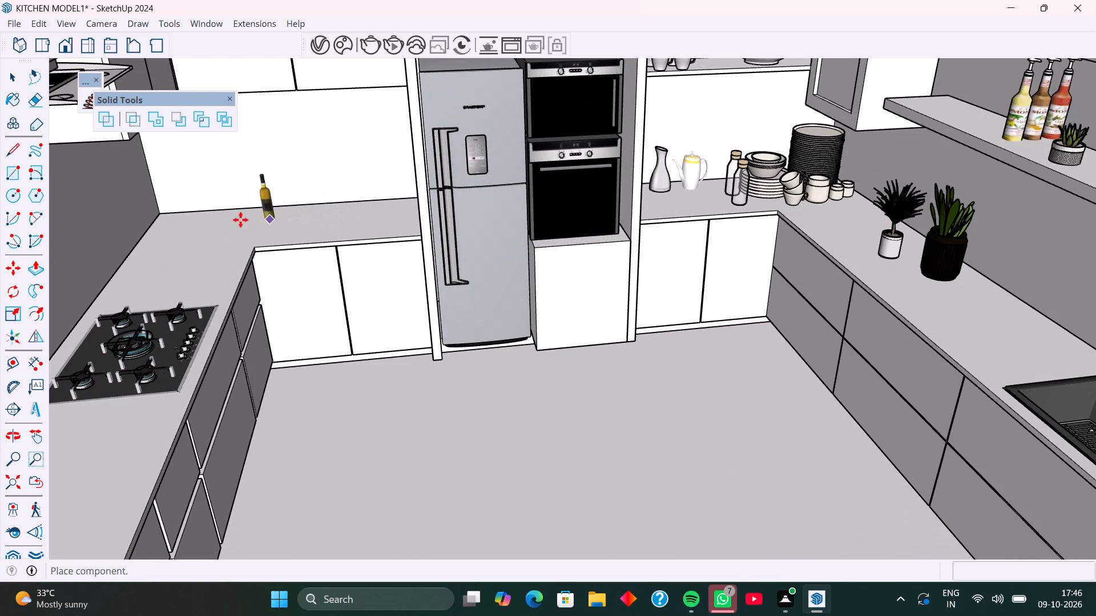
pyautogui.click(170, 231)
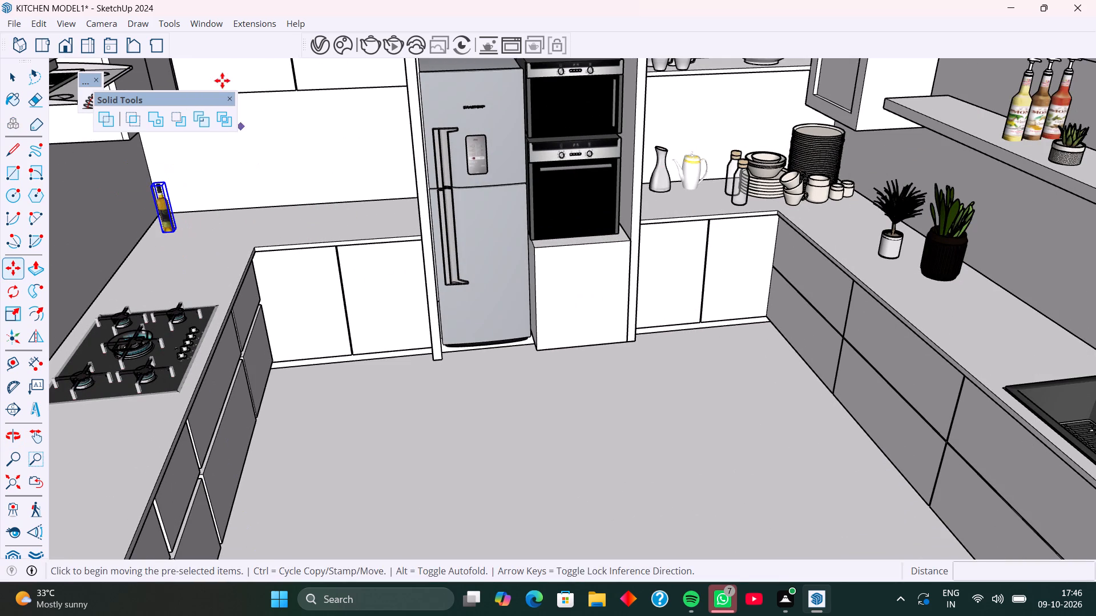
# Load the 324 KB "olive oil bottle" with the black pourer from 3D Warehouse and place it beside the first bottle.
pyautogui.click(212, 26)
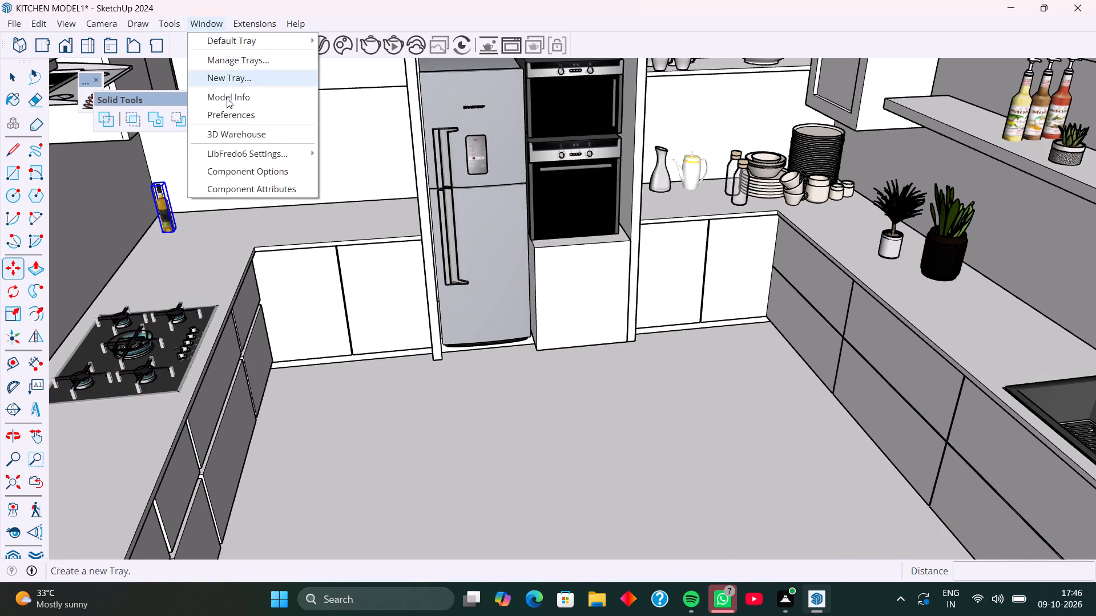
pyautogui.click(245, 132)
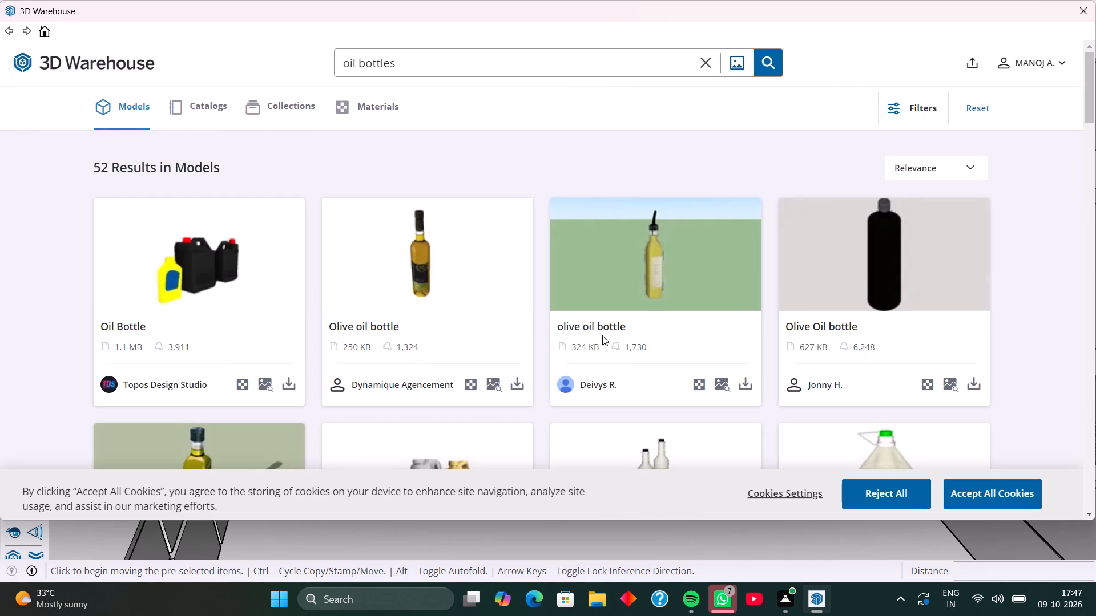
pyautogui.click(743, 380)
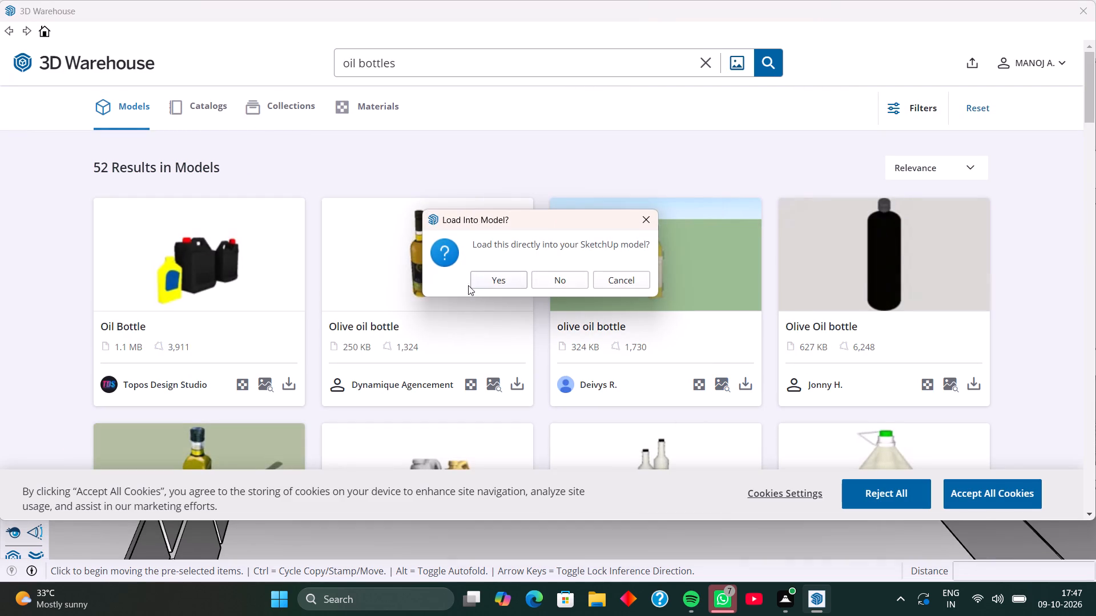
pyautogui.click(487, 283)
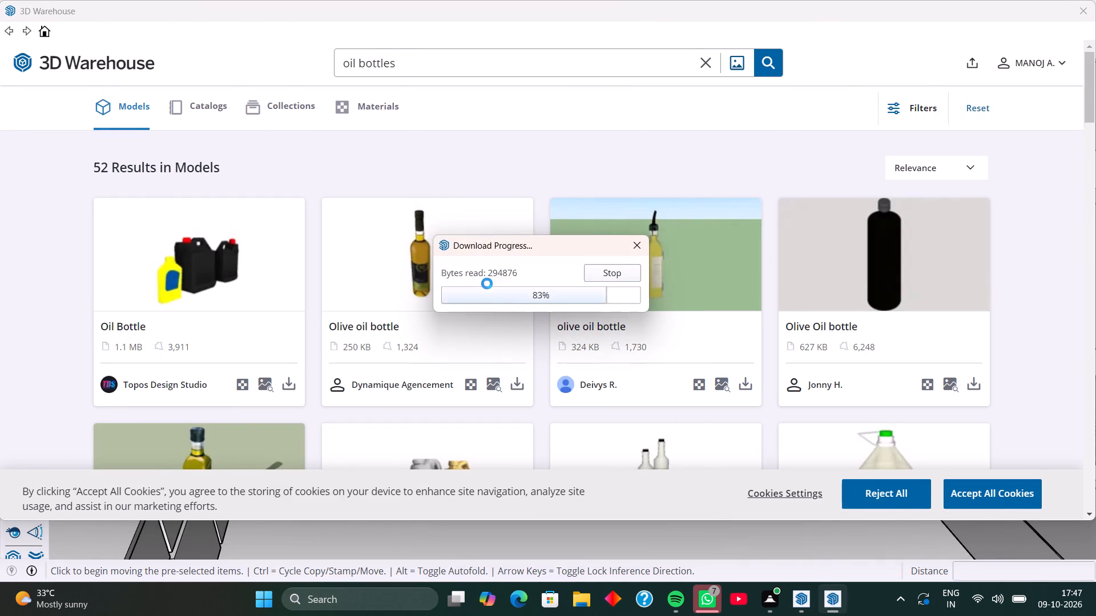
pyautogui.click(683, 330)
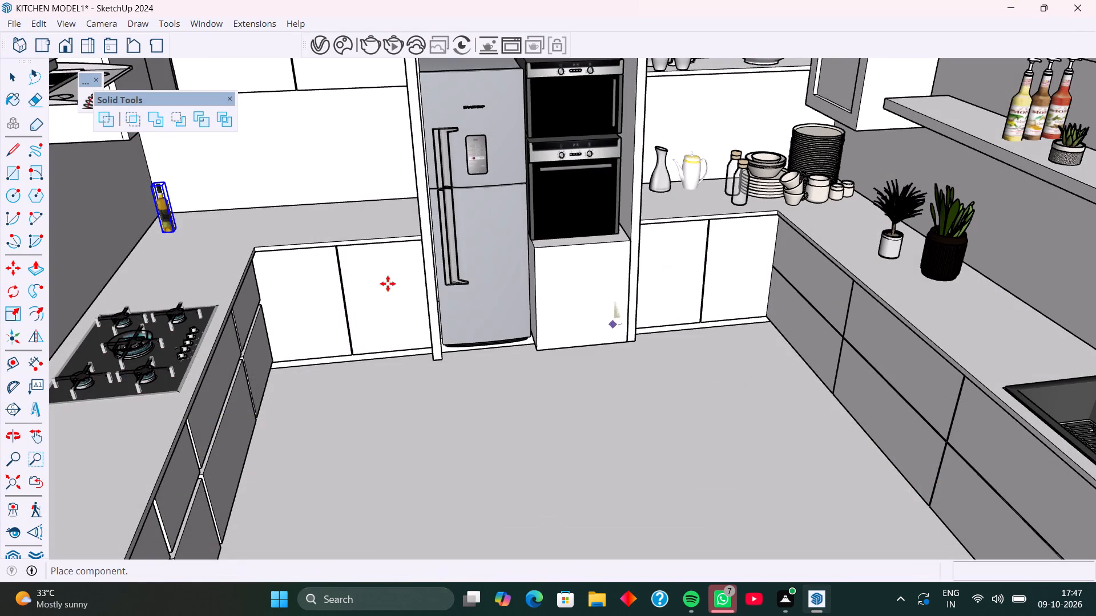
pyautogui.click(187, 228)
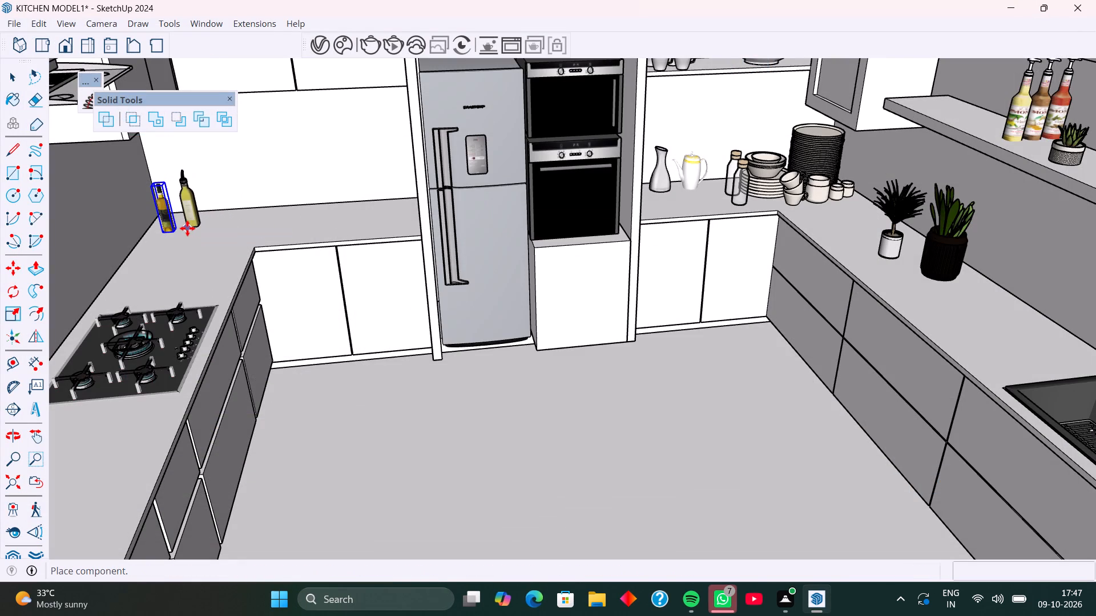
# Load the 1.1 MB "Olive oil bottle" by Rionepente from 3D Warehouse and place it beside the other two on the corner countertop.
pyautogui.click(213, 21)
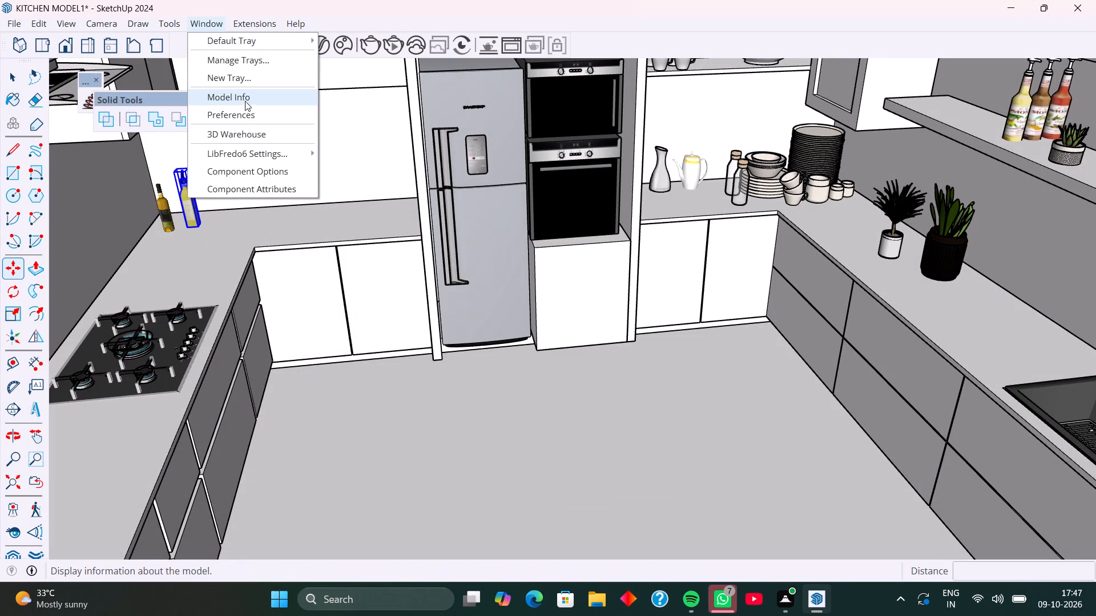
pyautogui.click(261, 135)
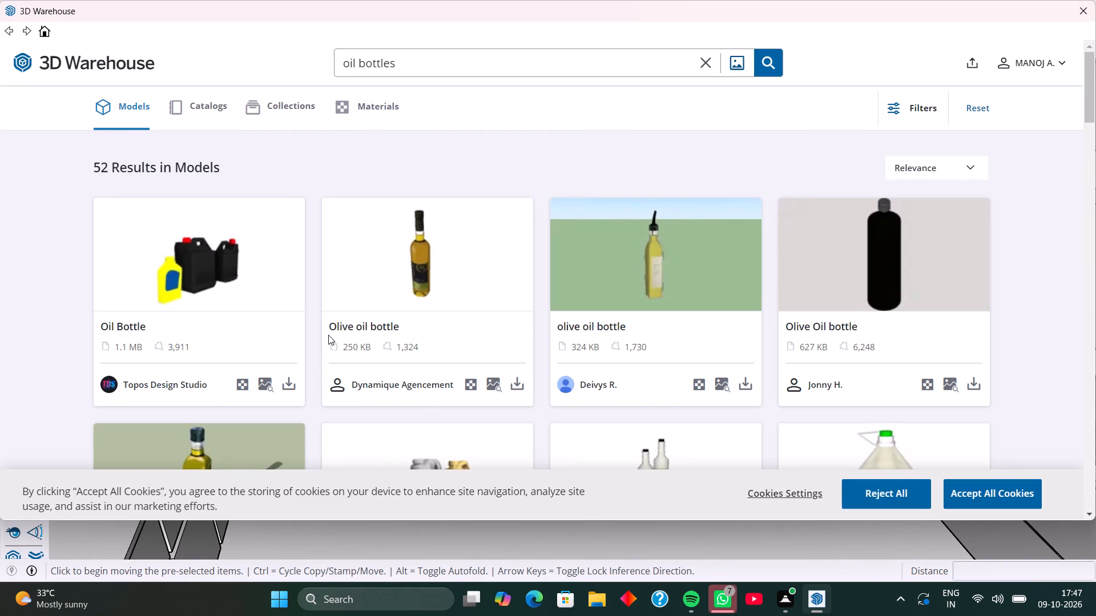
pyautogui.scroll(-2, 328, 335)
pyautogui.scroll(-3, 273, 363)
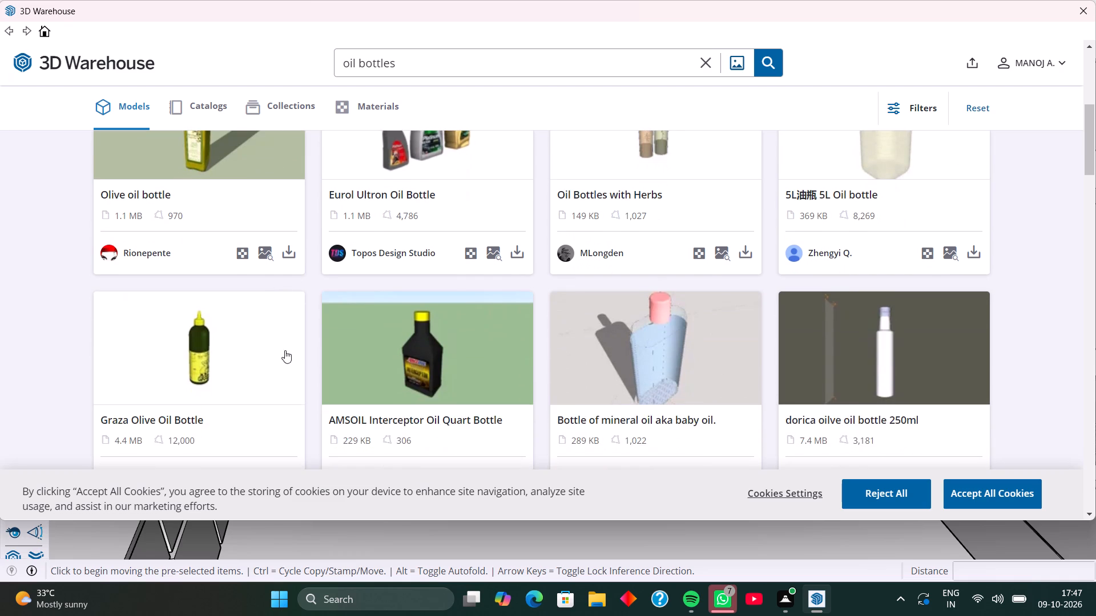
pyautogui.click(290, 257)
pyautogui.click(506, 279)
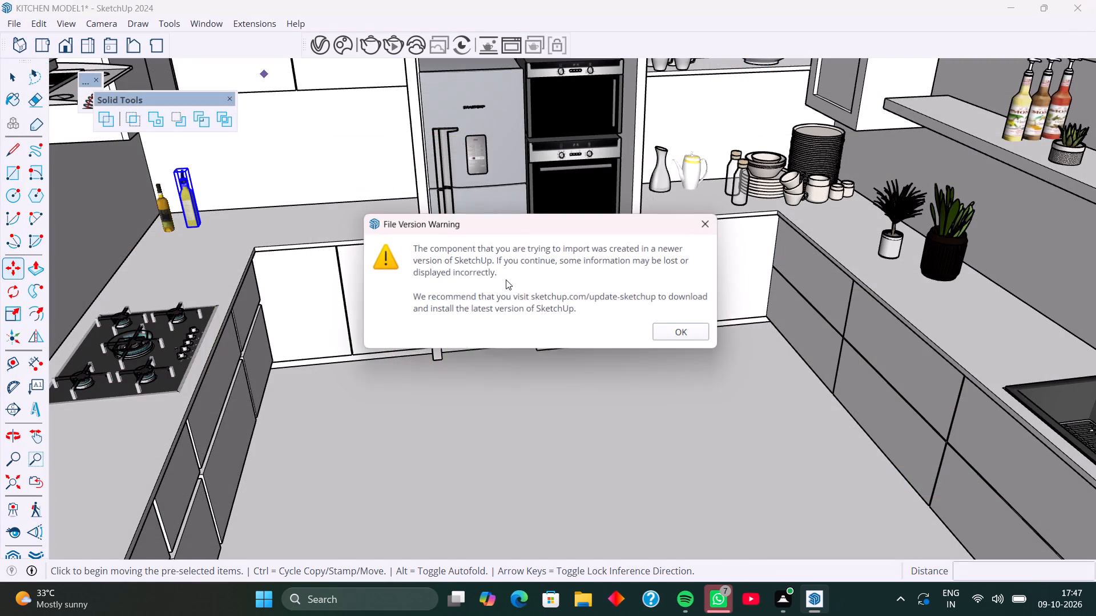
pyautogui.click(703, 328)
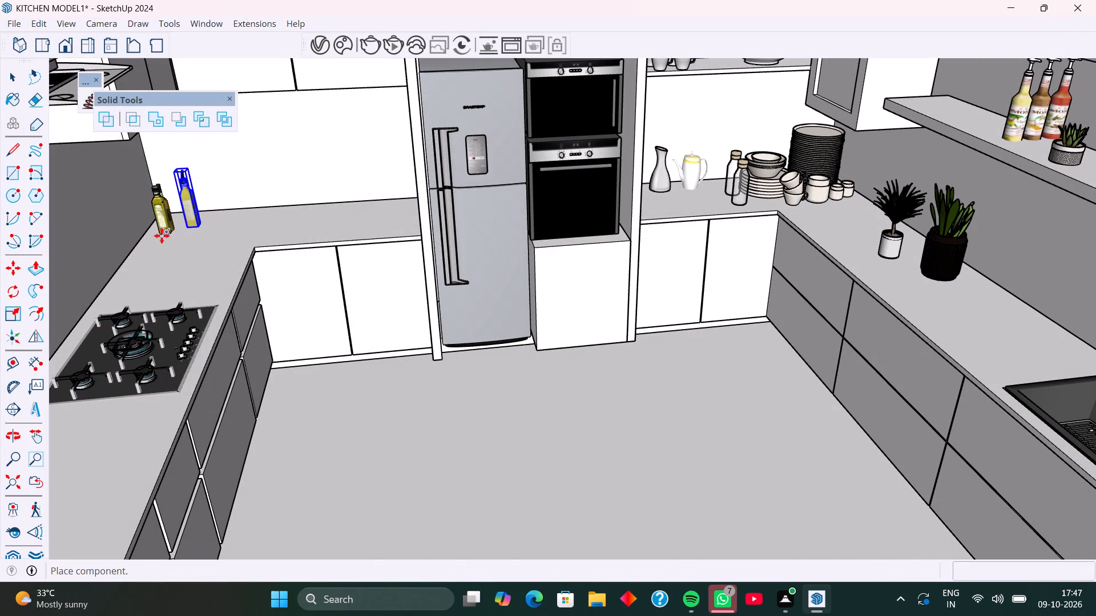
pyautogui.click(154, 237)
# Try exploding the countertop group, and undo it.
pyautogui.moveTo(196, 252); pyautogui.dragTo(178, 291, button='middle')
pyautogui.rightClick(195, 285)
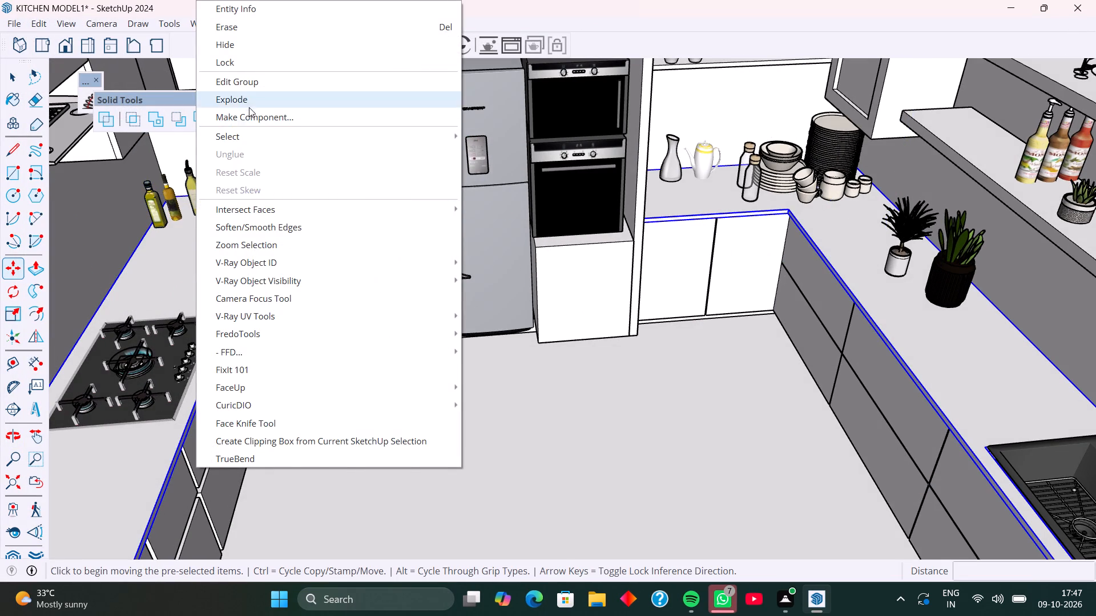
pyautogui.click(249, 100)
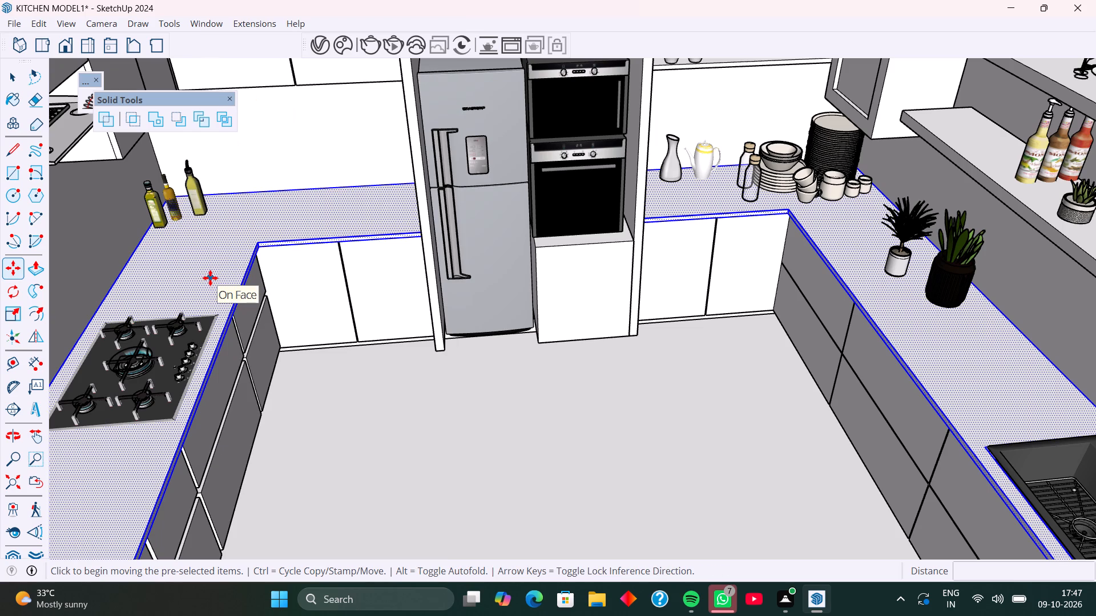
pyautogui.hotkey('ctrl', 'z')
# Explode the component of the last placed olive oil bottle, nearest the side wall.
pyautogui.press('space')
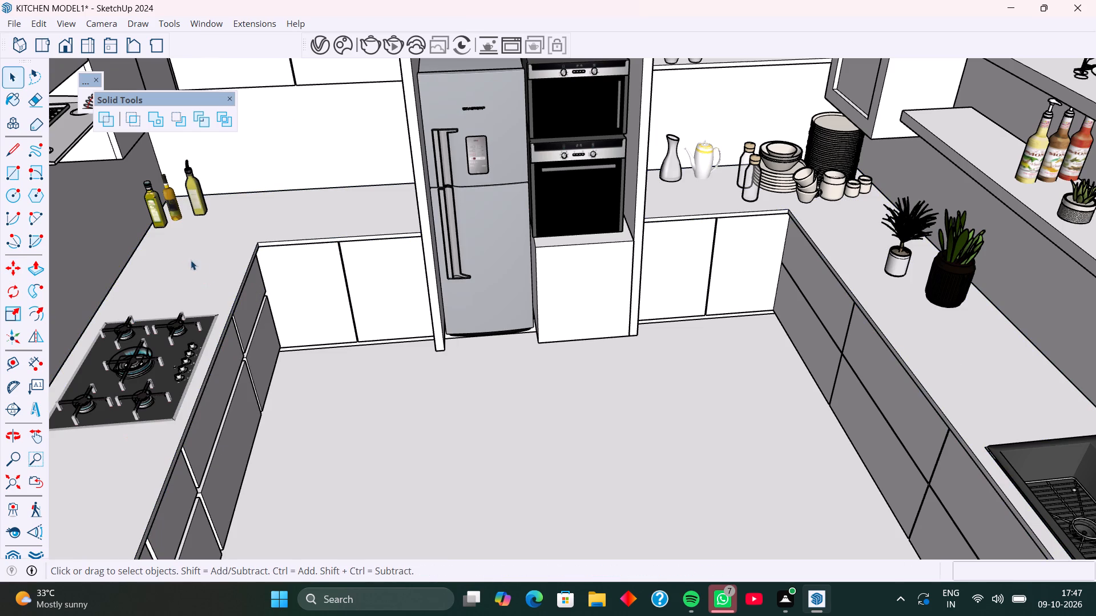
pyautogui.click(152, 204)
pyautogui.rightClick(152, 204)
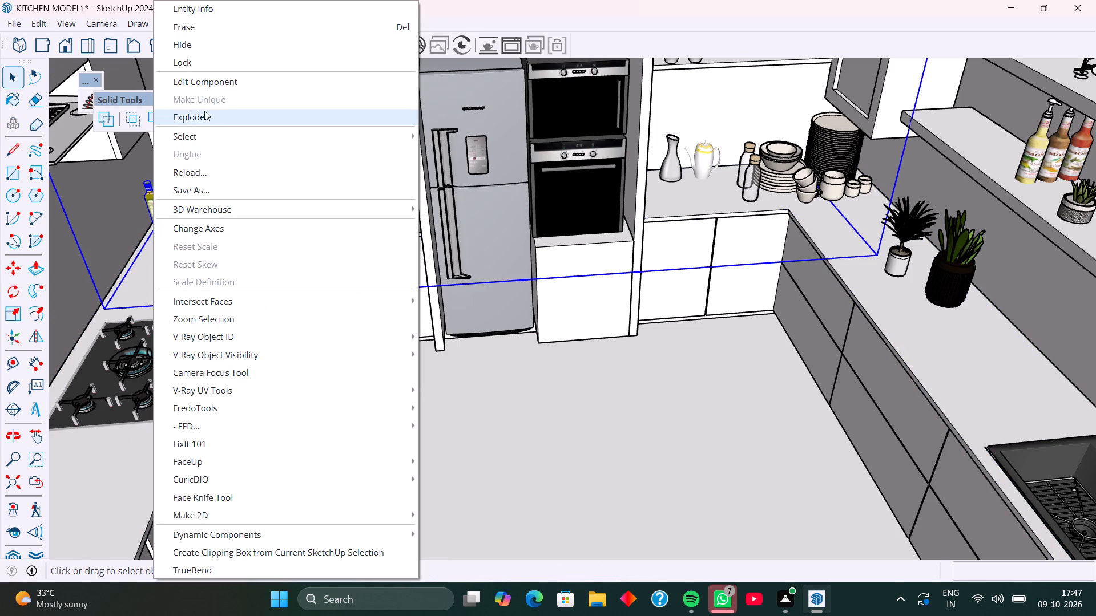
pyautogui.click(206, 118)
pyautogui.press('space')
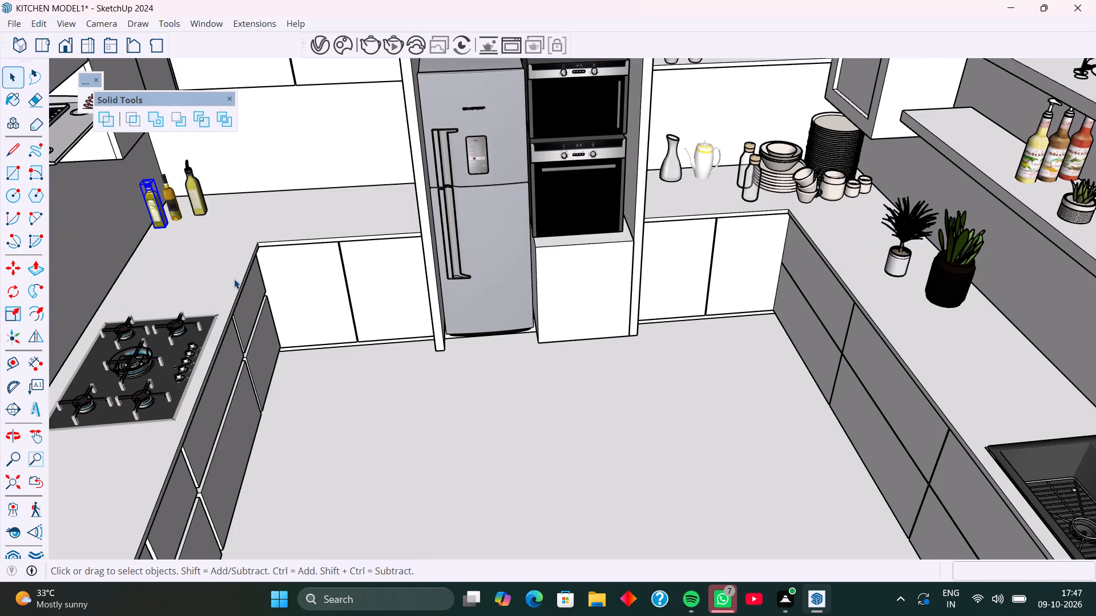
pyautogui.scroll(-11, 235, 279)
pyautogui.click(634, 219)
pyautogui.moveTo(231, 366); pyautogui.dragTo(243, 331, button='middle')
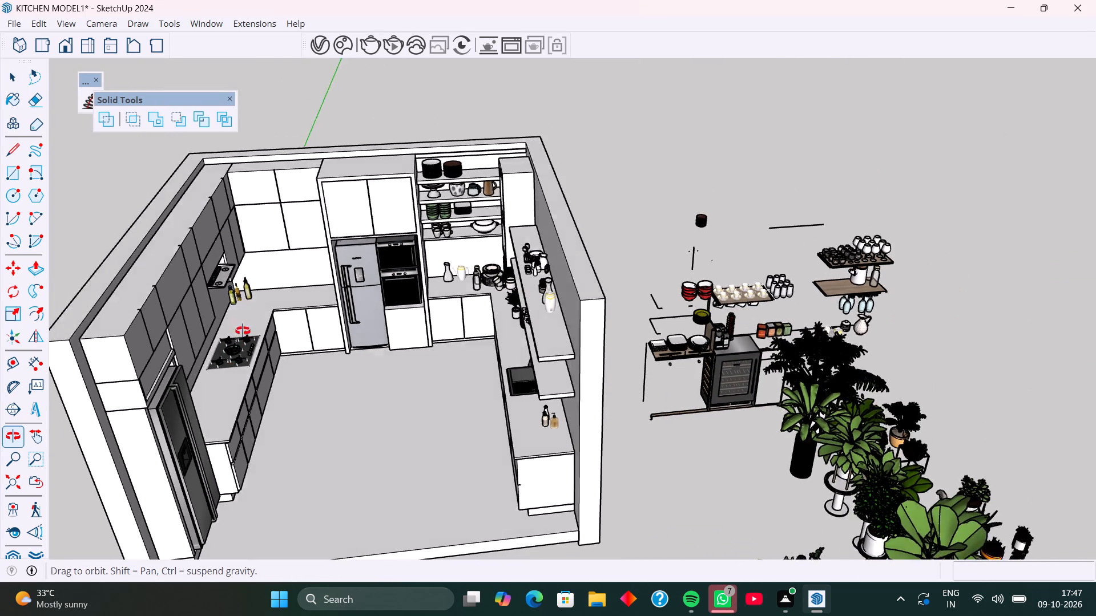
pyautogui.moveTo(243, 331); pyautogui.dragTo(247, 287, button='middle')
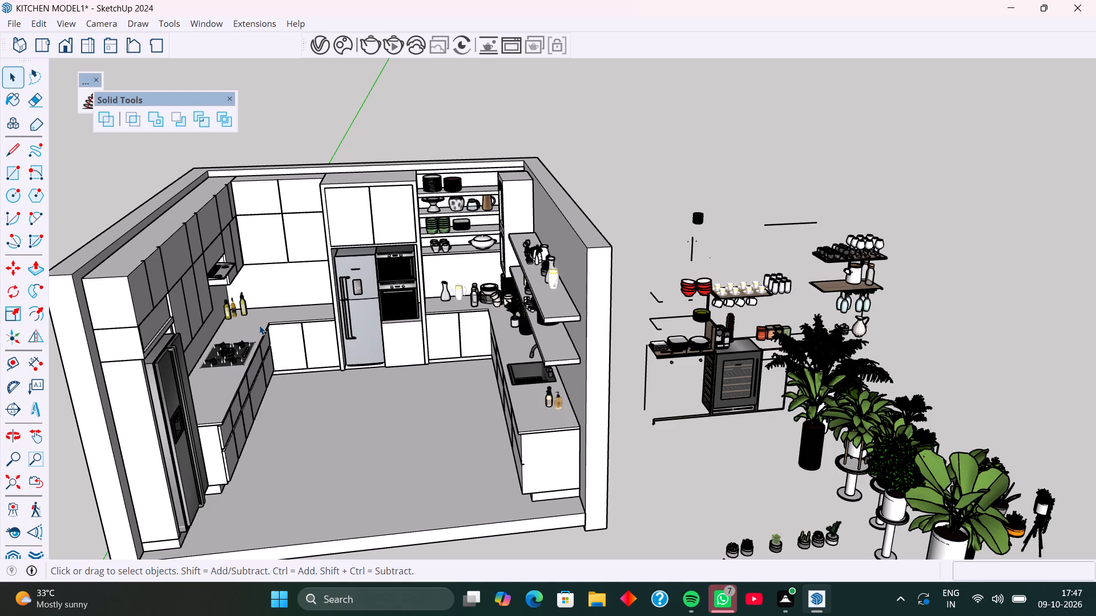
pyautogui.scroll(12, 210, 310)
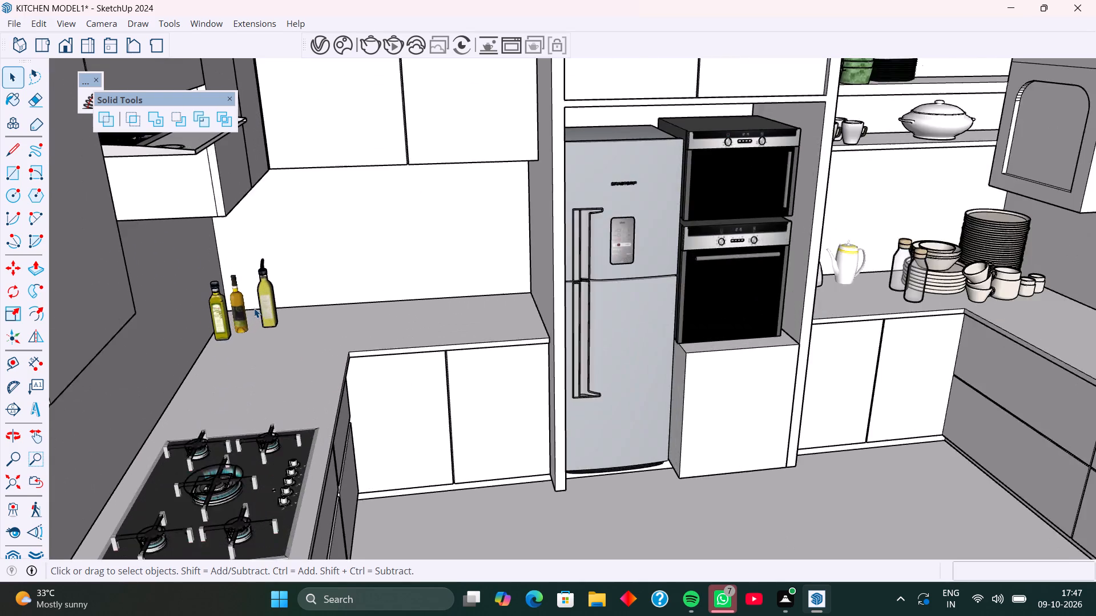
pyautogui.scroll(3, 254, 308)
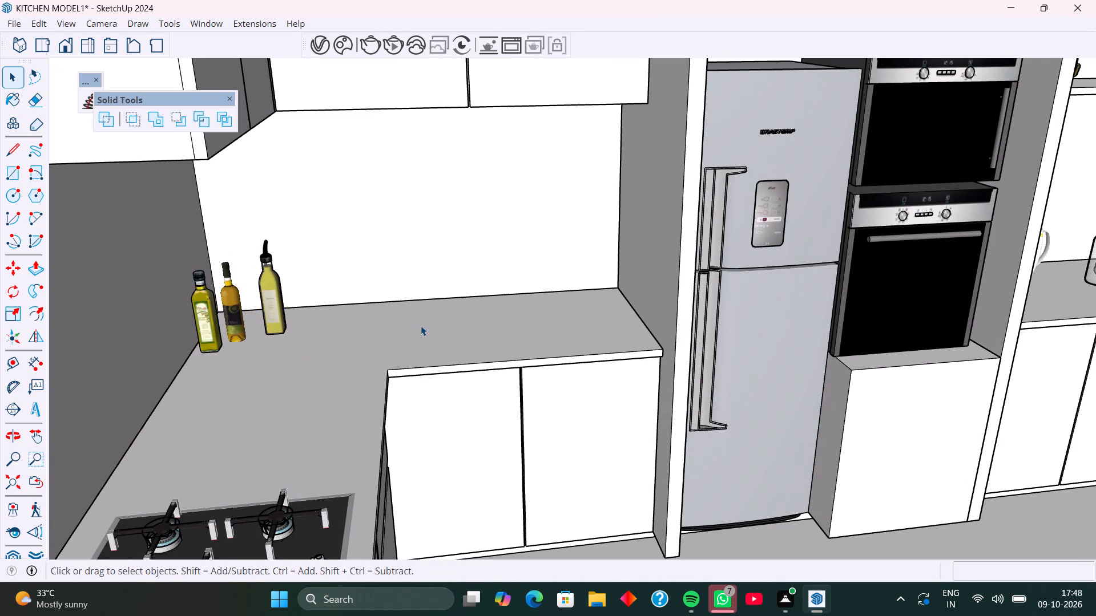
# Move the nine tall white glasses from the accessories outside the room onto the back countertop beside the refrigerator.
pyautogui.scroll(-10, 279, 357)
pyautogui.scroll(4, 624, 250)
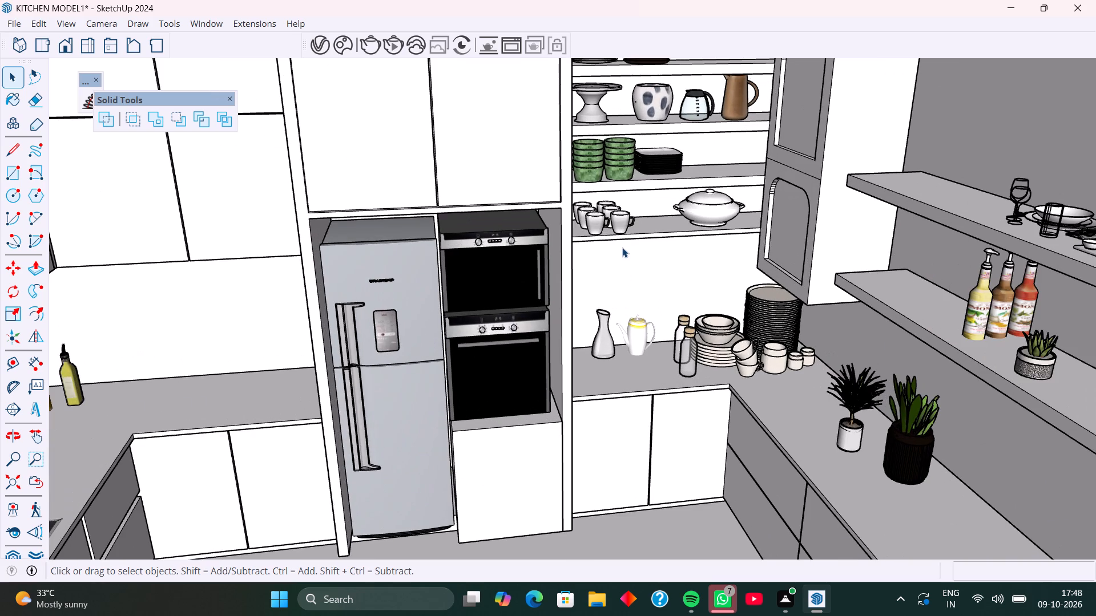
pyautogui.scroll(-3, 589, 158)
pyautogui.scroll(-2, 617, 220)
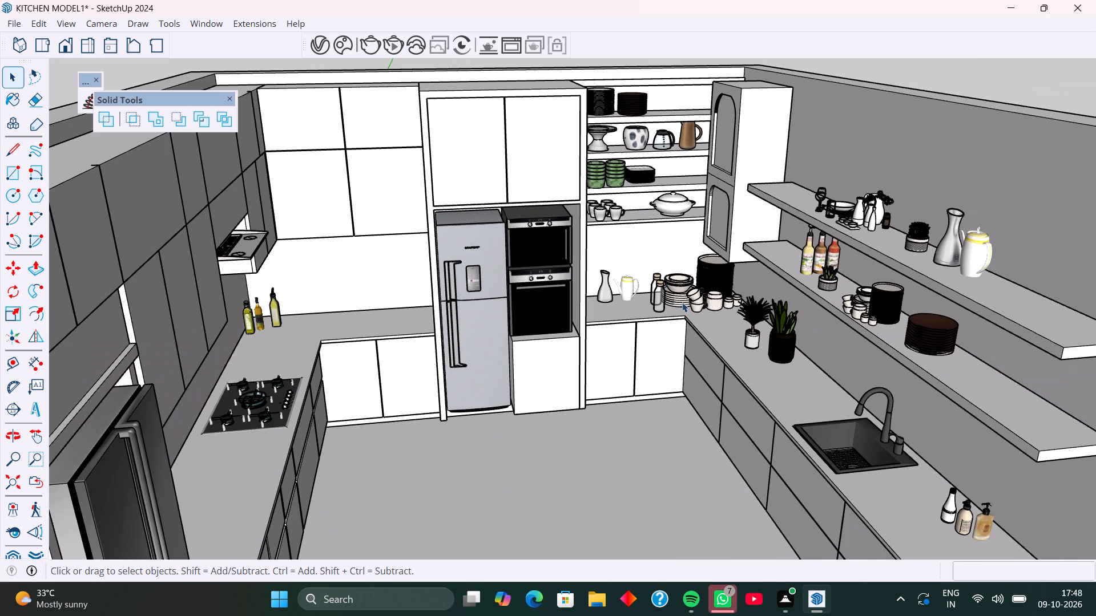
pyautogui.scroll(-3, 486, 229)
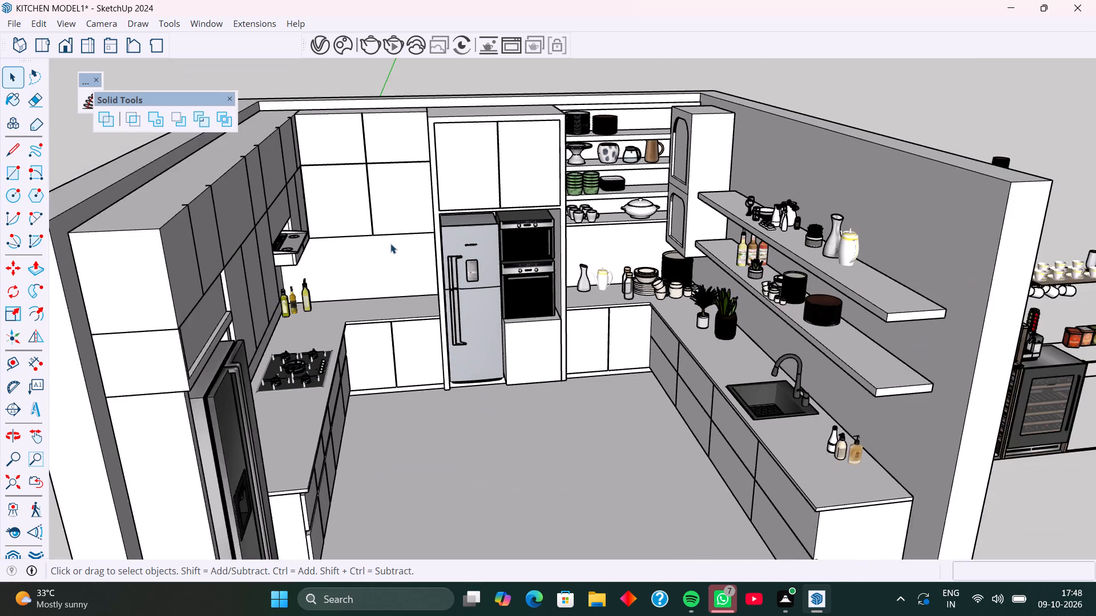
pyautogui.scroll(-4, 390, 244)
pyautogui.scroll(10, 791, 283)
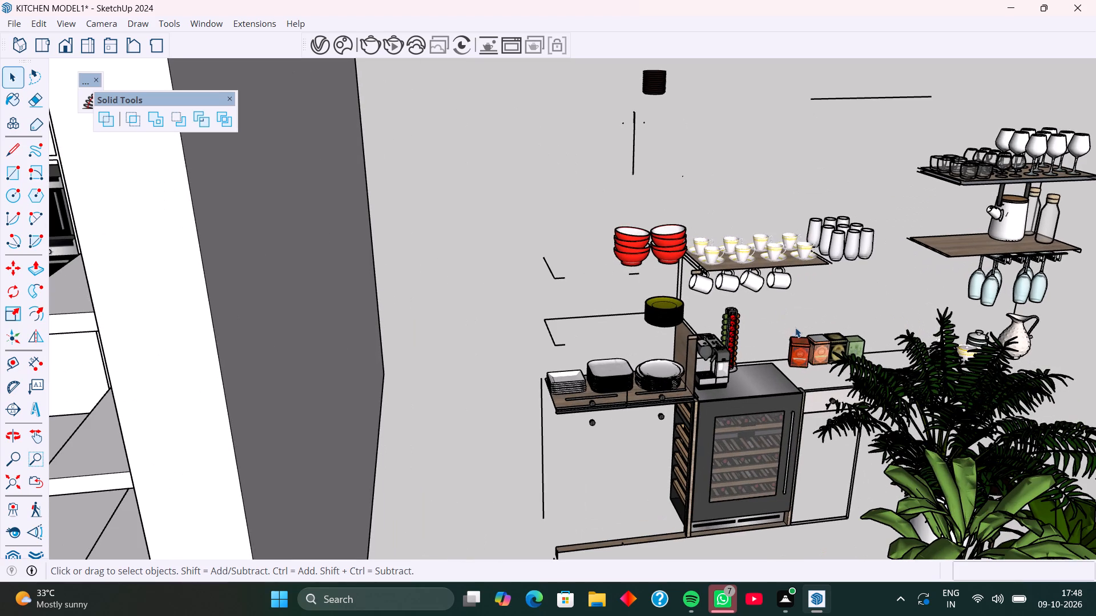
pyautogui.moveTo(795, 327); pyautogui.dragTo(764, 322, button='middle')
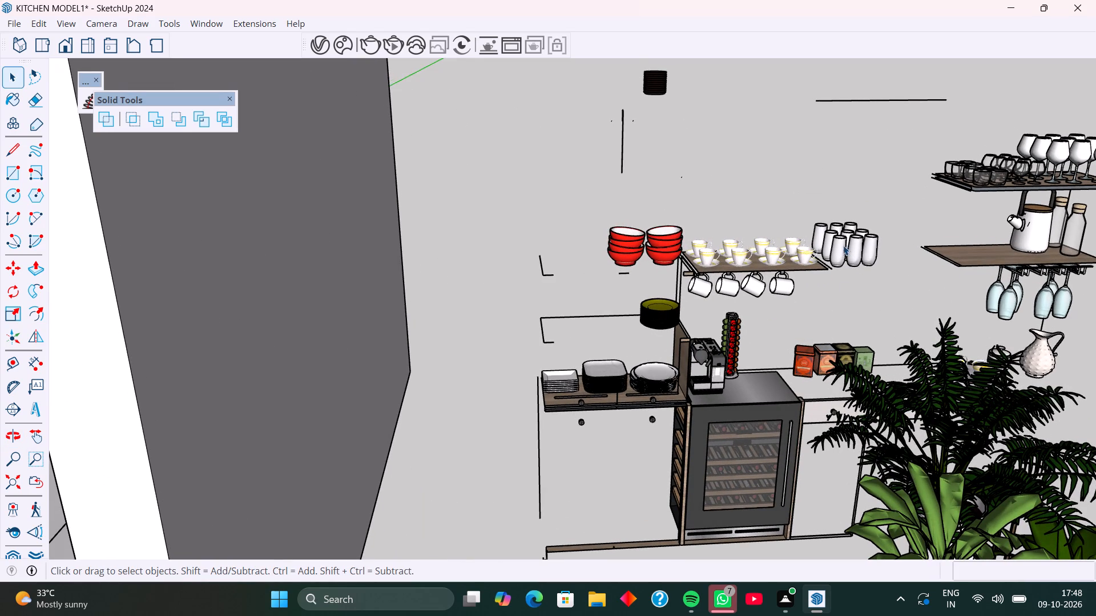
pyautogui.scroll(-4, 562, 326)
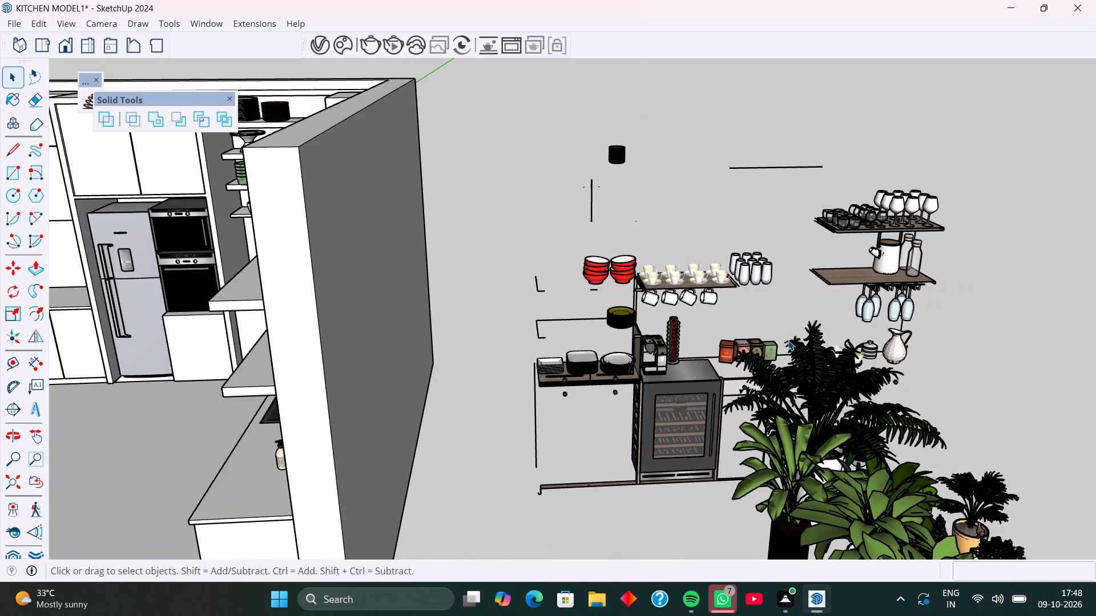
pyautogui.moveTo(788, 341); pyautogui.dragTo(787, 463, button='middle')
pyautogui.scroll(8, 796, 338)
pyautogui.moveTo(722, 279); pyautogui.dragTo(713, 253, button='middle')
pyautogui.click(682, 249)
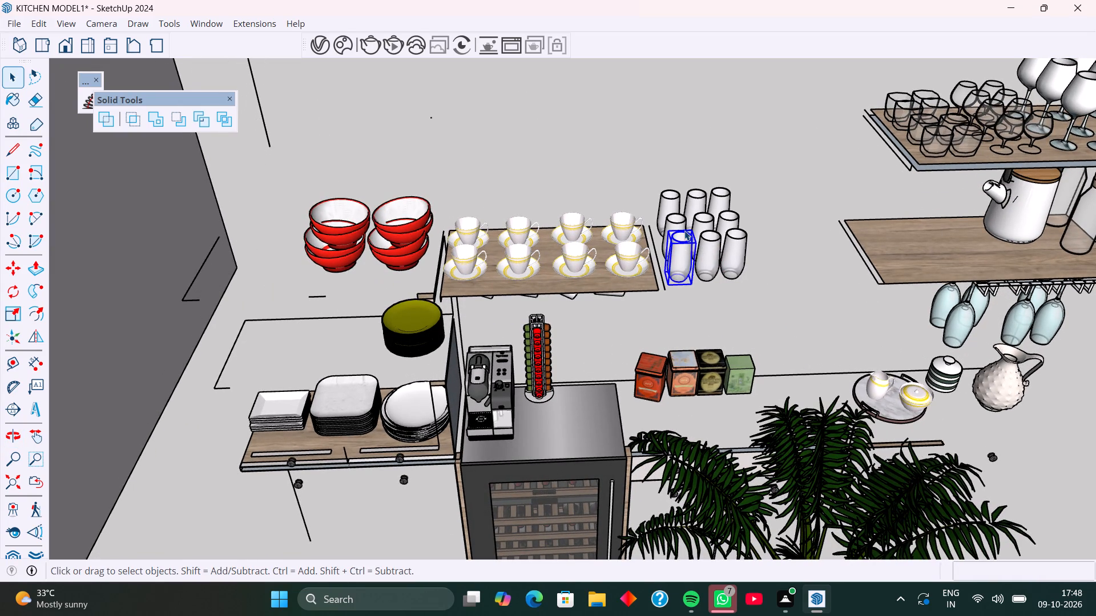
pyautogui.keyDown('shift'); pyautogui.click(675, 216); pyautogui.keyUp('shift')
pyautogui.keyDown('shift'); pyautogui.click(673, 197); pyautogui.keyUp('shift')
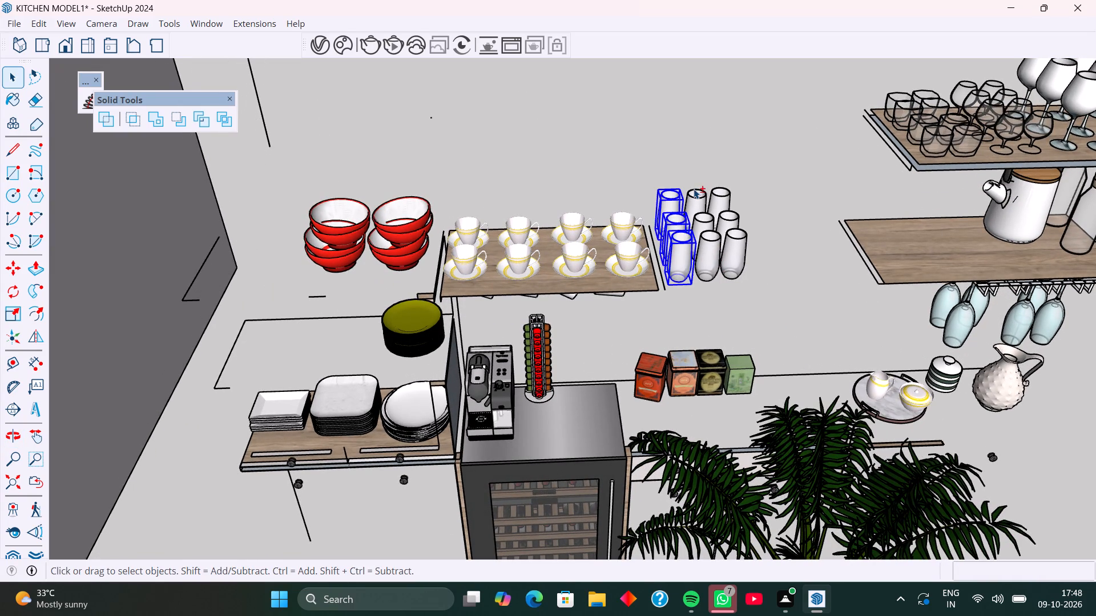
pyautogui.keyDown('shift'); pyautogui.click(694, 189); pyautogui.keyUp('shift')
pyautogui.keyDown('shift'); pyautogui.click(722, 194); pyautogui.keyUp('shift')
pyautogui.keyDown('shift'); pyautogui.click(735, 220); pyautogui.keyUp('shift')
pyautogui.keyDown('shift'); pyautogui.click(728, 239); pyautogui.keyUp('shift')
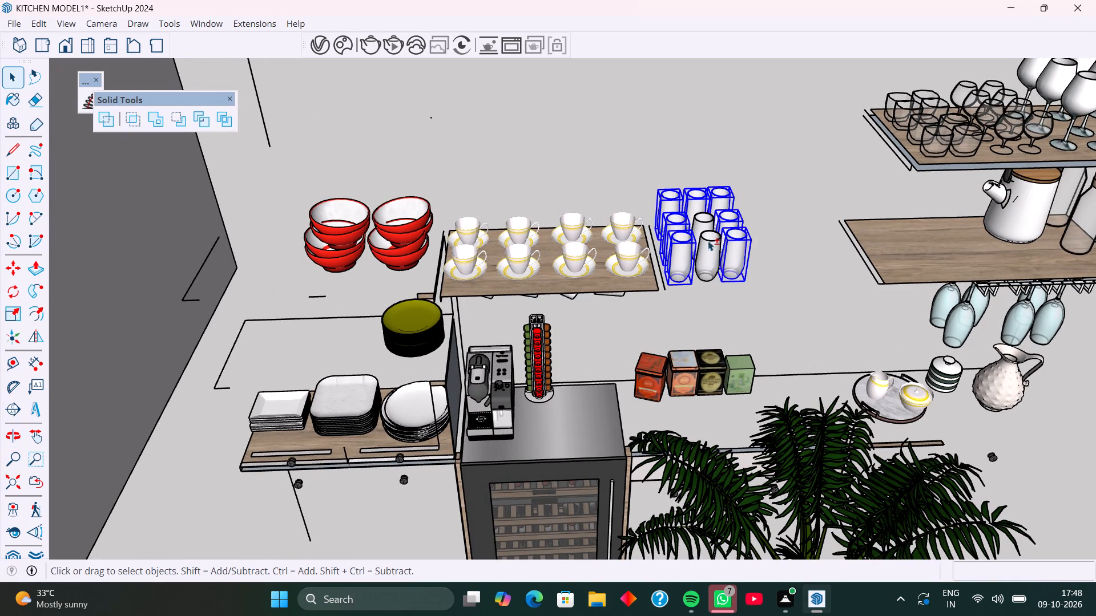
pyautogui.keyDown('shift'); pyautogui.click(708, 241); pyautogui.keyUp('shift')
pyautogui.keyDown('shift'); pyautogui.click(700, 219); pyautogui.keyUp('shift')
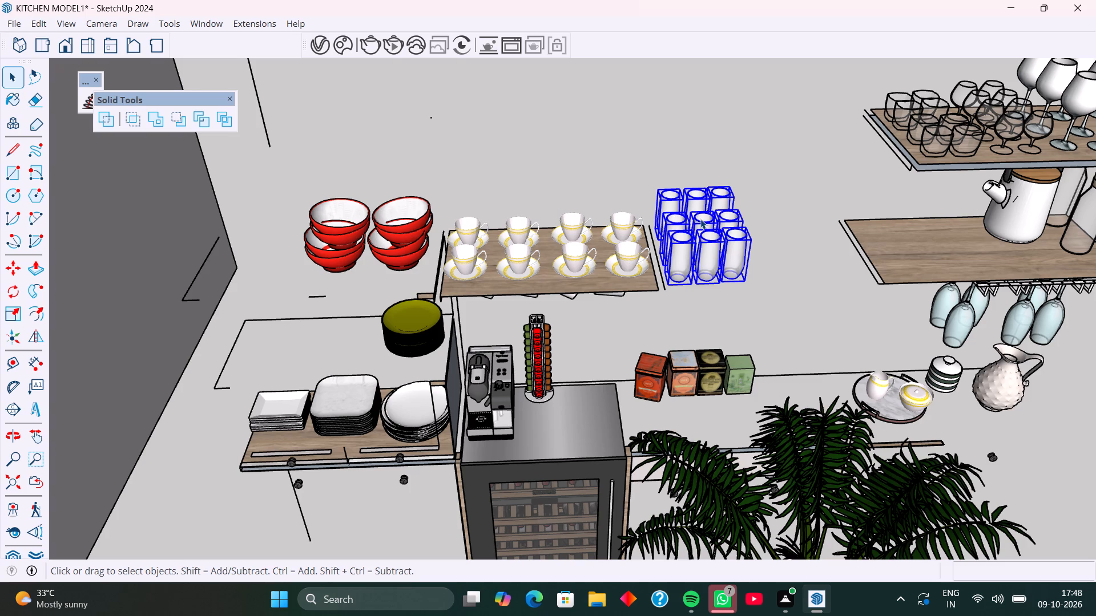
pyautogui.press('m')
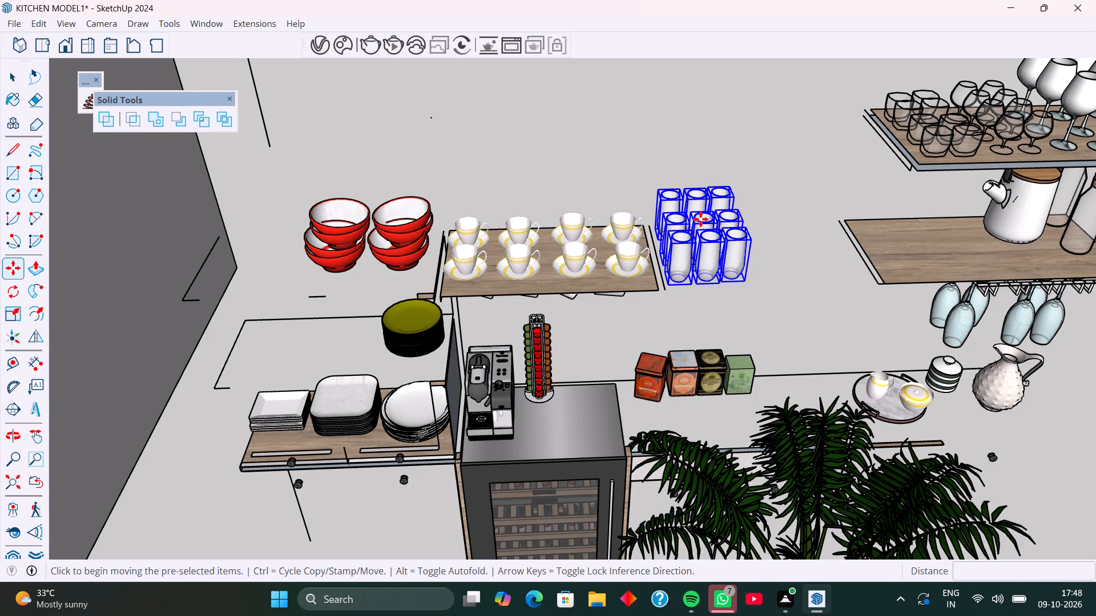
pyautogui.click(668, 283)
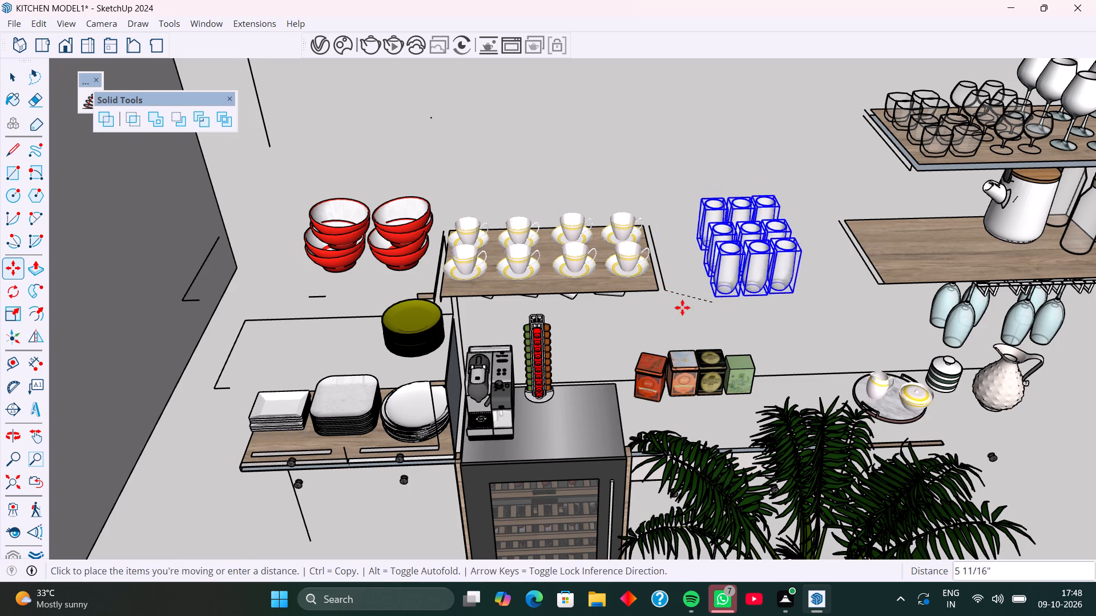
pyautogui.scroll(-15, 680, 303)
pyautogui.moveTo(236, 238); pyautogui.dragTo(326, 233, button='middle')
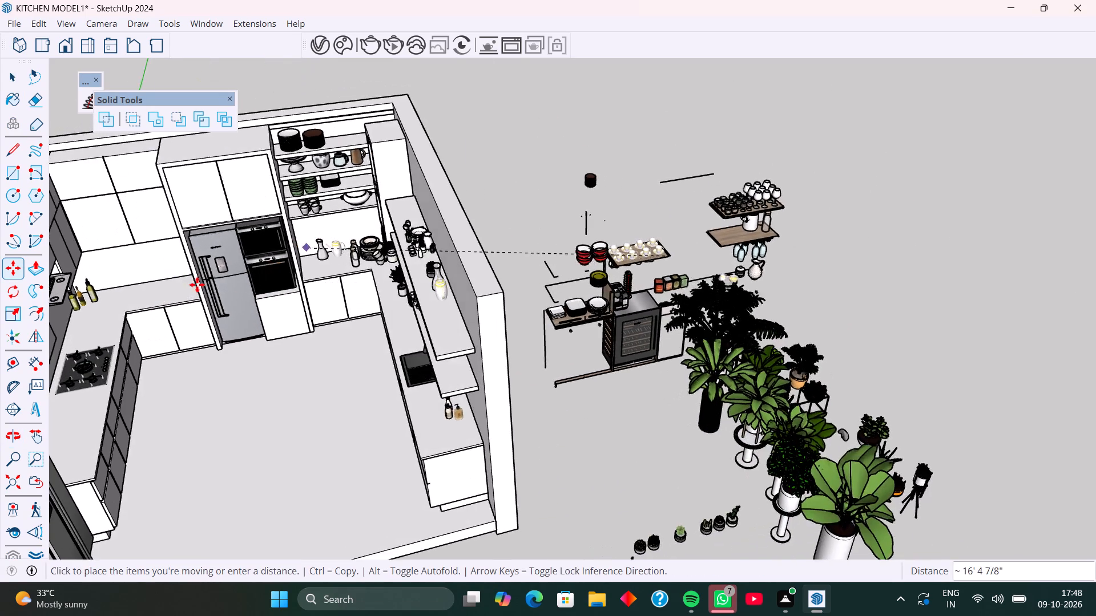
pyautogui.scroll(7, 188, 285)
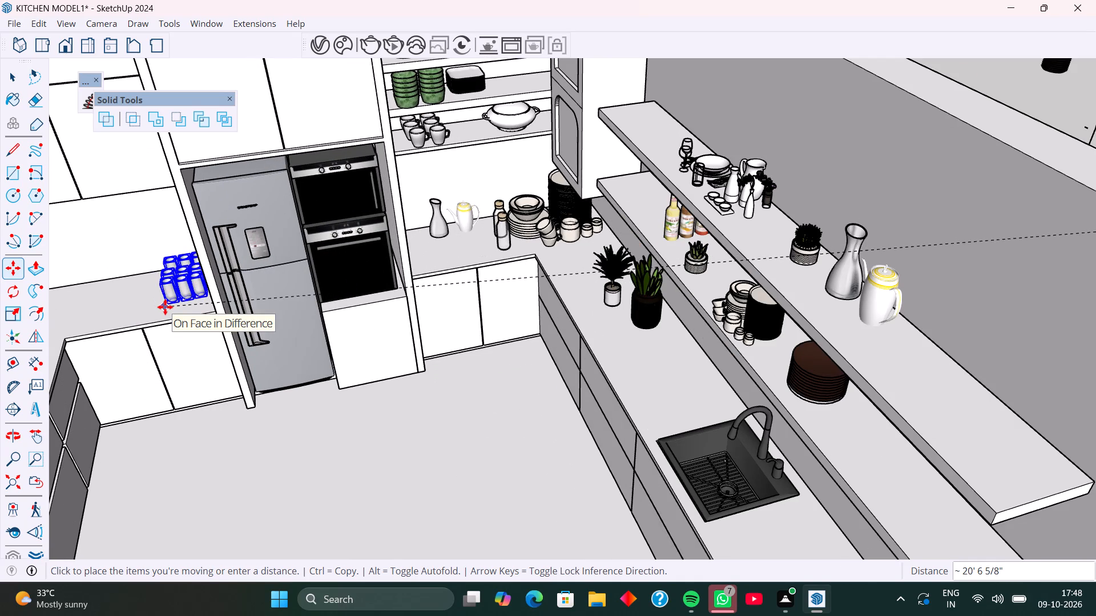
pyautogui.click(165, 307)
pyautogui.press('space')
pyautogui.scroll(-9, 191, 309)
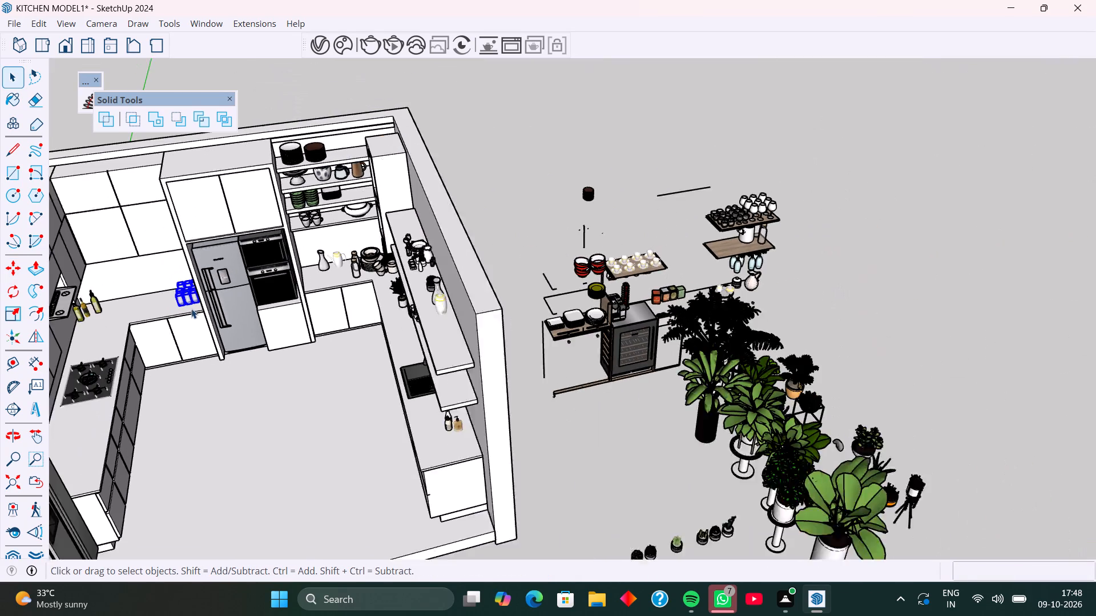
pyautogui.click(515, 235)
# Search 3D Warehouse for "bowls".
pyautogui.moveTo(485, 331); pyautogui.dragTo(487, 265, button='middle')
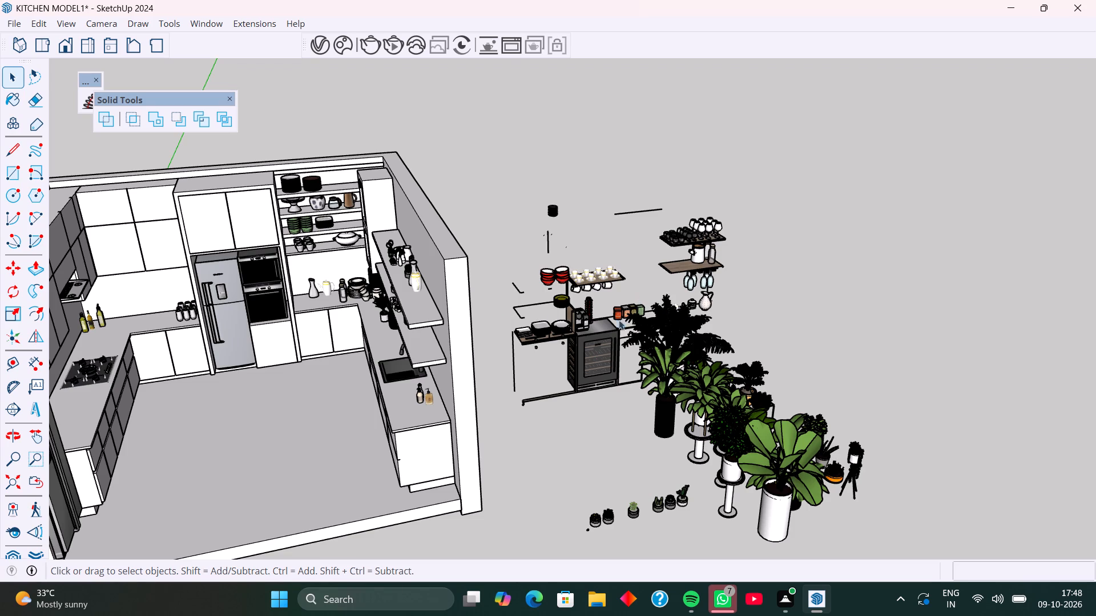
pyautogui.scroll(7, 561, 285)
pyautogui.scroll(-4, 545, 274)
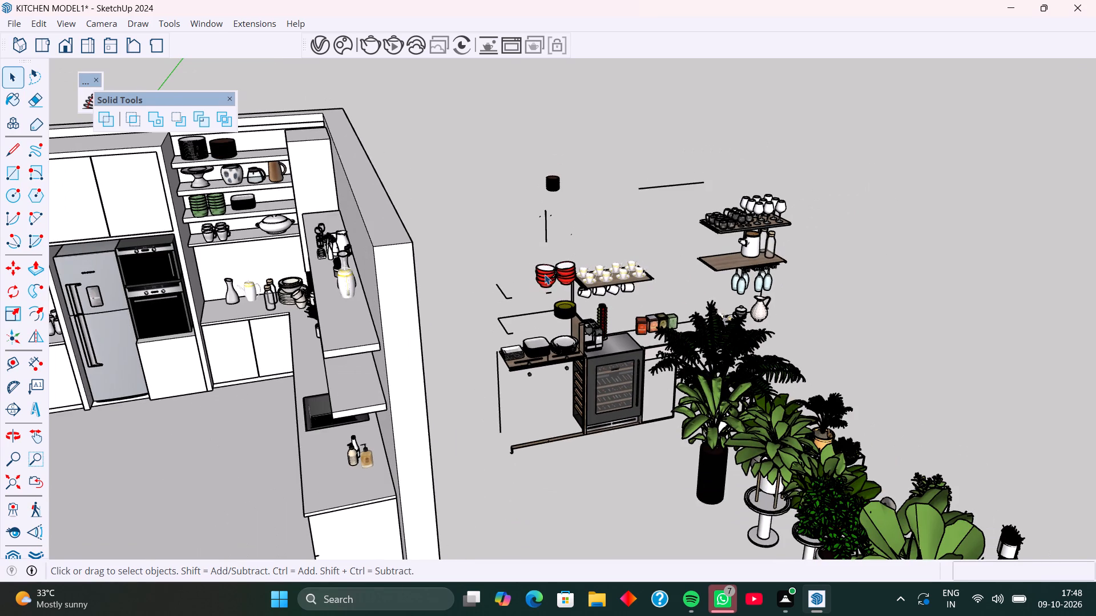
pyautogui.click(218, 22)
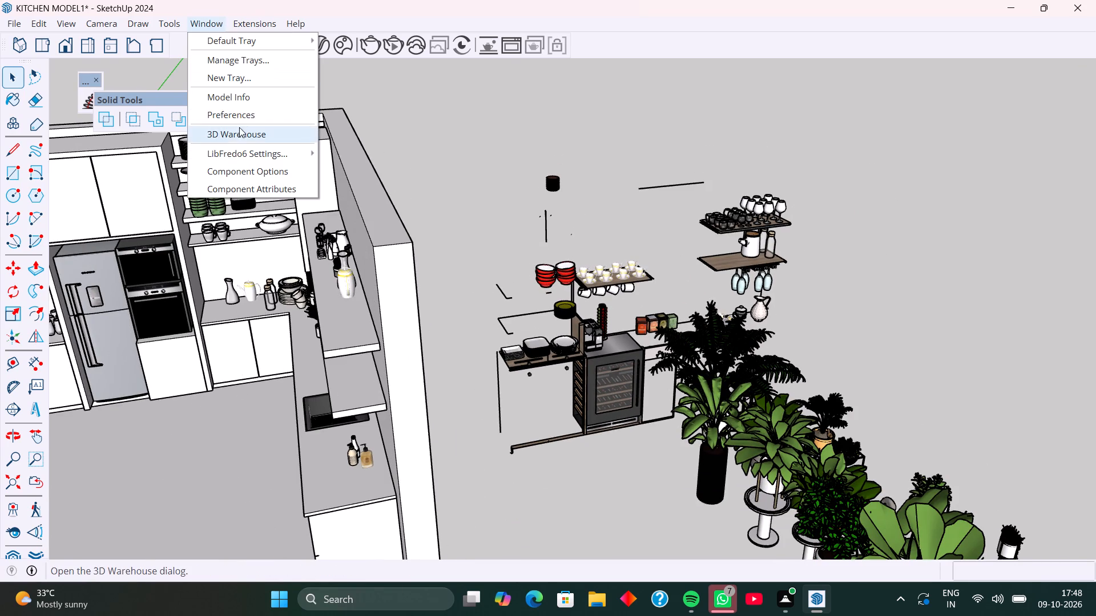
pyautogui.click(241, 132)
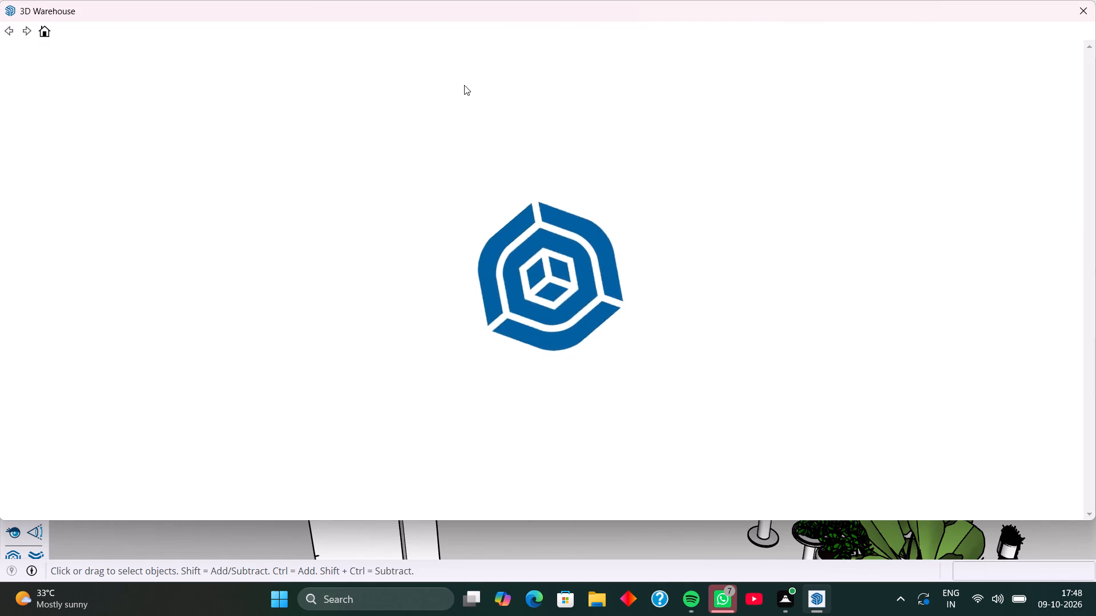
pyautogui.click(440, 61)
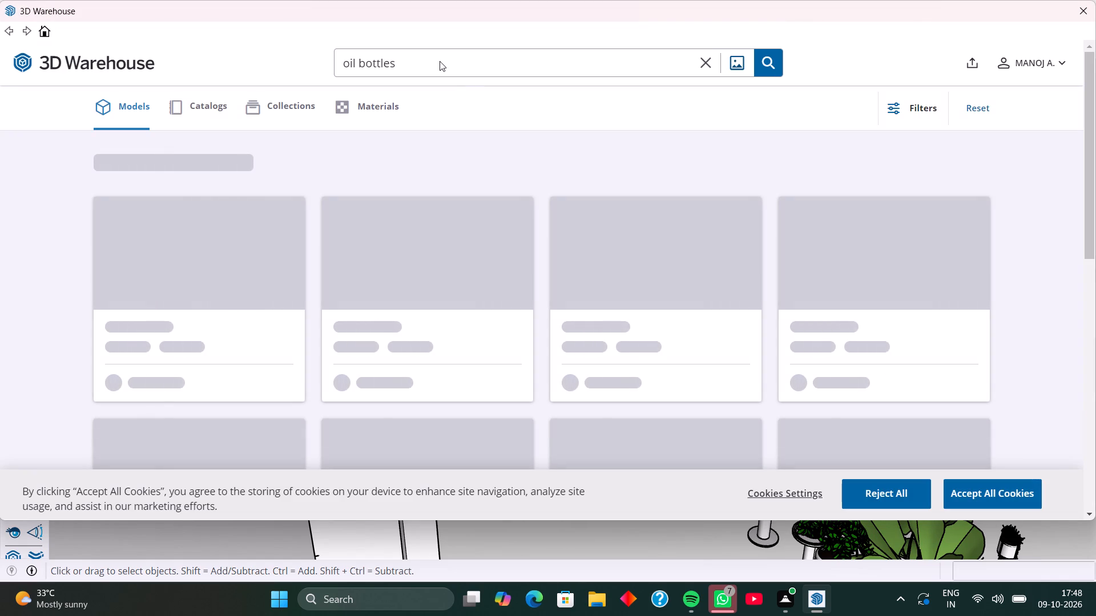
pyautogui.press('BackSpace')
pyautogui.press('BackSpace')
pyautogui.press('BackSpace')
pyautogui.press('BackSpace')
pyautogui.press('BackSpace')
pyautogui.press('BackSpace')
pyautogui.press('BackSpace')
pyautogui.press('BackSpace')
pyautogui.press('BackSpace')
pyautogui.press('BackSpace')
pyautogui.press('BackSpace')
pyautogui.press('BackSpace')
pyautogui.press('BackSpace')
pyautogui.press('BackSpace')
pyautogui.press('BackSpace')
pyautogui.press('BackSpace')
pyautogui.press('BackSpace')
pyautogui.press('BackSpace')
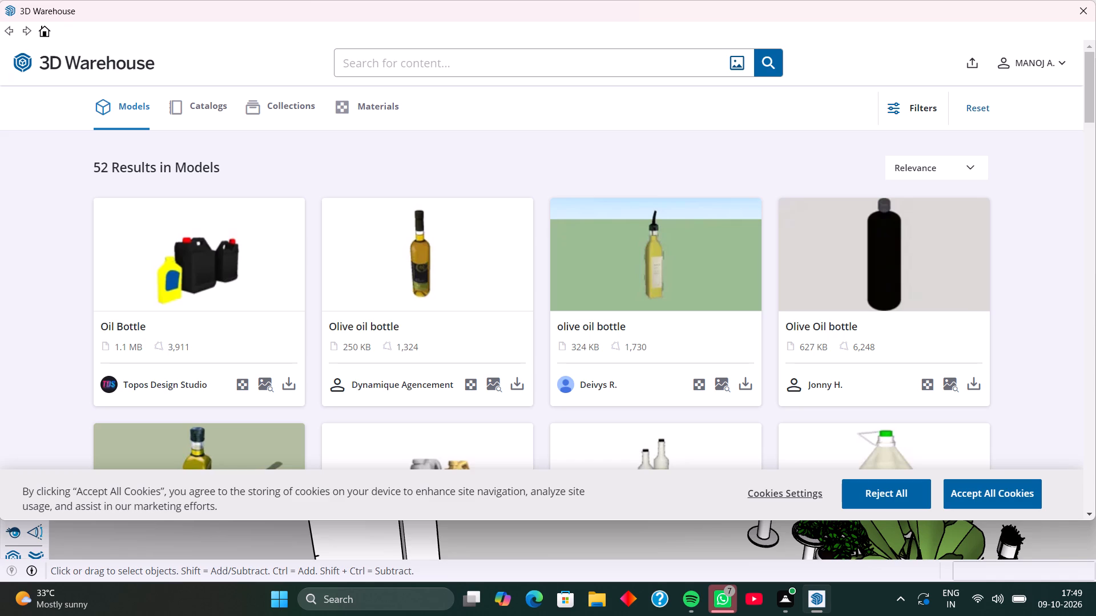
pyautogui.write('bo')
pyautogui.write('wls')
pyautogui.press('Return')
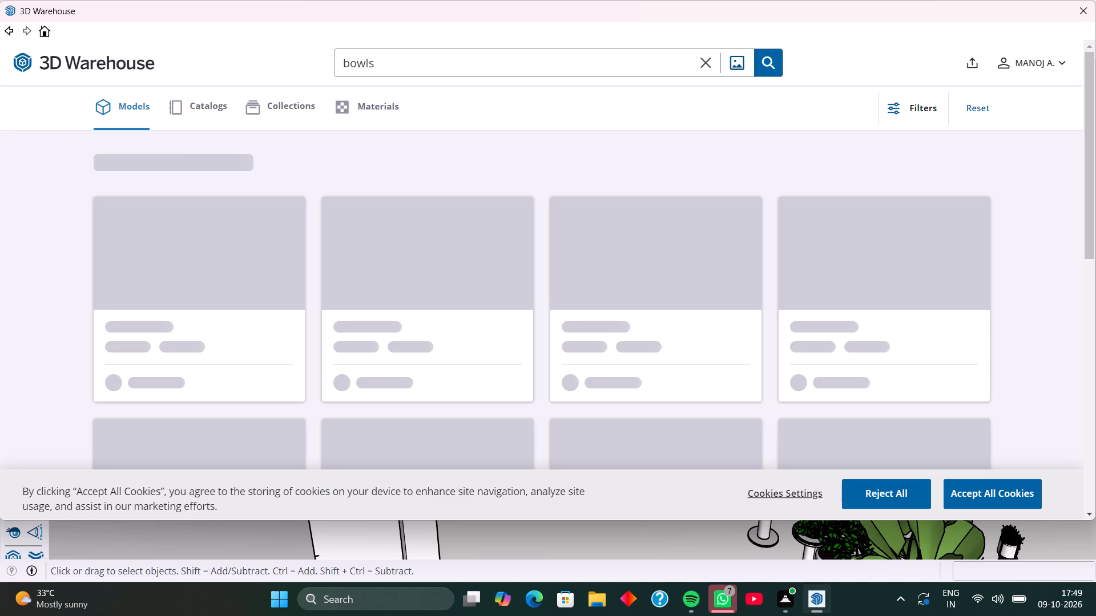
# Load the 1.8 MB "Bowls" set by Zeta into the model and place it on the countertop beside the cooktop, on the tall-fridge side.
pyautogui.scroll(-5, 545, 314)
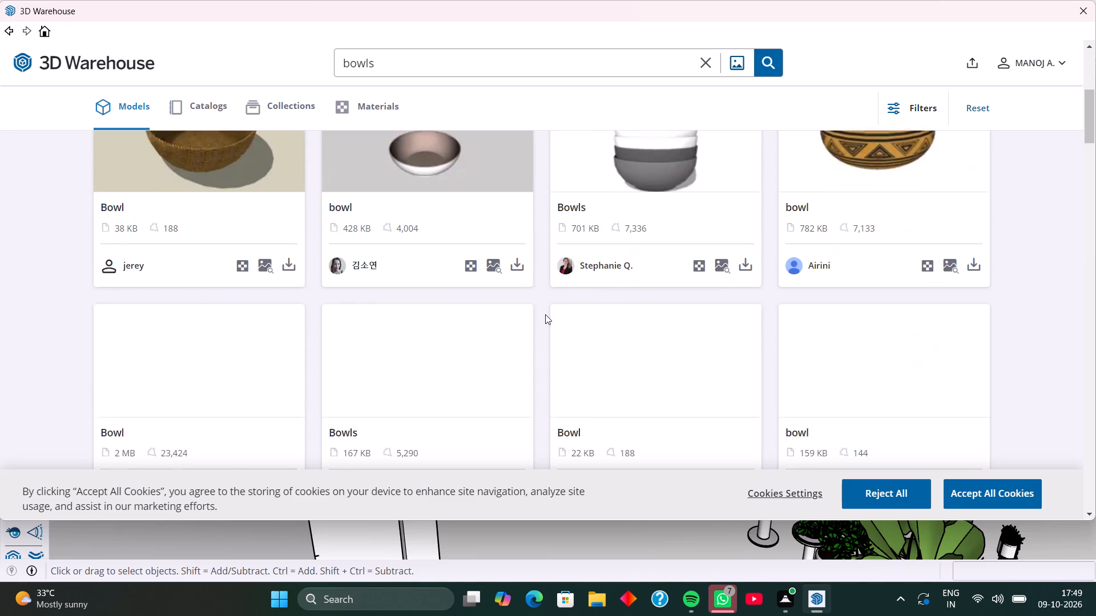
pyautogui.scroll(-4, 558, 380)
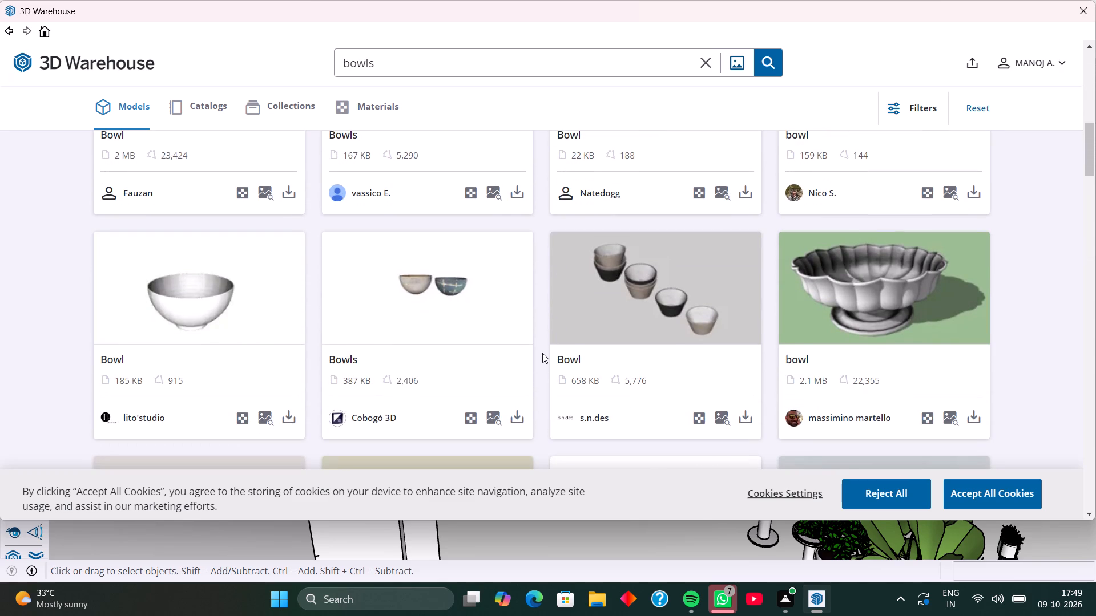
pyautogui.scroll(-6, 535, 354)
pyautogui.scroll(3, 535, 354)
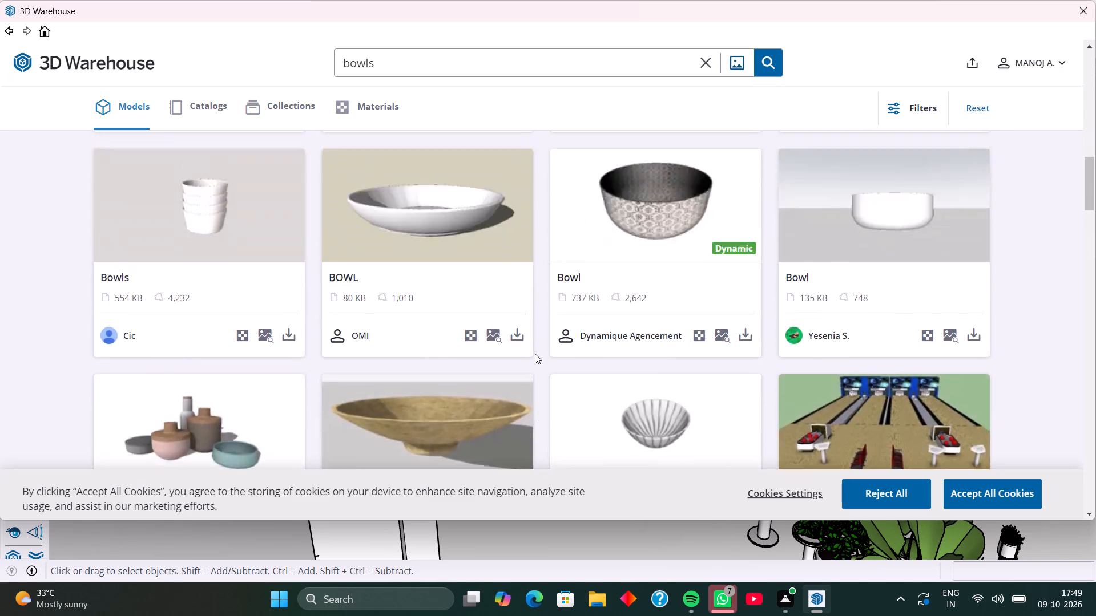
pyautogui.scroll(1, 535, 354)
pyautogui.scroll(-5, 535, 354)
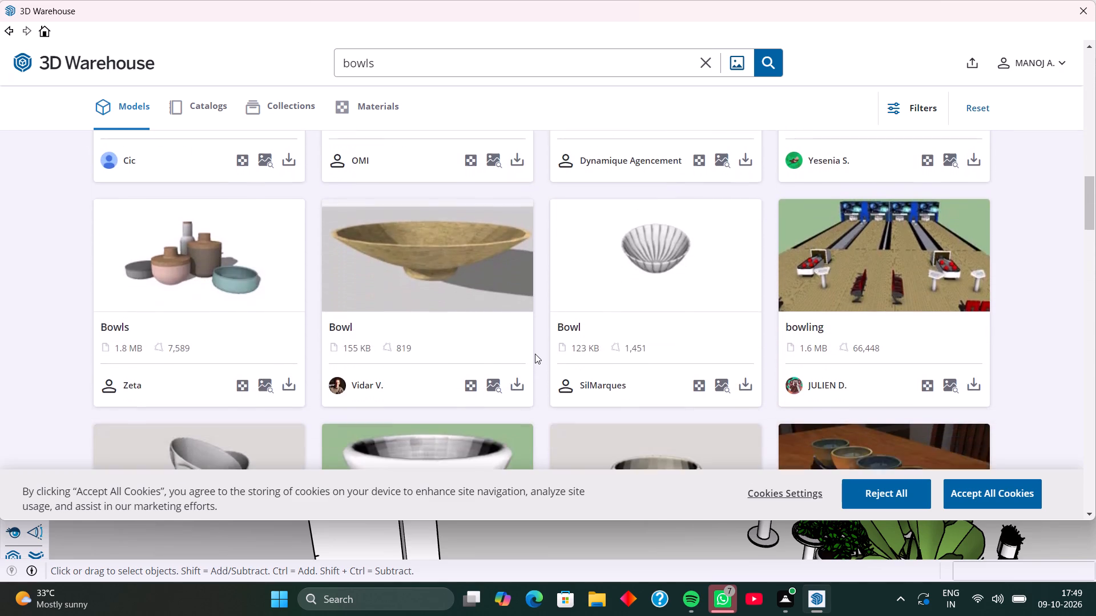
pyautogui.scroll(-2, 535, 354)
pyautogui.scroll(2, 535, 354)
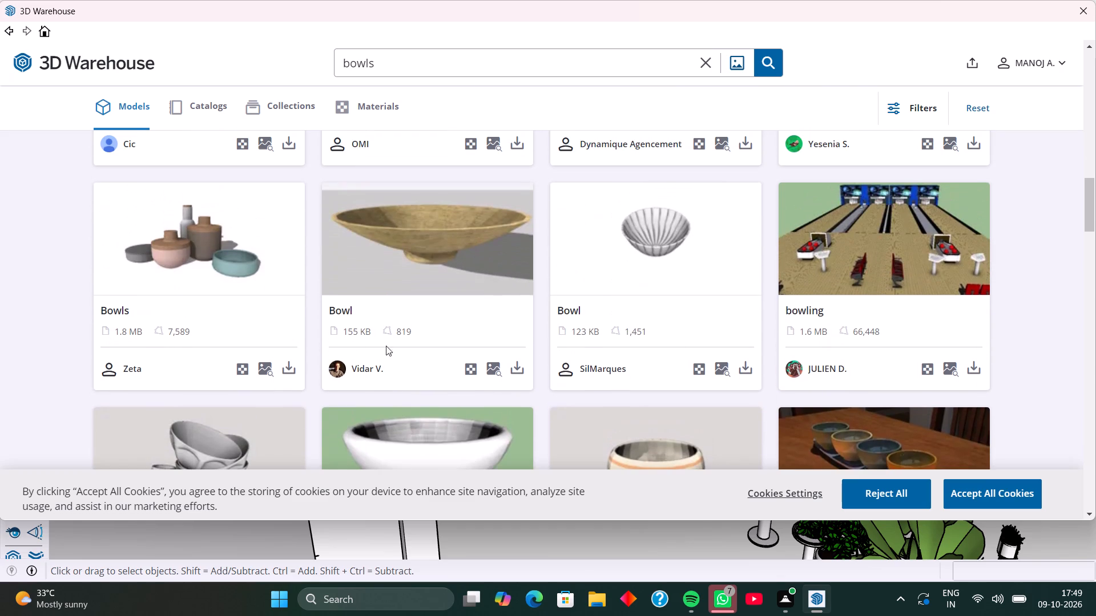
pyautogui.click(285, 366)
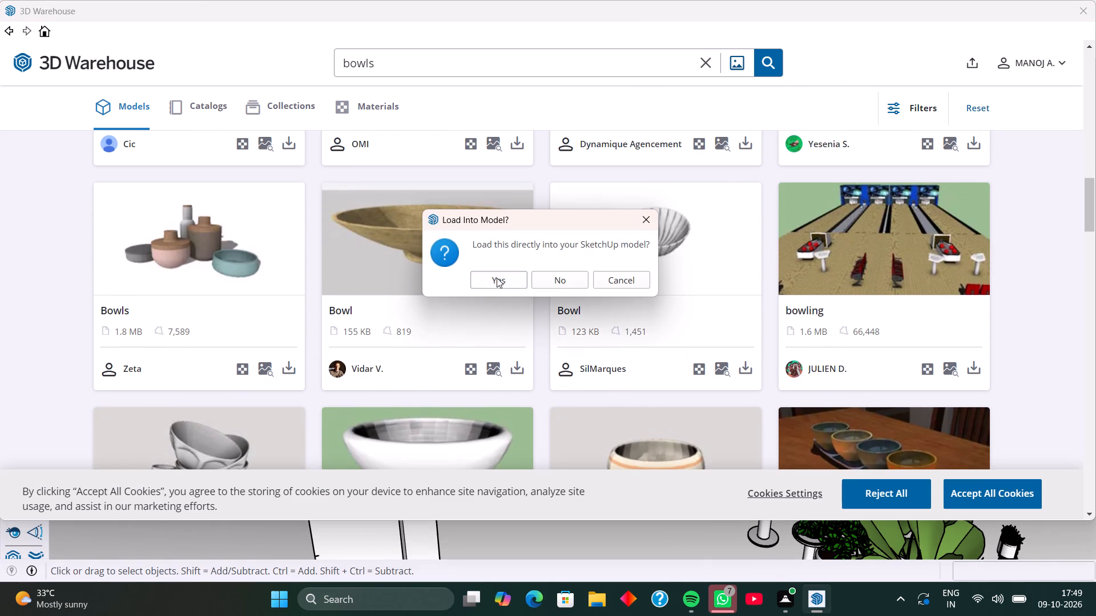
pyautogui.click(497, 278)
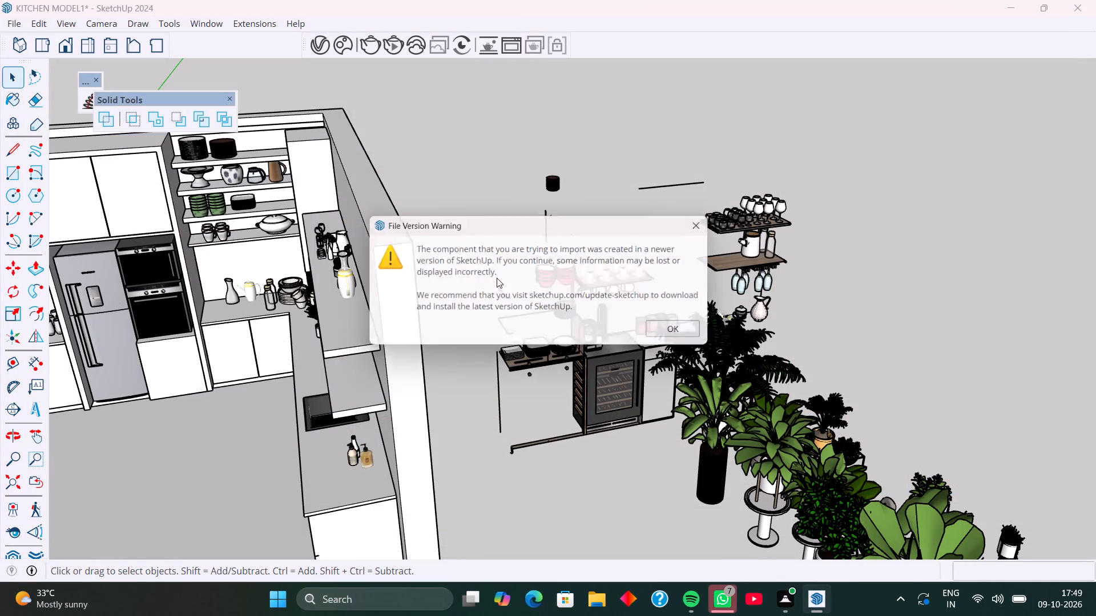
pyautogui.click(678, 327)
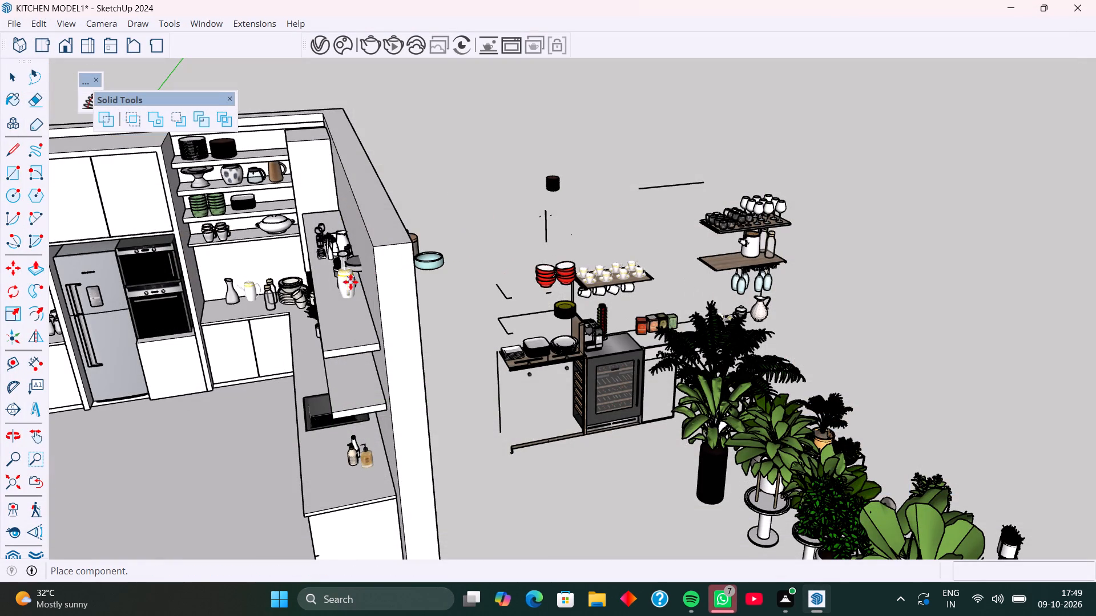
pyautogui.scroll(-8, 166, 278)
pyautogui.keyDown('shift'); pyautogui.moveTo(143, 280); pyautogui.dragTo(172, 278, button='middle'); pyautogui.keyUp('shift')
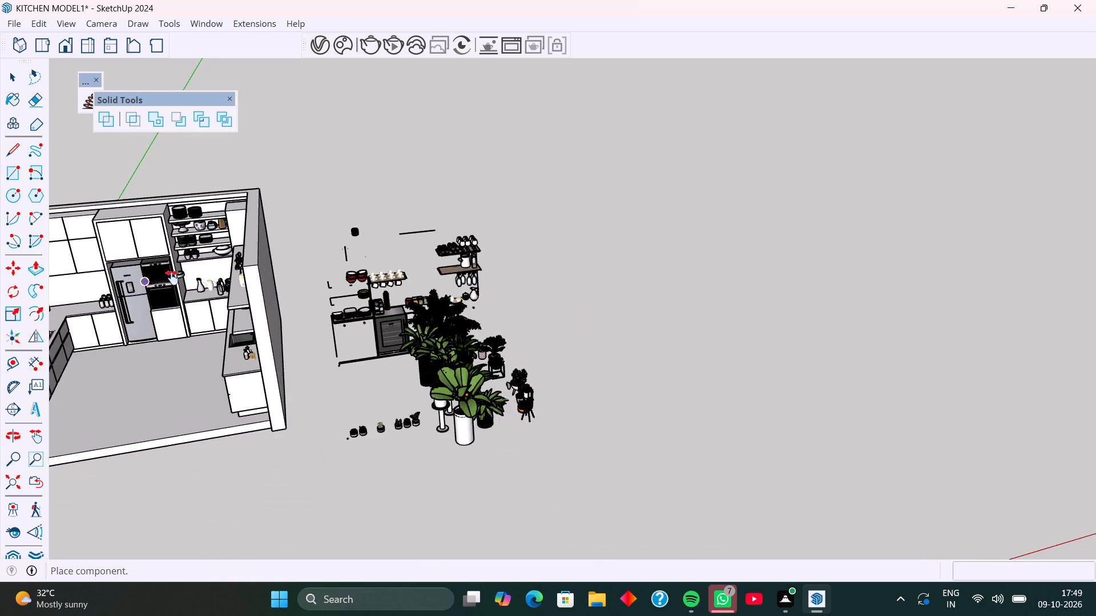
pyautogui.keyDown('shift'); pyautogui.moveTo(172, 278); pyautogui.dragTo(394, 273, button='middle'); pyautogui.keyUp('shift')
pyautogui.scroll(4, 312, 318)
pyautogui.moveTo(308, 308); pyautogui.dragTo(233, 321, button='middle')
pyautogui.scroll(5, 297, 285)
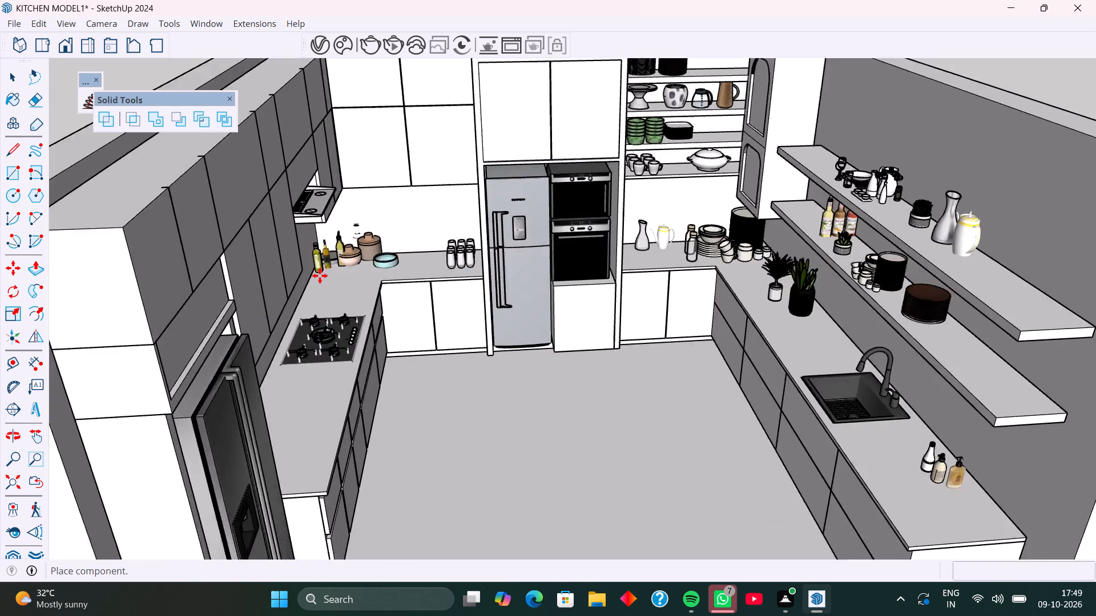
pyautogui.scroll(3, 320, 275)
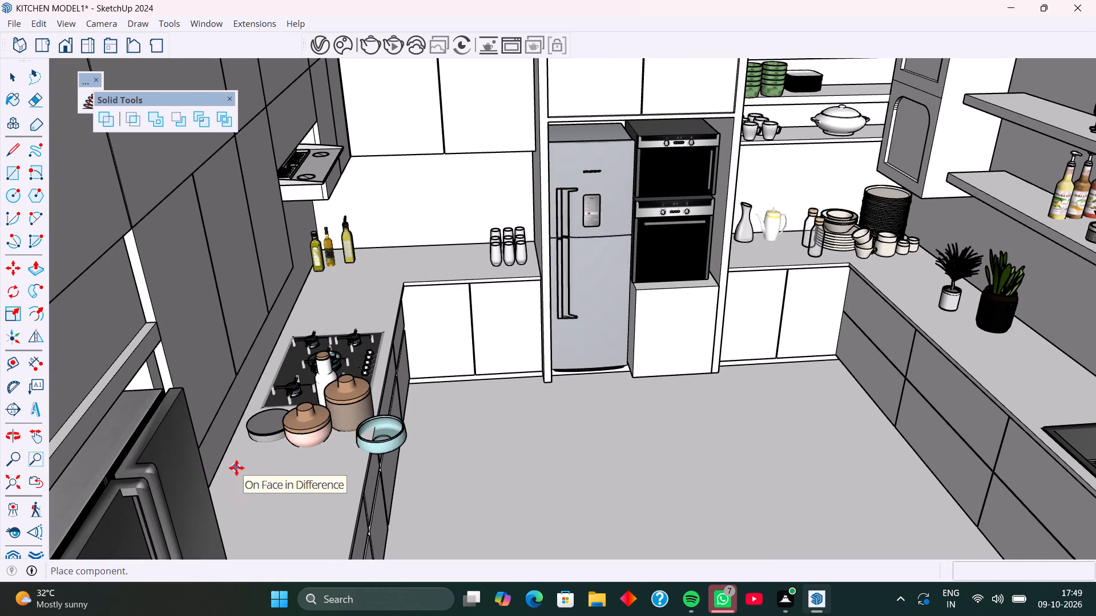
pyautogui.click(236, 468)
# Rotate the placed pots and bowls set 90 degrees about the vertical axis so it runs along the cooktop counter.
pyautogui.moveTo(346, 473); pyautogui.dragTo(196, 475, button='middle')
pyautogui.scroll(1, 333, 475)
pyautogui.moveTo(259, 456); pyautogui.dragTo(191, 469, button='middle')
pyautogui.moveTo(331, 438); pyautogui.dragTo(272, 449, button='middle')
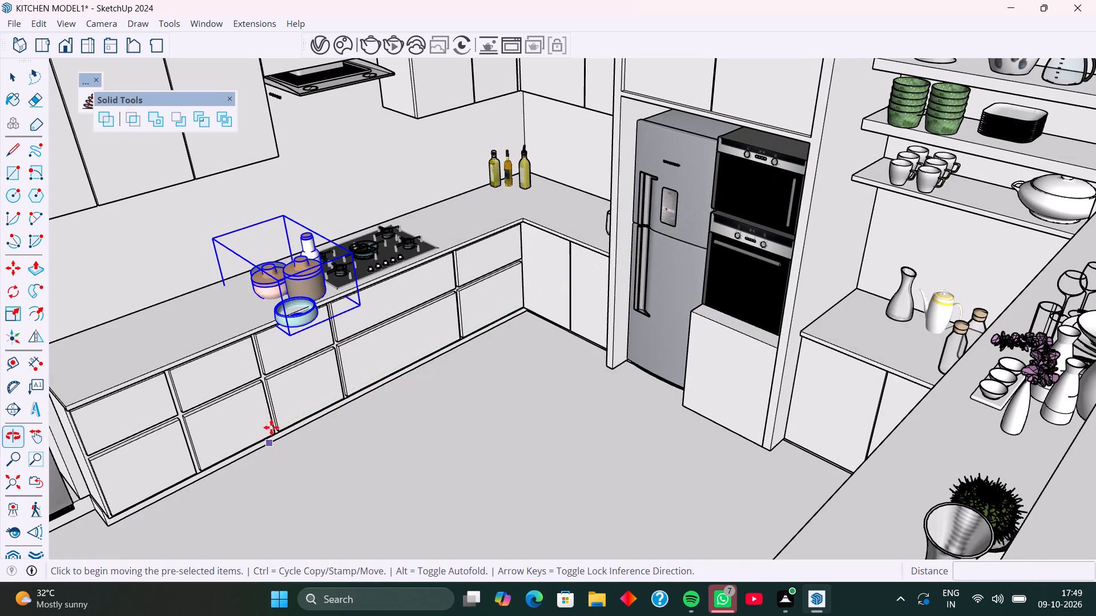
pyautogui.click(13, 291)
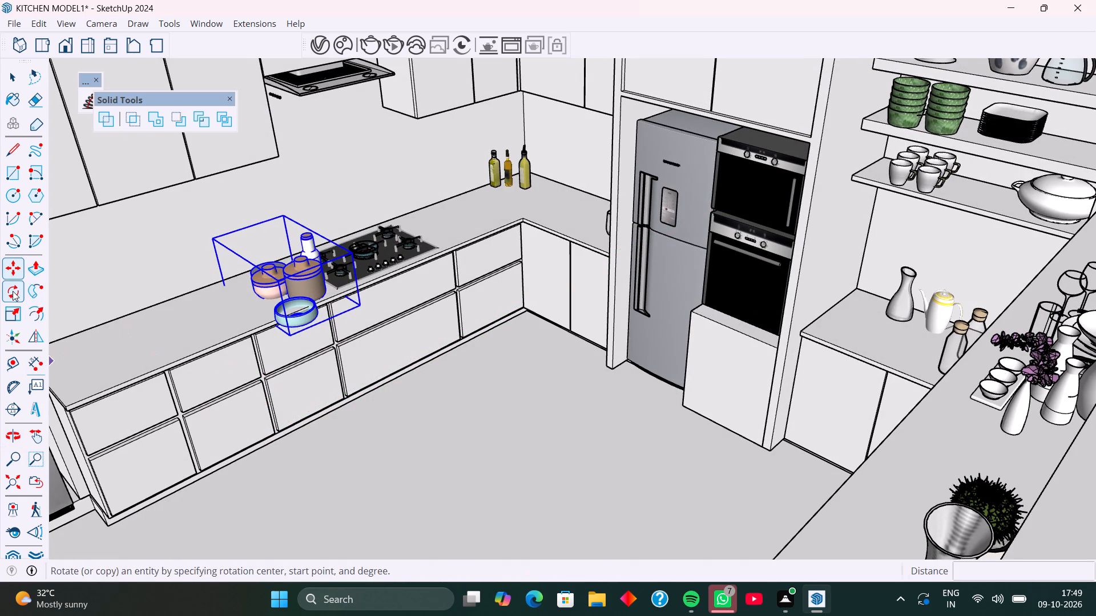
pyautogui.press('Up')
pyautogui.click(289, 339)
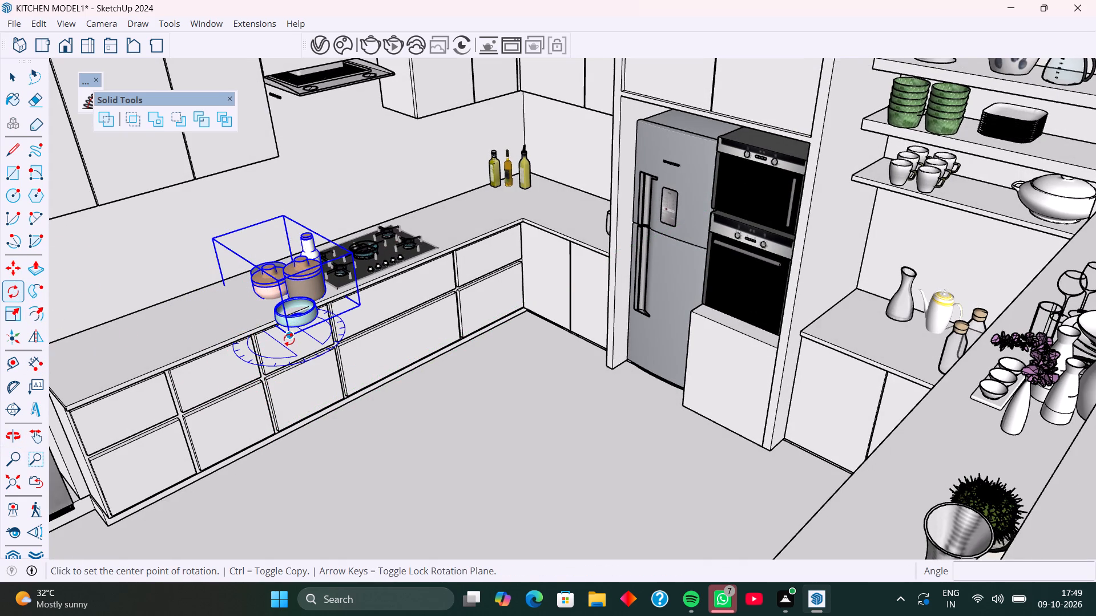
pyautogui.click(385, 299)
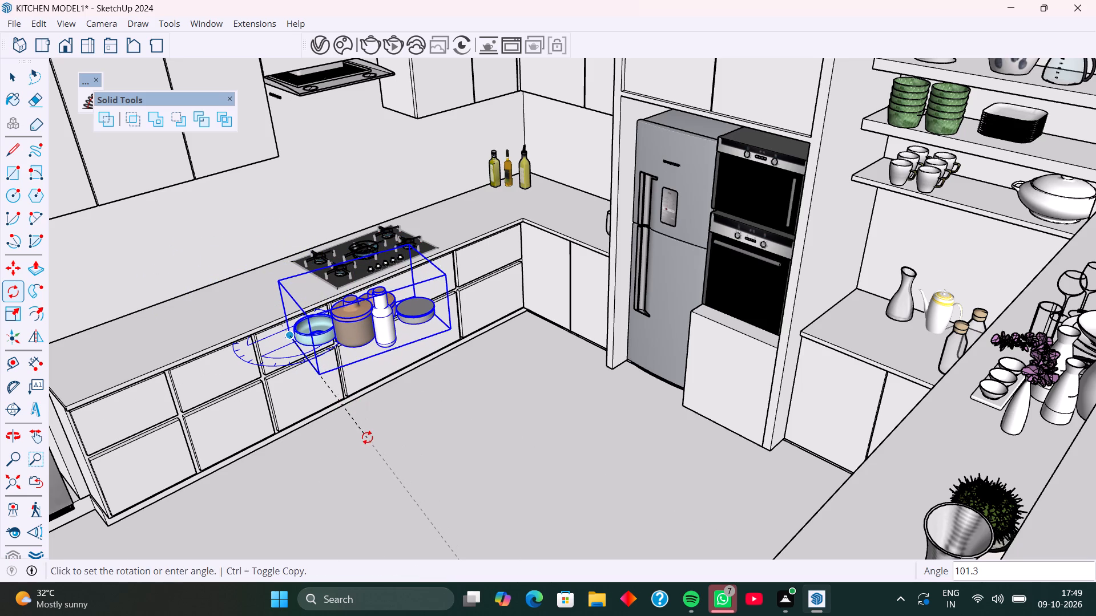
pyautogui.write('90')
pyautogui.press('Return')
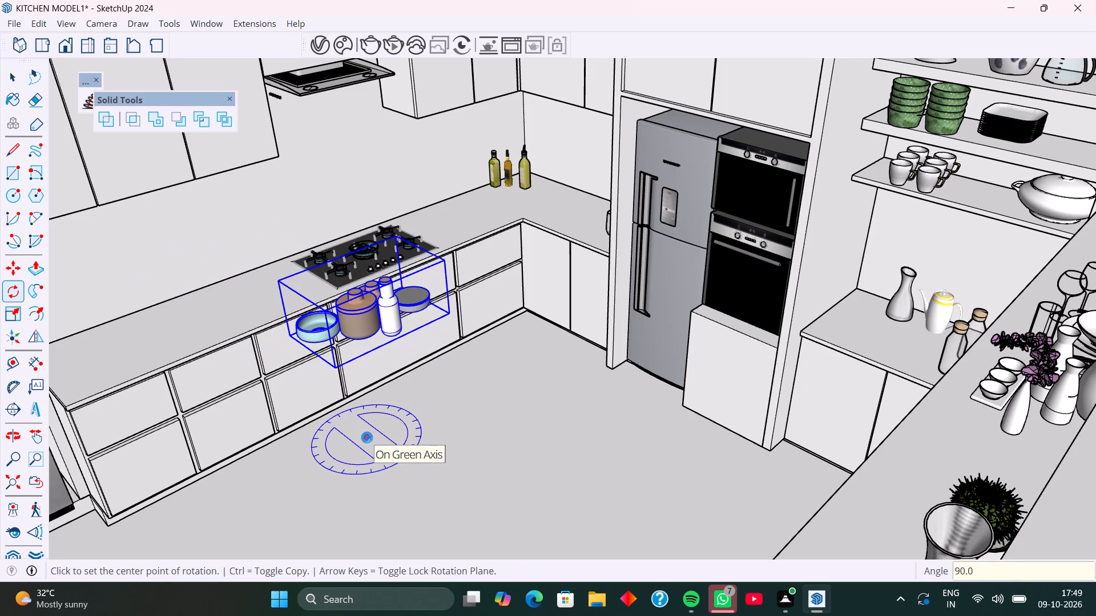
# Move the rotated set about 3' 6" onto the countertop between the cooktop and the tall black fridge.
pyautogui.press('m')
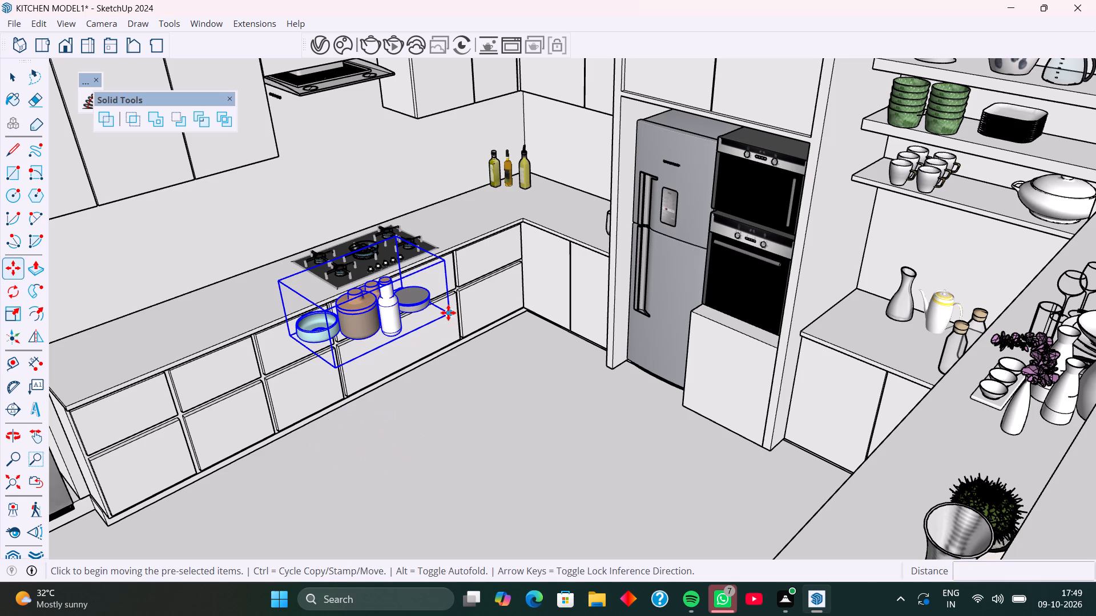
pyautogui.click(448, 310)
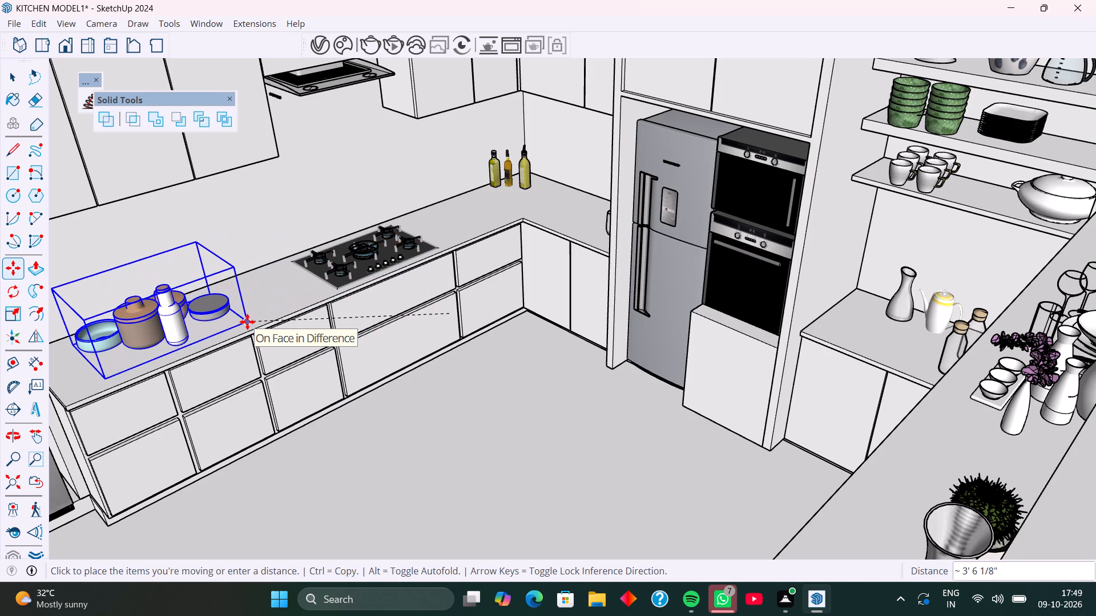
pyautogui.click(247, 322)
pyautogui.press('space')
# Delete all the leftover plants, shelves, crockery and stray lines standing outside the kitchen room.
pyautogui.scroll(-5, 299, 329)
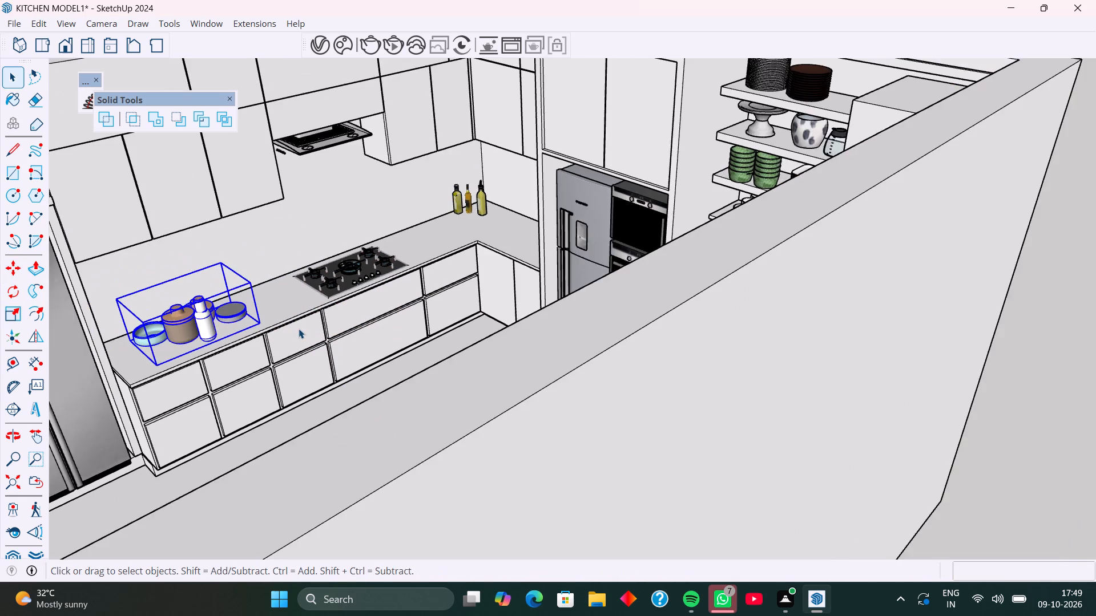
pyautogui.moveTo(299, 329); pyautogui.dragTo(299, 311, button='middle')
pyautogui.scroll(-4, 280, 314)
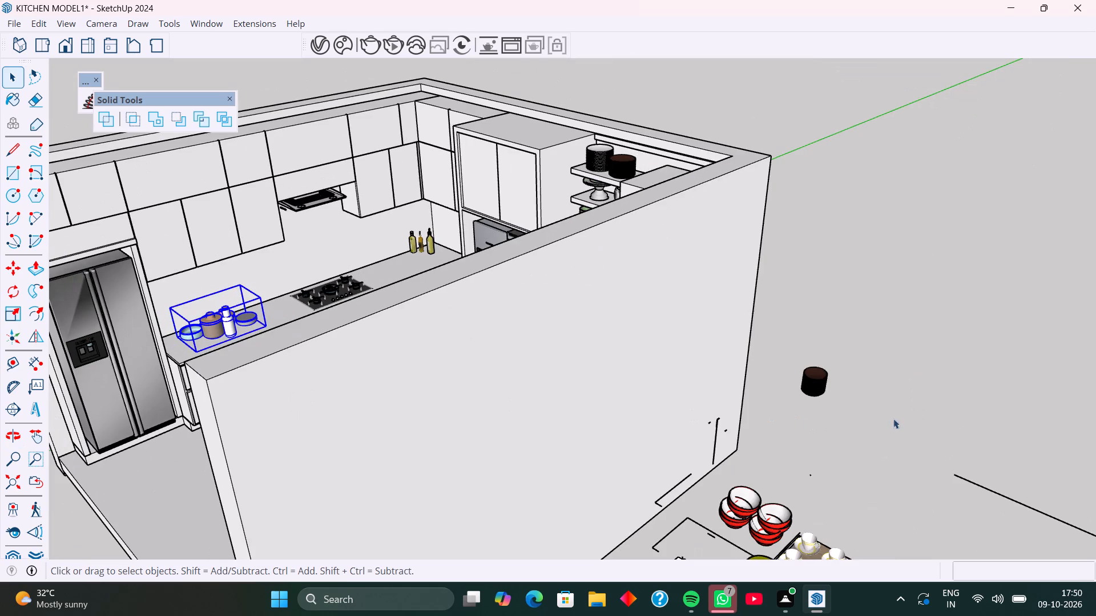
pyautogui.click(916, 377)
pyautogui.moveTo(439, 331); pyautogui.dragTo(422, 349, button='middle')
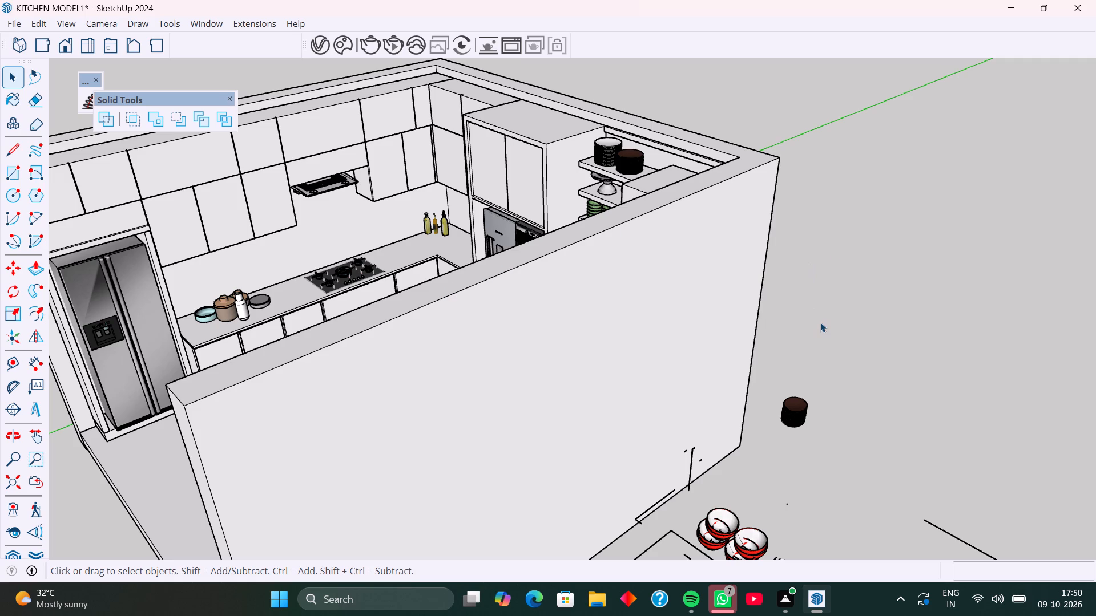
pyautogui.scroll(-1, 805, 245)
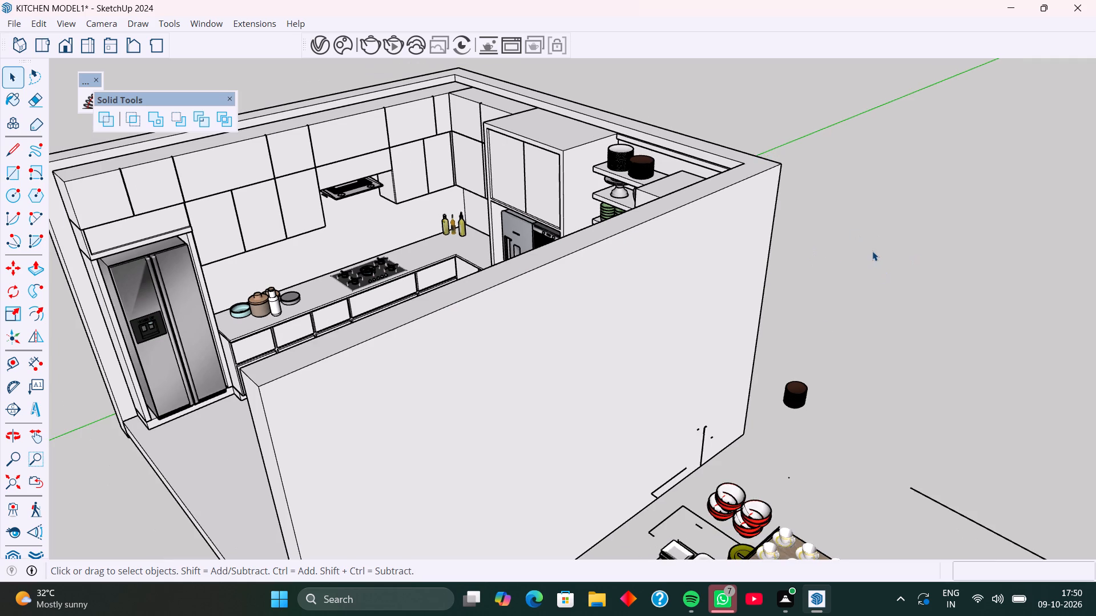
pyautogui.scroll(-9, 872, 251)
pyautogui.moveTo(885, 403); pyautogui.dragTo(960, 402, button='middle')
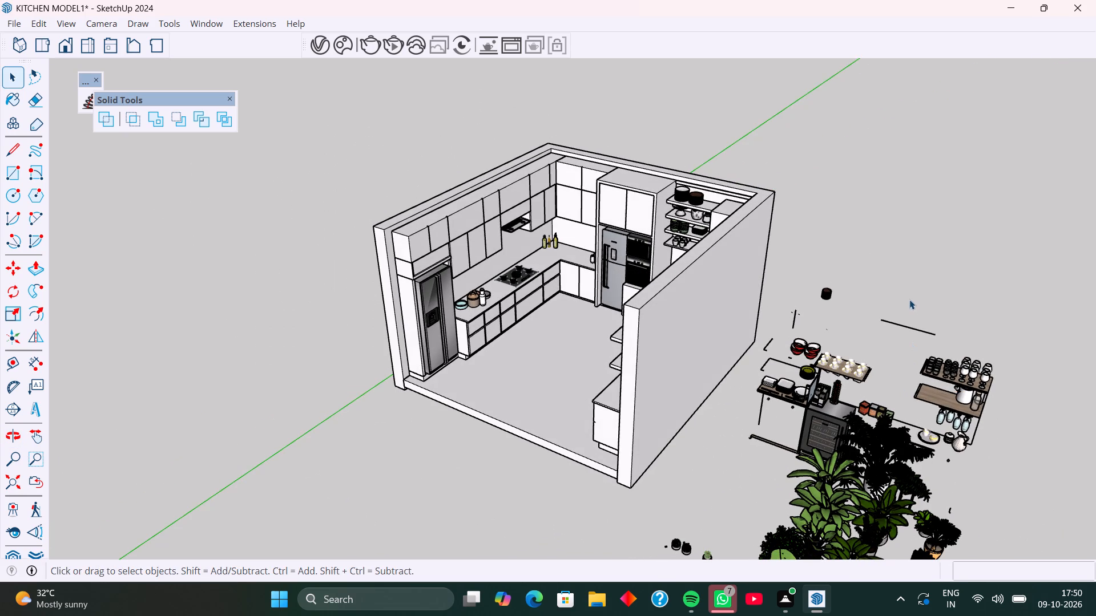
pyautogui.keyDown('shift'); pyautogui.moveTo(875, 228); pyautogui.dragTo(594, 142, button='middle'); pyautogui.keyUp('shift')
pyautogui.keyDown('shift'); pyautogui.moveTo(809, 362); pyautogui.dragTo(600, 290, button='middle'); pyautogui.keyUp('shift')
pyautogui.moveTo(628, 425); pyautogui.dragTo(706, 413, button='middle')
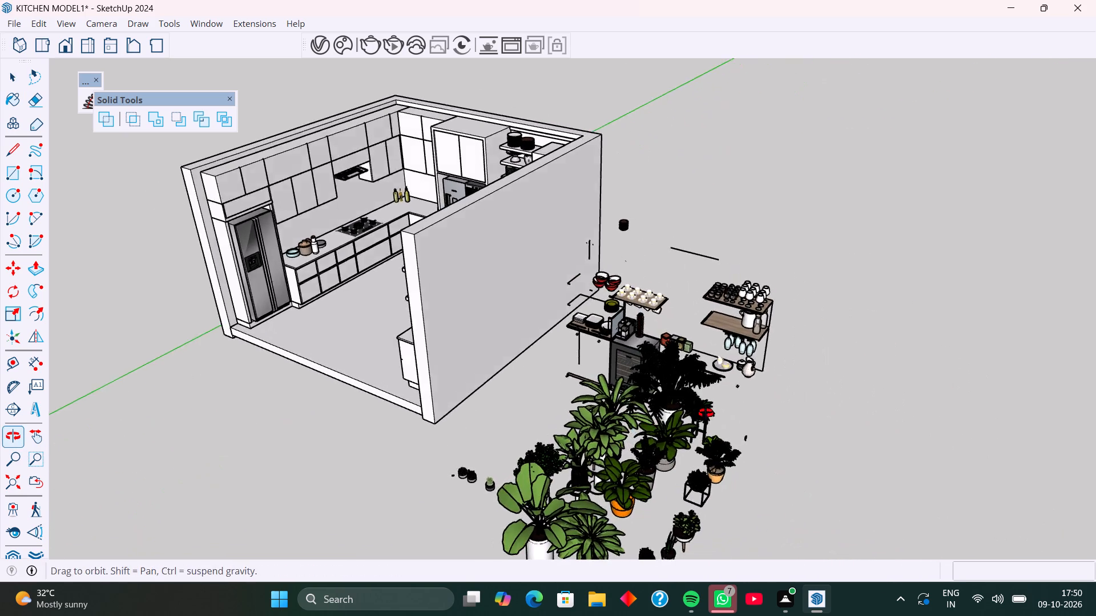
pyautogui.moveTo(706, 413); pyautogui.dragTo(787, 400, button='middle')
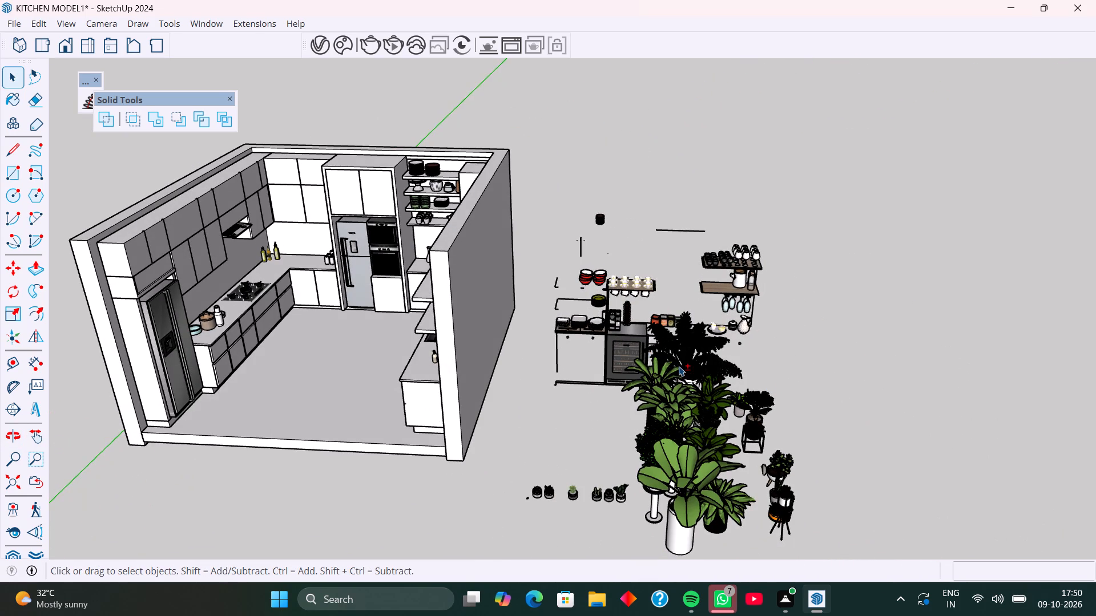
pyautogui.keyDown('shift'); pyautogui.moveTo(679, 366); pyautogui.dragTo(671, 319, button='middle'); pyautogui.keyUp('shift')
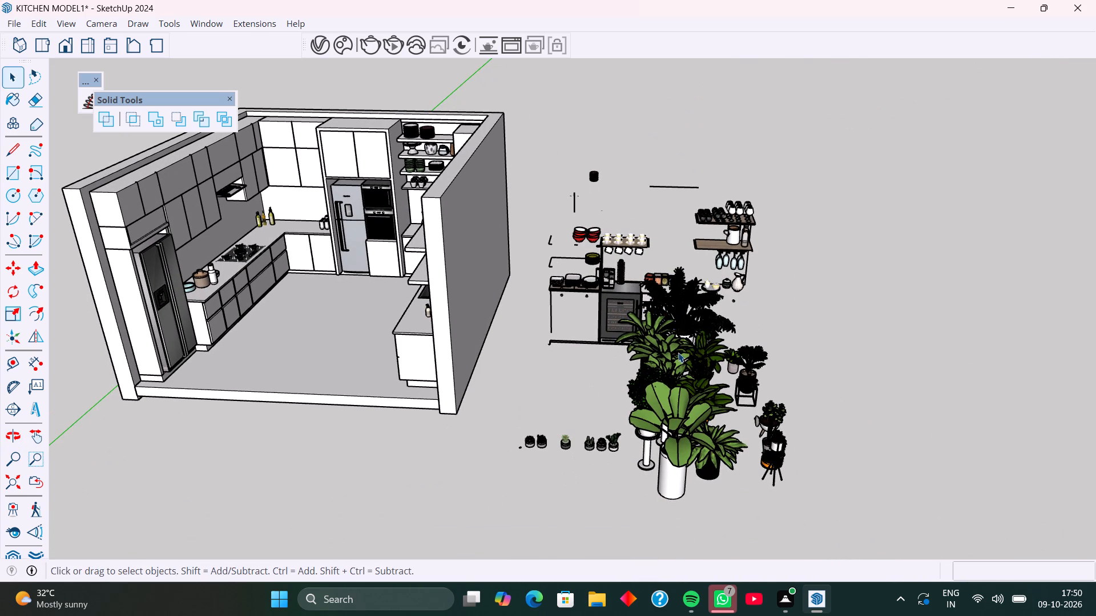
pyautogui.middleClick(678, 352)
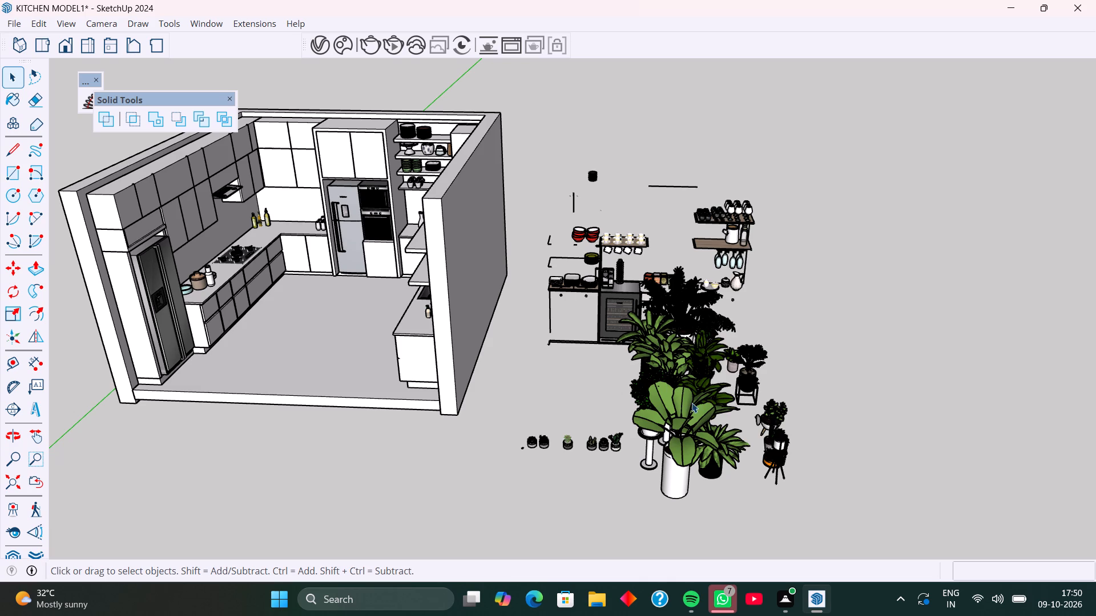
pyautogui.scroll(7, 723, 370)
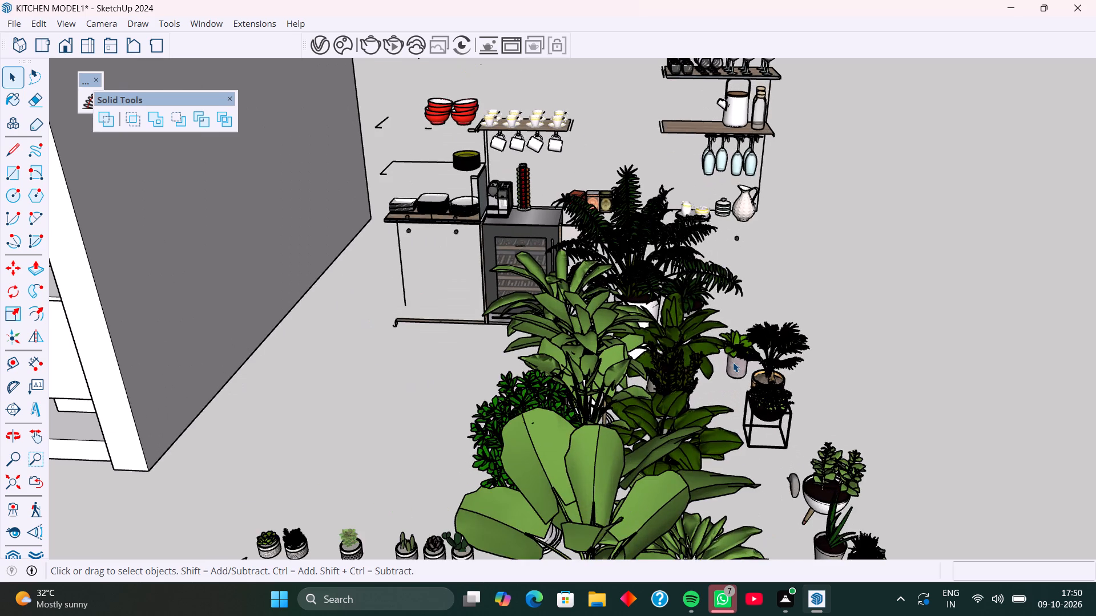
pyautogui.scroll(-7, 733, 362)
pyautogui.moveTo(732, 394); pyautogui.dragTo(746, 392, button='middle')
pyautogui.moveTo(515, 124); pyautogui.dragTo(581, 245)
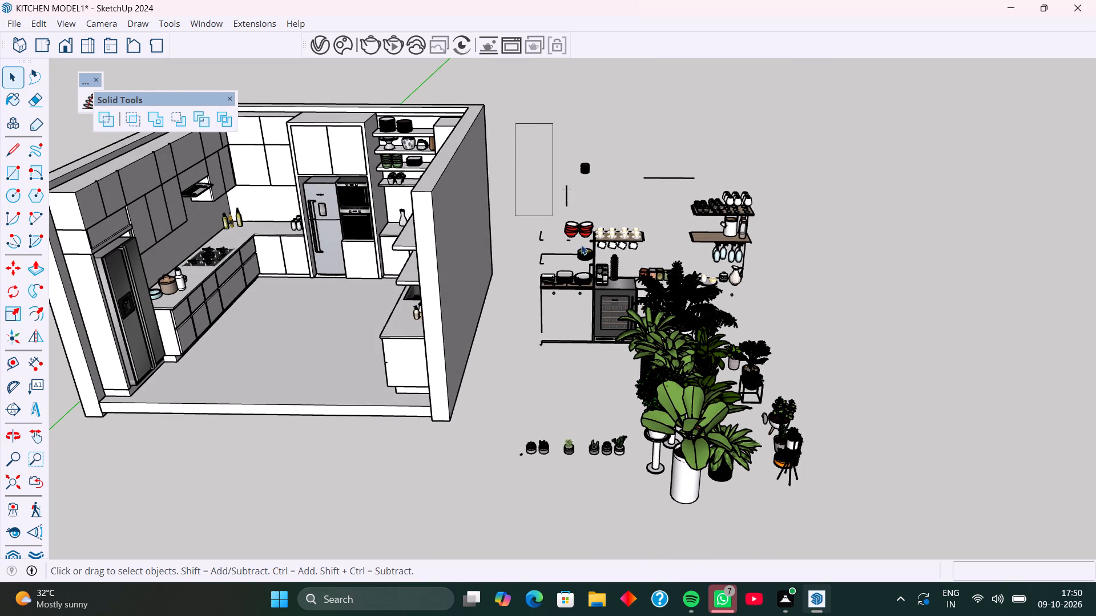
pyautogui.moveTo(581, 245); pyautogui.dragTo(833, 528)
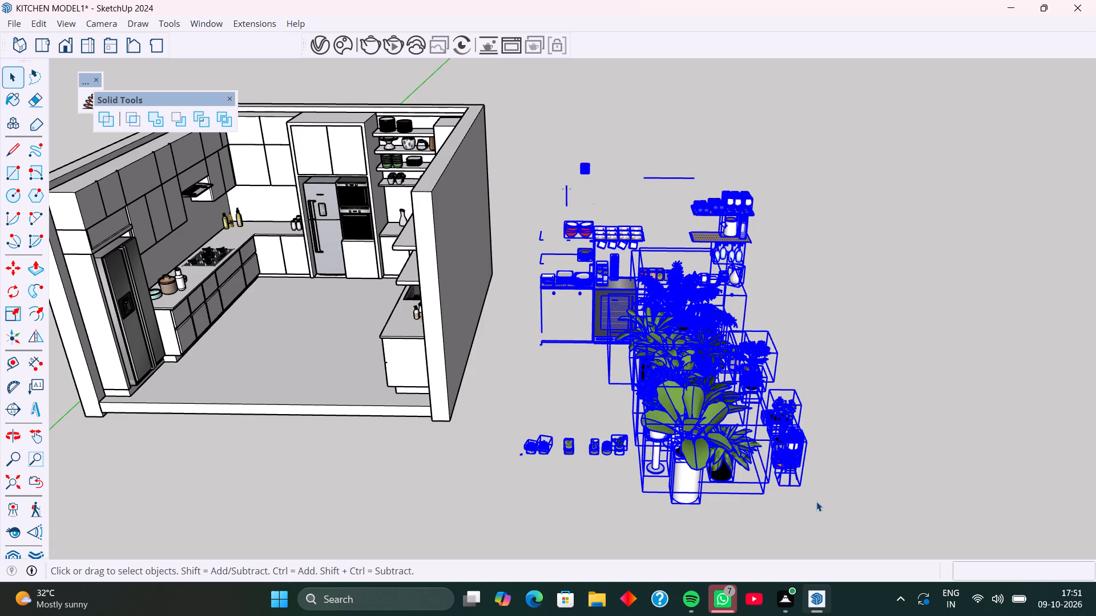
pyautogui.press('Delete')
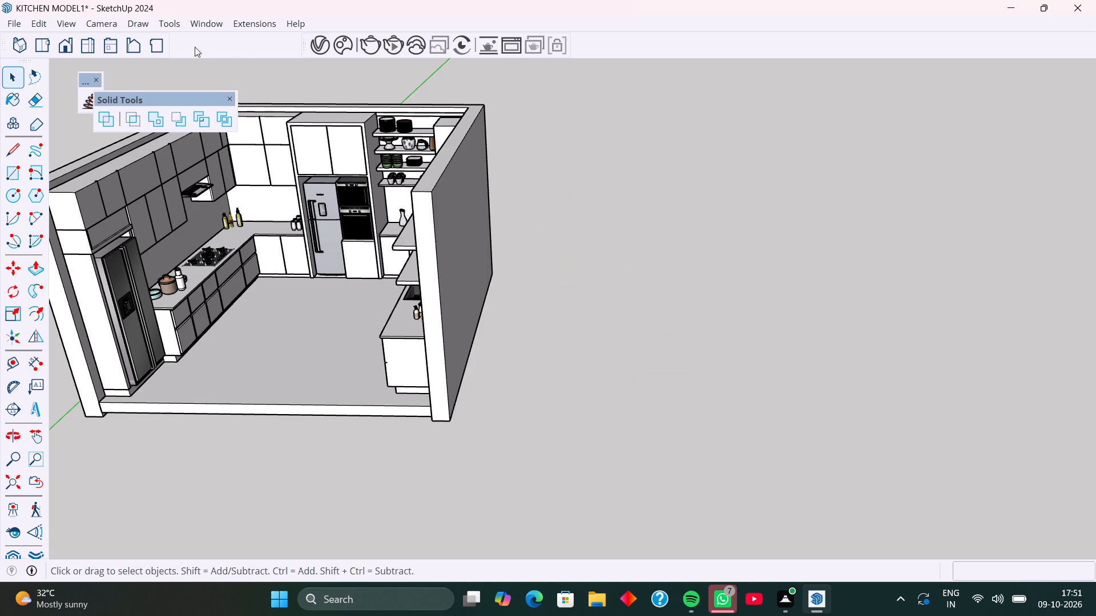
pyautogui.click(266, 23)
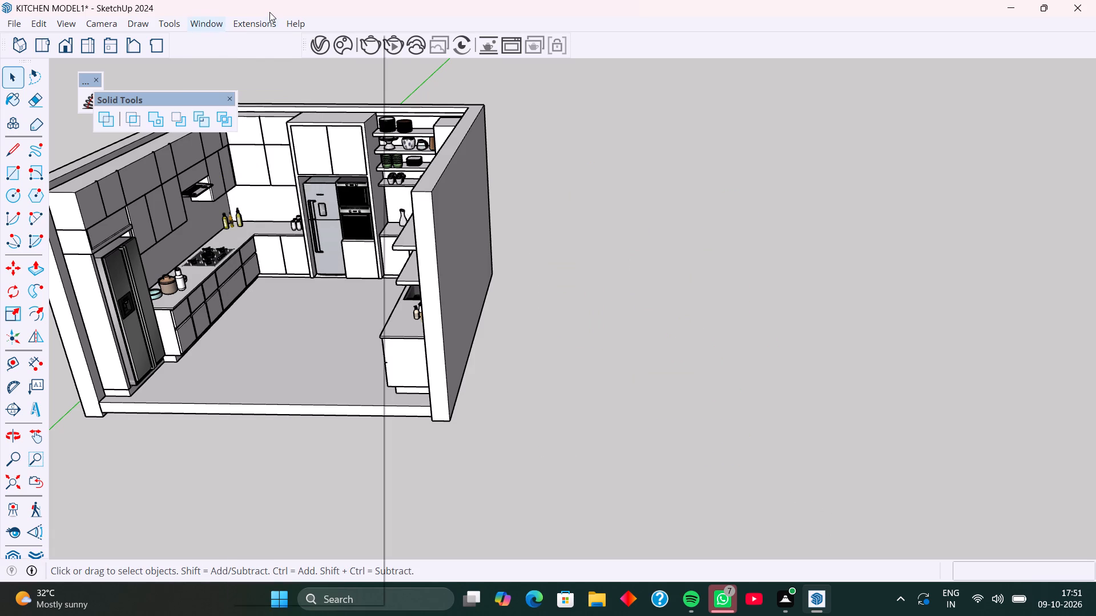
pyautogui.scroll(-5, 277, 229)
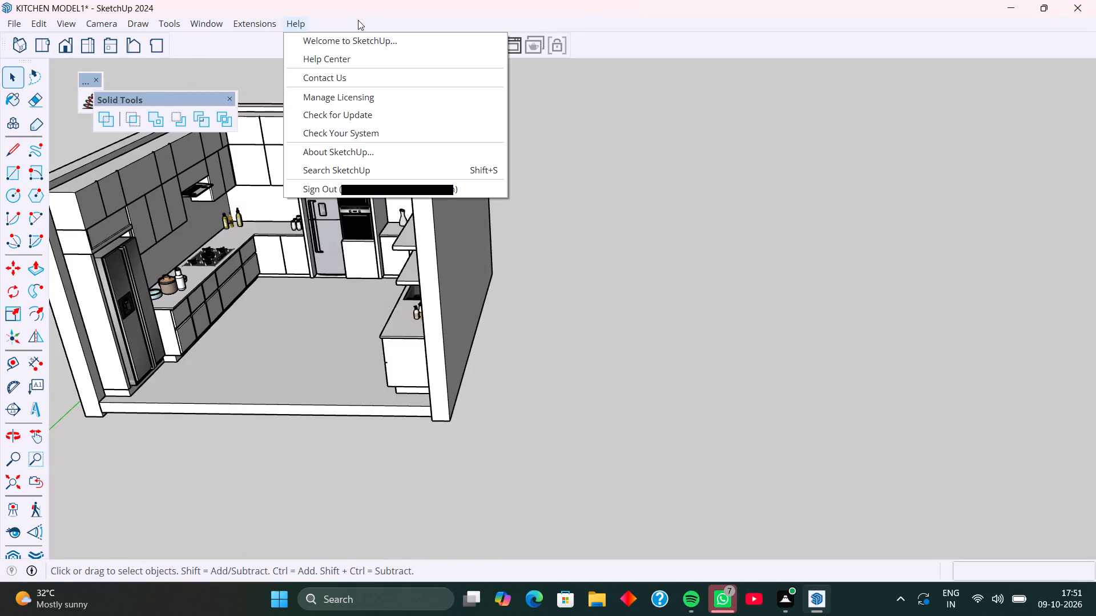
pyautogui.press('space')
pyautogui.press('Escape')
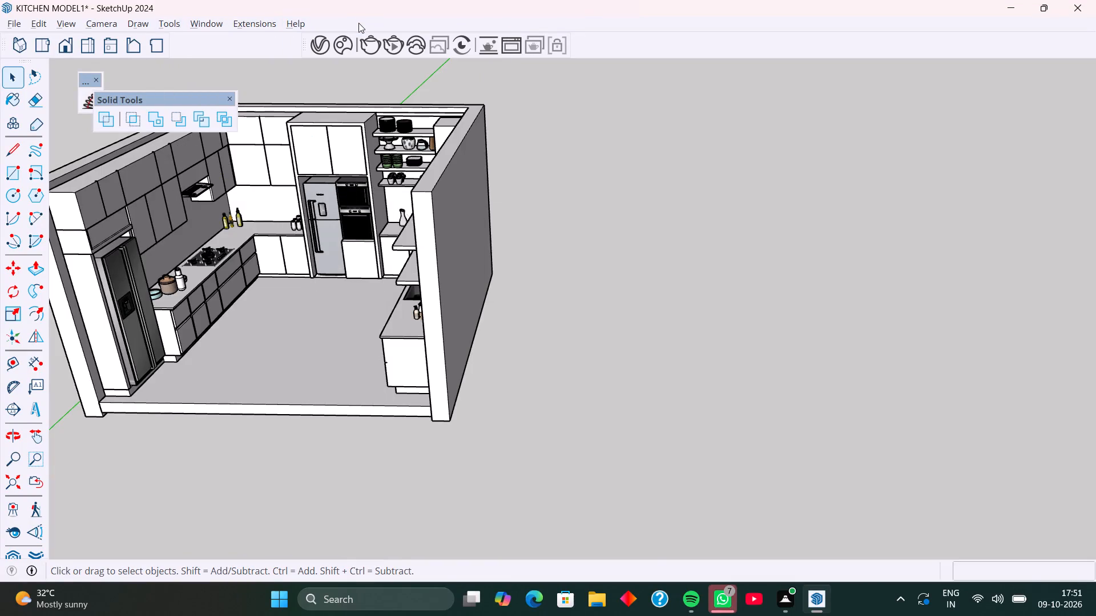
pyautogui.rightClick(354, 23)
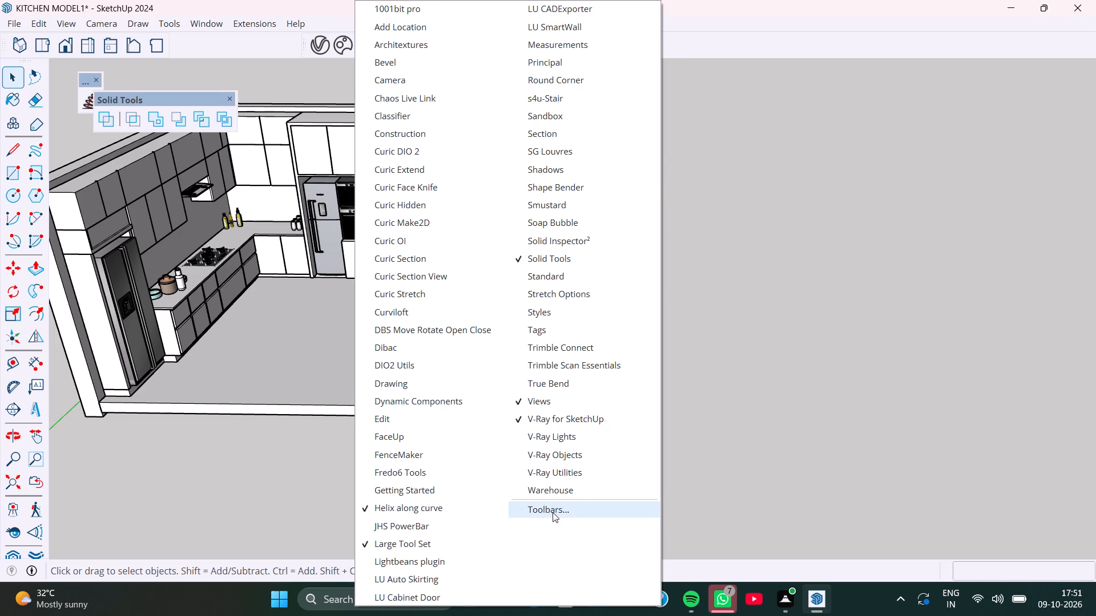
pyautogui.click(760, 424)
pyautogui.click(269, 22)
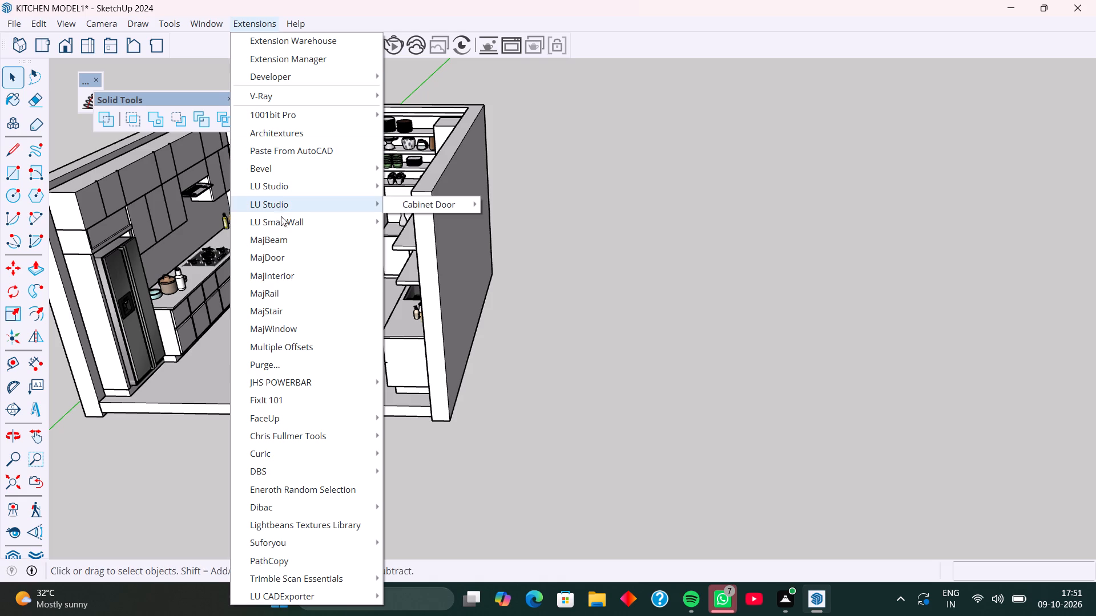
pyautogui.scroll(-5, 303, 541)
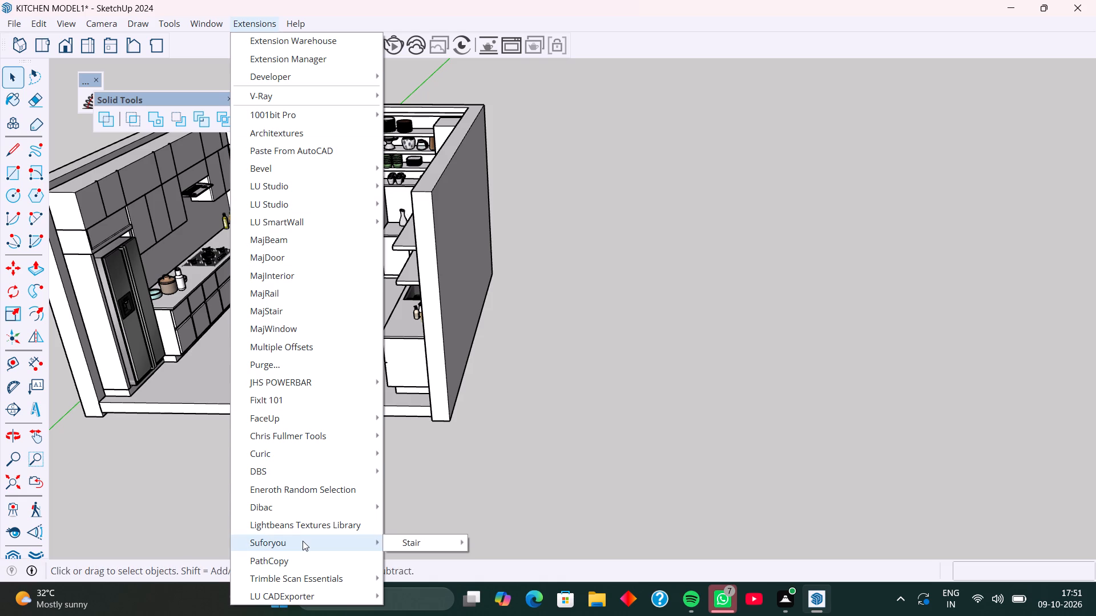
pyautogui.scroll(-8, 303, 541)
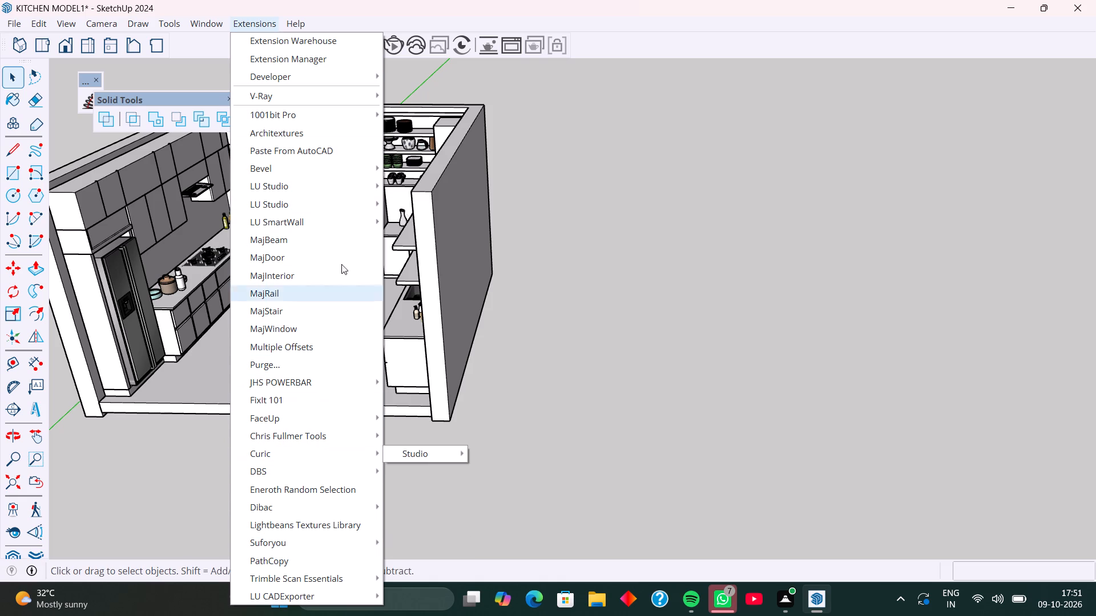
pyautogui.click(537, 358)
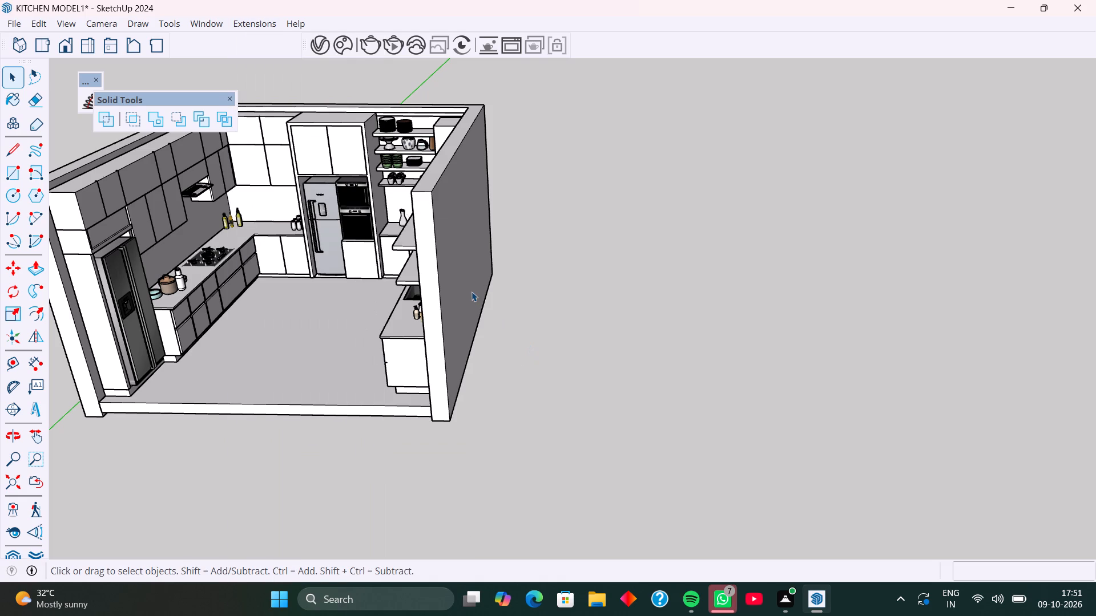
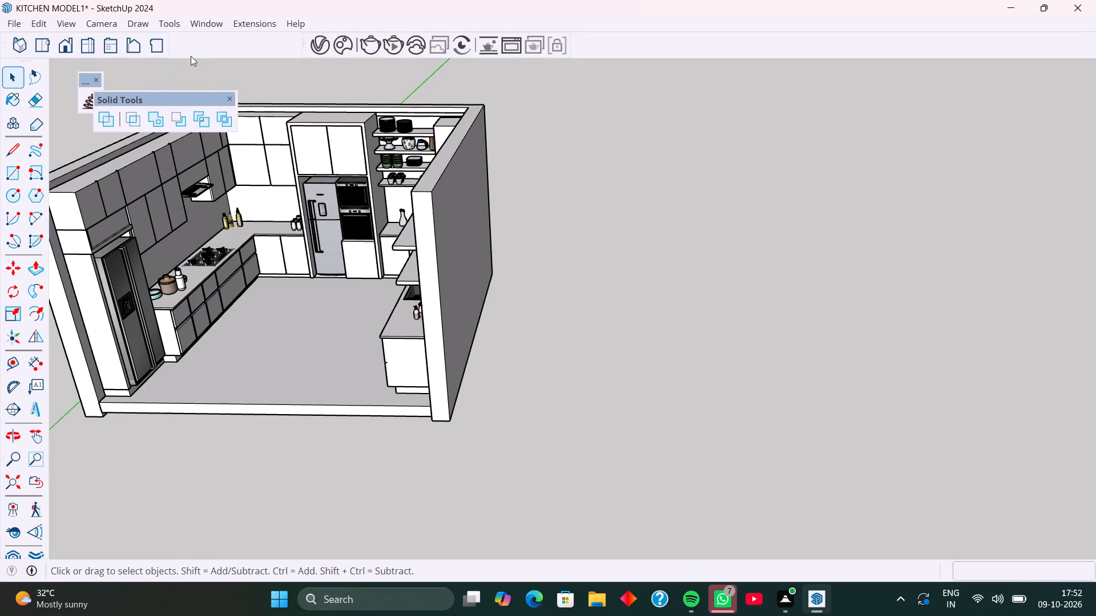
# Purge all unused components, tags, materials and styles from the kitchen model, with the purge report turned on.
pyautogui.click(207, 27)
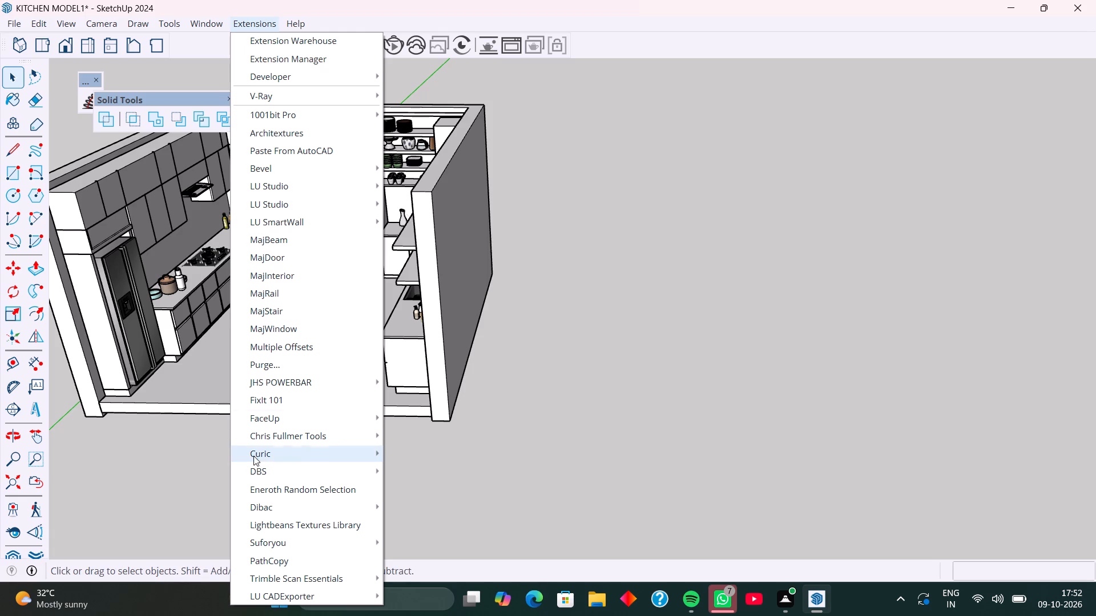
pyautogui.click(278, 366)
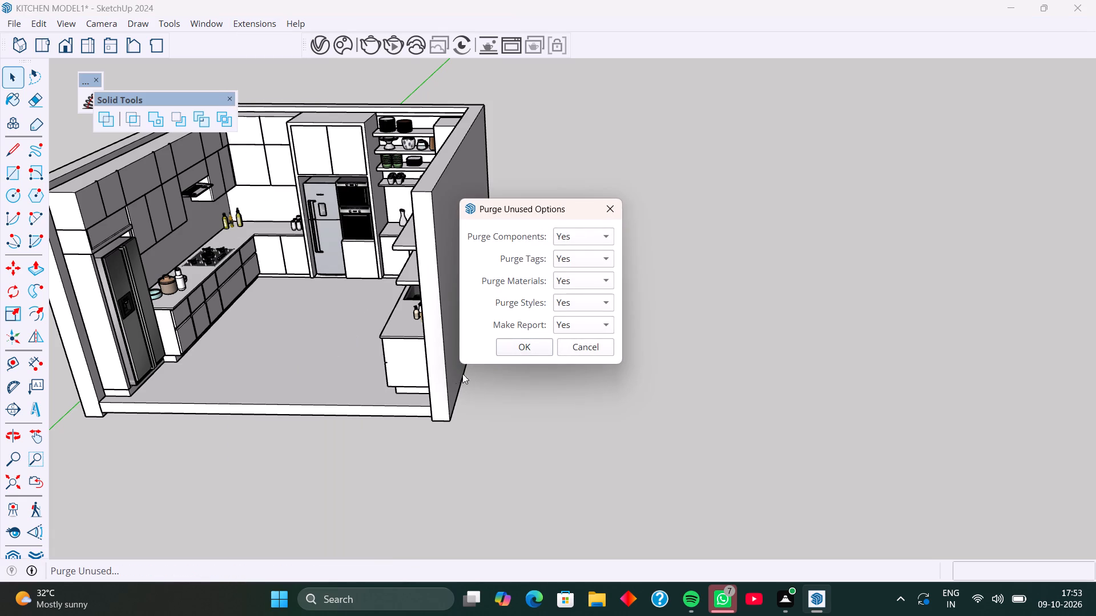
pyautogui.click(528, 339)
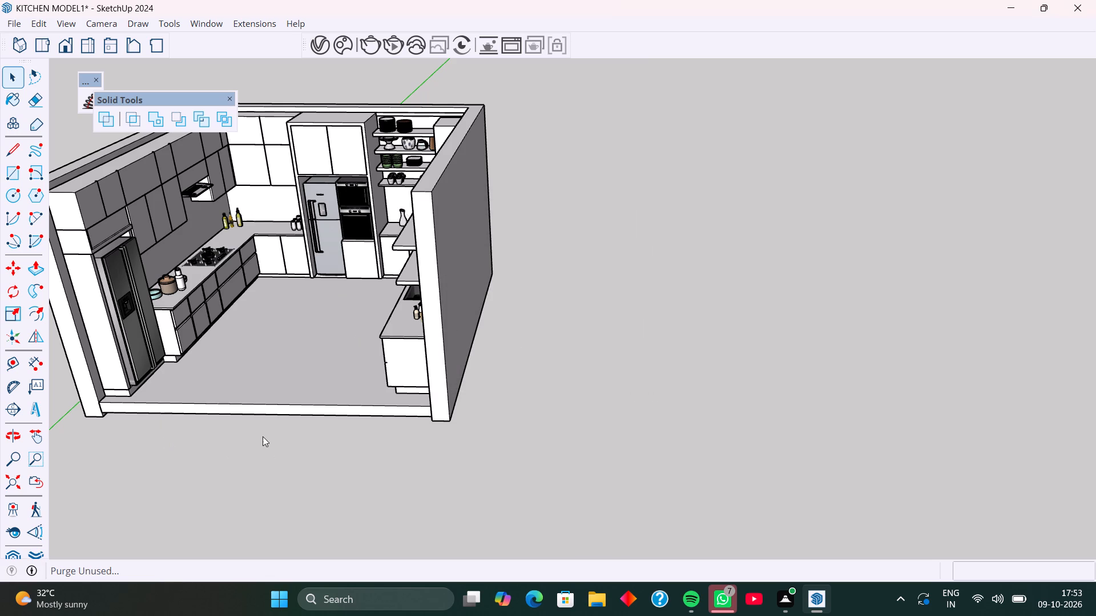
pyautogui.click(320, 346)
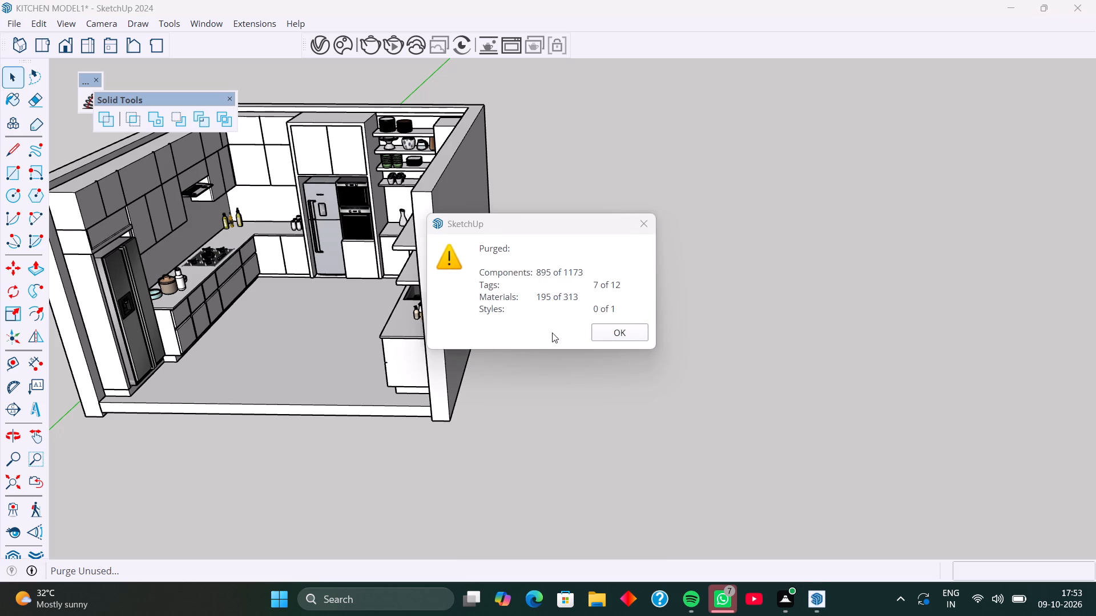
pyautogui.click(607, 331)
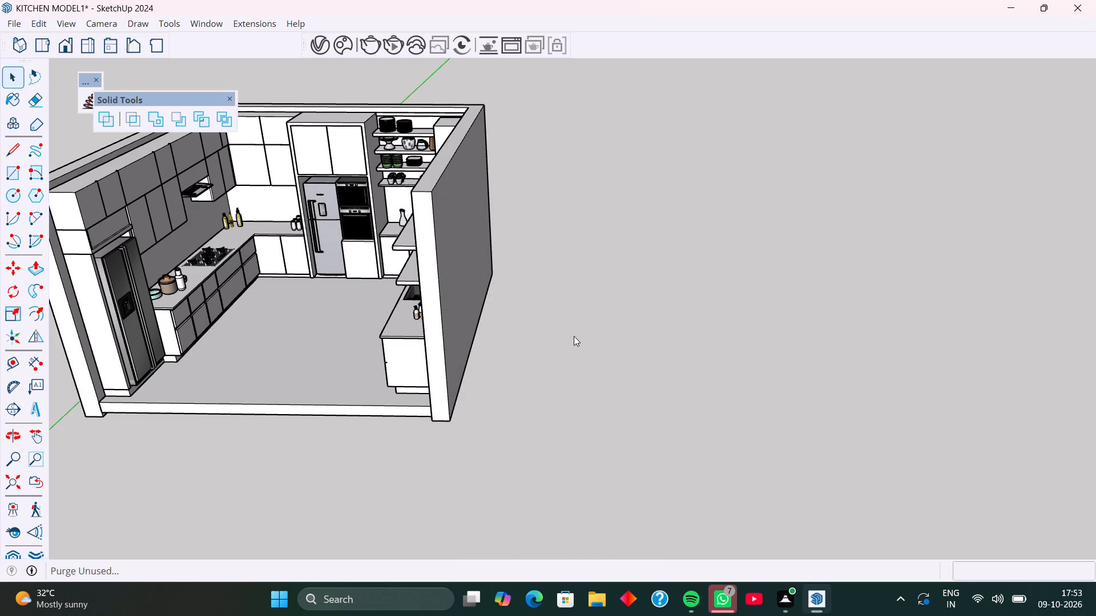
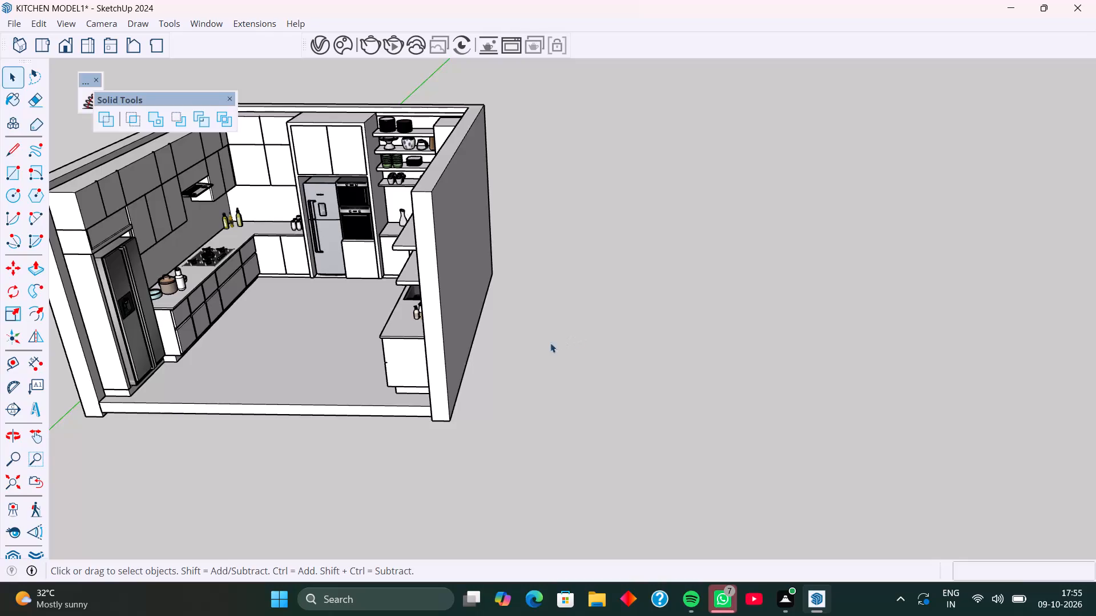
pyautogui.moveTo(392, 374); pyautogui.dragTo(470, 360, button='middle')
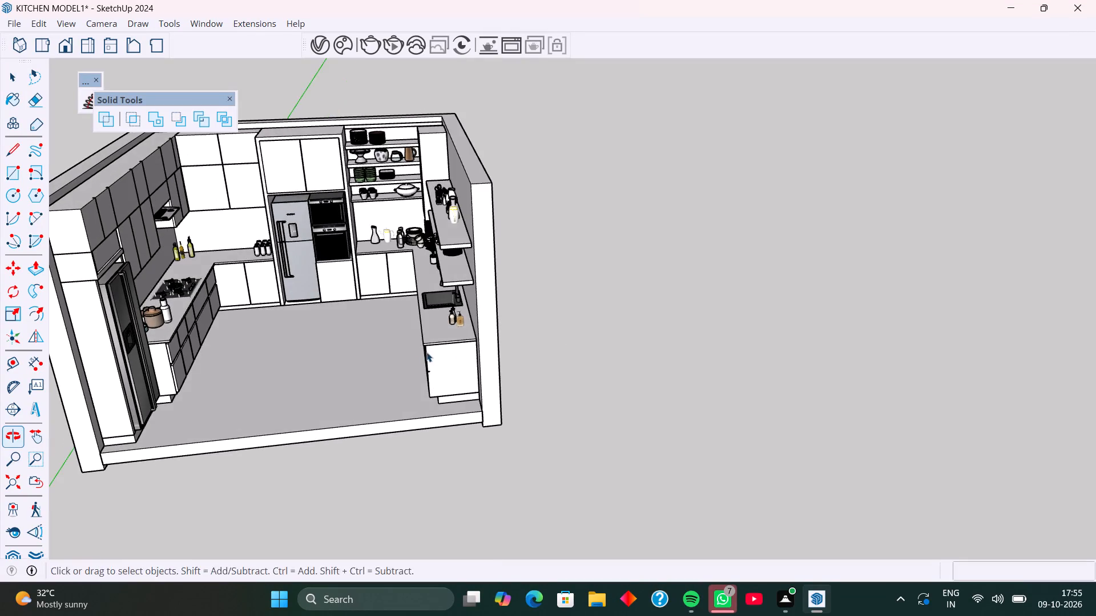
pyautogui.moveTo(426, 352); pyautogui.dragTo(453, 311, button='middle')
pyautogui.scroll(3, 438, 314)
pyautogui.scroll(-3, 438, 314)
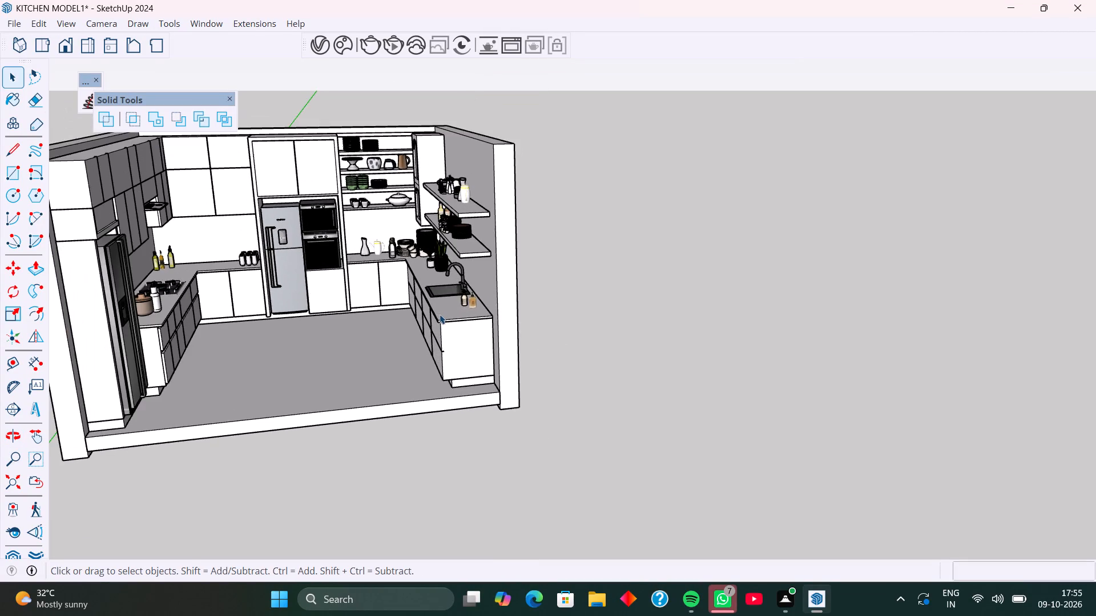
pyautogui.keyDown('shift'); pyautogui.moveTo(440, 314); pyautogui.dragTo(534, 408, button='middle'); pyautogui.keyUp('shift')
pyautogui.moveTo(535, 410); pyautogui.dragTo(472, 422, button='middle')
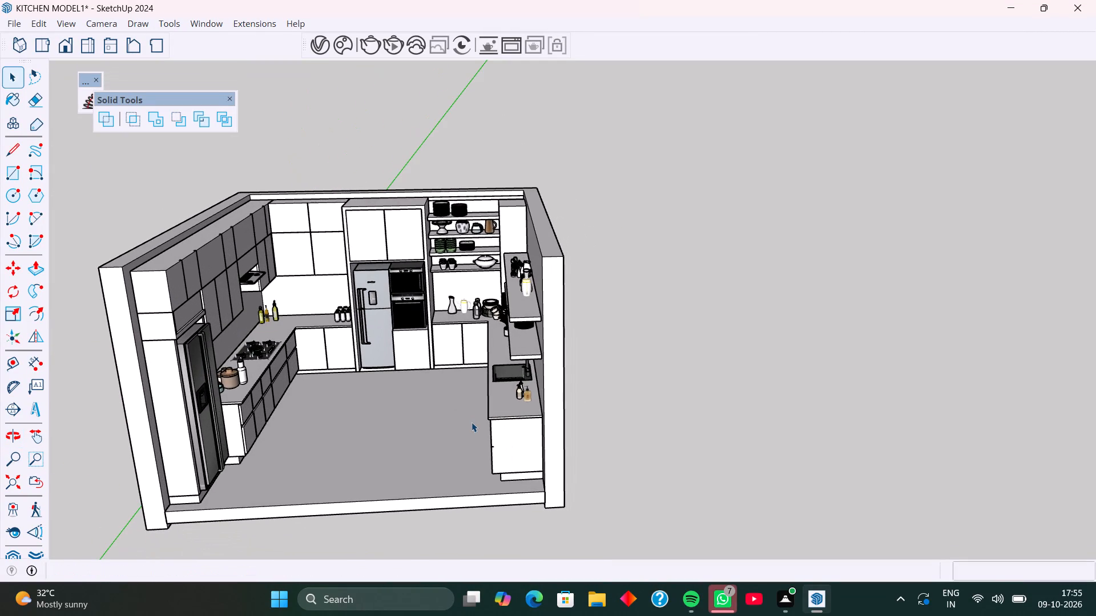
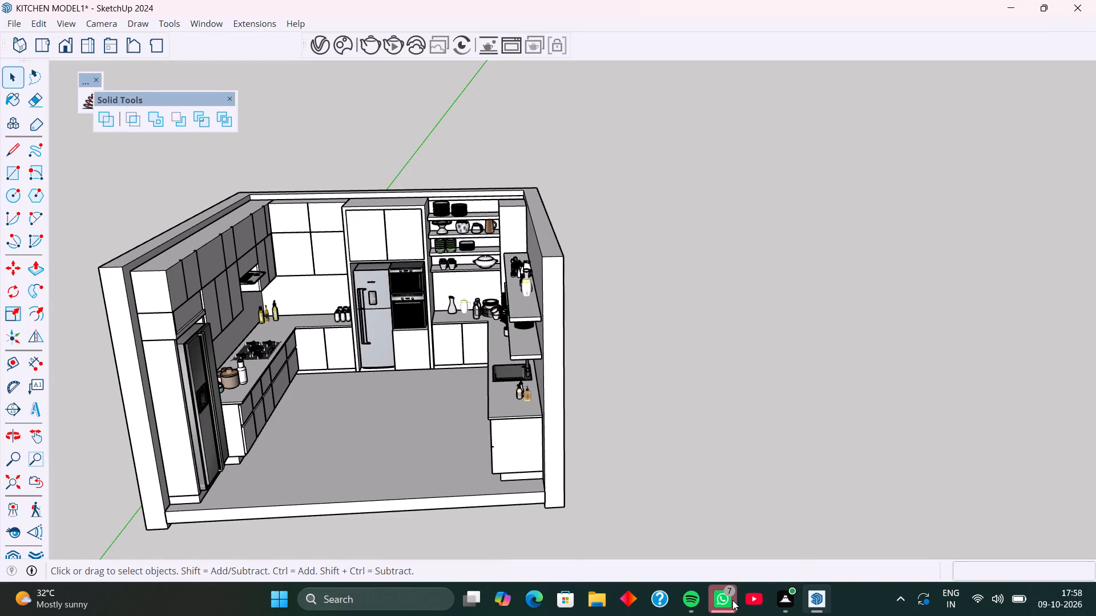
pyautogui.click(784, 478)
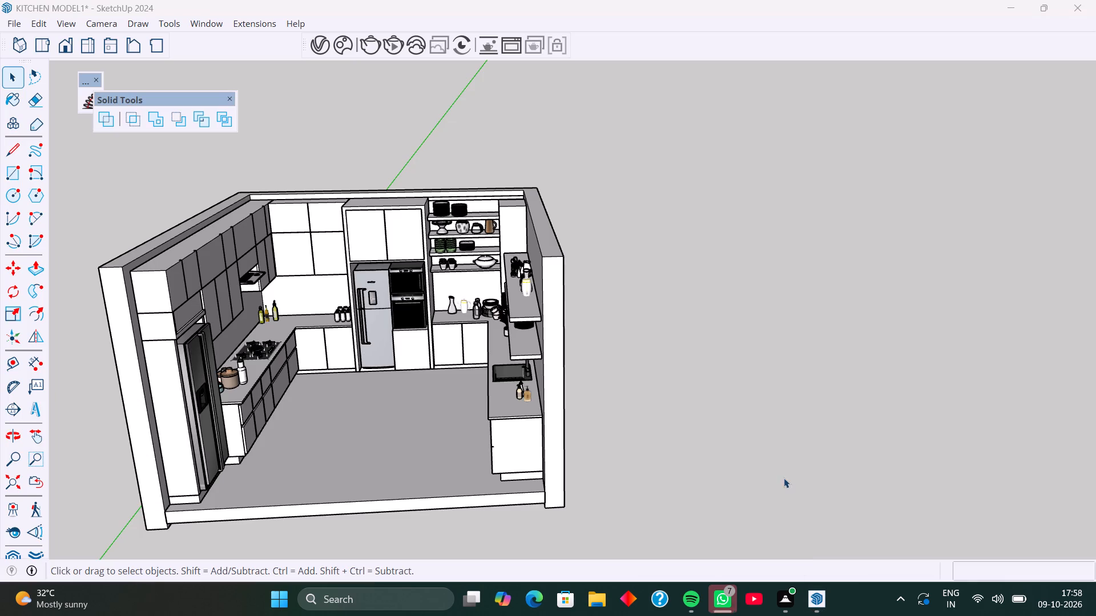
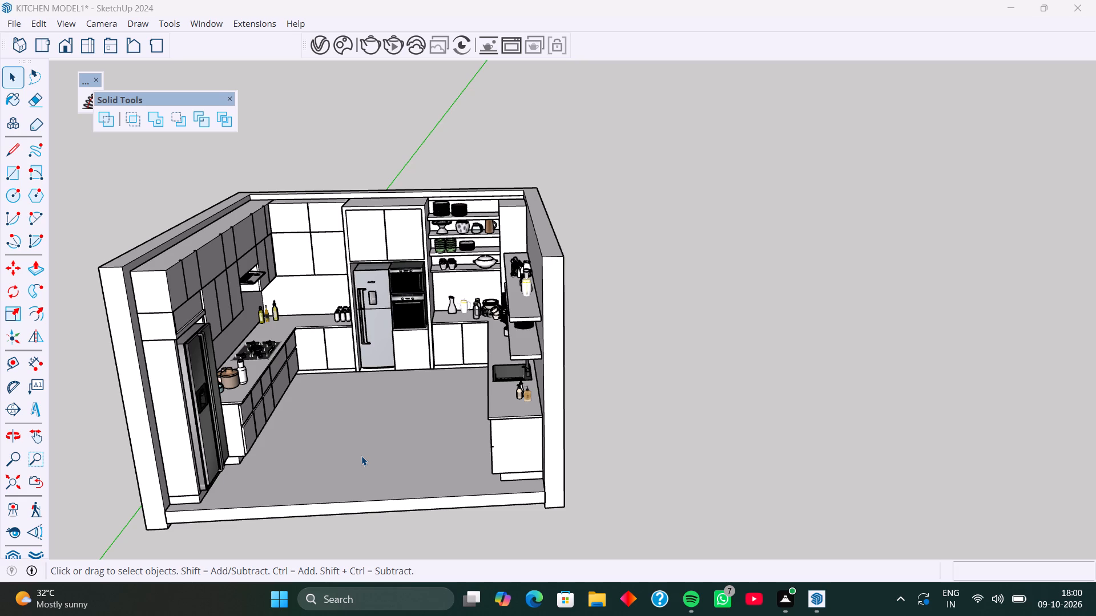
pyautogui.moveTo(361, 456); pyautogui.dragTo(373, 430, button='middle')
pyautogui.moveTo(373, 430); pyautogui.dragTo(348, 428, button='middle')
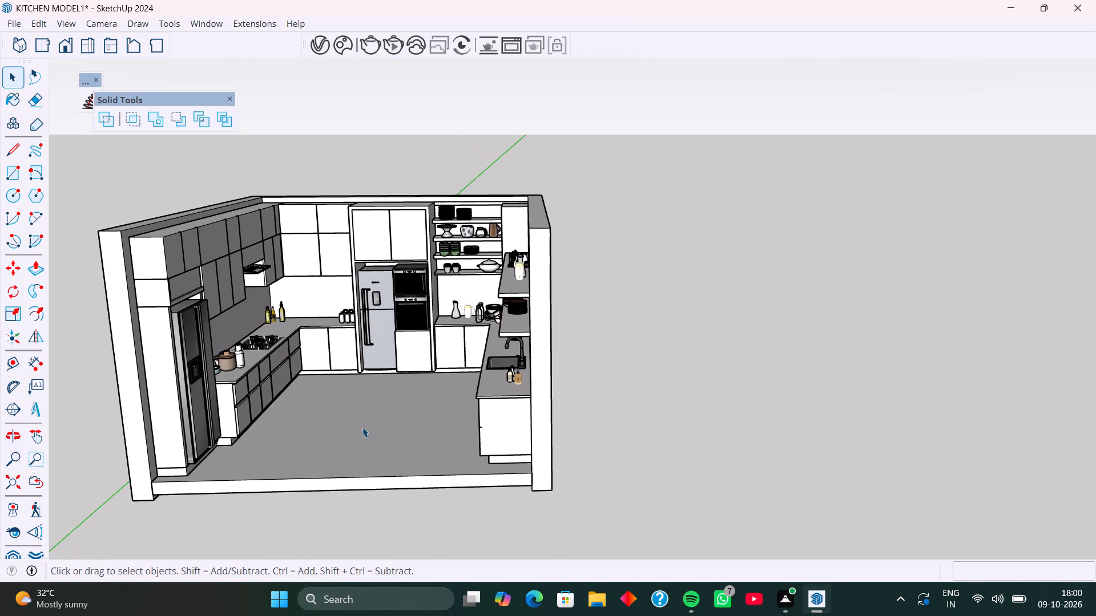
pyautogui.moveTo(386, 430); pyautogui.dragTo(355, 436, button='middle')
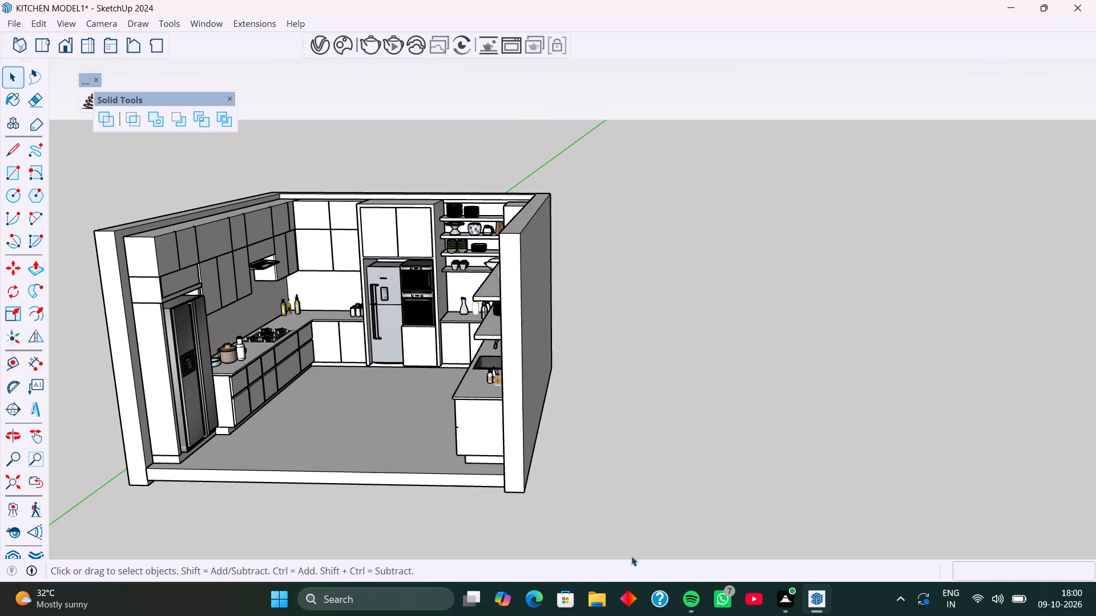
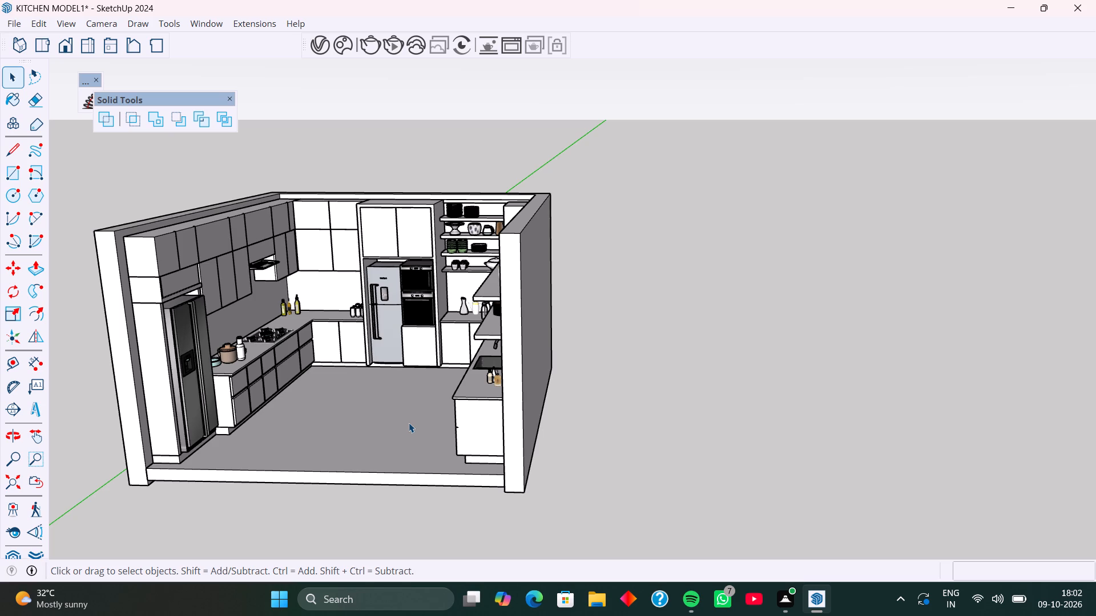
# Move the room's wall group vertically up about 2 5/8" so its bottom edge aligns with the underside of the floor slab.
pyautogui.moveTo(399, 335); pyautogui.dragTo(438, 298, button='middle')
pyautogui.middleClick(426, 391)
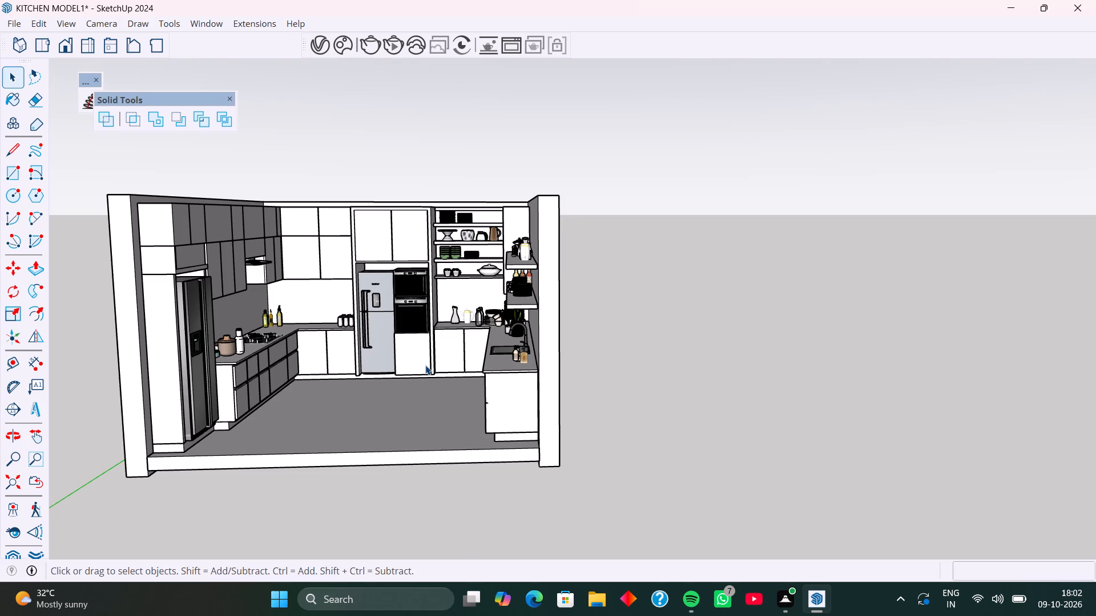
pyautogui.moveTo(213, 436); pyautogui.dragTo(229, 317, button='middle')
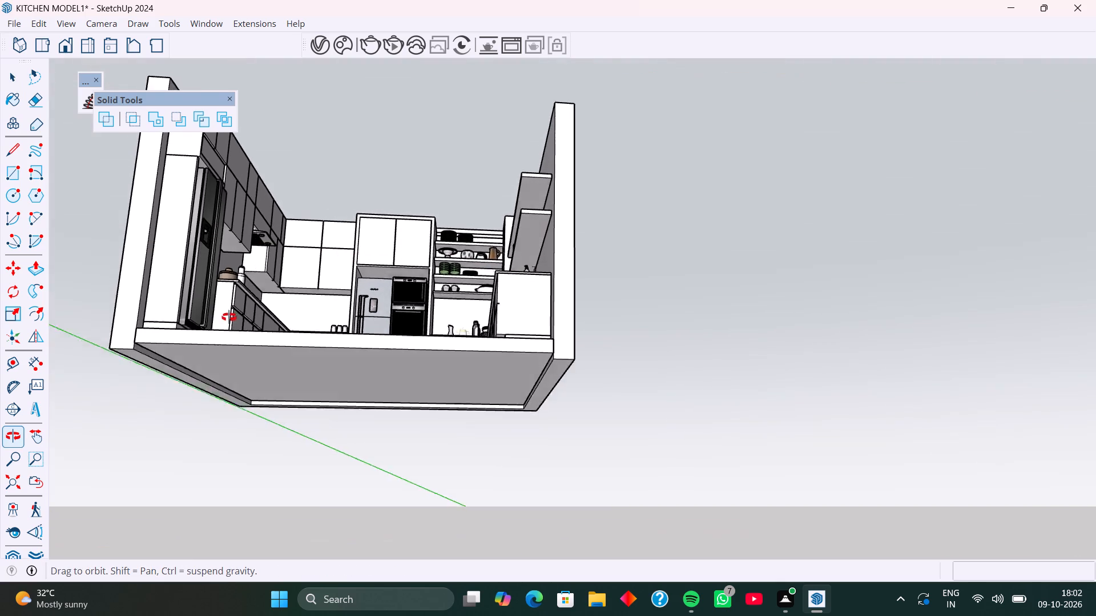
pyautogui.moveTo(229, 317); pyautogui.dragTo(232, 305, button='middle')
pyautogui.moveTo(268, 383); pyautogui.dragTo(253, 285, button='middle')
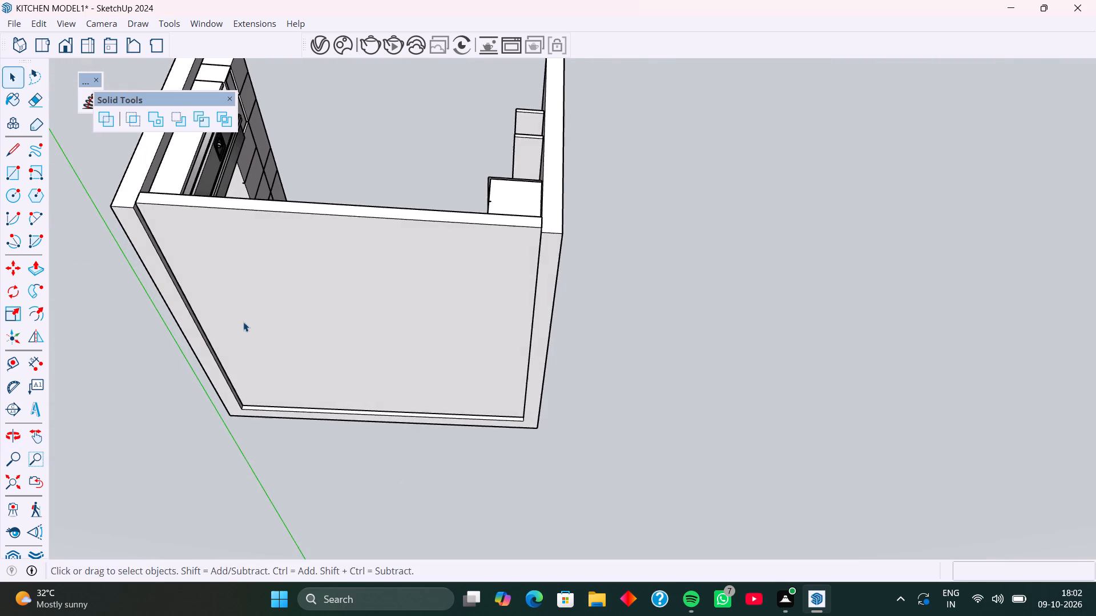
pyautogui.moveTo(243, 322); pyautogui.dragTo(262, 326, button='middle')
pyautogui.moveTo(182, 307); pyautogui.dragTo(271, 370, button='middle')
pyautogui.moveTo(208, 292); pyautogui.dragTo(238, 360, button='middle')
pyautogui.scroll(6, 295, 373)
pyautogui.click(242, 364)
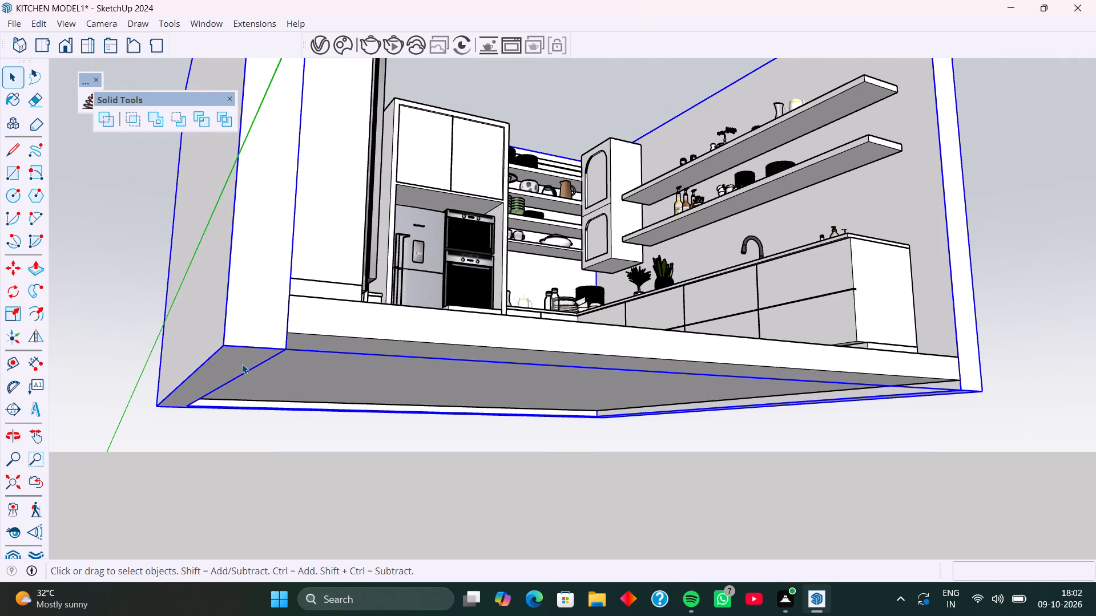
pyautogui.press('m')
pyautogui.moveTo(242, 364); pyautogui.dragTo(165, 376, button='middle')
pyautogui.scroll(1, 192, 375)
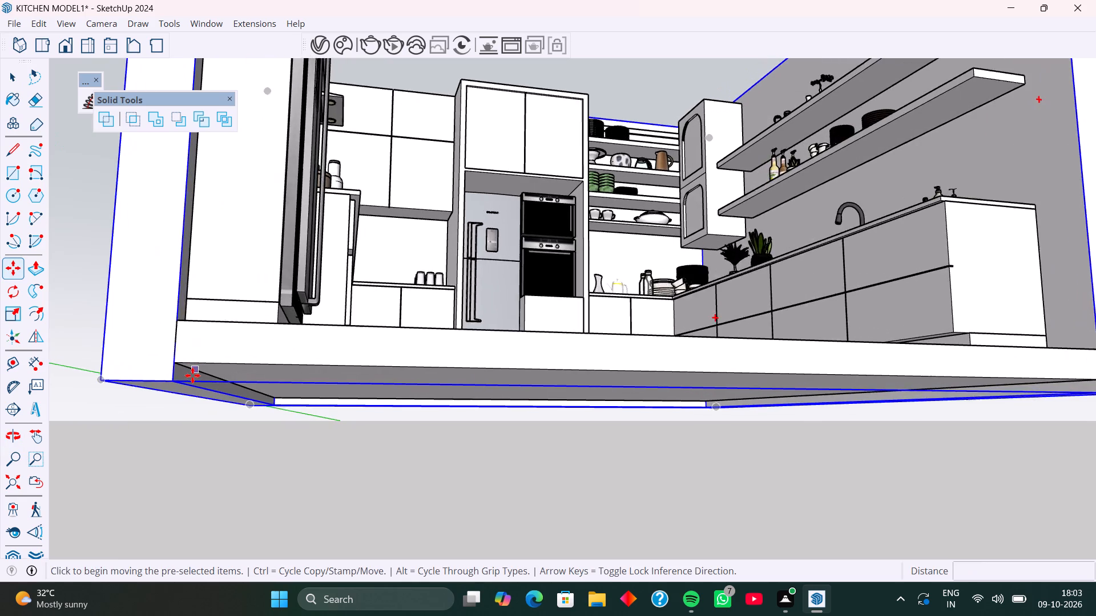
pyautogui.scroll(4, 192, 375)
pyautogui.click(165, 382)
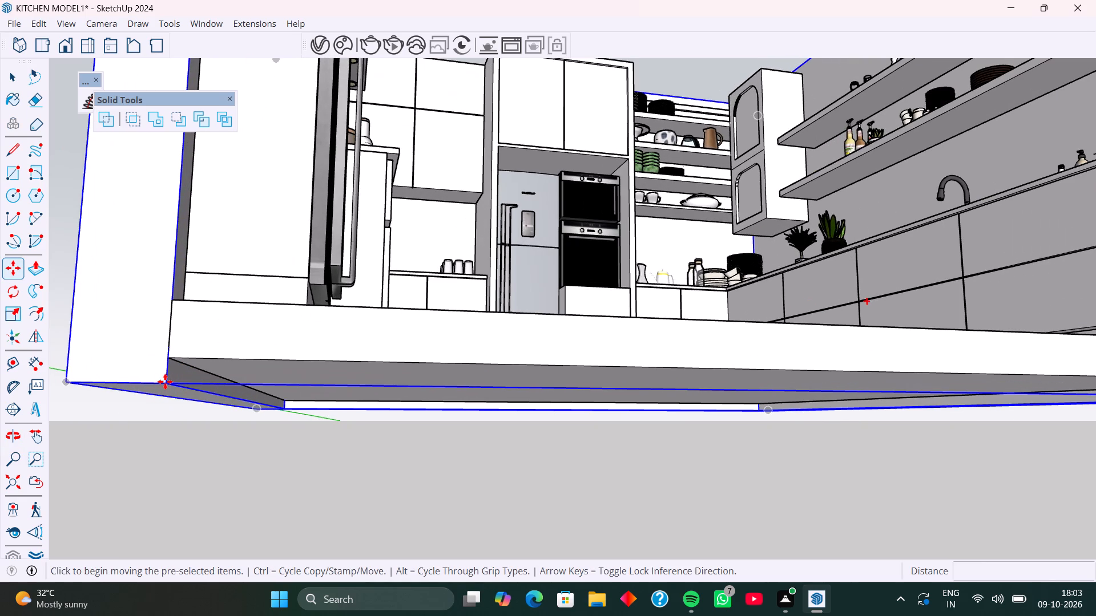
pyautogui.press('Up')
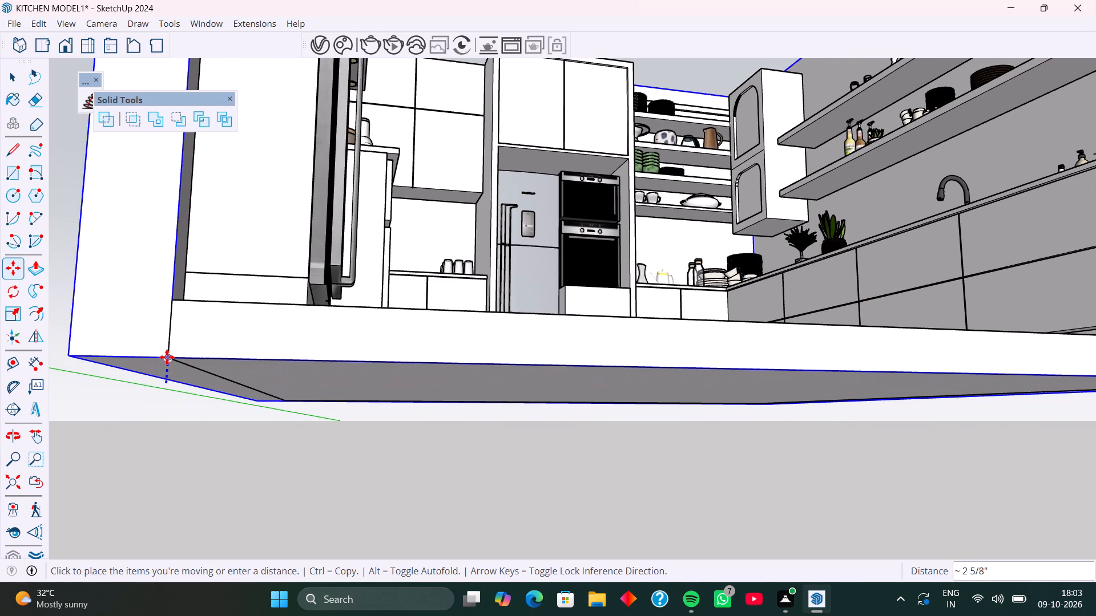
pyautogui.click(167, 356)
pyautogui.press('space')
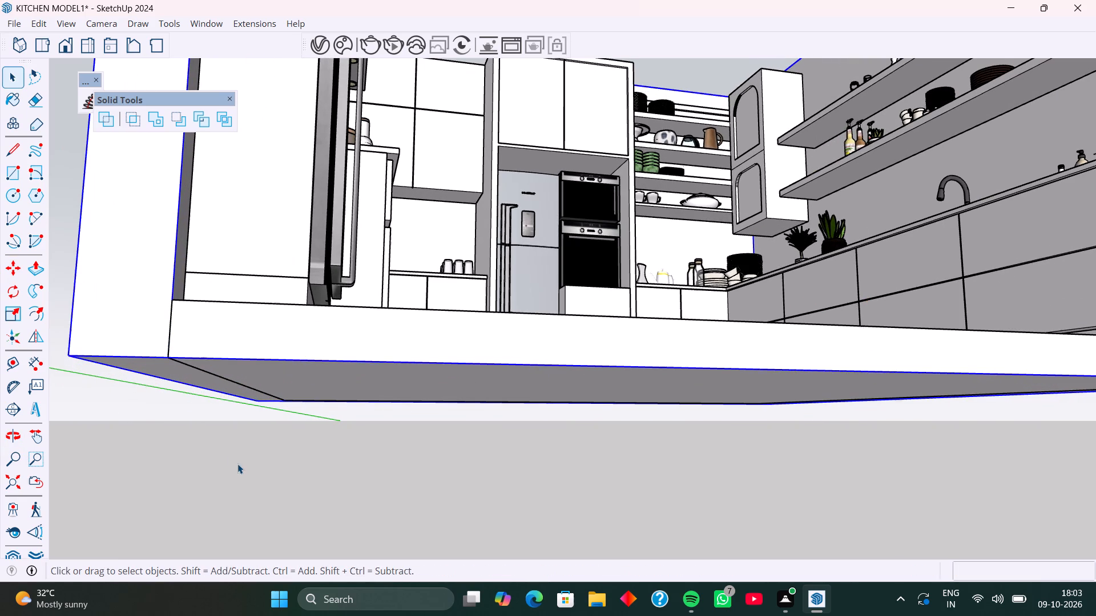
pyautogui.click(237, 464)
# Examine the whole kitchen from several angles, checking the walls, cabinets, appliances, open shelves and countertop accessories.
pyautogui.scroll(-9, 141, 425)
pyautogui.moveTo(394, 338); pyautogui.dragTo(393, 427, button='middle')
pyautogui.scroll(-1, 394, 338)
pyautogui.moveTo(362, 362); pyautogui.dragTo(323, 435, button='middle')
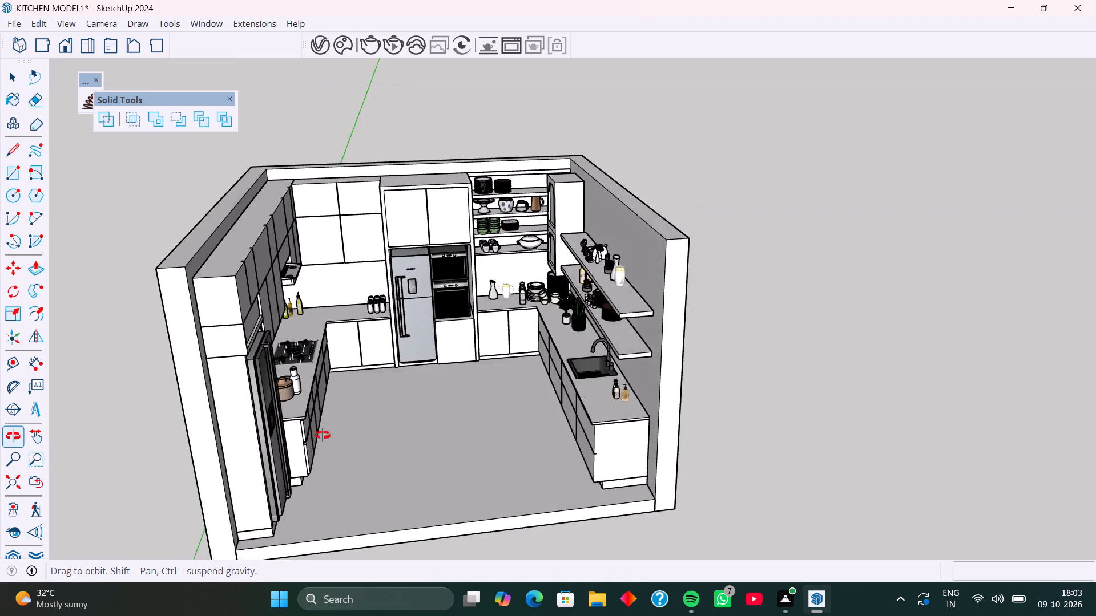
pyautogui.moveTo(323, 435); pyautogui.dragTo(307, 439, button='middle')
pyautogui.moveTo(290, 402); pyautogui.dragTo(220, 362, button='middle')
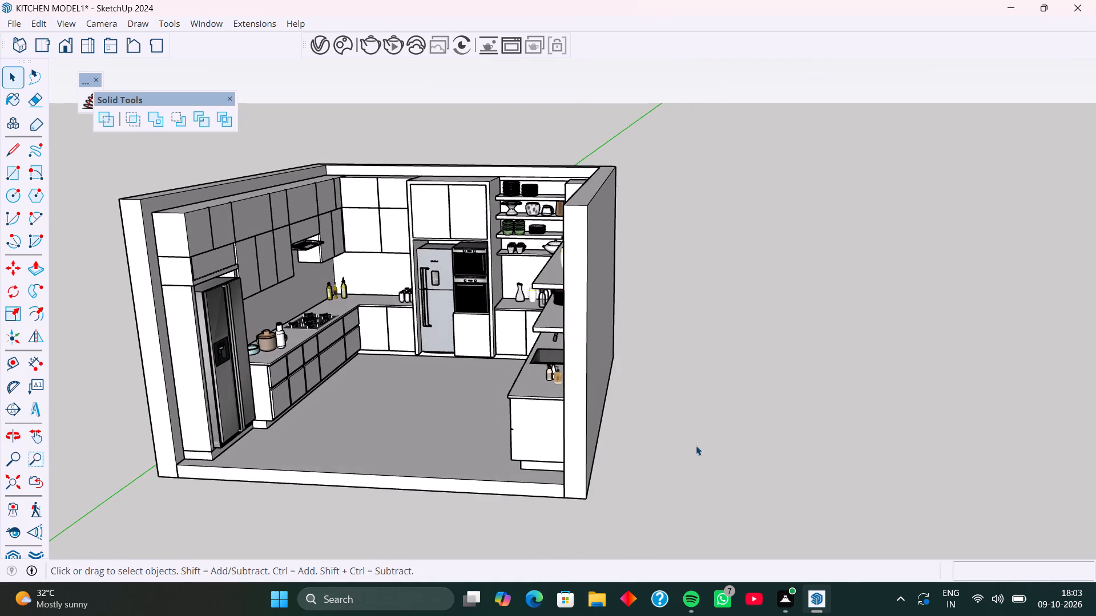
pyautogui.click(666, 390)
pyautogui.moveTo(400, 369); pyautogui.dragTo(486, 383, button='middle')
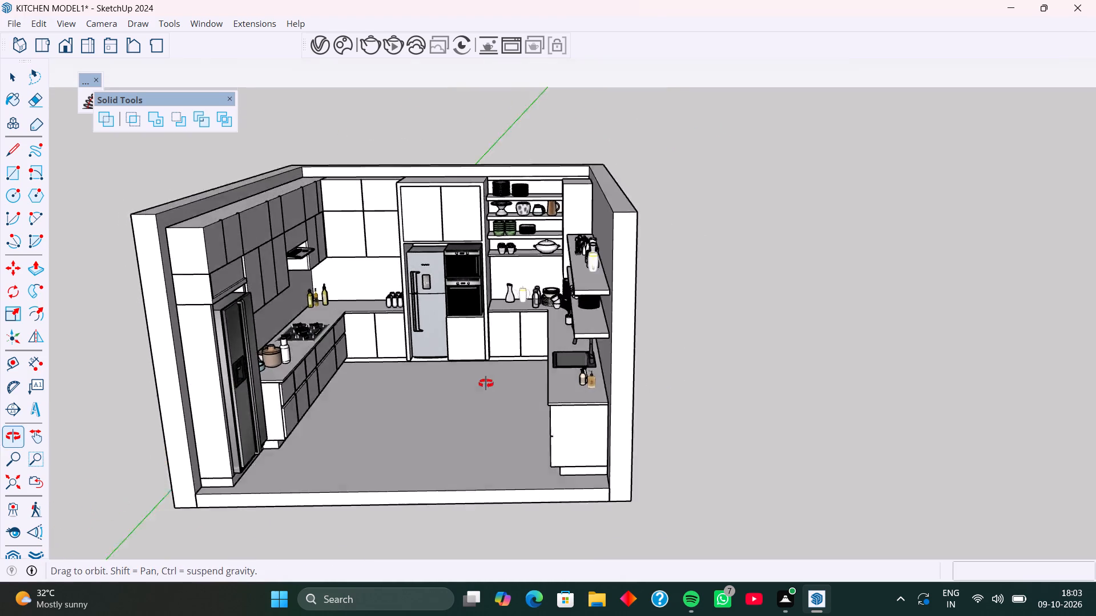
pyautogui.moveTo(486, 383); pyautogui.dragTo(514, 386, button='middle')
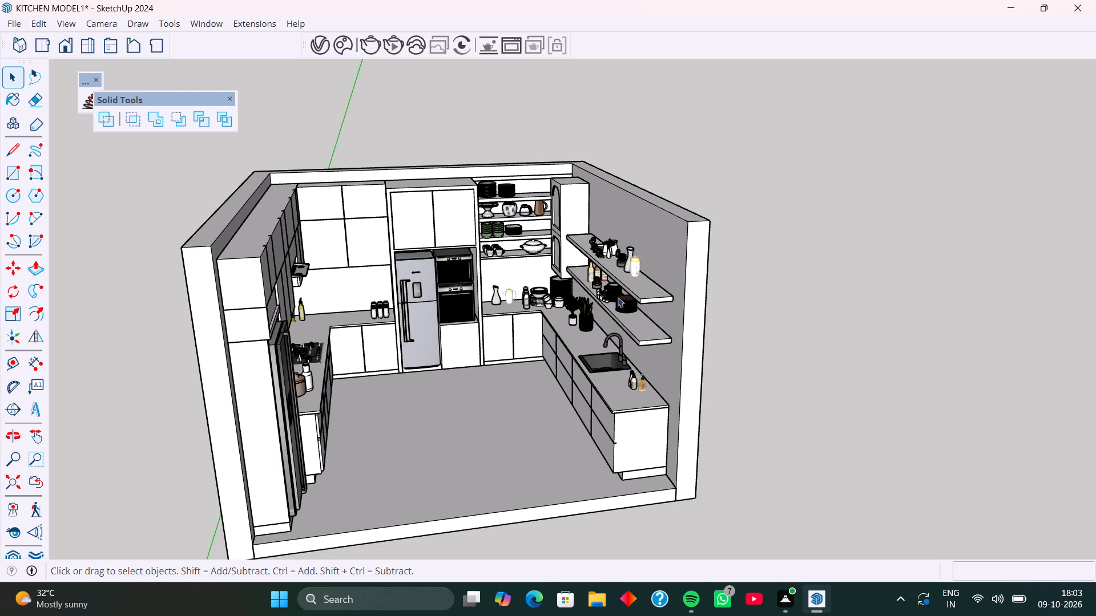
pyautogui.scroll(8, 315, 302)
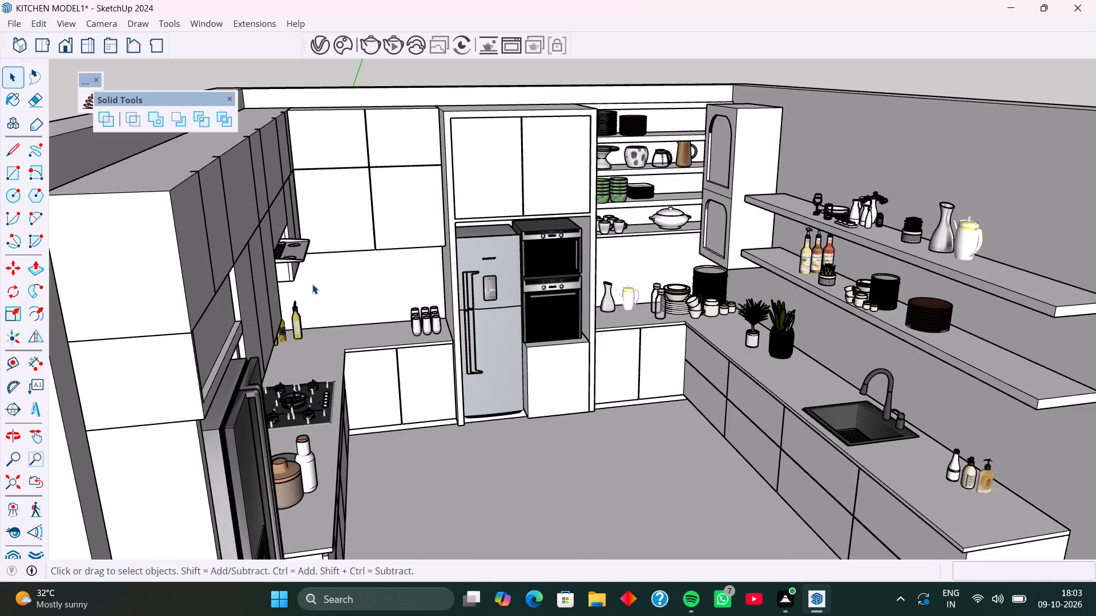
pyautogui.scroll(-10, 297, 331)
pyautogui.moveTo(407, 388); pyautogui.dragTo(435, 383, button='middle')
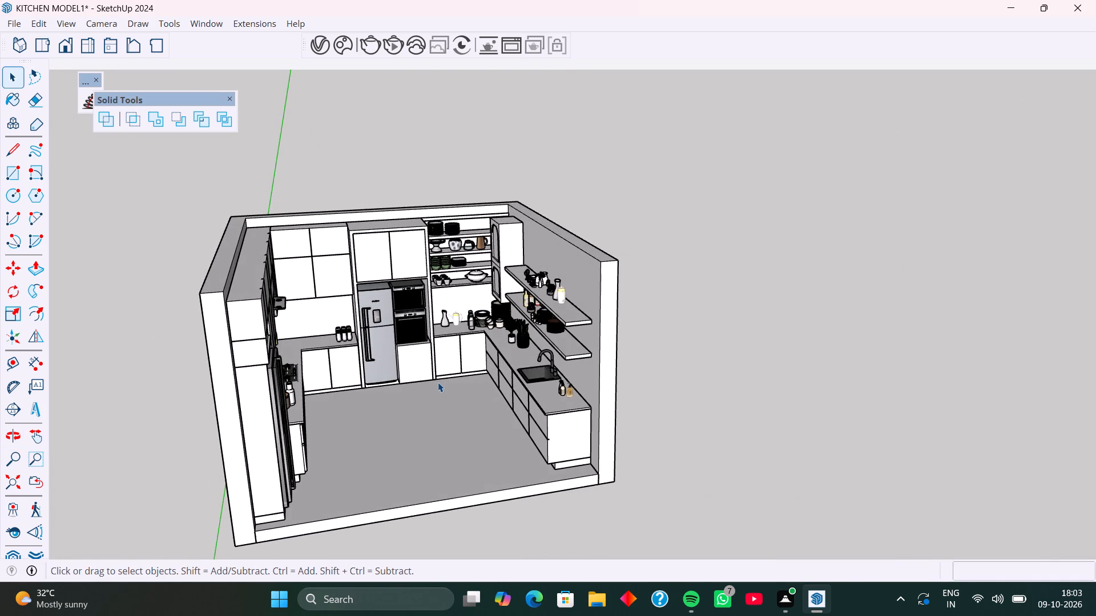
pyautogui.moveTo(438, 382); pyautogui.dragTo(283, 358, button='middle')
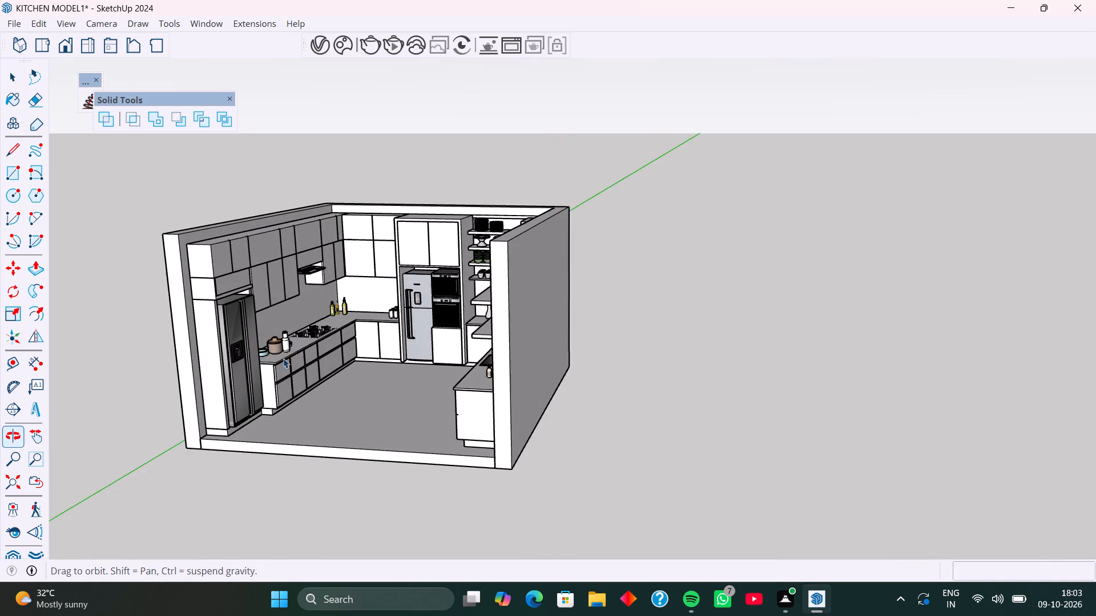
pyautogui.scroll(8, 281, 277)
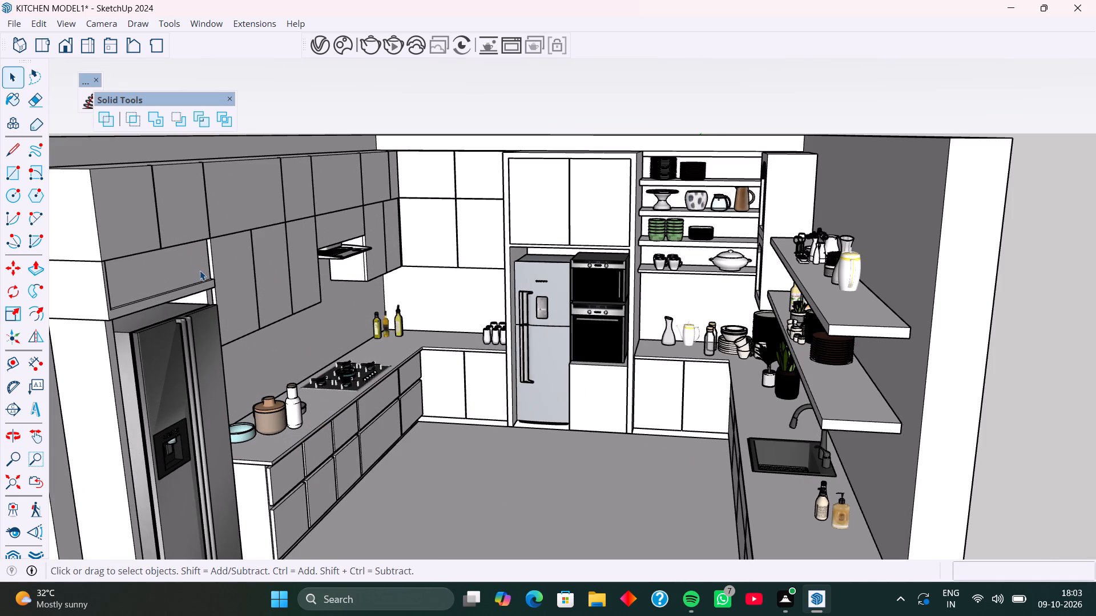
pyautogui.scroll(-3, 406, 350)
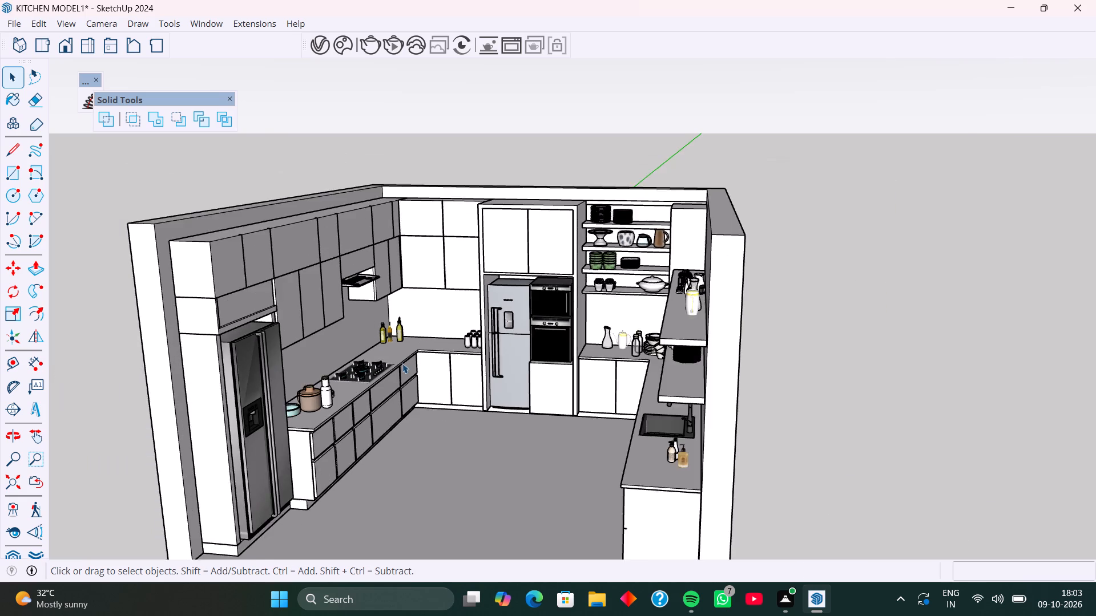
pyautogui.scroll(-4, 402, 363)
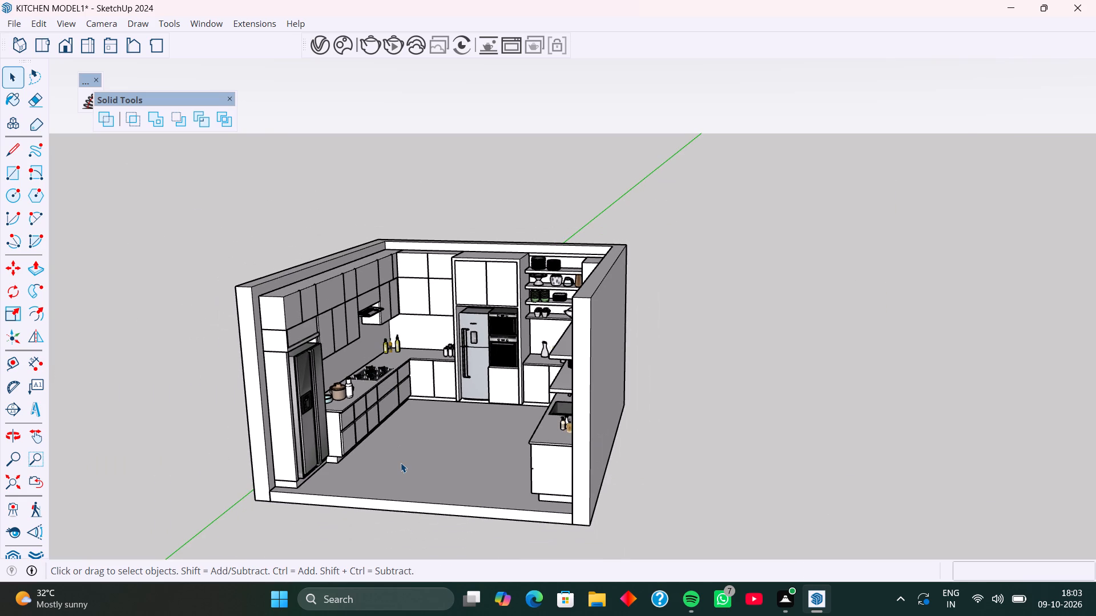
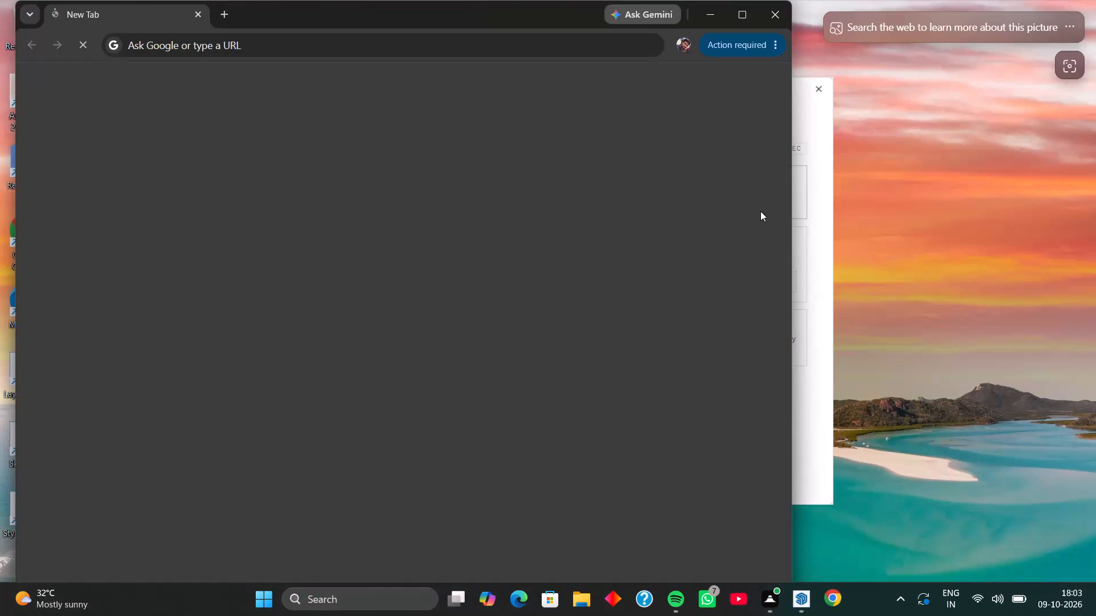
# Switch to Google Chrome and search the web for "colour image picker".
pyautogui.click(245, 192)
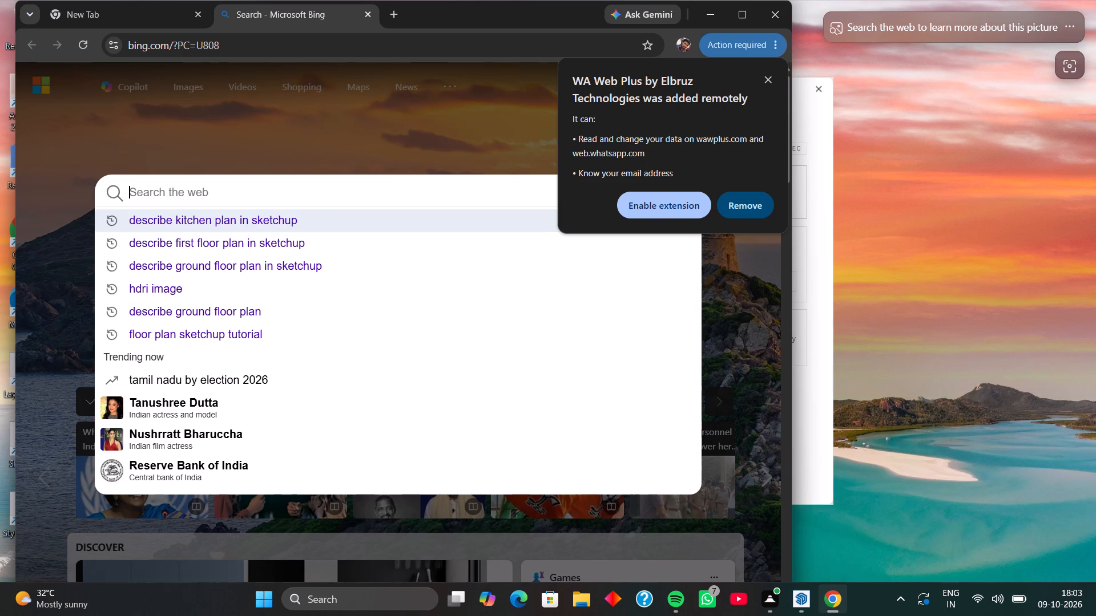
pyautogui.write('colour')
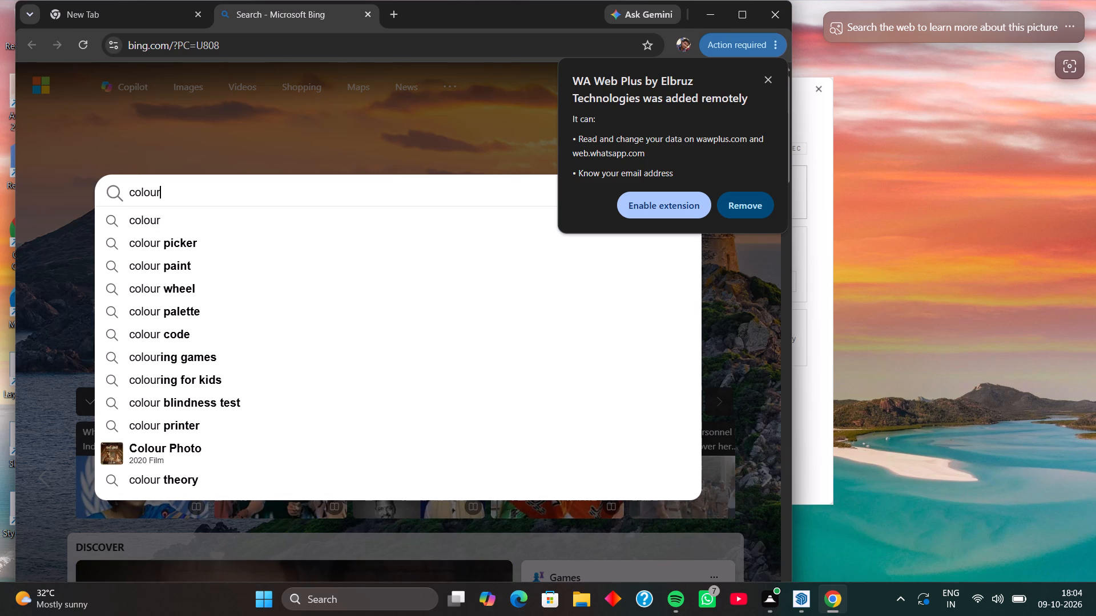
pyautogui.press('space')
pyautogui.write('image pi')
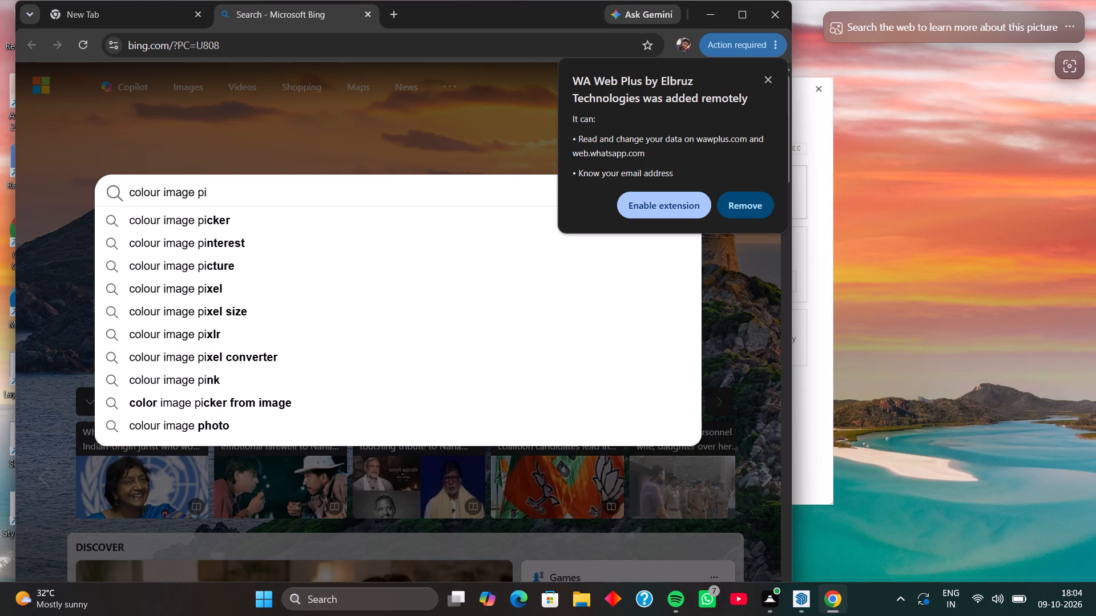
pyautogui.write('ckr')
pyautogui.press('BackSpace')
pyautogui.write('er')
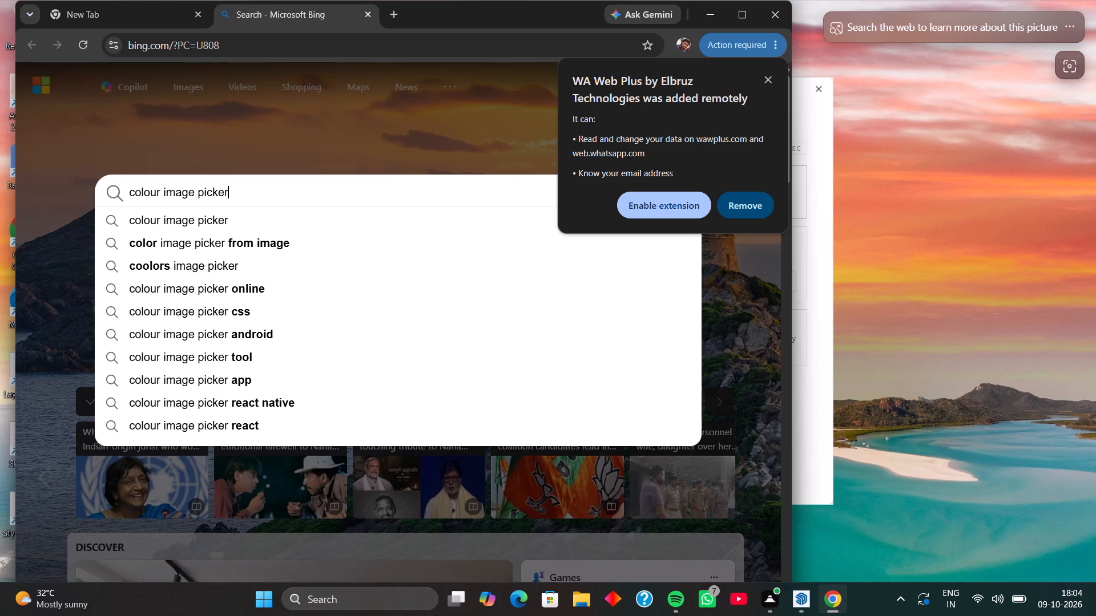
pyautogui.press('Return')
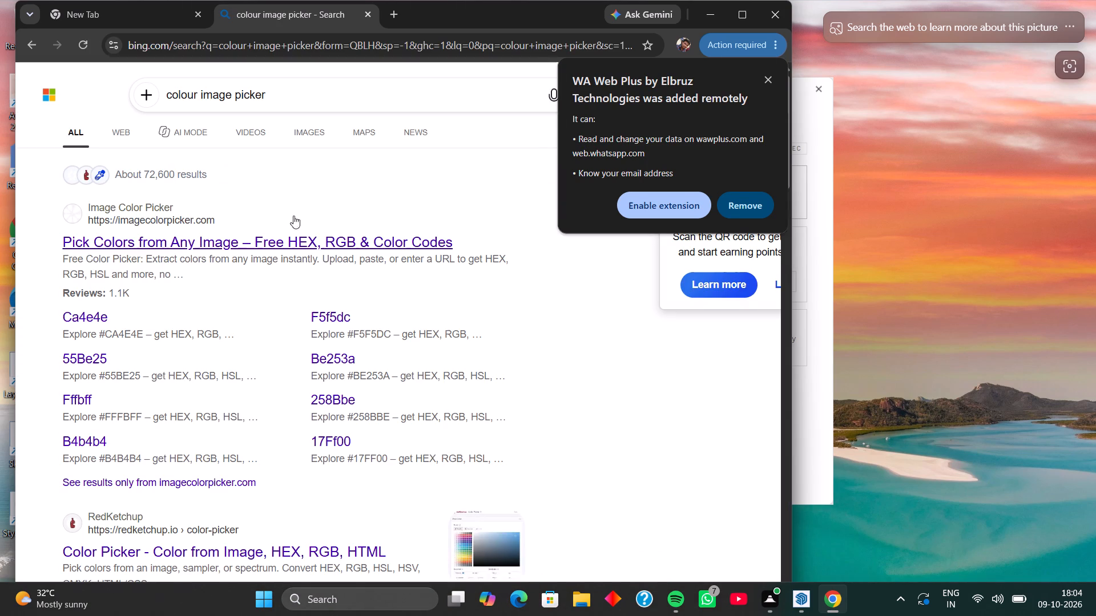
# Look through the search results and open the imagecolorpicker.com page, "Pick Colors from Any Image".
pyautogui.scroll(-4, 297, 322)
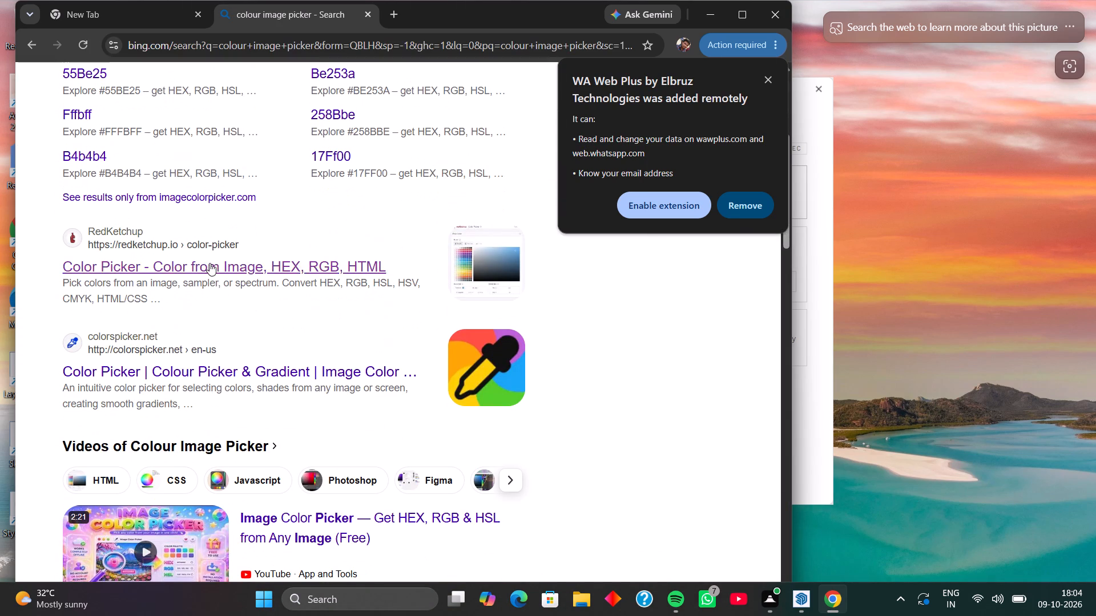
pyautogui.scroll(-4, 246, 356)
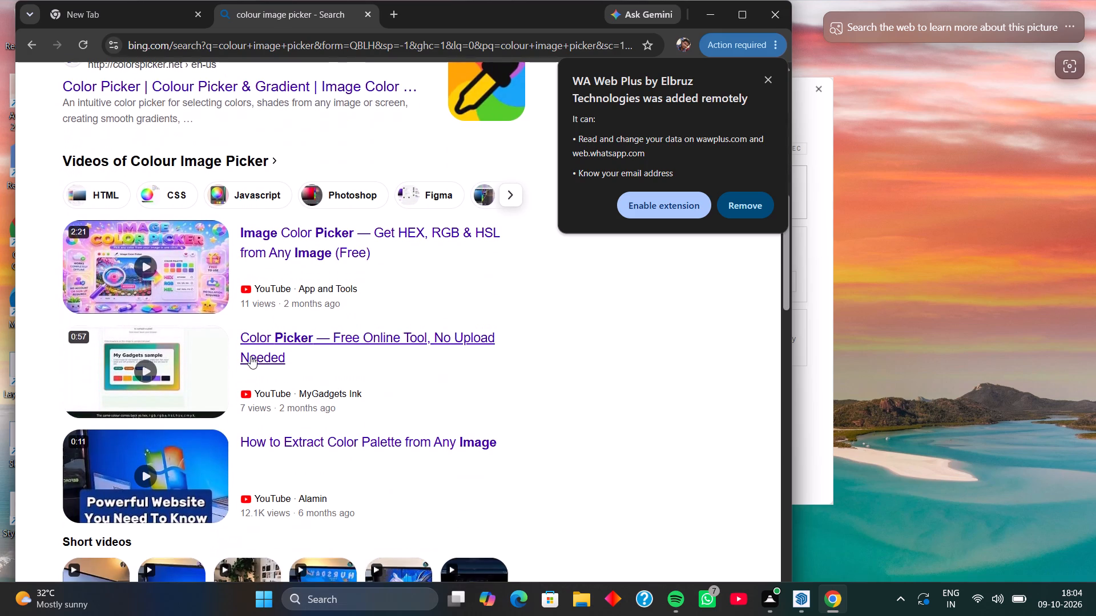
pyautogui.scroll(-6, 251, 356)
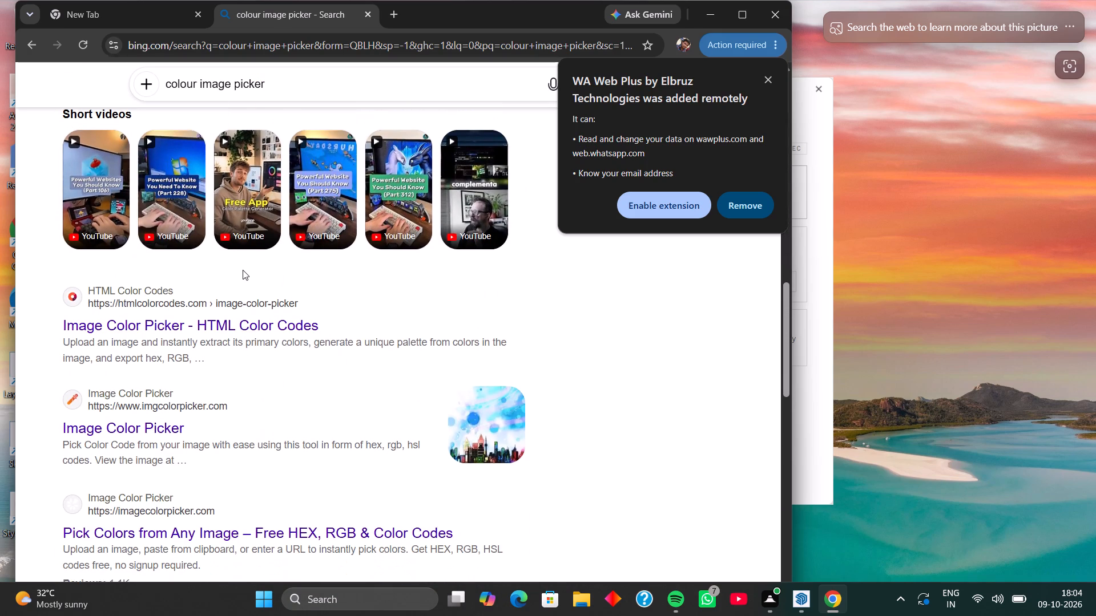
pyautogui.scroll(-6, 234, 327)
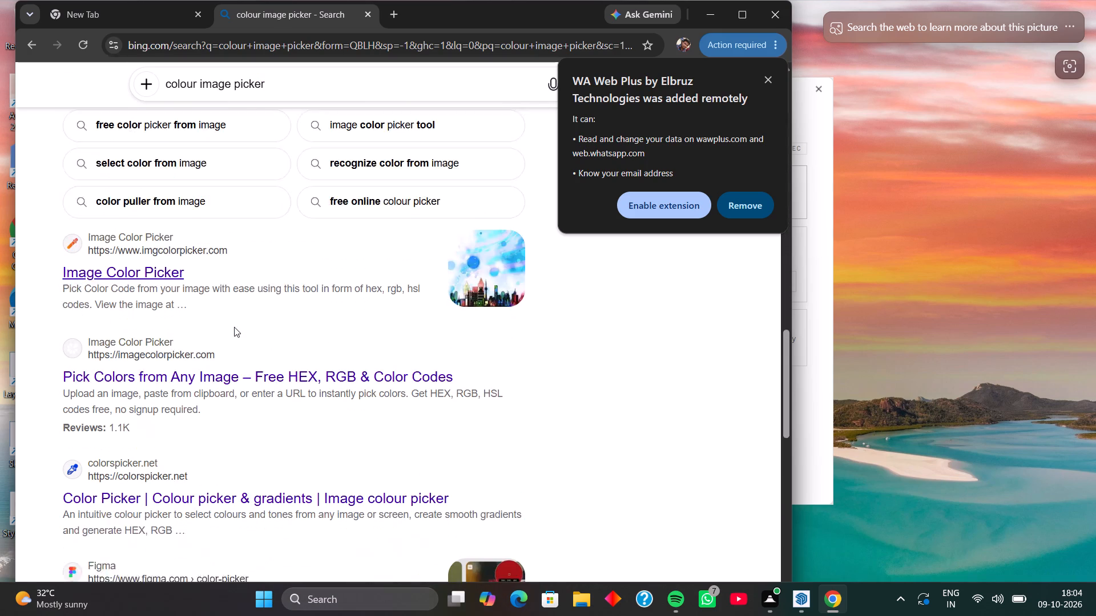
pyautogui.scroll(18, 234, 327)
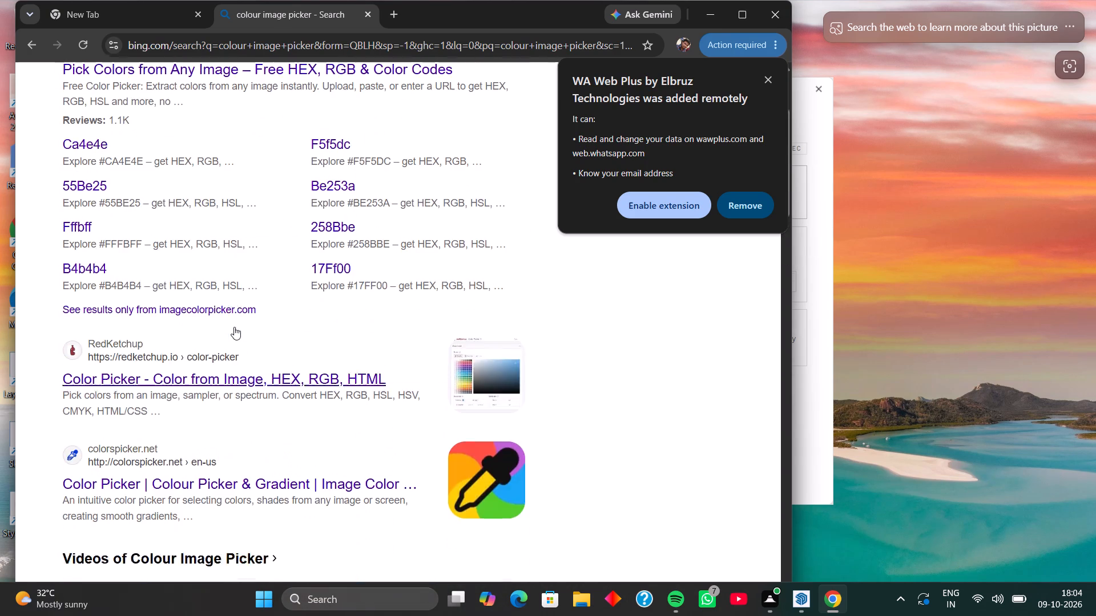
pyautogui.scroll(9, 234, 327)
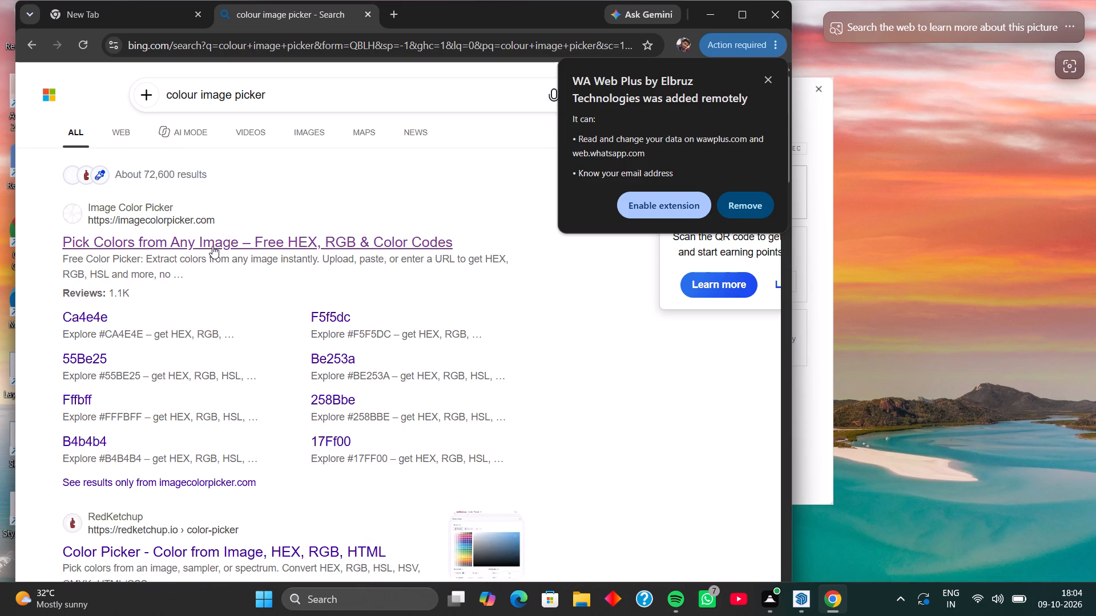
pyautogui.click(212, 246)
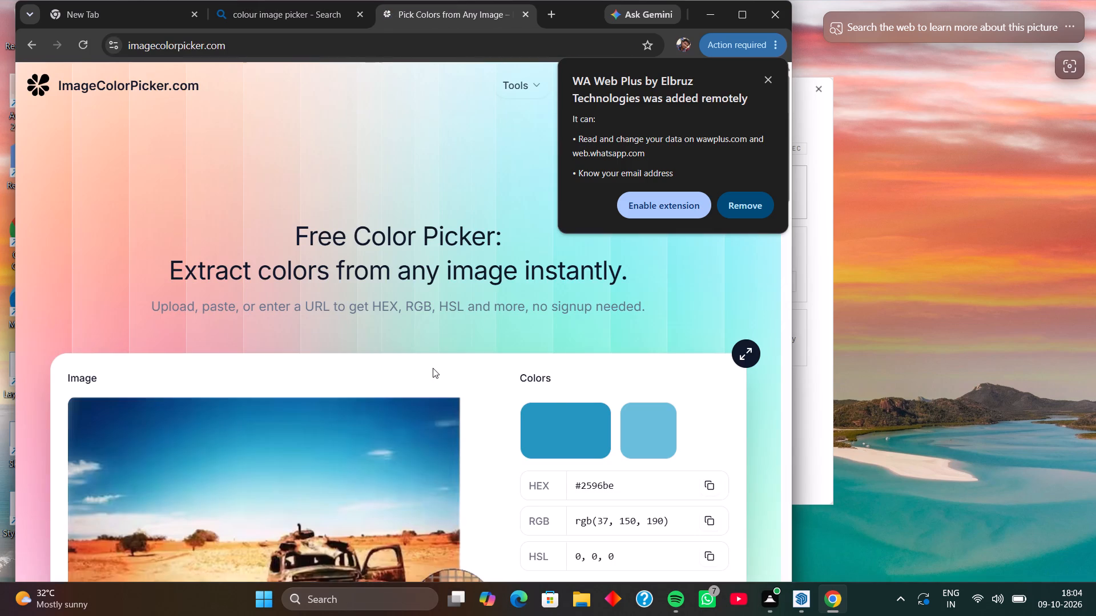
# Start choosing an own image for colour extraction in the ImageColorPicker.com tool.
pyautogui.scroll(-4, 433, 368)
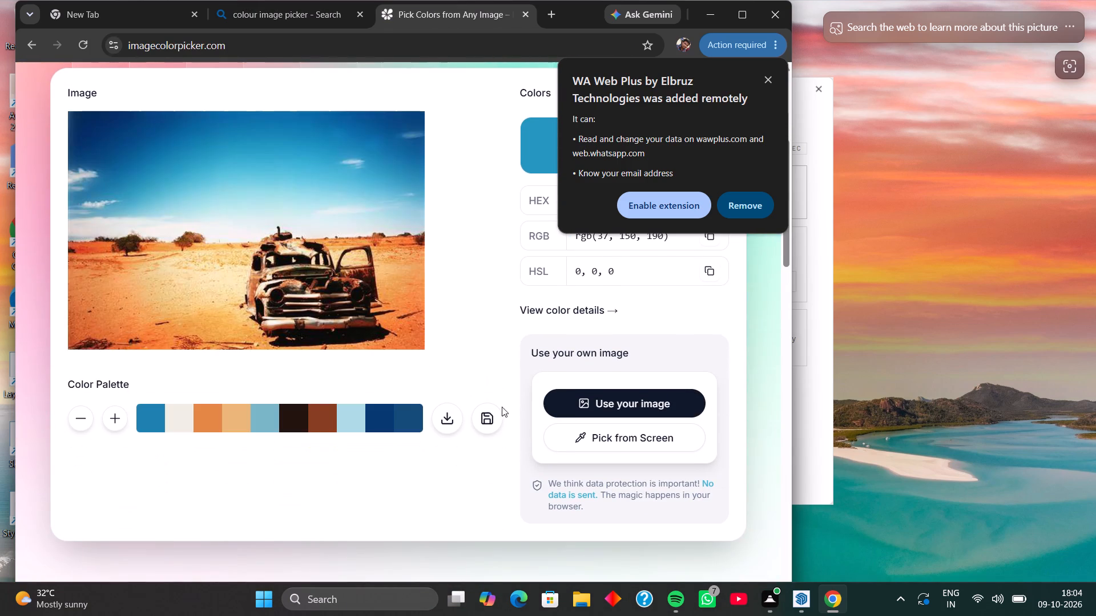
pyautogui.click(651, 410)
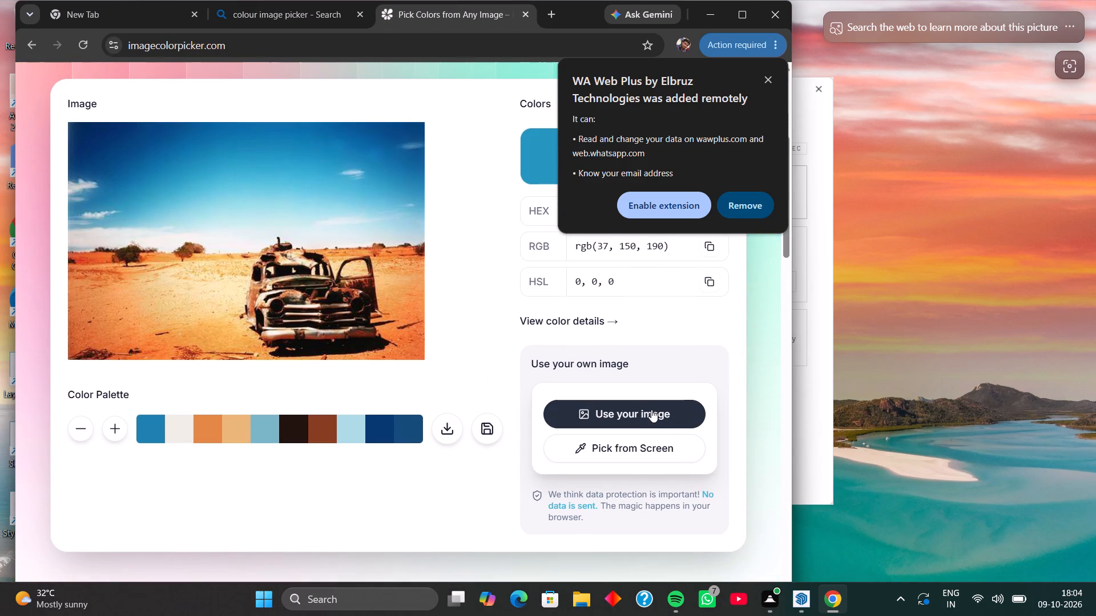
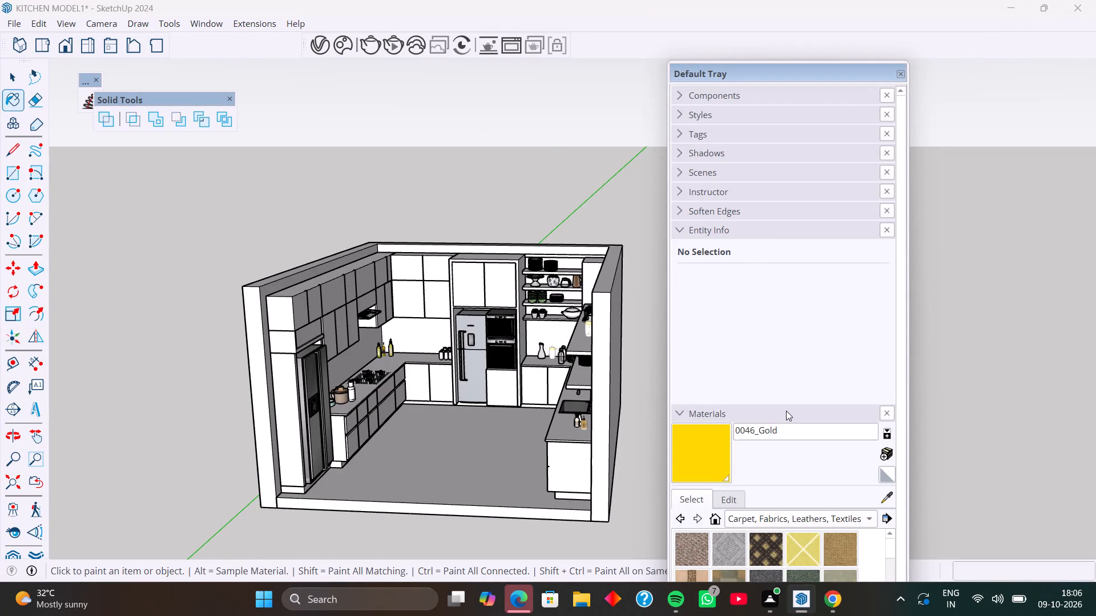
# Paint the kitchen walls with the 0046_Gold material.
pyautogui.scroll(-5, 752, 257)
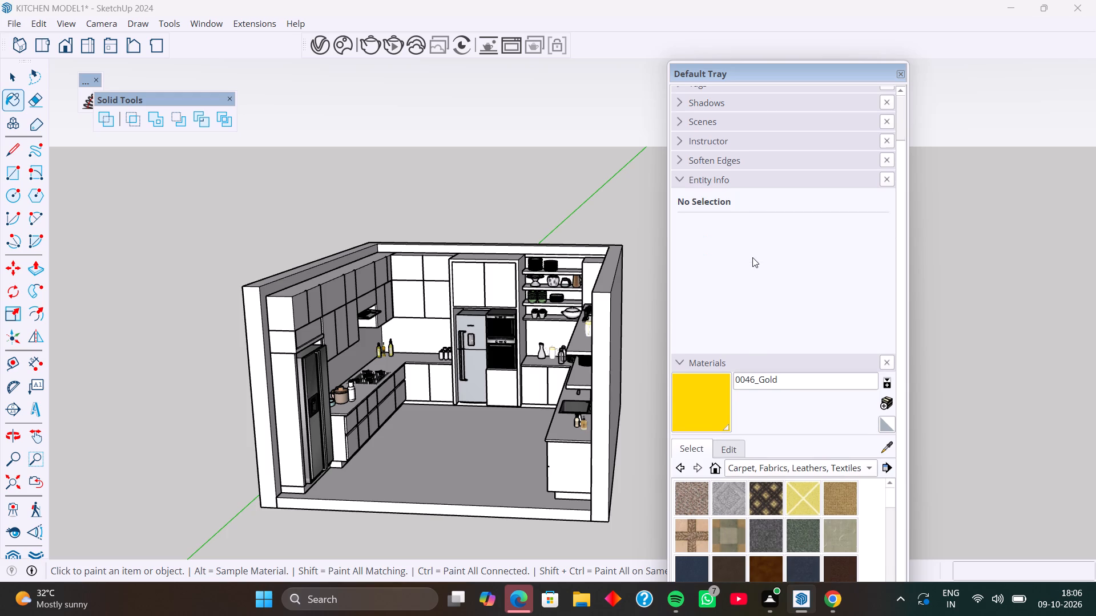
pyautogui.click(887, 449)
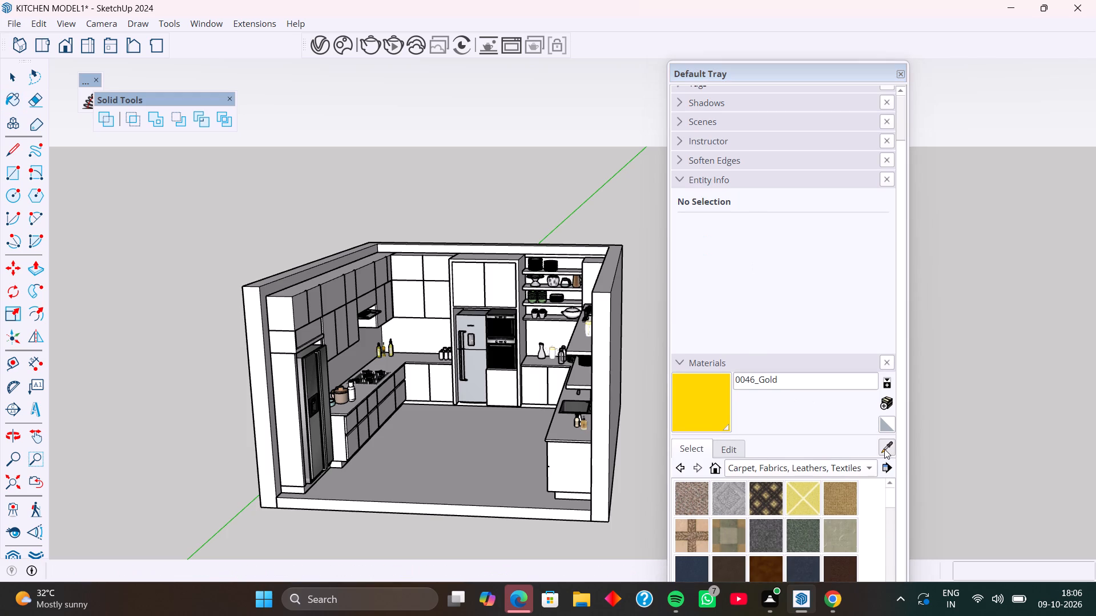
pyautogui.scroll(-4, 708, 437)
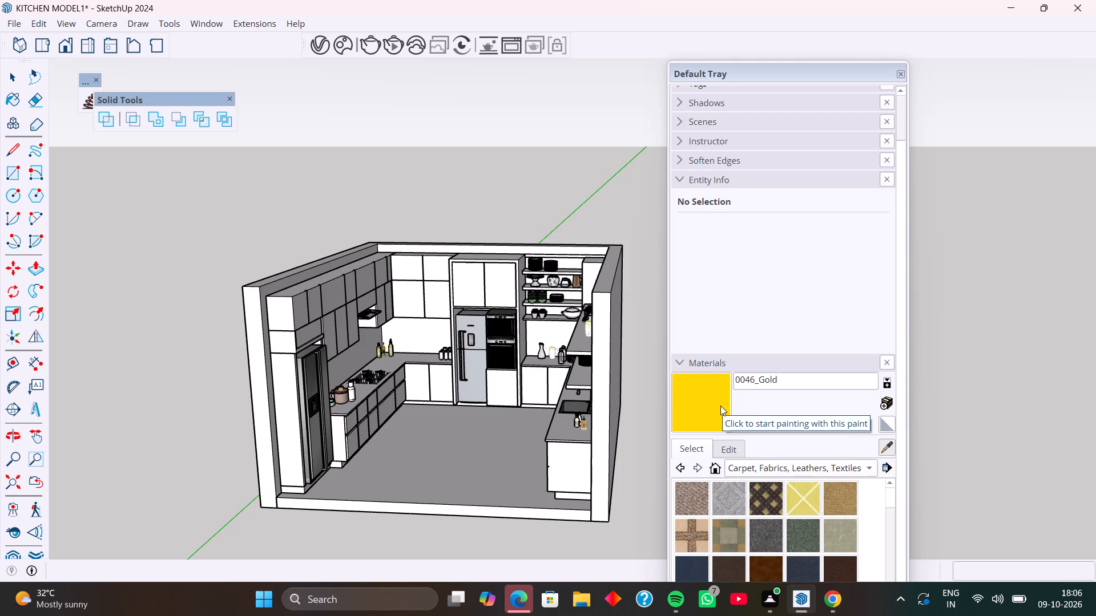
pyautogui.click(720, 406)
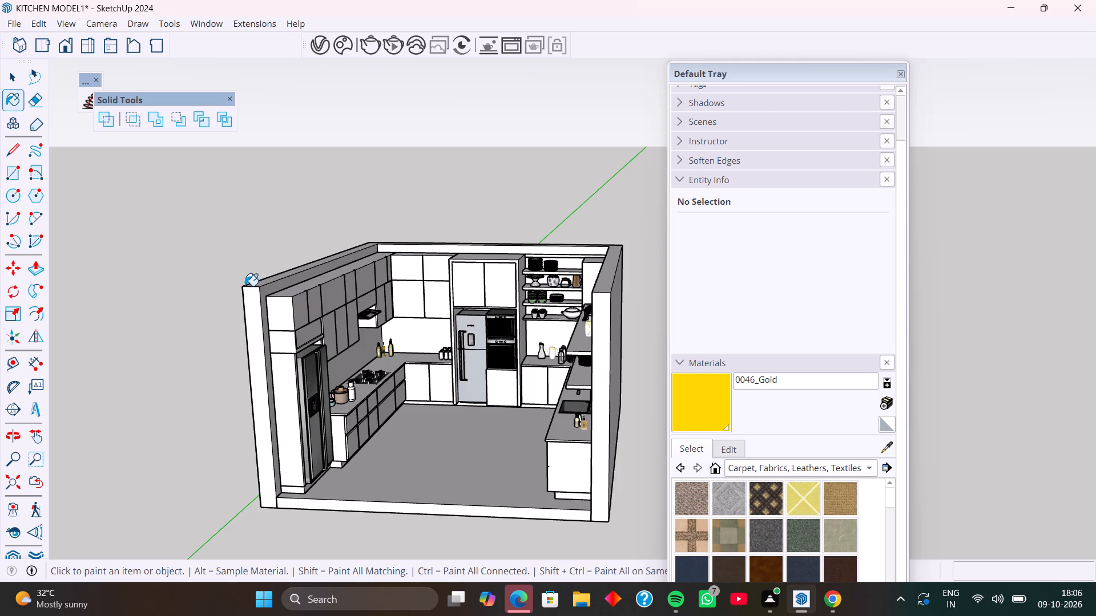
pyautogui.click(256, 286)
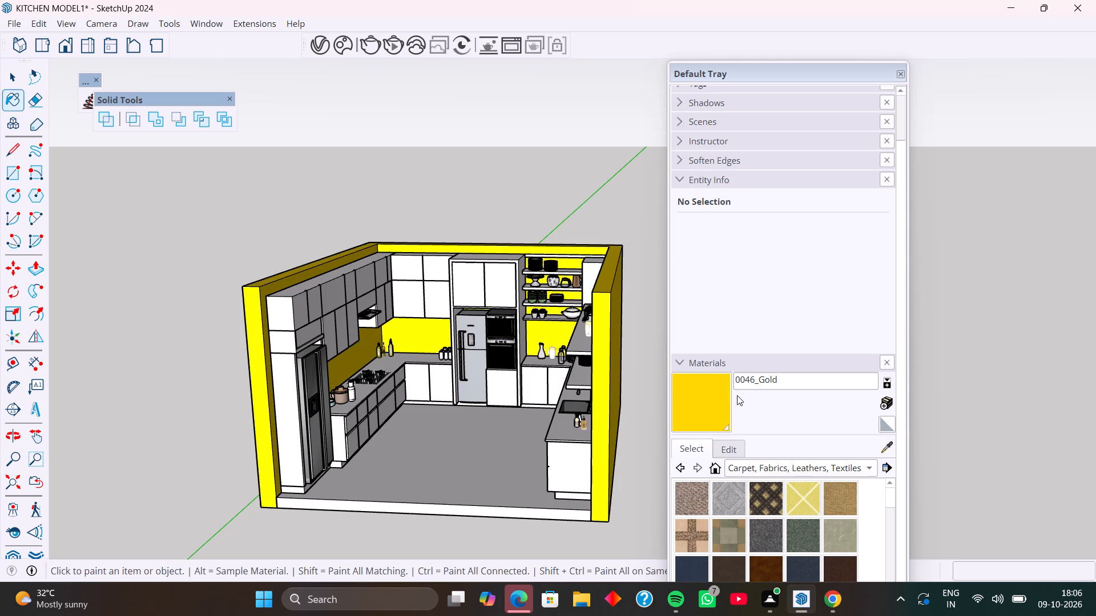
# Edit the 0046_Gold material in RGB mode, setting its colour to R 187, G 147, B 125.
pyautogui.click(887, 448)
pyautogui.click(728, 451)
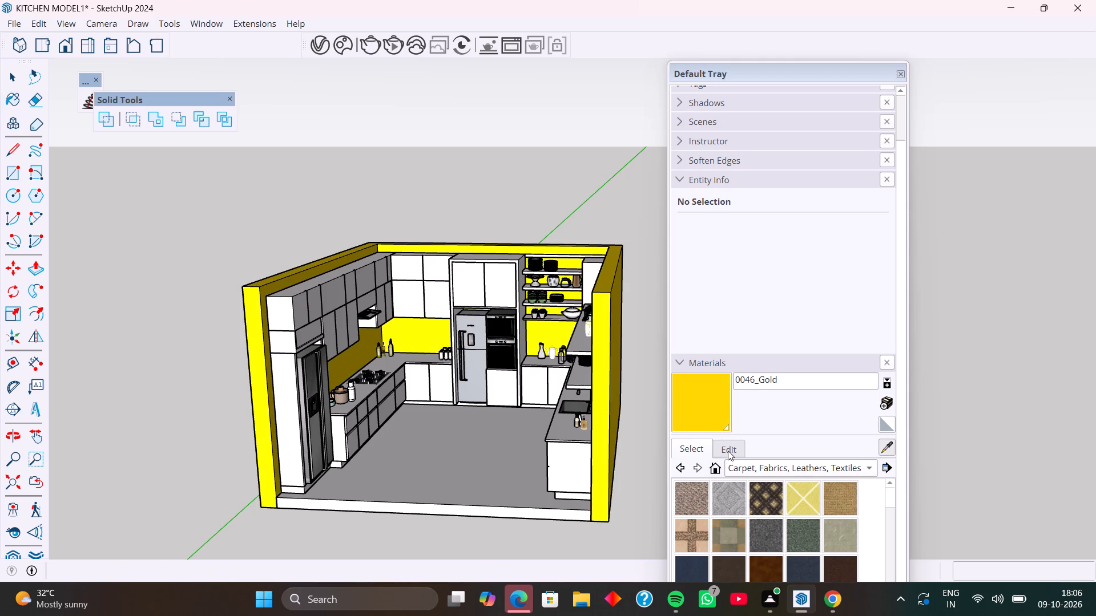
pyautogui.scroll(-5, 728, 376)
pyautogui.scroll(-3, 768, 454)
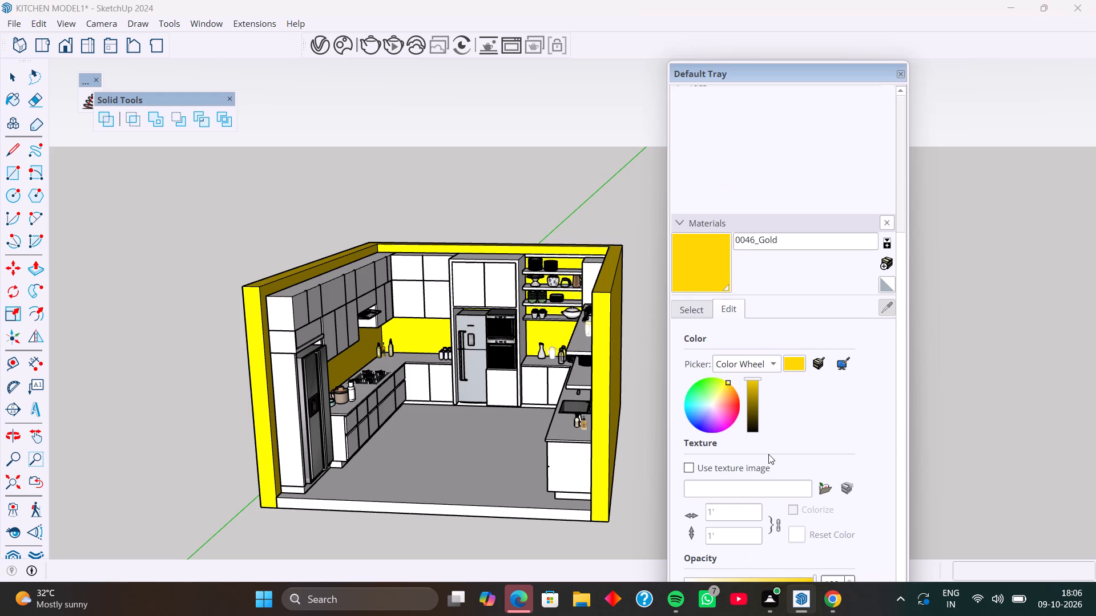
pyautogui.scroll(-1, 768, 454)
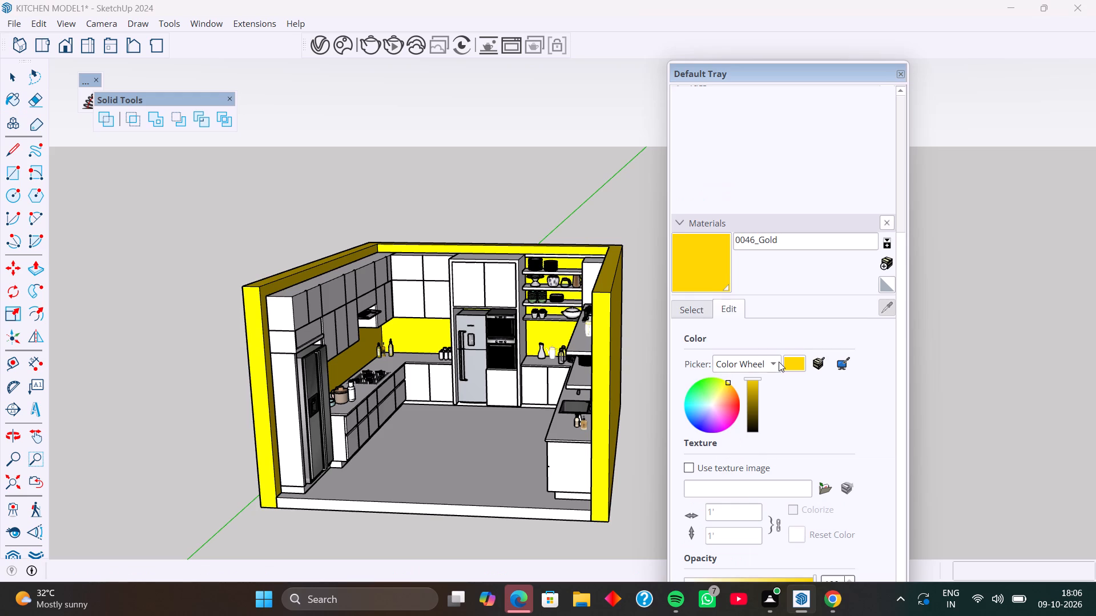
pyautogui.click(774, 360)
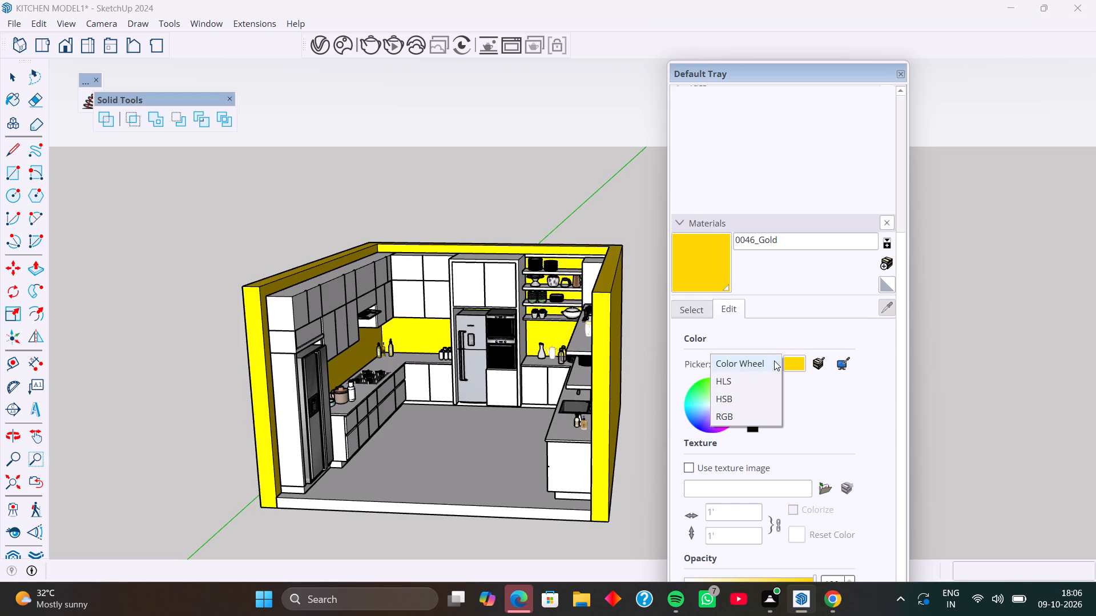
pyautogui.click(734, 419)
pyautogui.scroll(-3, 754, 341)
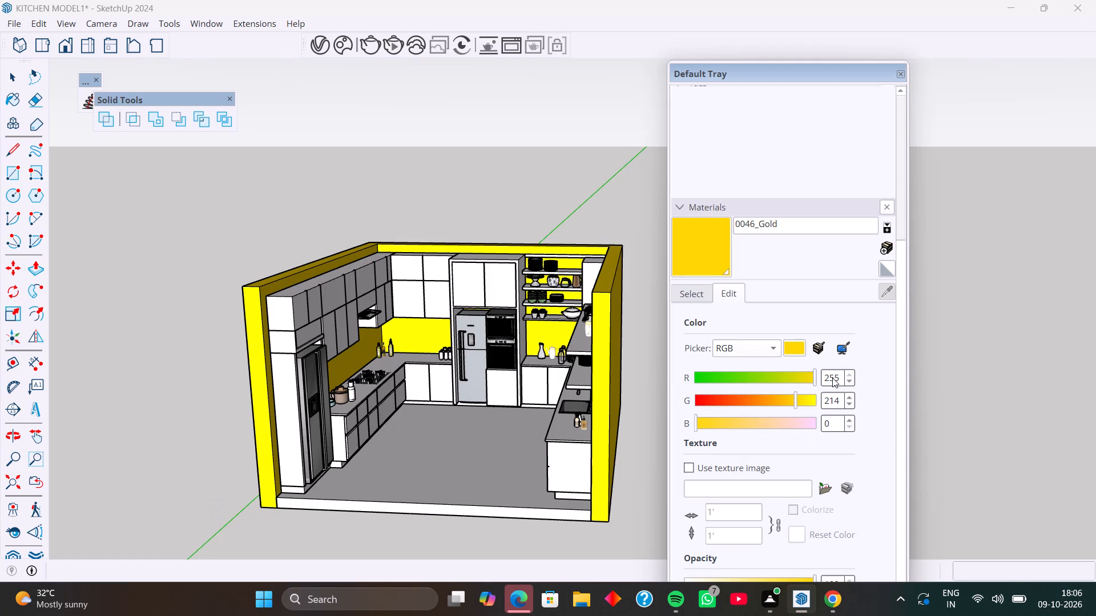
pyautogui.moveTo(841, 372); pyautogui.dragTo(831, 374)
pyautogui.moveTo(829, 374); pyautogui.dragTo(821, 376)
pyautogui.moveTo(842, 372); pyautogui.dragTo(818, 377)
pyautogui.write('187')
pyautogui.moveTo(842, 396); pyautogui.dragTo(820, 401)
pyautogui.write('147')
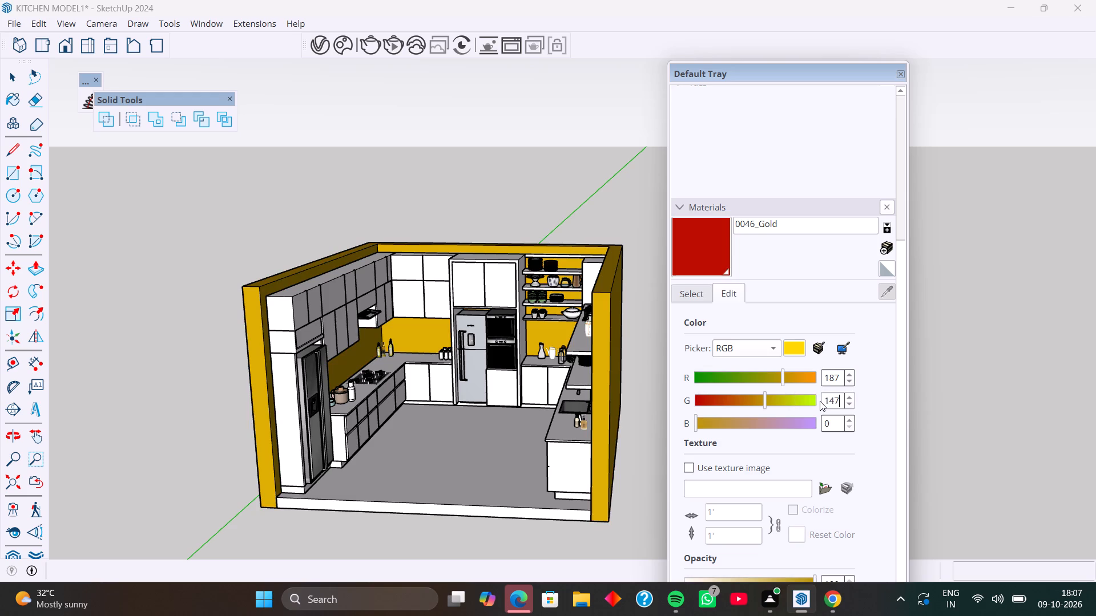
pyautogui.moveTo(837, 419); pyautogui.dragTo(818, 424)
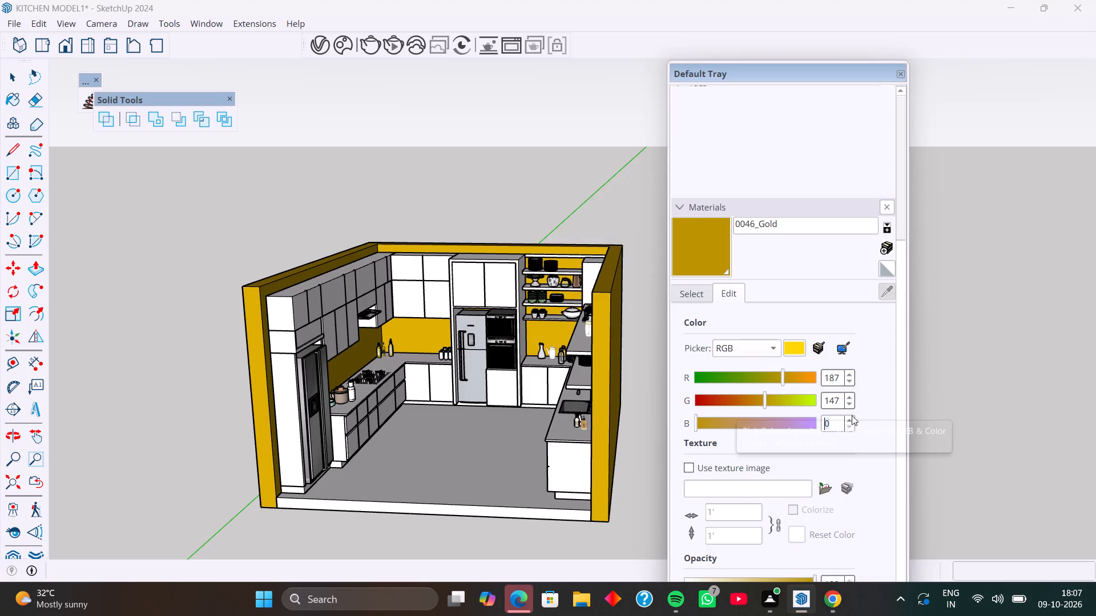
pyautogui.write('125')
pyautogui.press('Return')
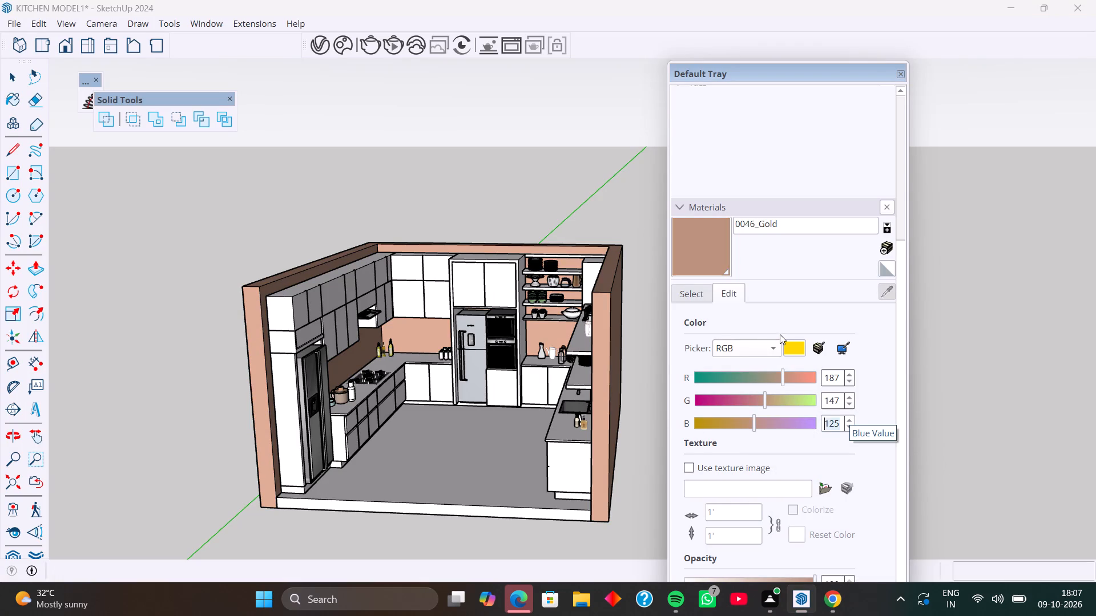
# Paint the upper cabinets on the side and back walls, including the one beside the open shelves, with the edited 0046_Gold material.
pyautogui.click(702, 244)
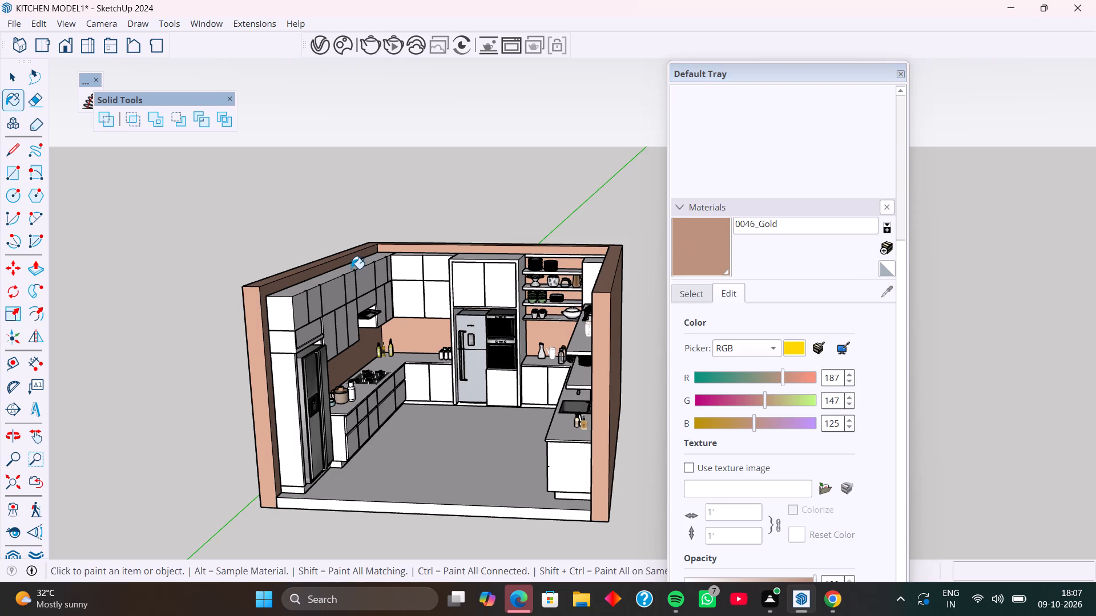
pyautogui.click(348, 275)
pyautogui.click(416, 270)
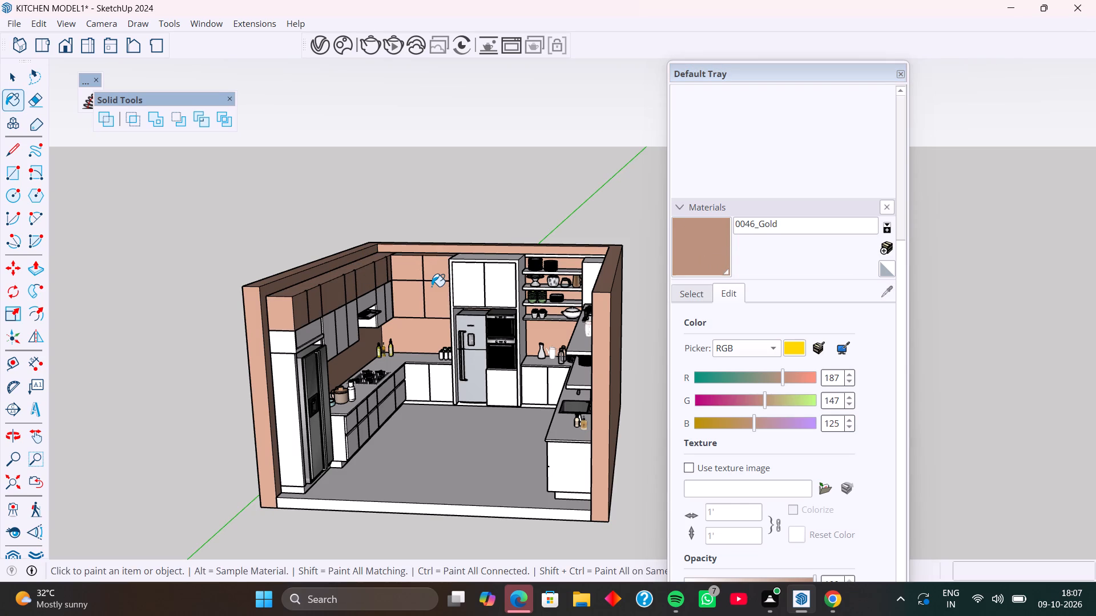
pyautogui.click(362, 283)
pyautogui.moveTo(376, 281); pyautogui.dragTo(482, 261, button='middle')
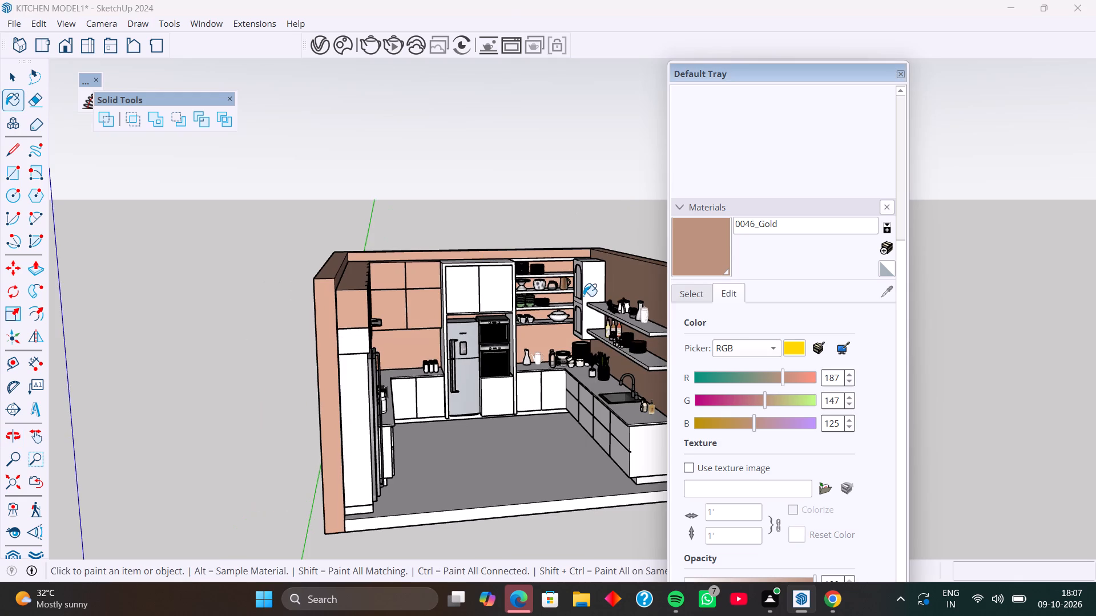
pyautogui.click(584, 295)
# Try to paint the lower floating shelf above the sink counter with the same material.
pyautogui.click(646, 331)
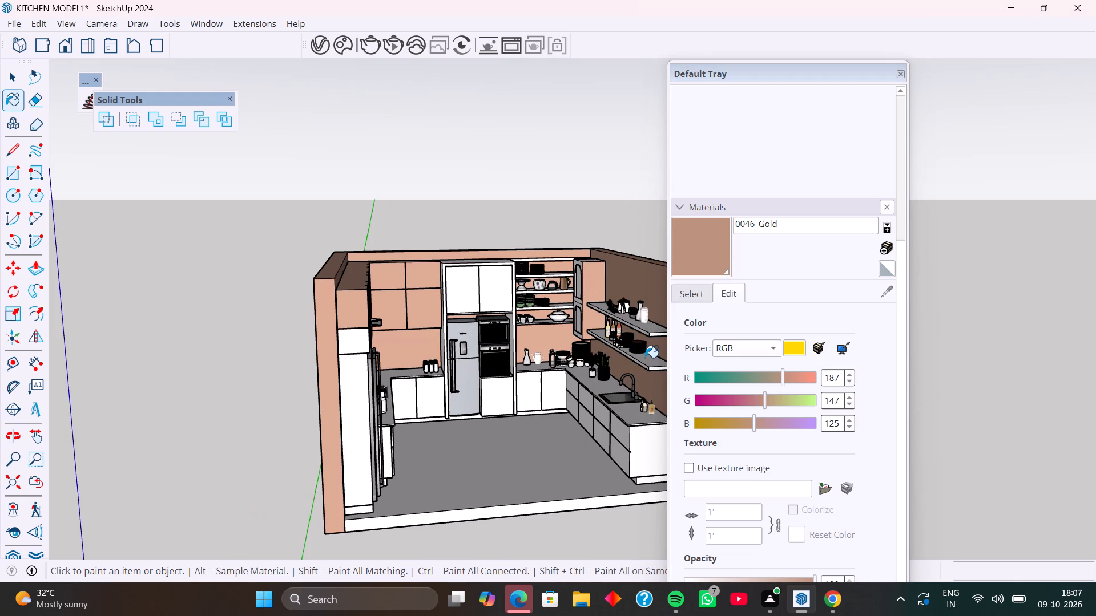
pyautogui.click(651, 338)
pyautogui.click(652, 332)
pyautogui.tripleClick(650, 335)
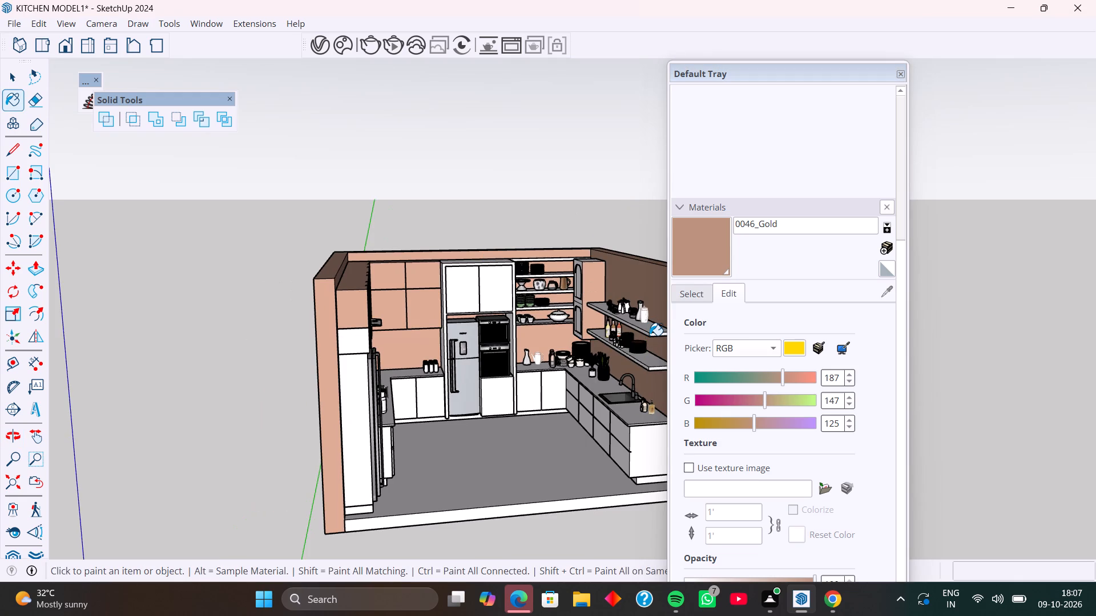
pyautogui.click(650, 335)
pyautogui.press('space')
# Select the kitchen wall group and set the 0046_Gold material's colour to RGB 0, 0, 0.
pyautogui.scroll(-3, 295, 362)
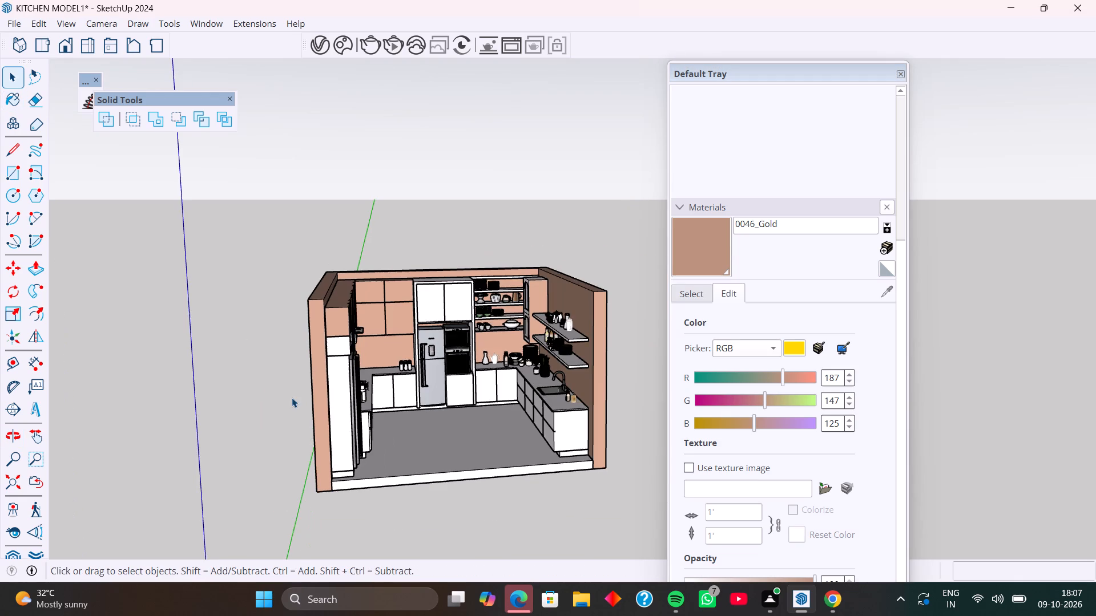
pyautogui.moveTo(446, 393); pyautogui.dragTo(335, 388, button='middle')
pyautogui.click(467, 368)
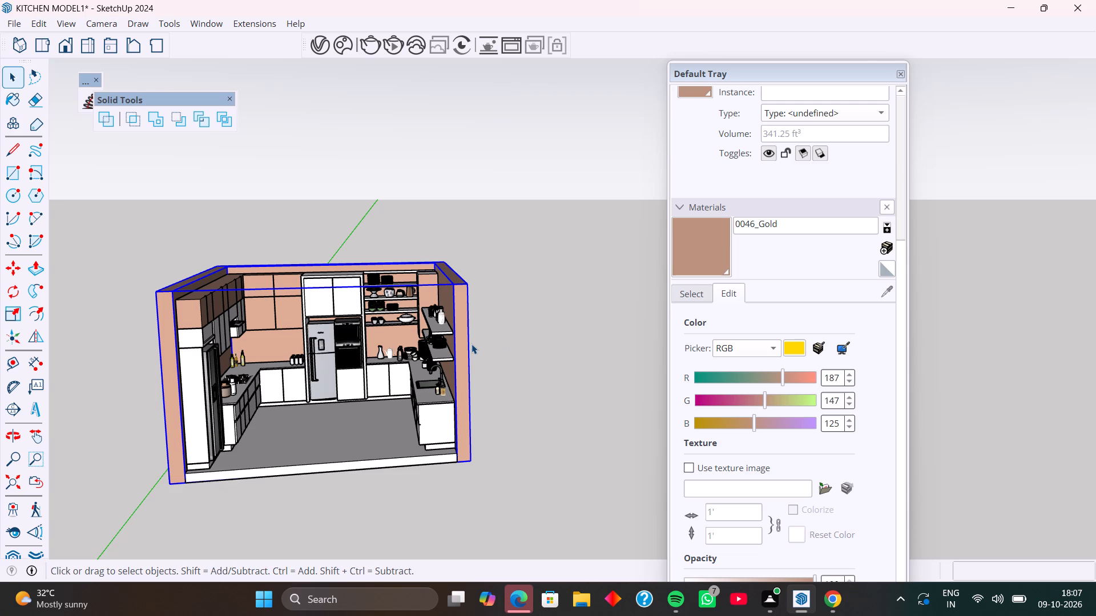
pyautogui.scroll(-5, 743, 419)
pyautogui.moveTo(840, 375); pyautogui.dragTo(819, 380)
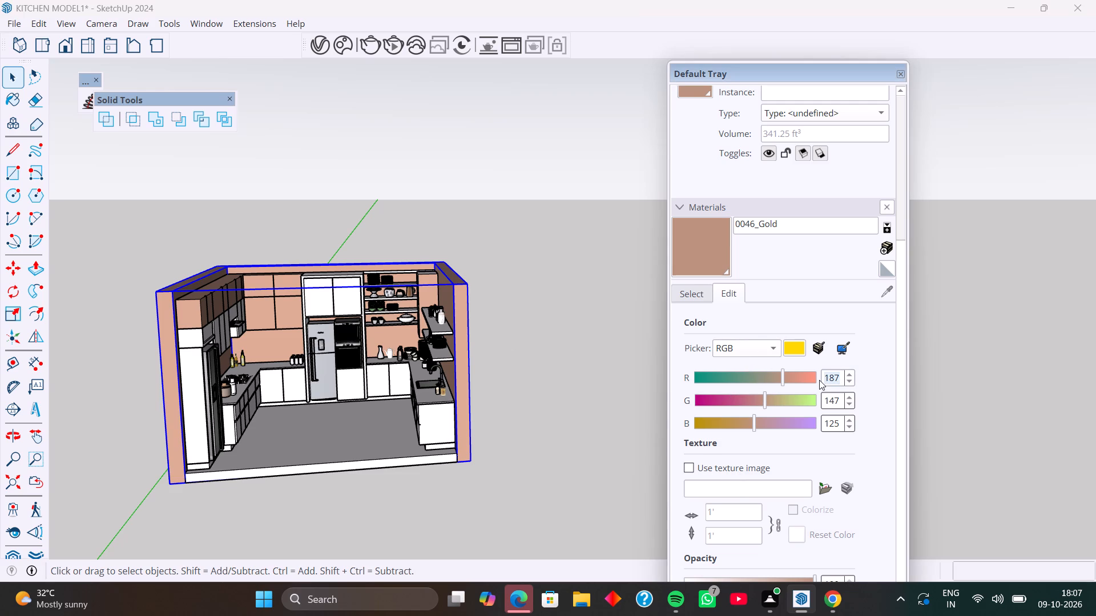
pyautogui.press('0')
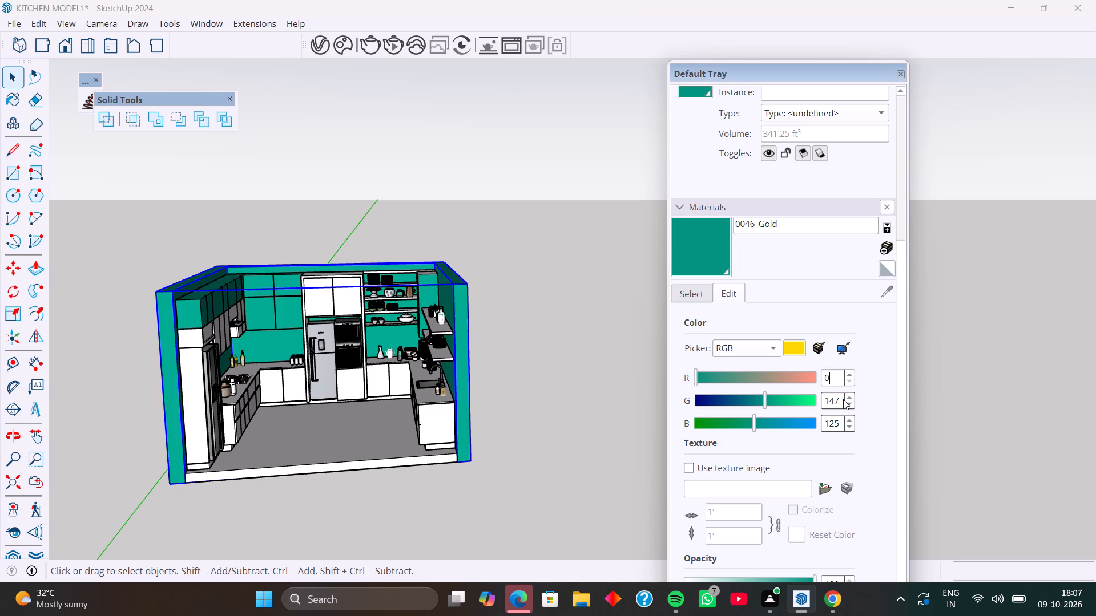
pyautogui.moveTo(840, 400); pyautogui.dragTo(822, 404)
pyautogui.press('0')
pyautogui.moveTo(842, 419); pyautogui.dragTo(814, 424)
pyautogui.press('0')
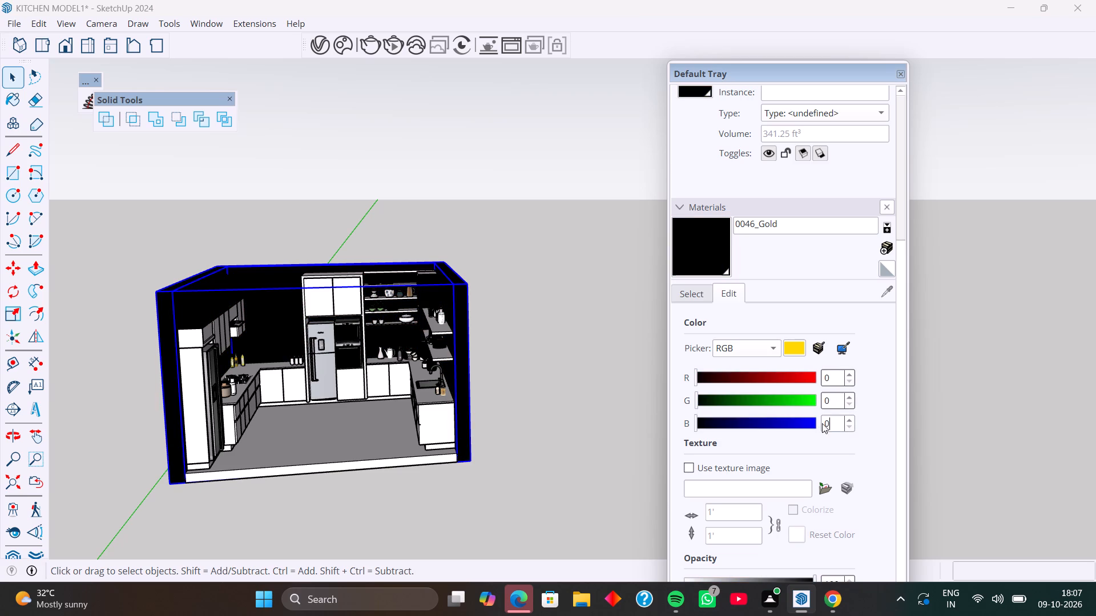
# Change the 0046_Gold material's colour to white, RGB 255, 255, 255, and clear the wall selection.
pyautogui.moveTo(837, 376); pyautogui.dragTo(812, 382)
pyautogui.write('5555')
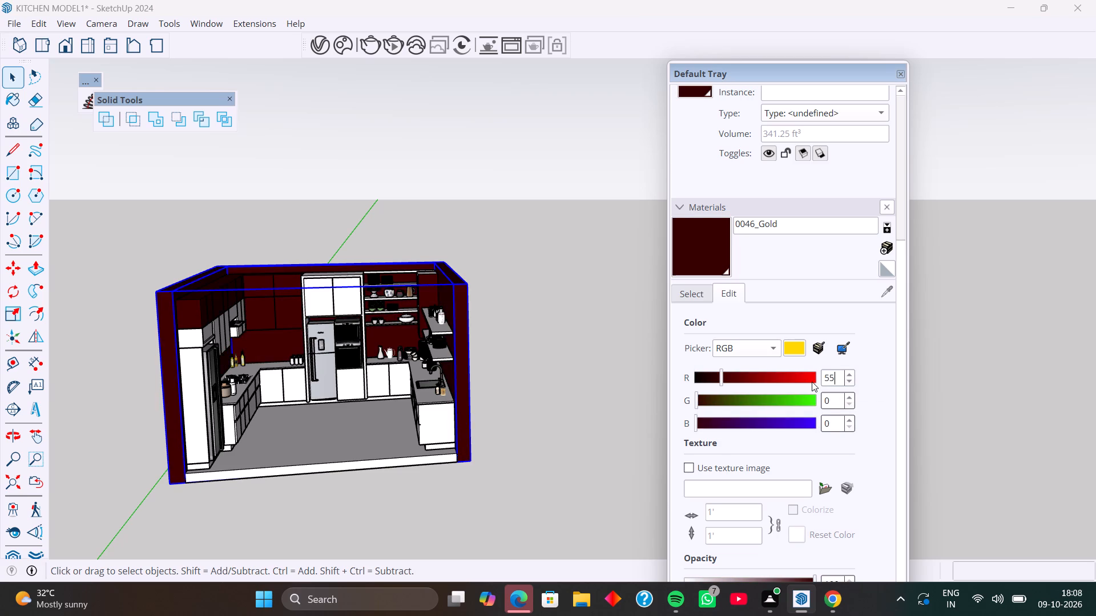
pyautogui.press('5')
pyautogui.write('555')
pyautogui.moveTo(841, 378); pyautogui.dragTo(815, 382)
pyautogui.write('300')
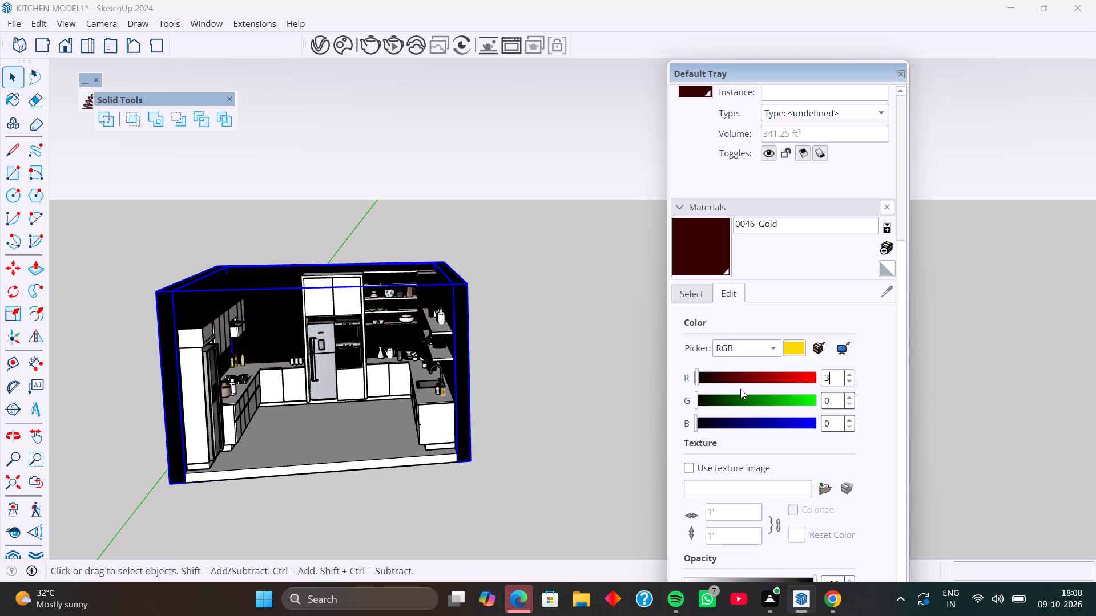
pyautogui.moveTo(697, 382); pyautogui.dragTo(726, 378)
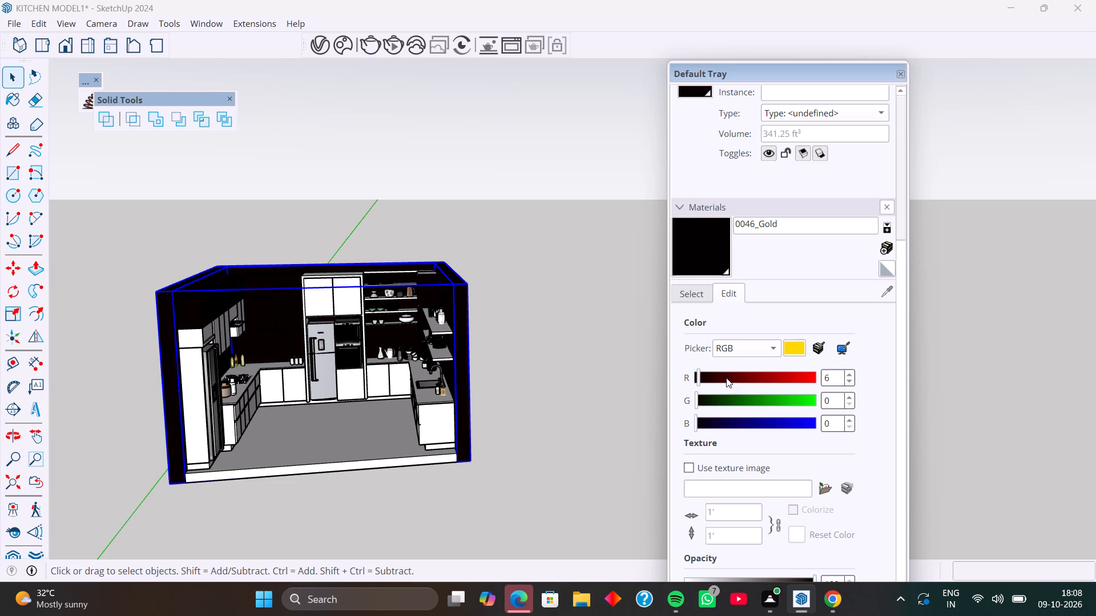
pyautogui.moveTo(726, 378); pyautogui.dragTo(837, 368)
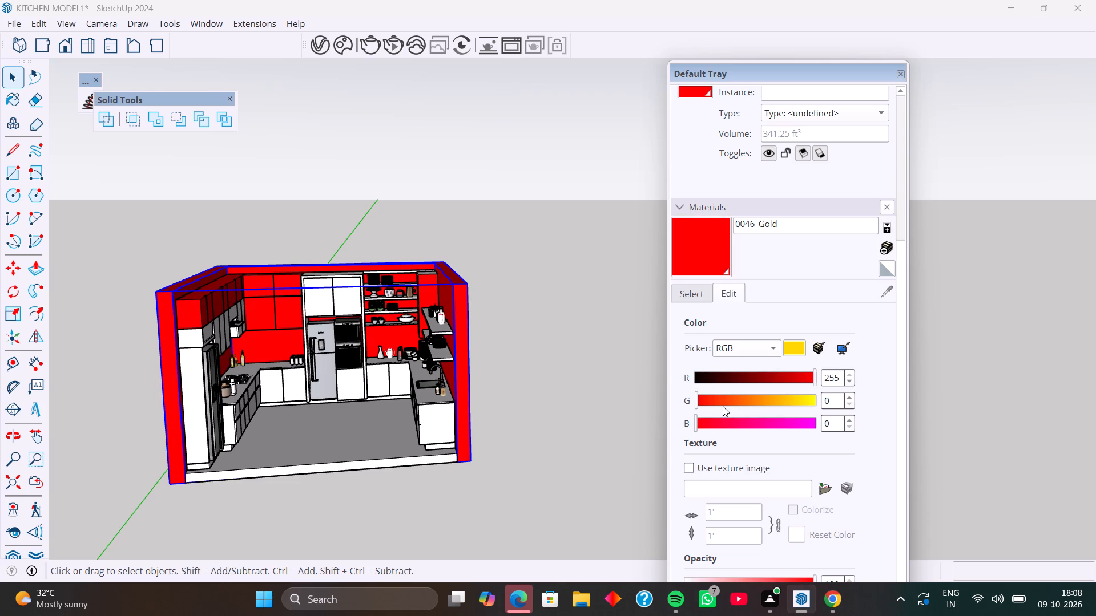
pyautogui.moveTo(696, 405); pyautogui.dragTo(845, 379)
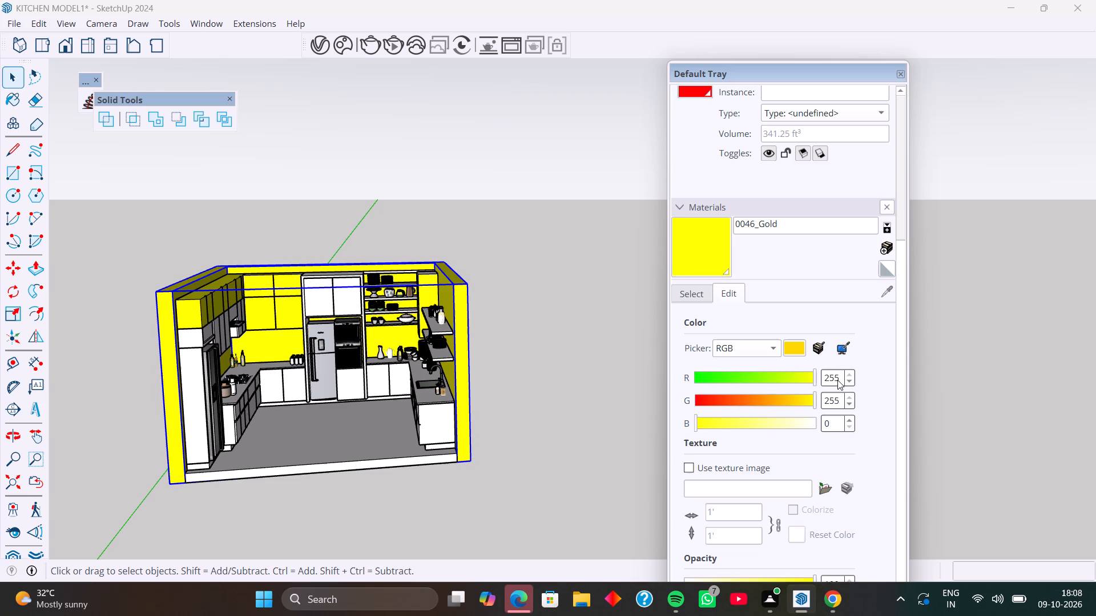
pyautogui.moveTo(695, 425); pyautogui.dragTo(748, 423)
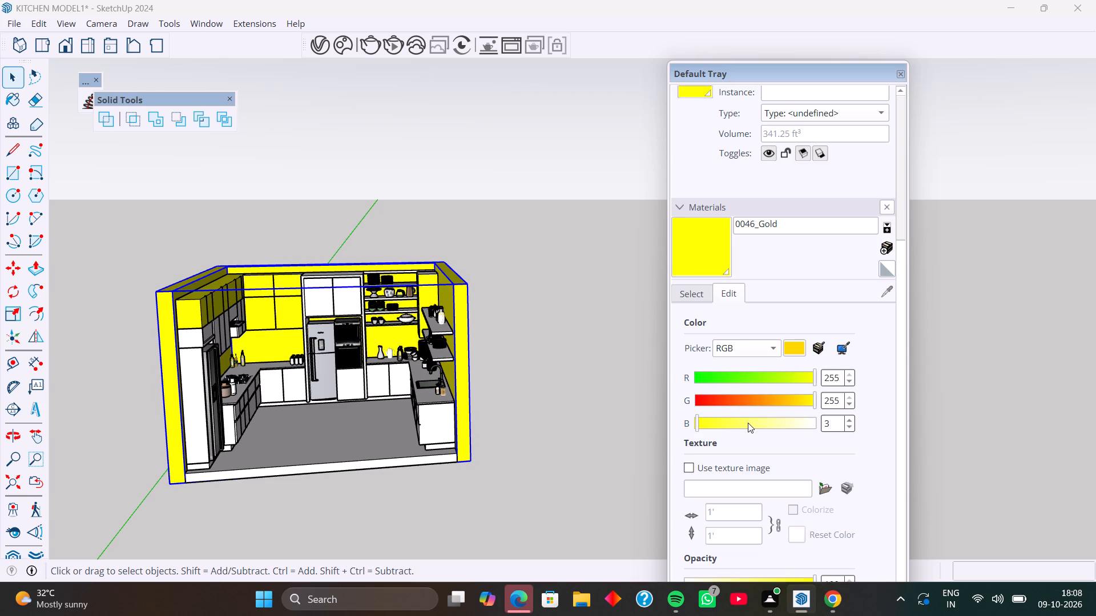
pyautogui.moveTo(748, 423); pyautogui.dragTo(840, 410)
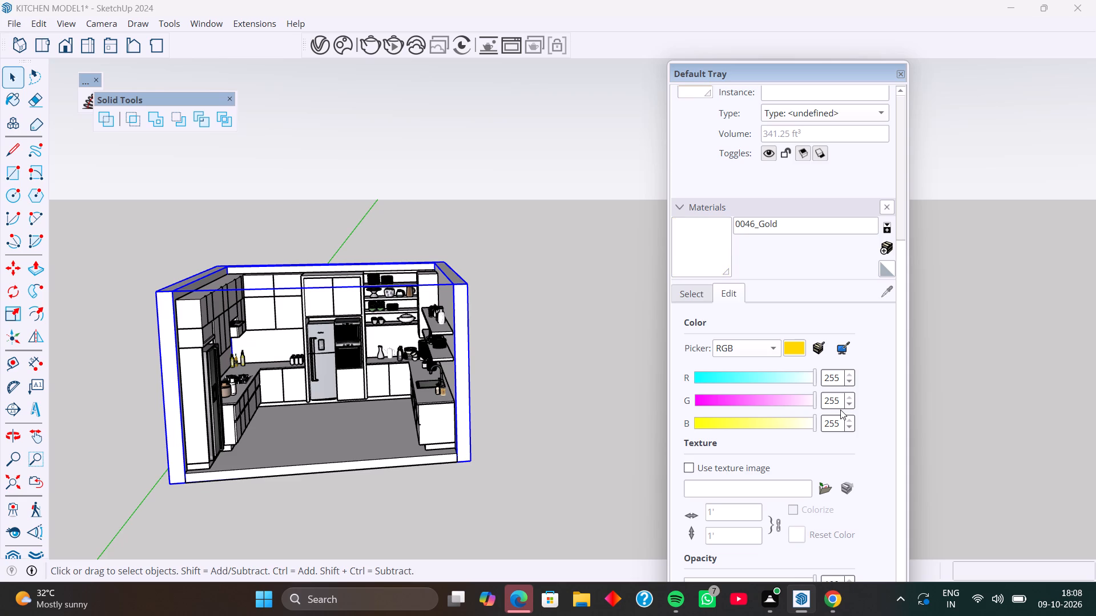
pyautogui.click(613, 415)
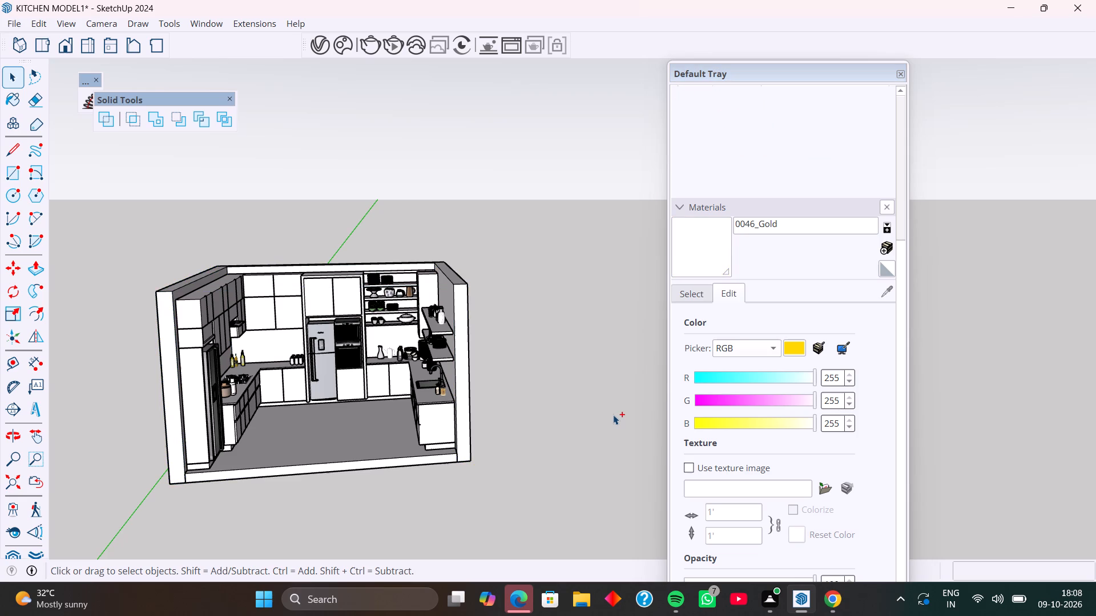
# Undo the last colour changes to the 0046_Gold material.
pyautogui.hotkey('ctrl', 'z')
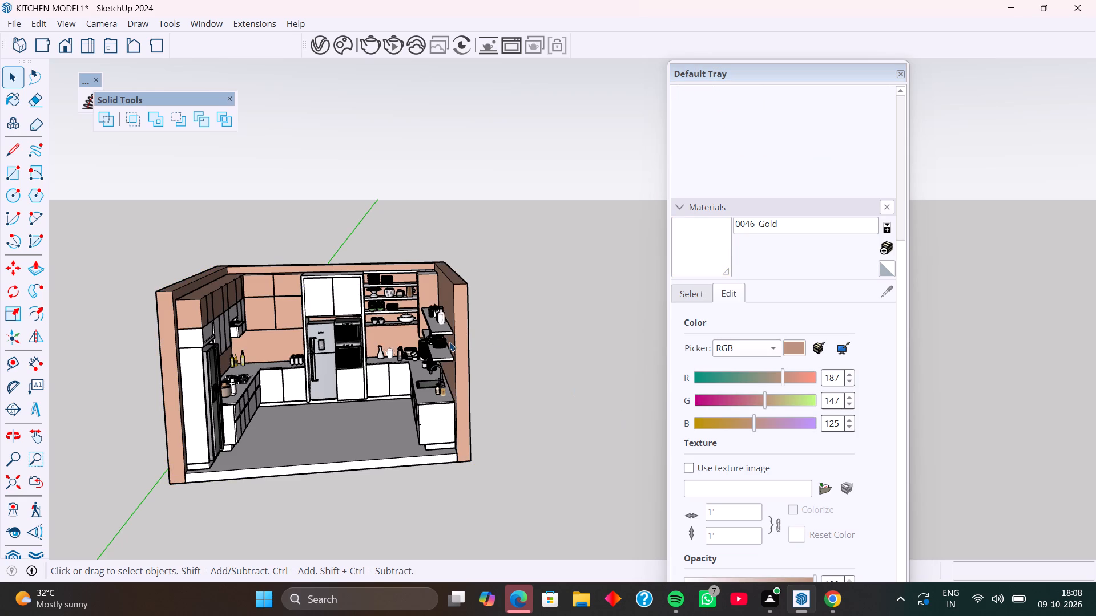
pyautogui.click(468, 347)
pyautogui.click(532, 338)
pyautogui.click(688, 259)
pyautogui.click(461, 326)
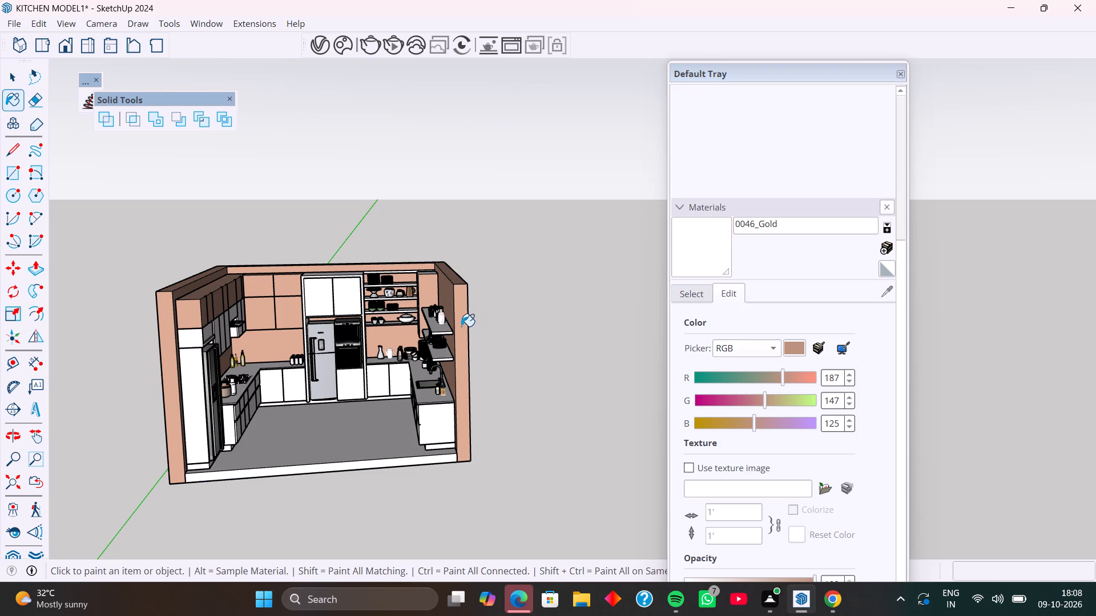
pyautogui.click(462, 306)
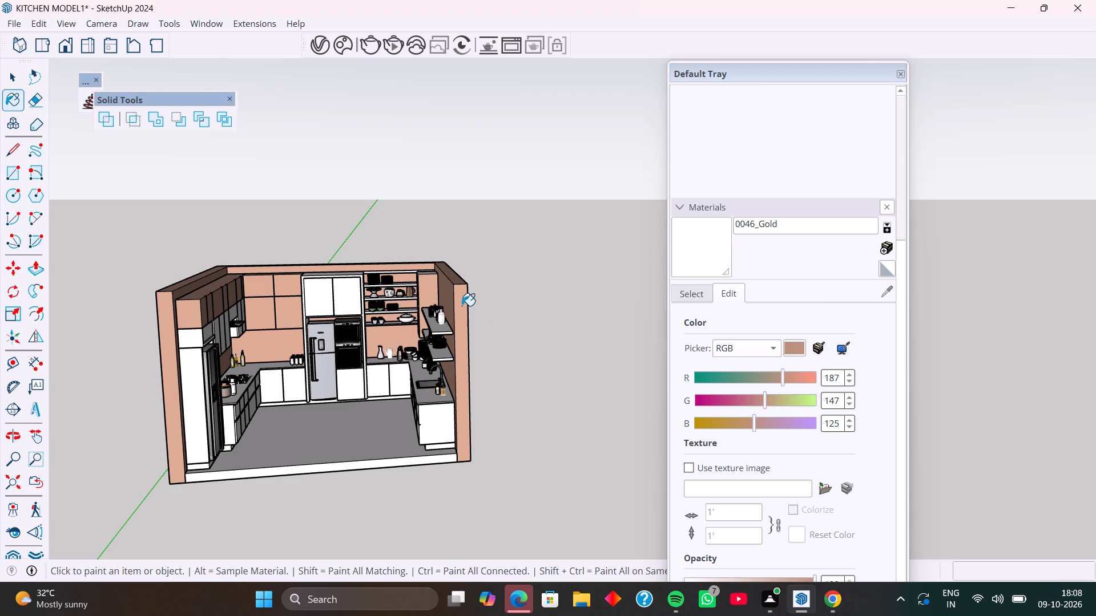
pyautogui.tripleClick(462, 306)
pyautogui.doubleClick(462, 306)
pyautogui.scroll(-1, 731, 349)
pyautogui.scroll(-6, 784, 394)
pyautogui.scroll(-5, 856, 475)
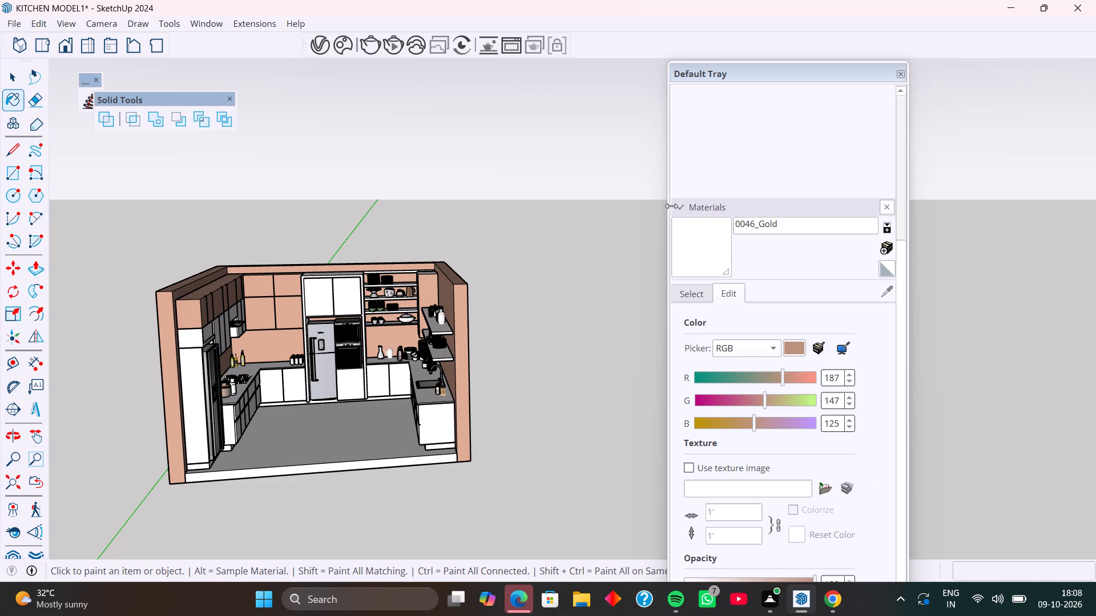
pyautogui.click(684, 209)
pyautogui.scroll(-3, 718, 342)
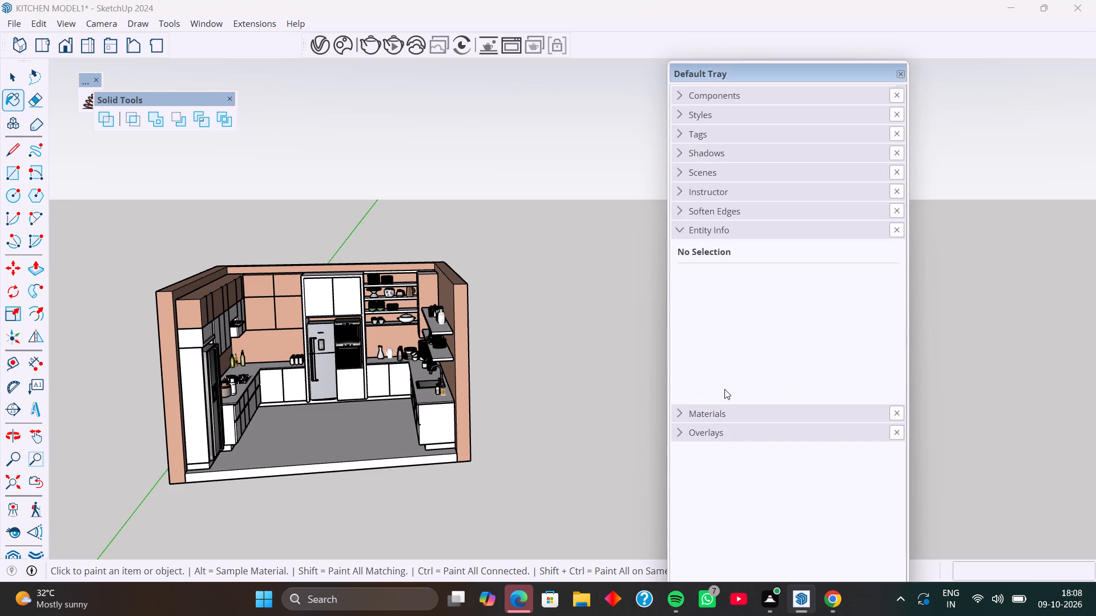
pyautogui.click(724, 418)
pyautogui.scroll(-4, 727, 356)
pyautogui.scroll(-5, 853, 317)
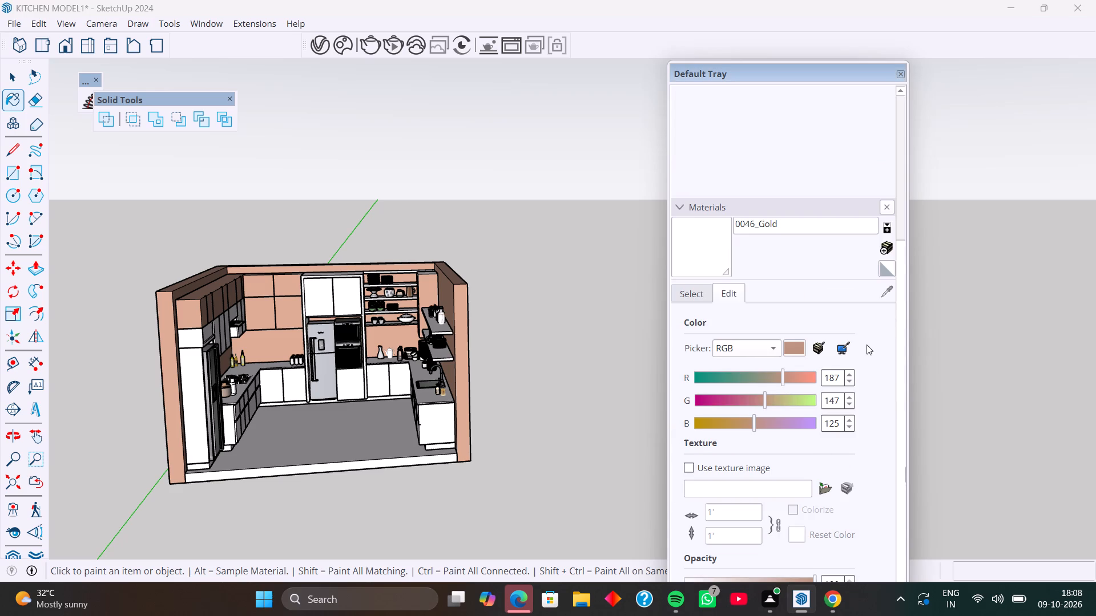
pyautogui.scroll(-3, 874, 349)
# Paint the kitchen wall group with the white swatch from the Colors material collection.
pyautogui.click(703, 292)
pyautogui.scroll(-3, 761, 360)
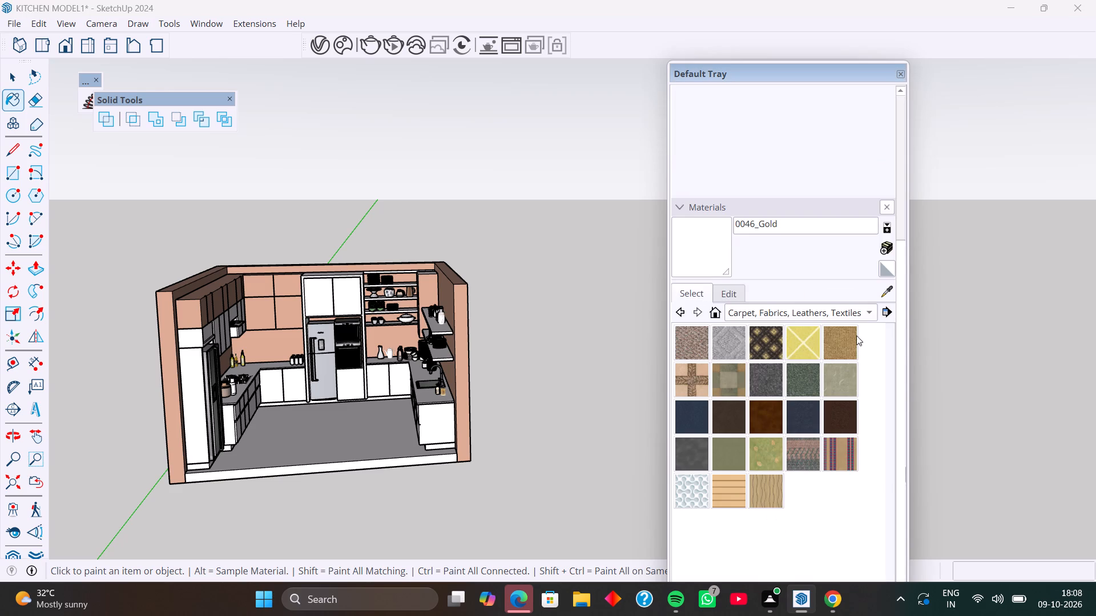
pyautogui.click(872, 310)
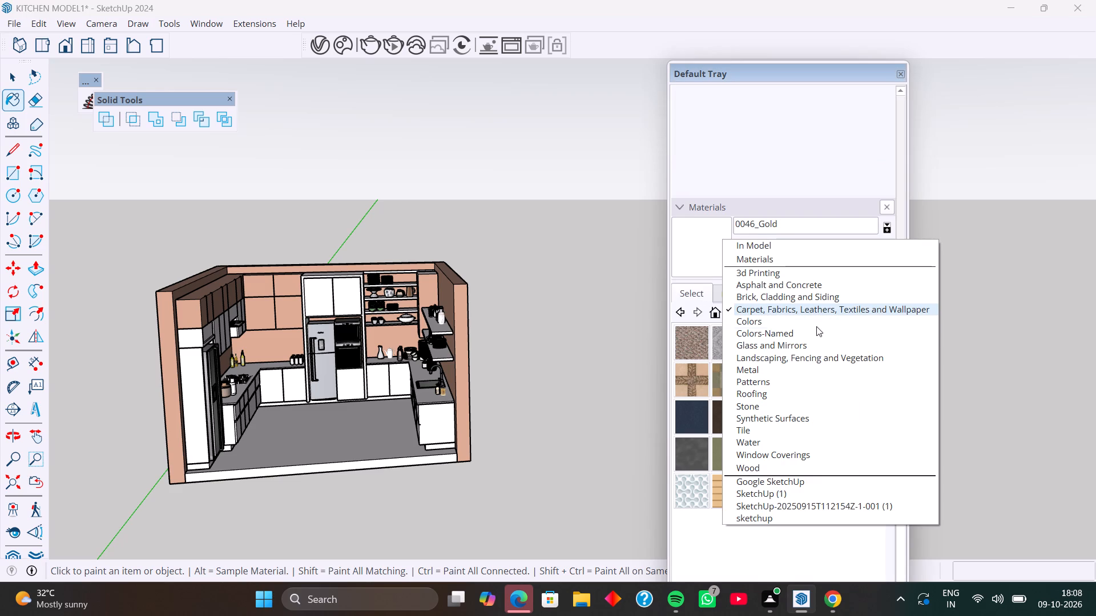
pyautogui.click(800, 323)
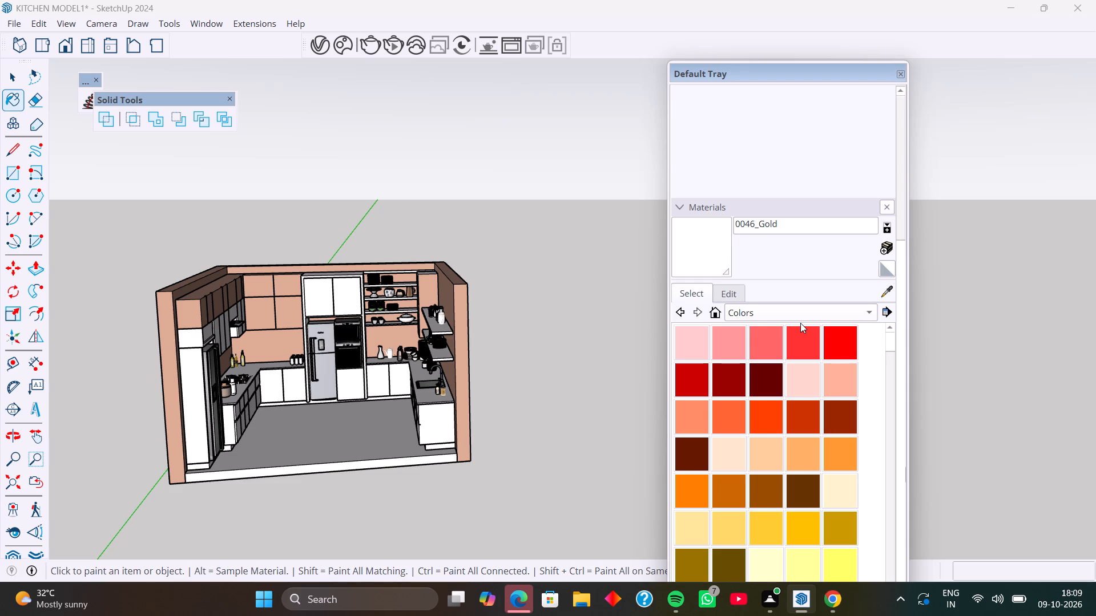
pyautogui.scroll(-4, 759, 381)
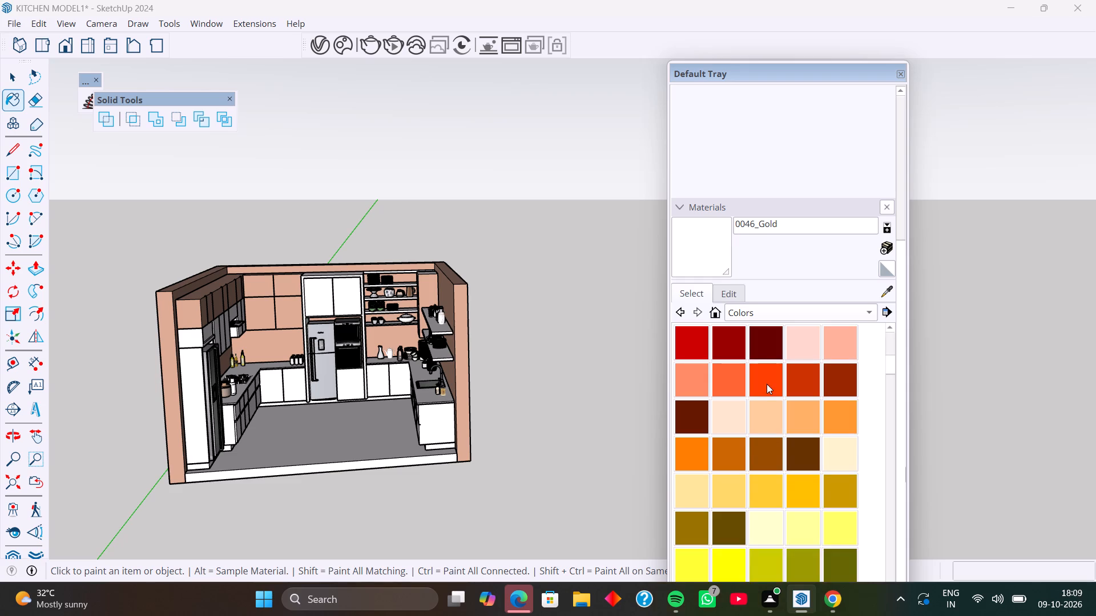
pyautogui.scroll(-15, 767, 384)
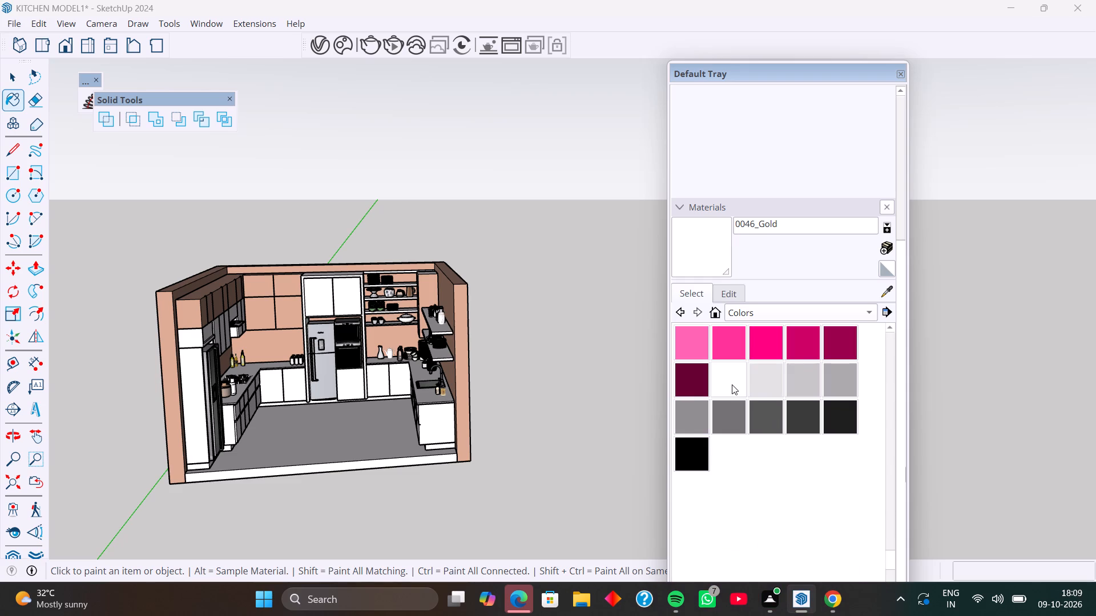
pyautogui.click(728, 379)
pyautogui.click(463, 313)
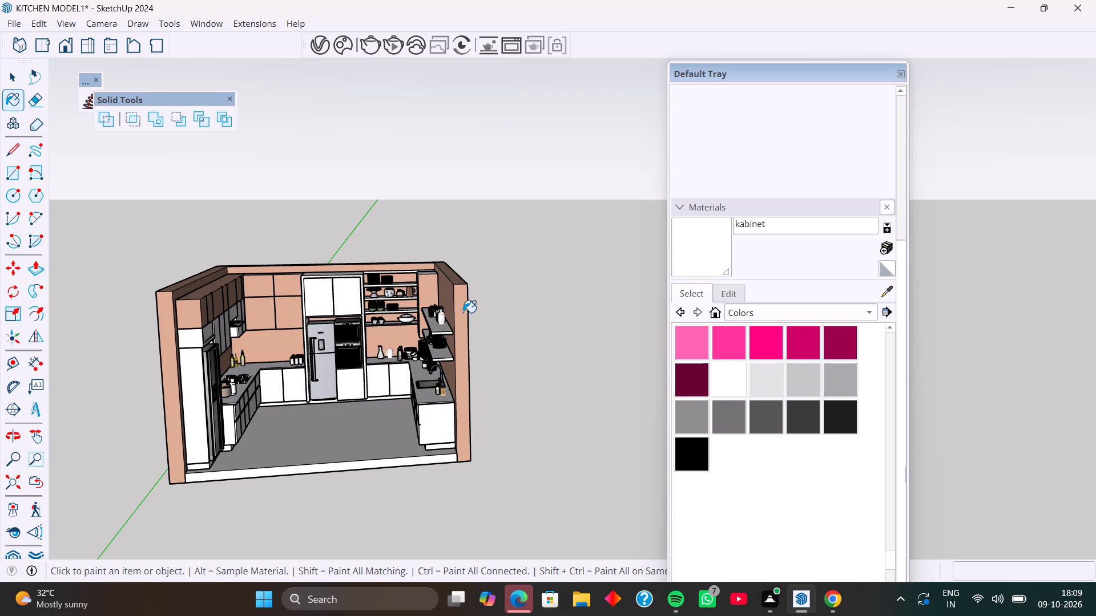
pyautogui.click(460, 303)
pyautogui.moveTo(460, 303); pyautogui.dragTo(553, 293, button='middle')
pyautogui.moveTo(436, 310); pyautogui.dragTo(349, 319, button='middle')
pyautogui.scroll(4, 313, 342)
pyautogui.press('space')
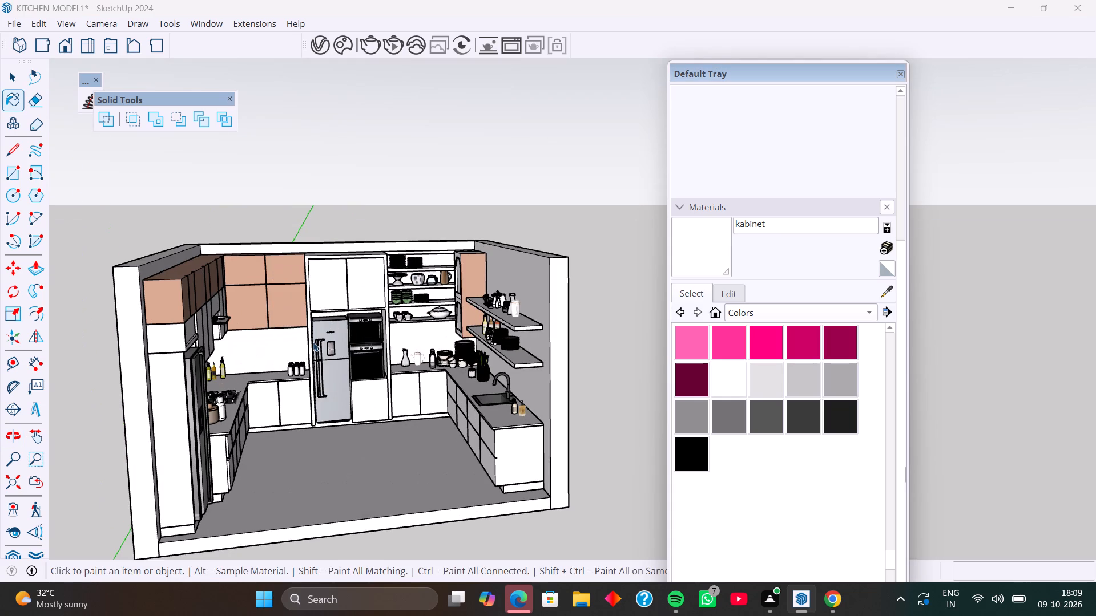
# Paint the four-door upper cabinet group beside the refrigerator with the same white material.
pyautogui.click(288, 301)
pyautogui.click(691, 238)
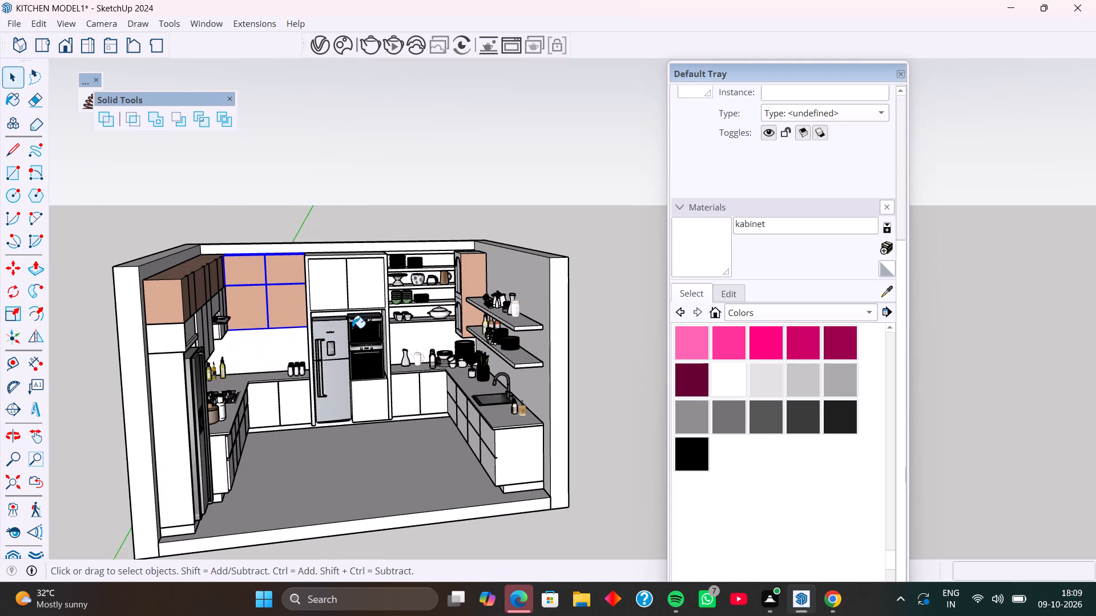
pyautogui.press('space')
pyautogui.click(355, 222)
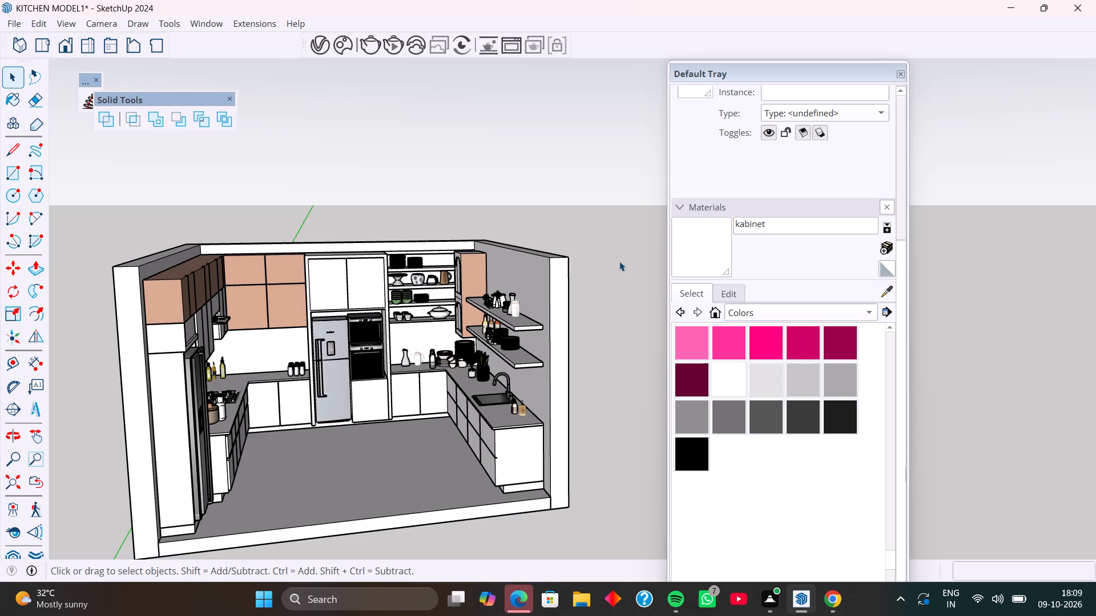
pyautogui.click(695, 248)
pyautogui.click(288, 281)
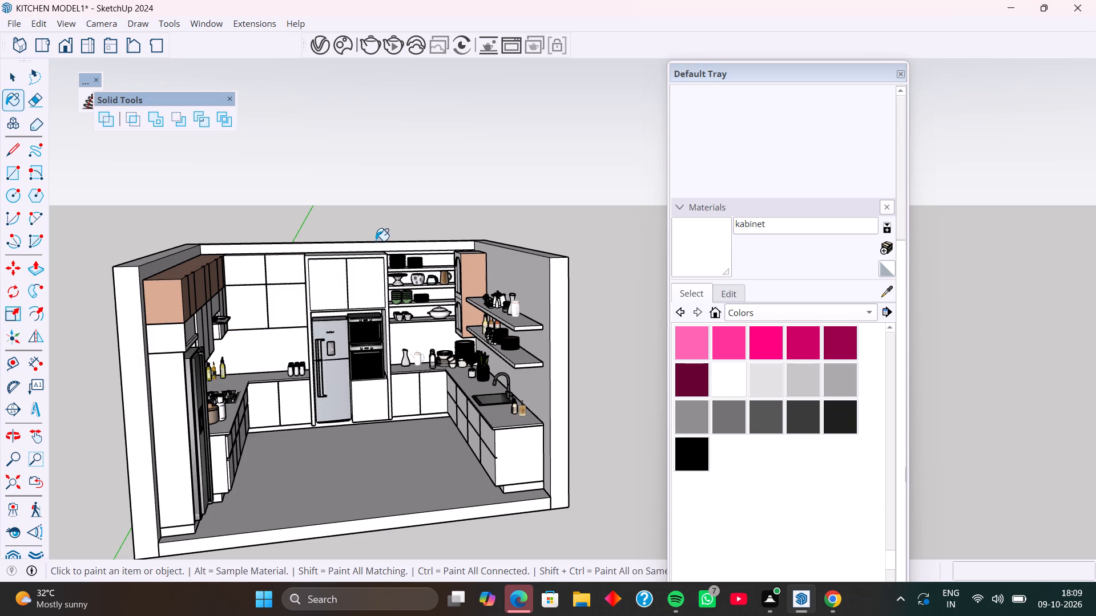
pyautogui.press('space')
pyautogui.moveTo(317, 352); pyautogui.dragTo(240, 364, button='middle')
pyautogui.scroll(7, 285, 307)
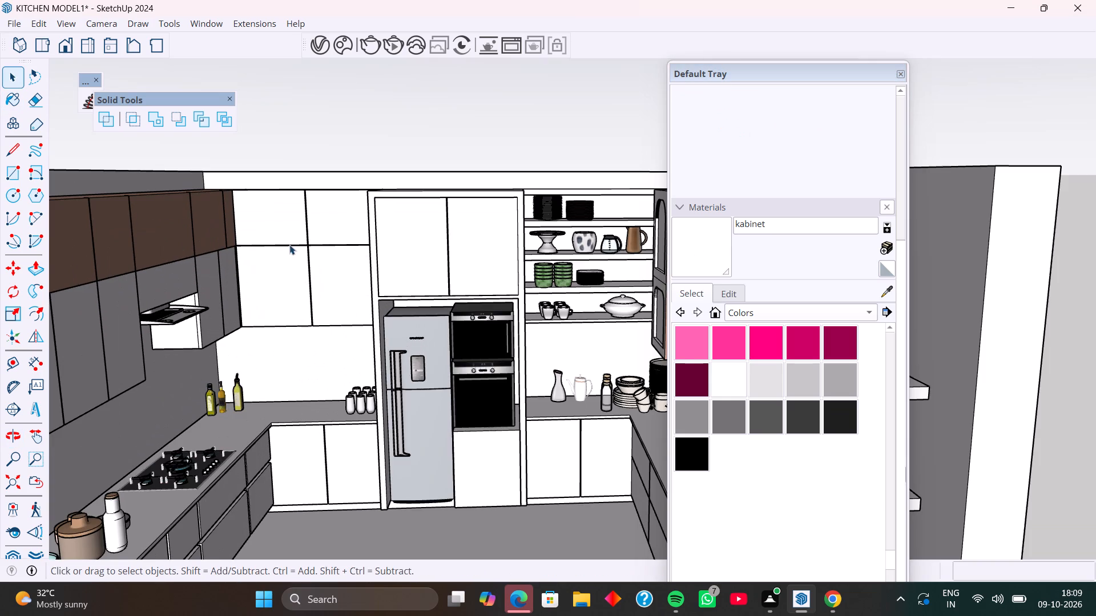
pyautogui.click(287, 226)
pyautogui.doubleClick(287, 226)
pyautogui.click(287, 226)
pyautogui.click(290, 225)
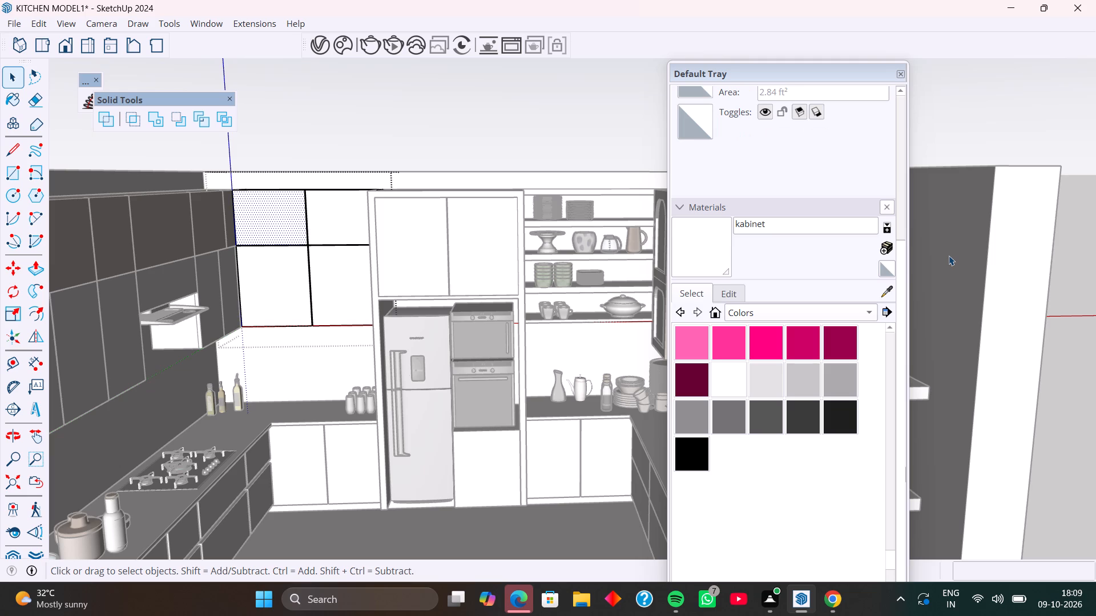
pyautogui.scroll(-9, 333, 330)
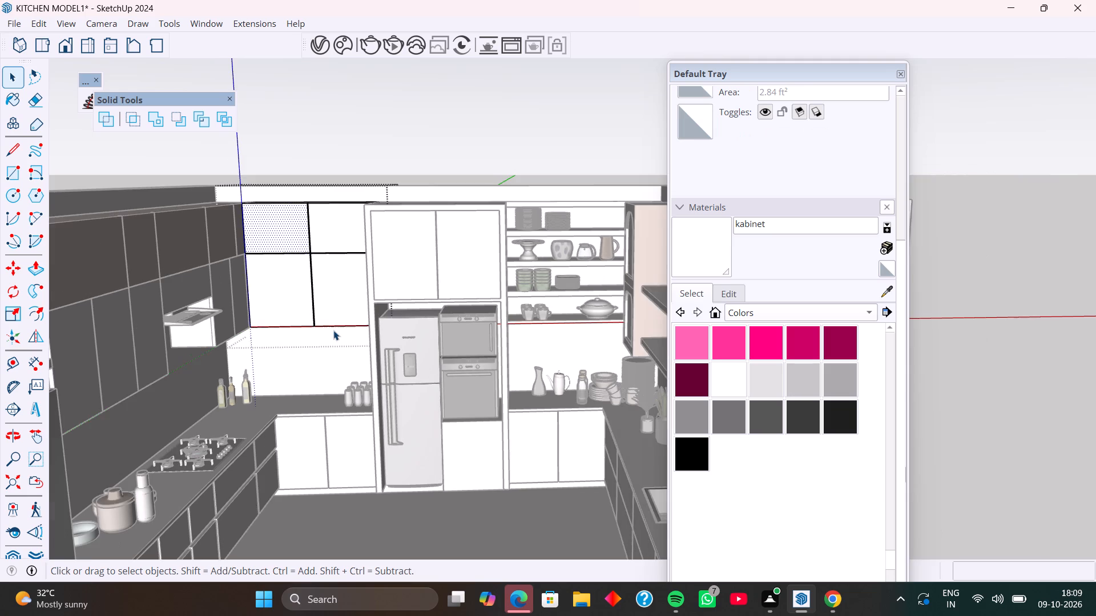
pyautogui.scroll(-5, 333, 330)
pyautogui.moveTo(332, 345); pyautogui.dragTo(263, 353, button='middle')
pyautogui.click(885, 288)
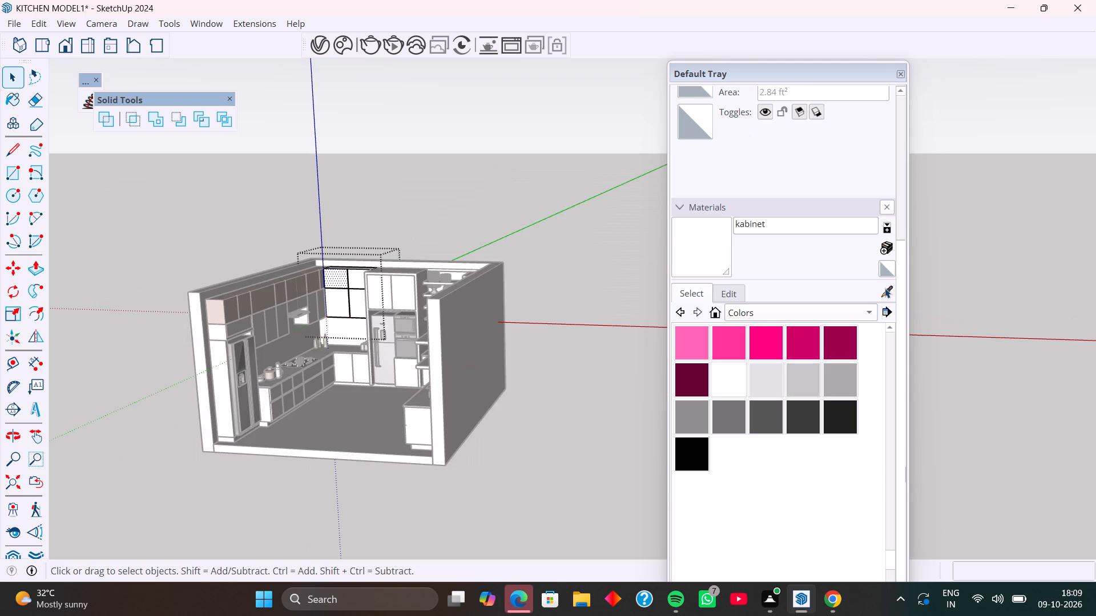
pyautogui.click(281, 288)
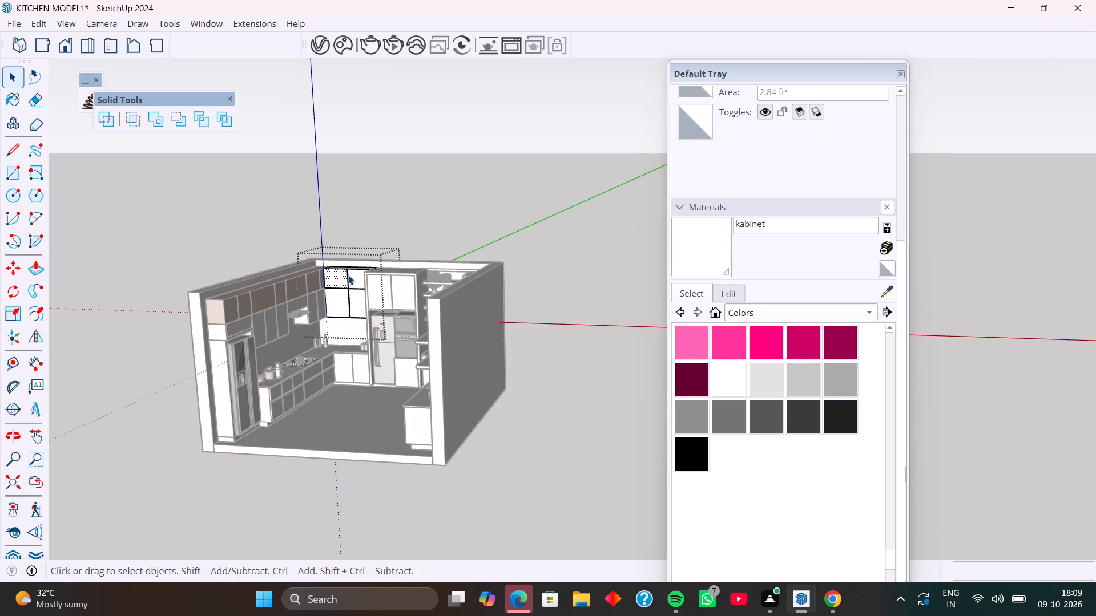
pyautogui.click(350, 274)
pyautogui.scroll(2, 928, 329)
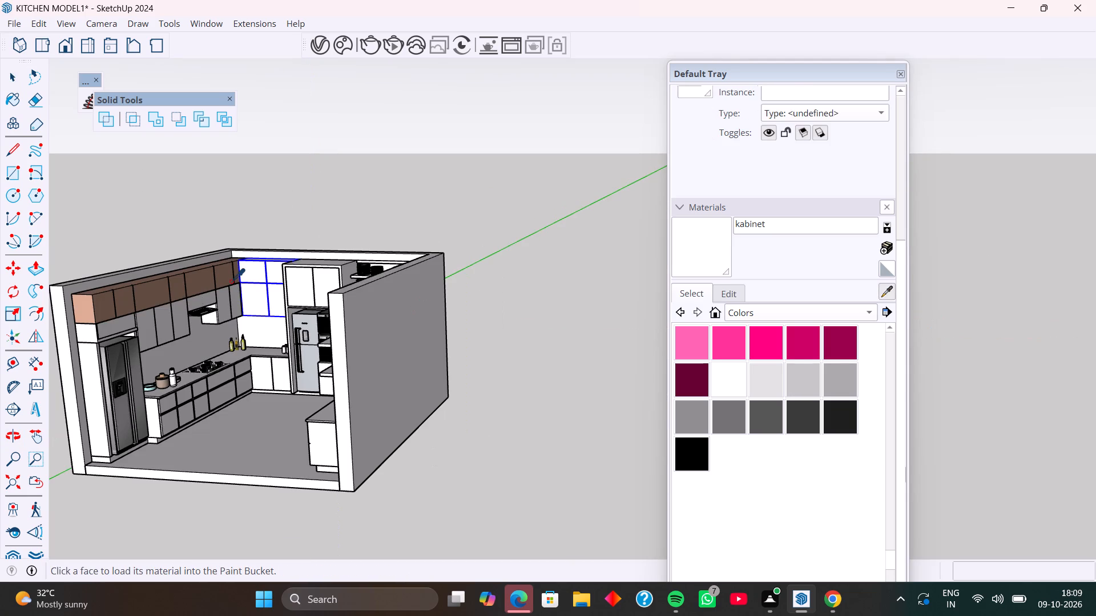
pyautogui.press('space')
# Inside the four-door cabinet group, paint the two upper door faces with 0046_Gold sampled from the adjoining brown upper cabinets.
pyautogui.moveTo(509, 369); pyautogui.dragTo(550, 363, button='middle')
pyautogui.scroll(6, 219, 275)
pyautogui.click(224, 280)
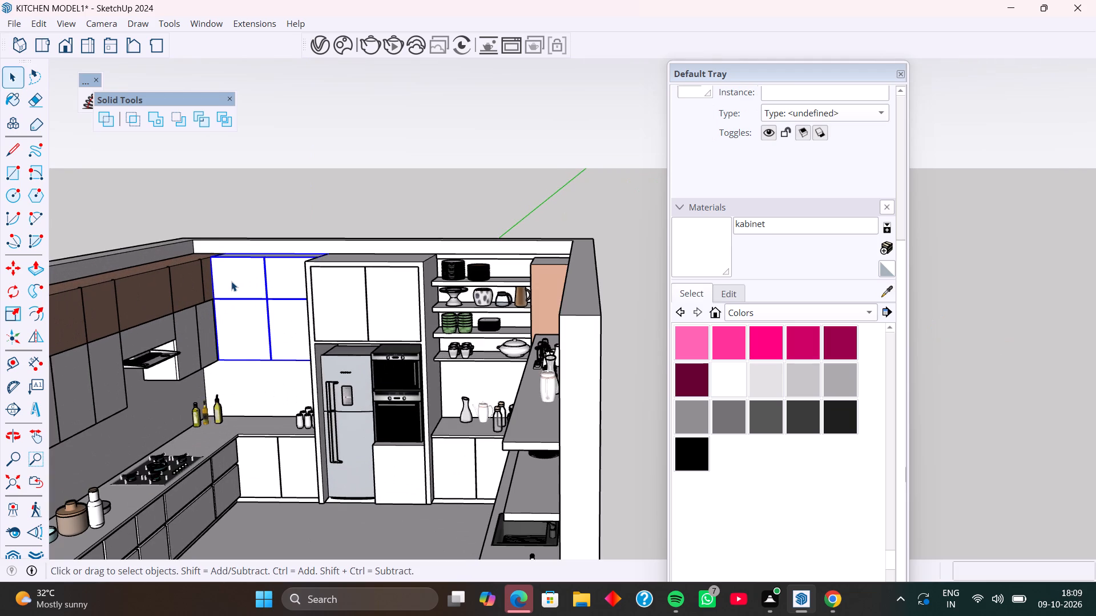
pyautogui.doubleClick(231, 281)
pyautogui.click(247, 279)
pyautogui.click(276, 286)
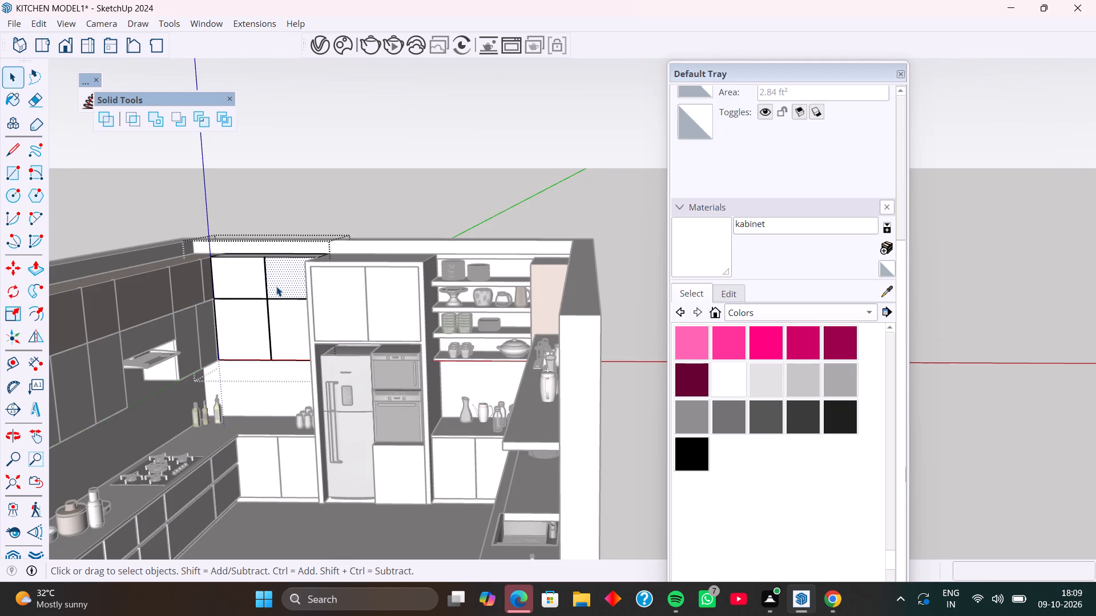
pyautogui.click(888, 292)
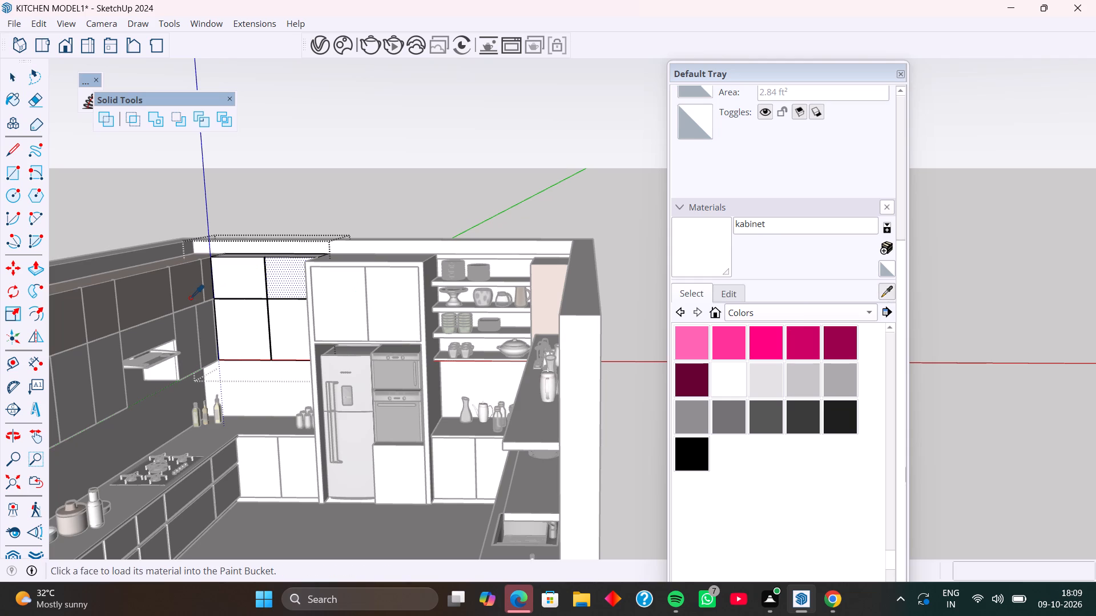
pyautogui.keyDown('shift'); pyautogui.click(148, 289); pyautogui.keyUp('shift')
pyautogui.keyDown('shift'); pyautogui.click(240, 271); pyautogui.keyUp('shift')
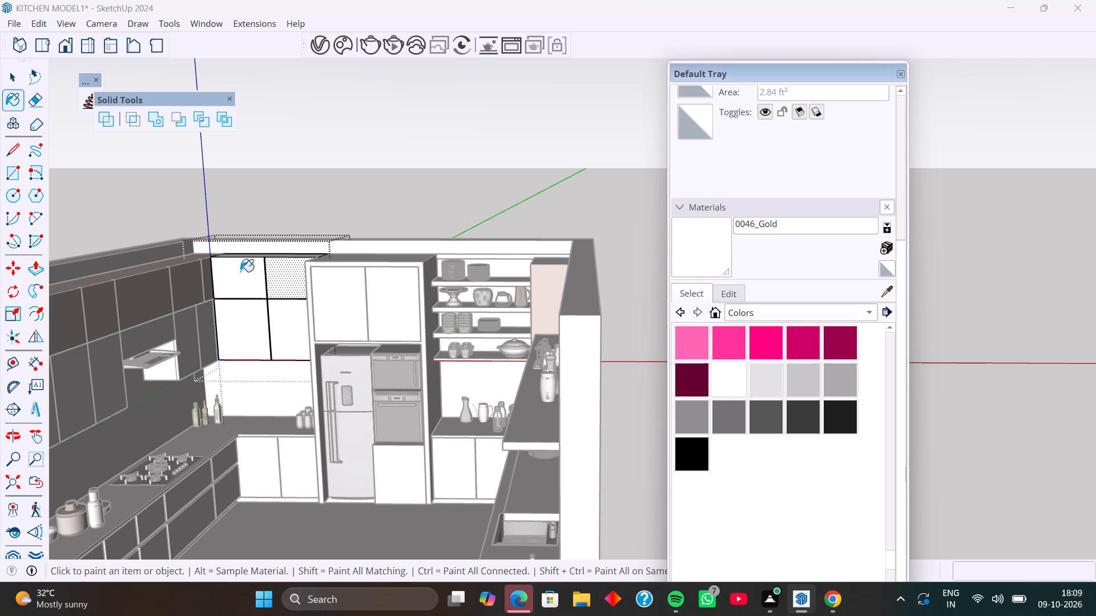
pyautogui.click(280, 269)
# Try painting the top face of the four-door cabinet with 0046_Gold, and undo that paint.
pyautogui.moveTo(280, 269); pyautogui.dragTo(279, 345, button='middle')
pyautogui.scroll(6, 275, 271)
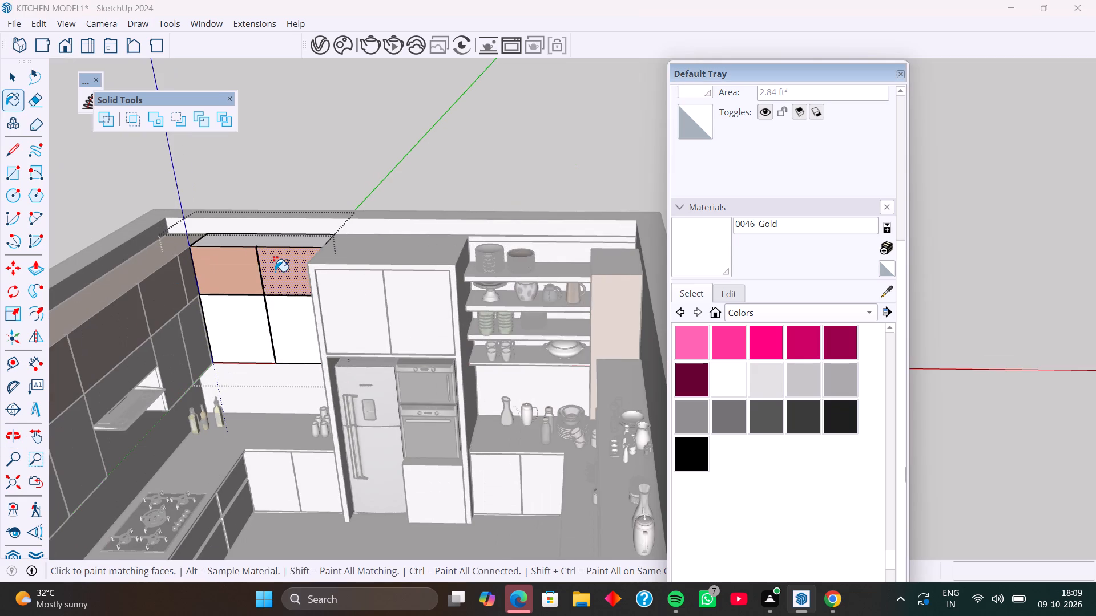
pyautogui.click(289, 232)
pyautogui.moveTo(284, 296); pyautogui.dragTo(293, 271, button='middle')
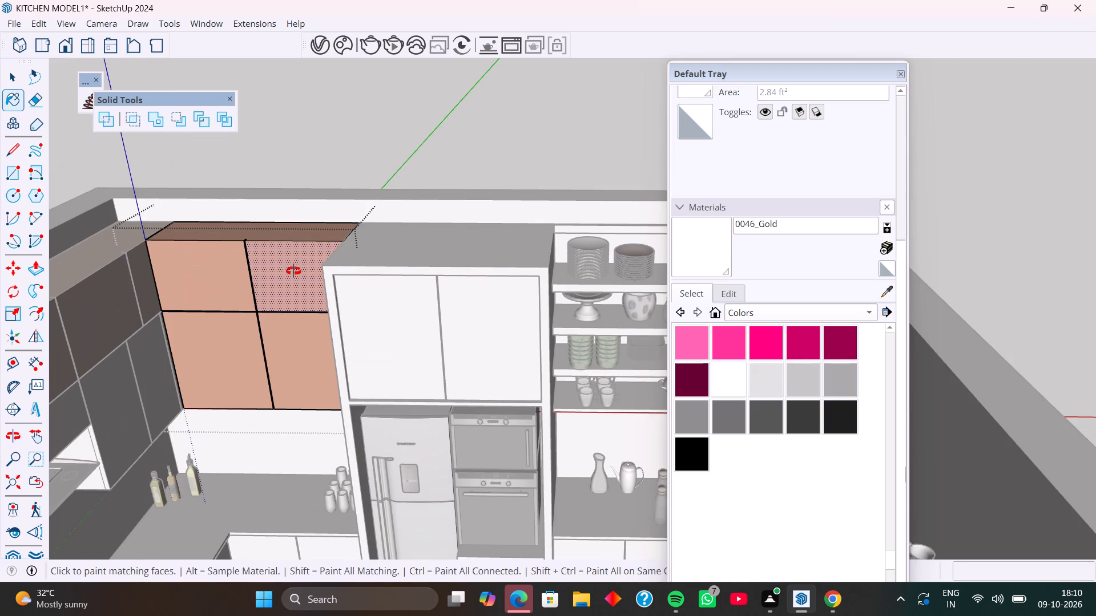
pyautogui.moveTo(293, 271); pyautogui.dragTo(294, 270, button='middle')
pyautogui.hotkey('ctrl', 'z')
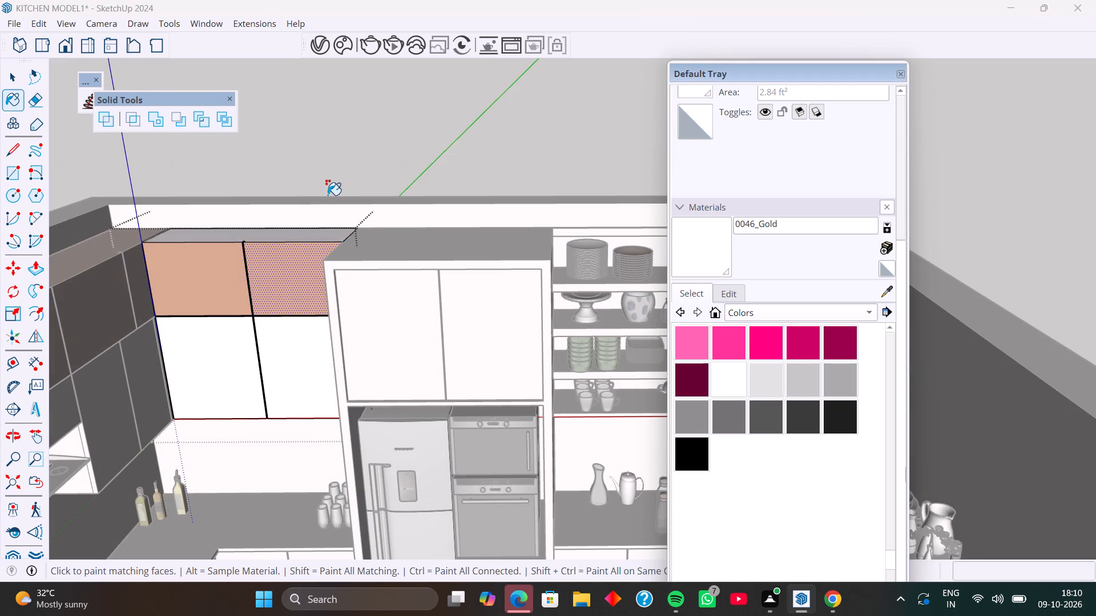
# Close the four-door cabinet group and return to the whole kitchen model.
pyautogui.press('space')
pyautogui.click(336, 179)
pyautogui.moveTo(382, 361); pyautogui.dragTo(410, 295, button='middle')
pyautogui.scroll(-5, 402, 330)
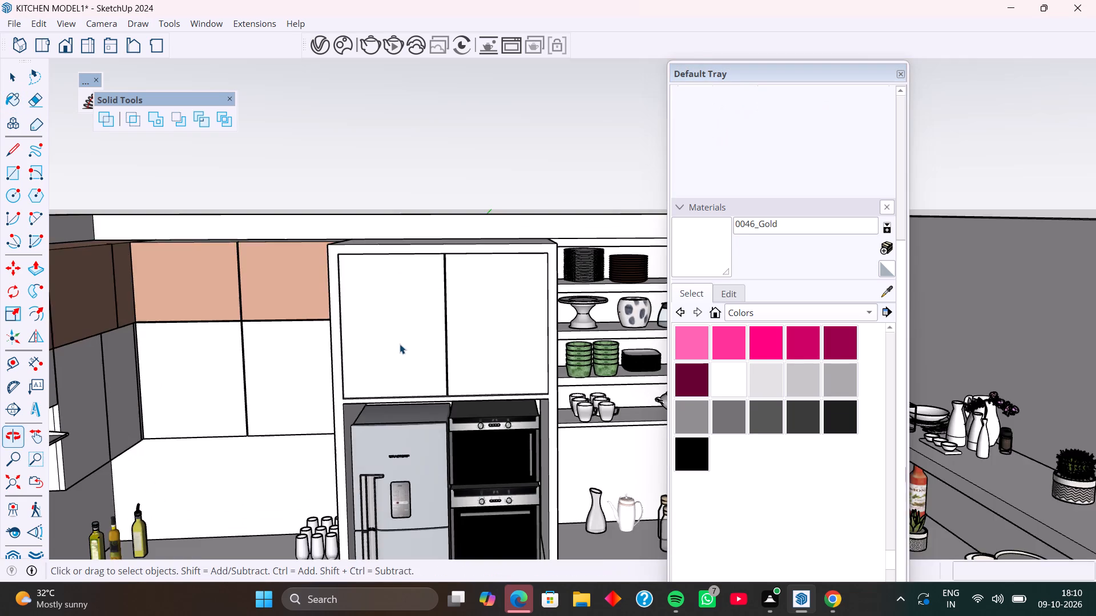
pyautogui.scroll(-9, 400, 344)
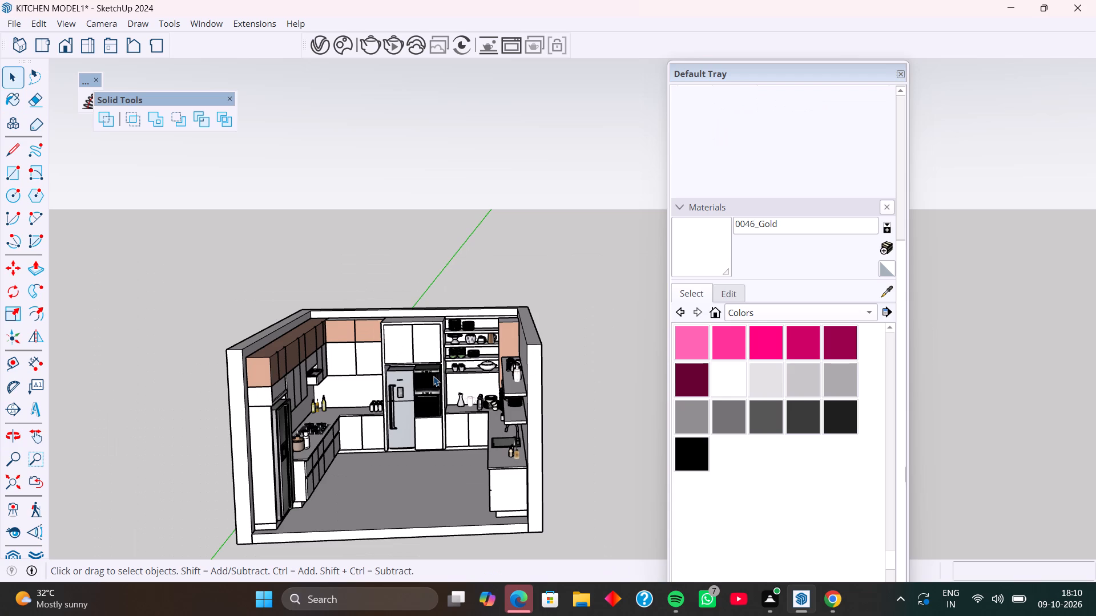
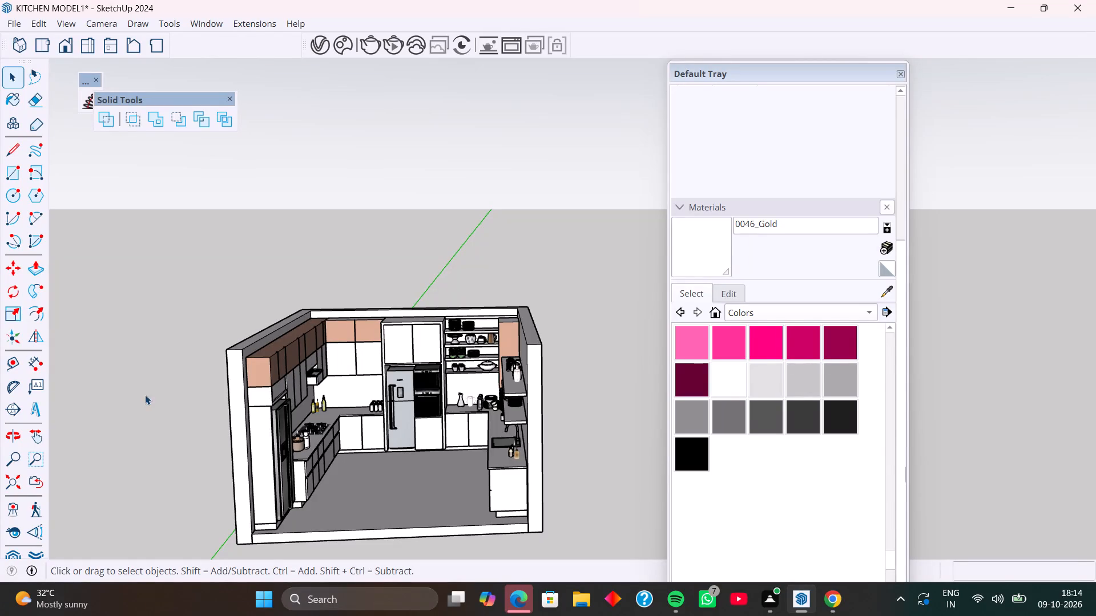
# Inside the walls group, paint the back wall with Carrera Marble from the Stone materials, and return to the whole model.
pyautogui.scroll(-3, 357, 373)
pyautogui.moveTo(350, 379); pyautogui.dragTo(285, 390, button='middle')
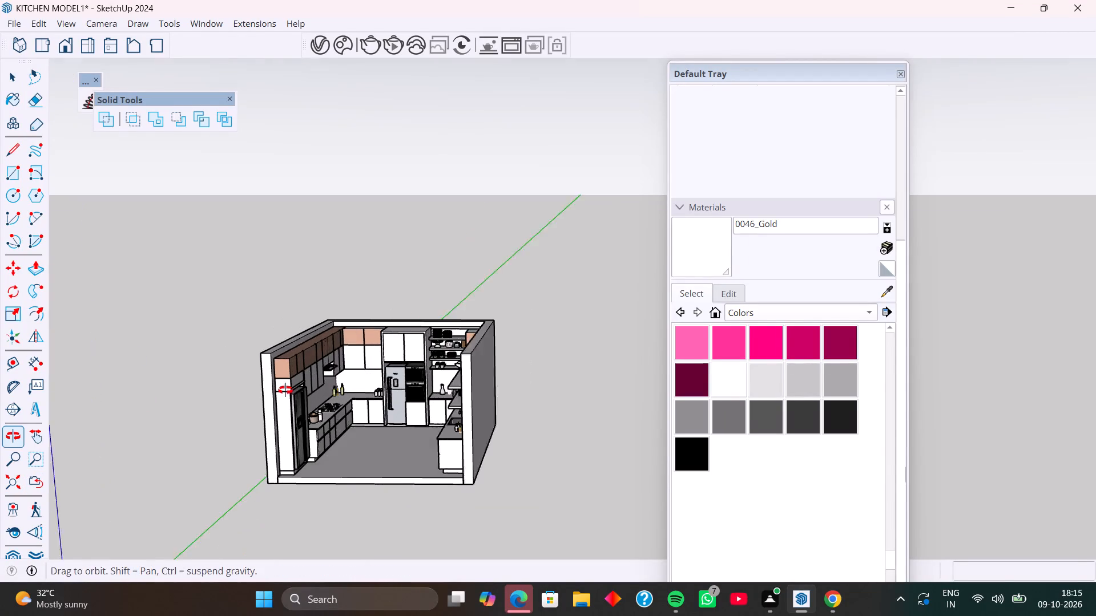
pyautogui.moveTo(285, 390); pyautogui.dragTo(288, 395, button='middle')
pyautogui.scroll(12, 340, 433)
pyautogui.click(321, 355)
pyautogui.tripleClick(321, 355)
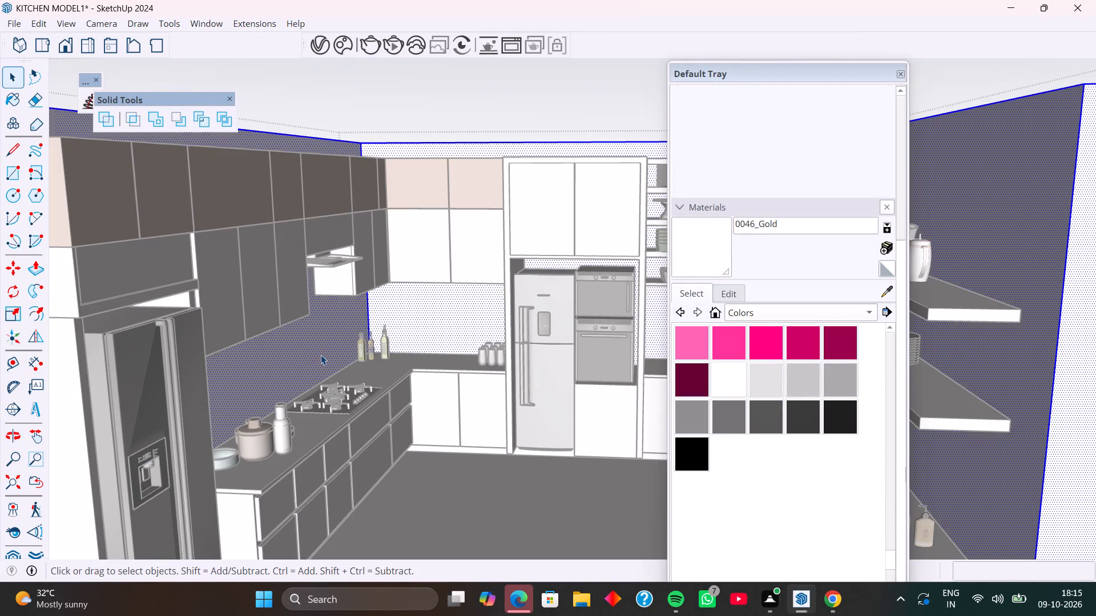
pyautogui.scroll(-4, 318, 352)
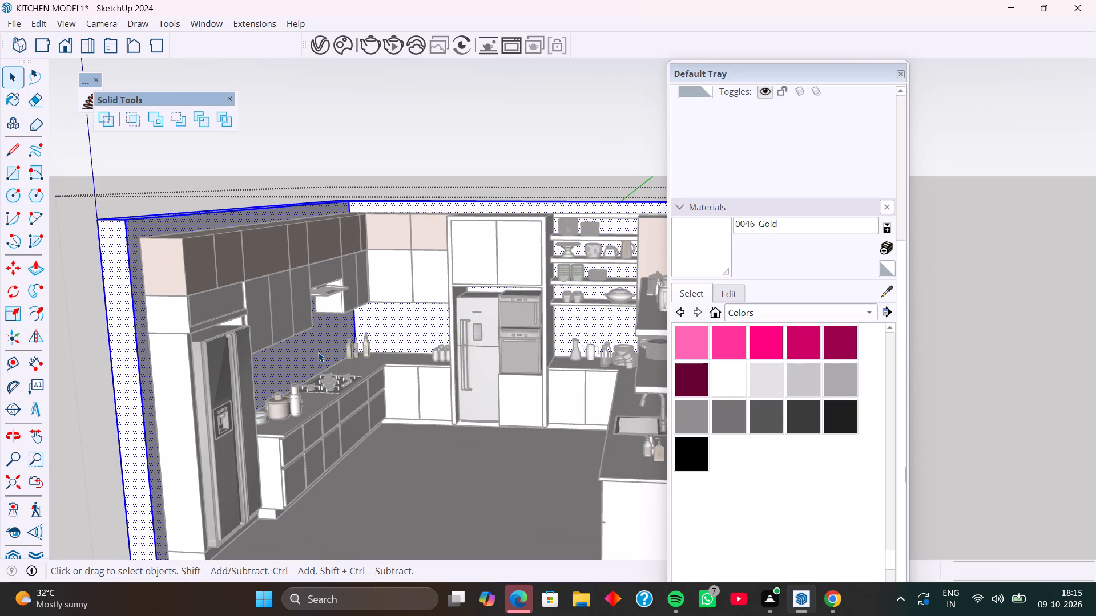
pyautogui.doubleClick(318, 352)
pyautogui.click(318, 352)
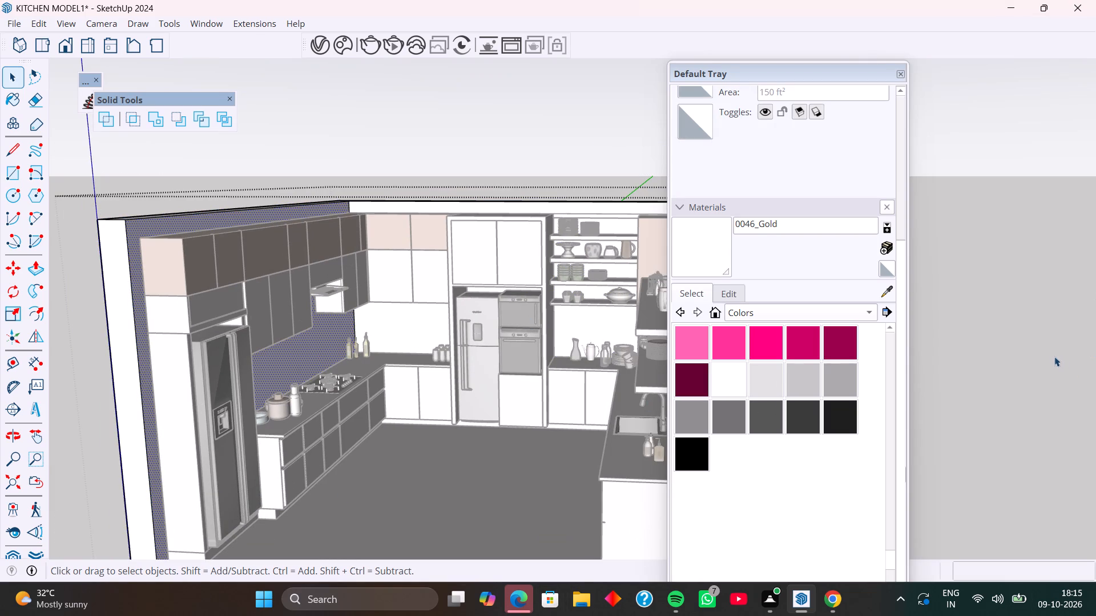
pyautogui.click(865, 314)
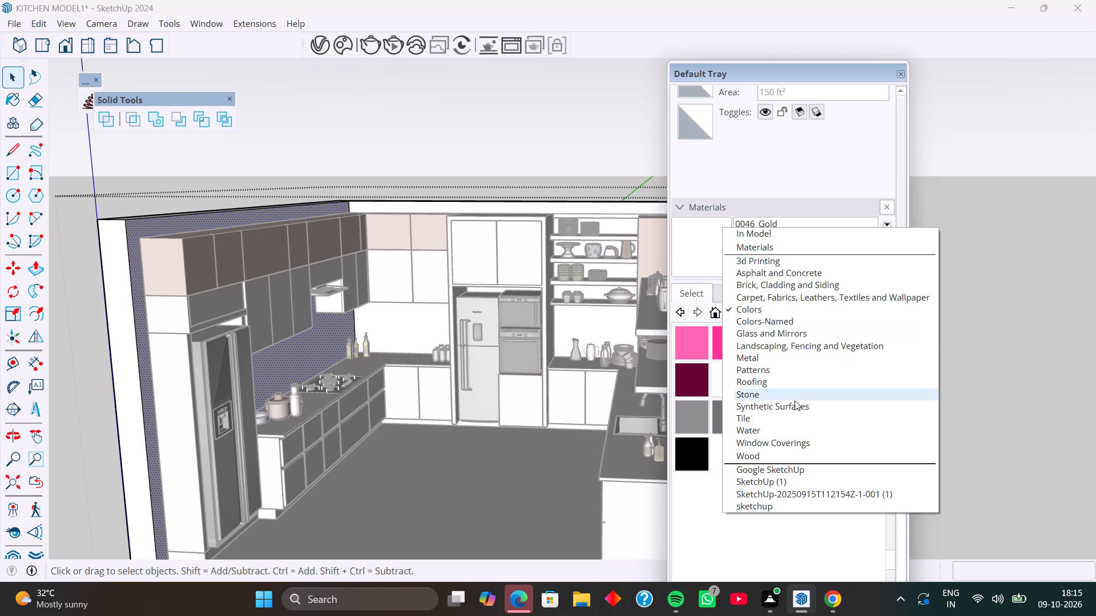
pyautogui.click(775, 395)
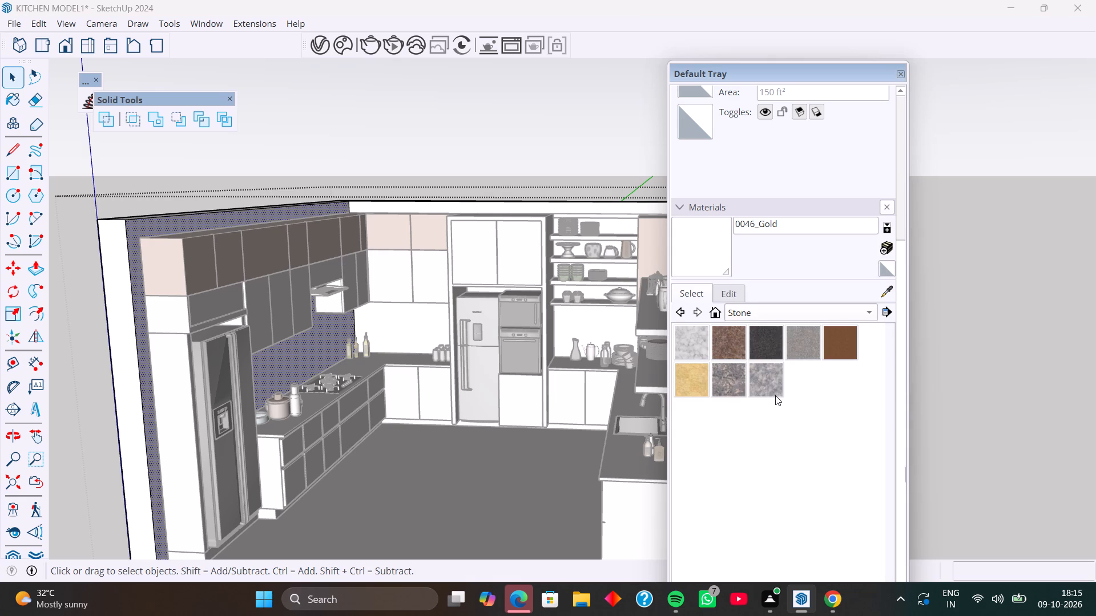
pyautogui.click(691, 344)
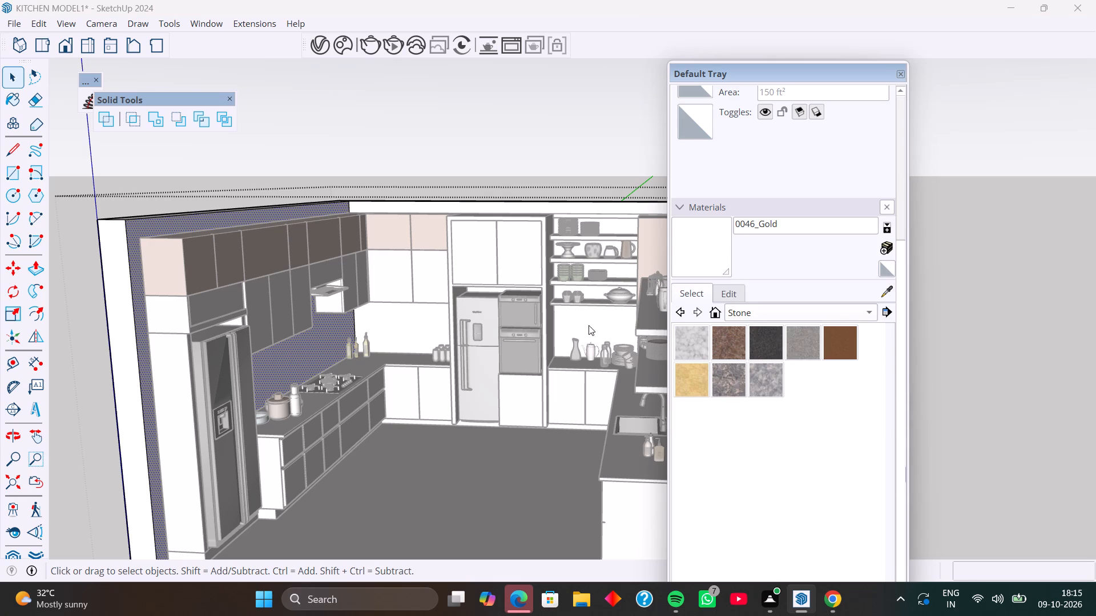
pyautogui.click(589, 319)
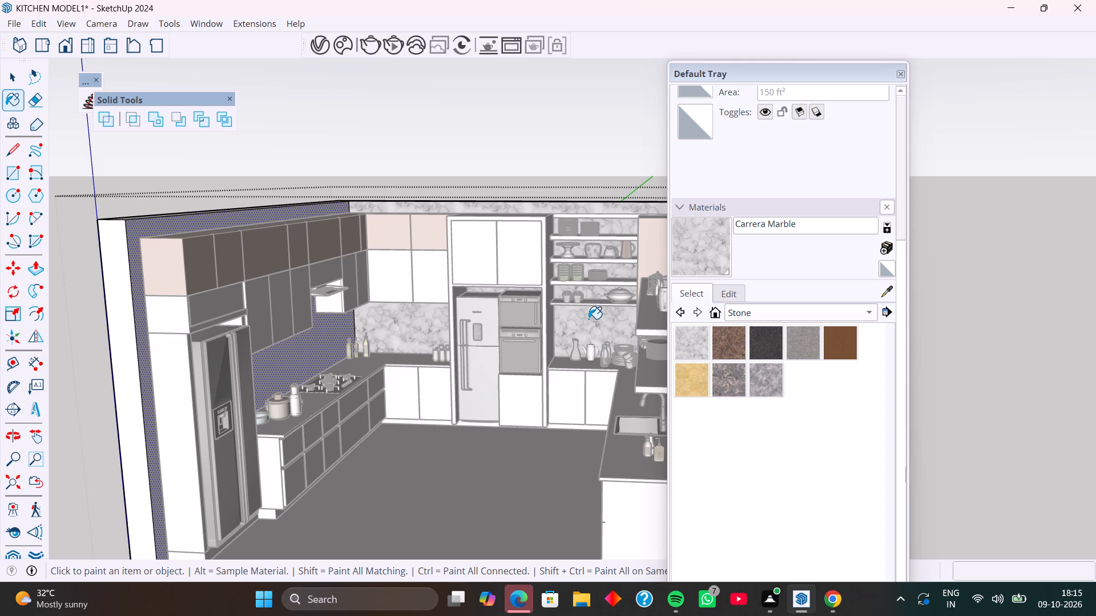
pyautogui.press('space')
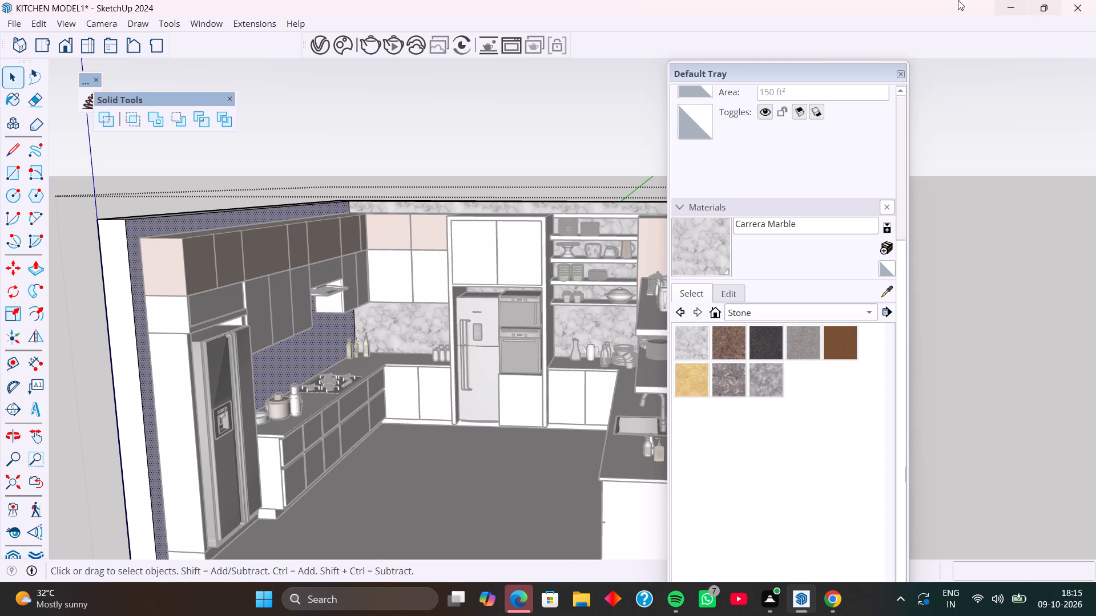
pyautogui.click(899, 73)
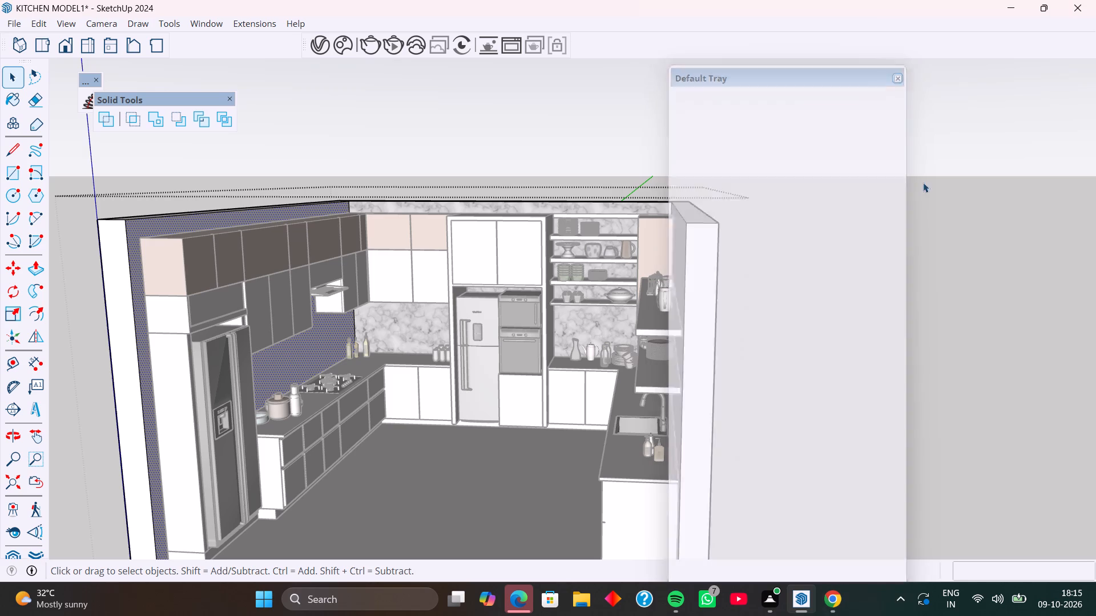
pyautogui.click(930, 214)
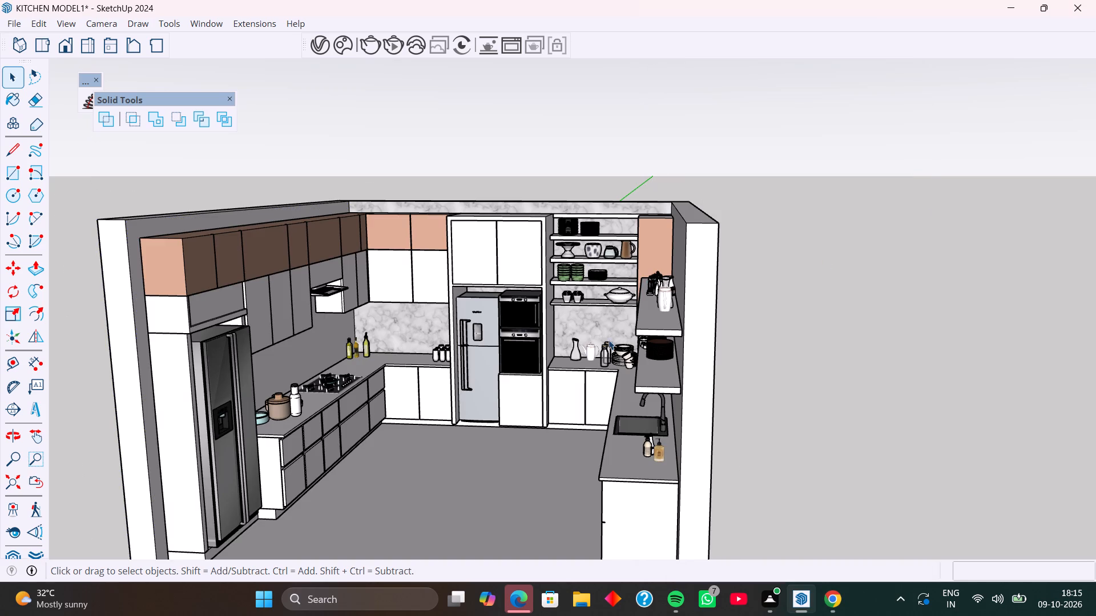
# Paint the cabinet above the side-by-side refrigerator and the base cabinet group with 0046_Gold sampled from the brown upper cabinets.
pyautogui.moveTo(586, 303); pyautogui.dragTo(636, 294, button='middle')
pyautogui.moveTo(632, 307); pyautogui.dragTo(642, 349, button='middle')
pyautogui.moveTo(626, 291); pyautogui.dragTo(590, 298, button='middle')
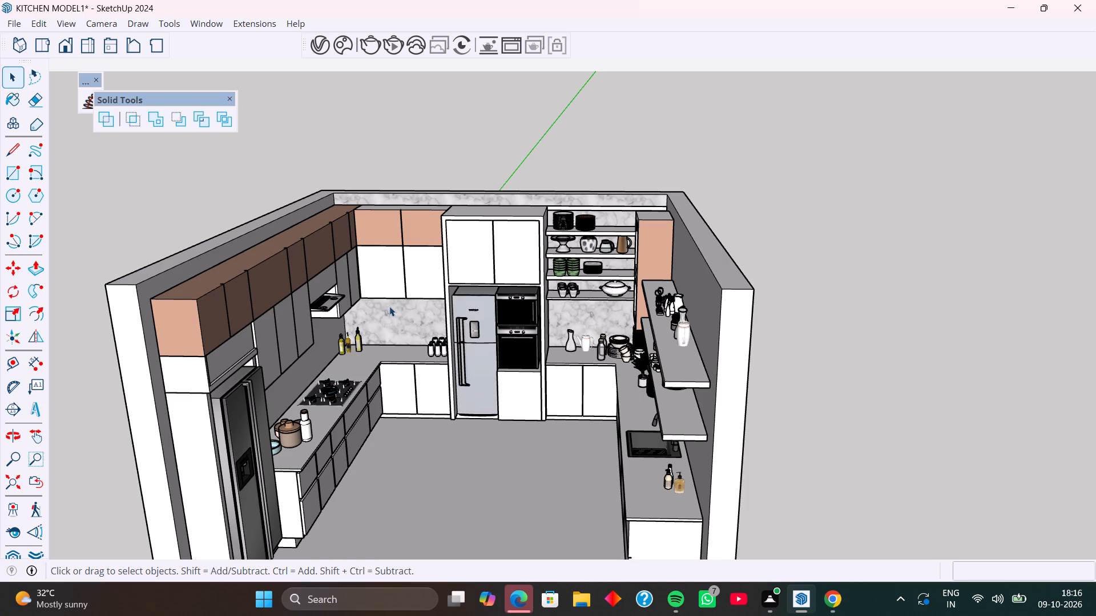
pyautogui.moveTo(408, 318); pyautogui.dragTo(311, 335, button='middle')
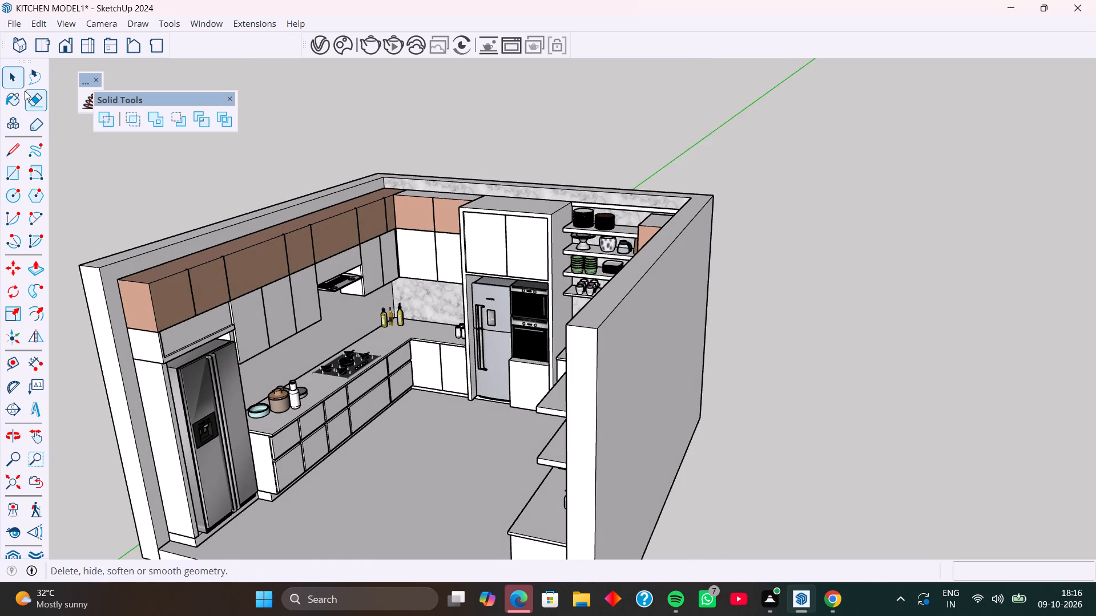
pyautogui.click(8, 102)
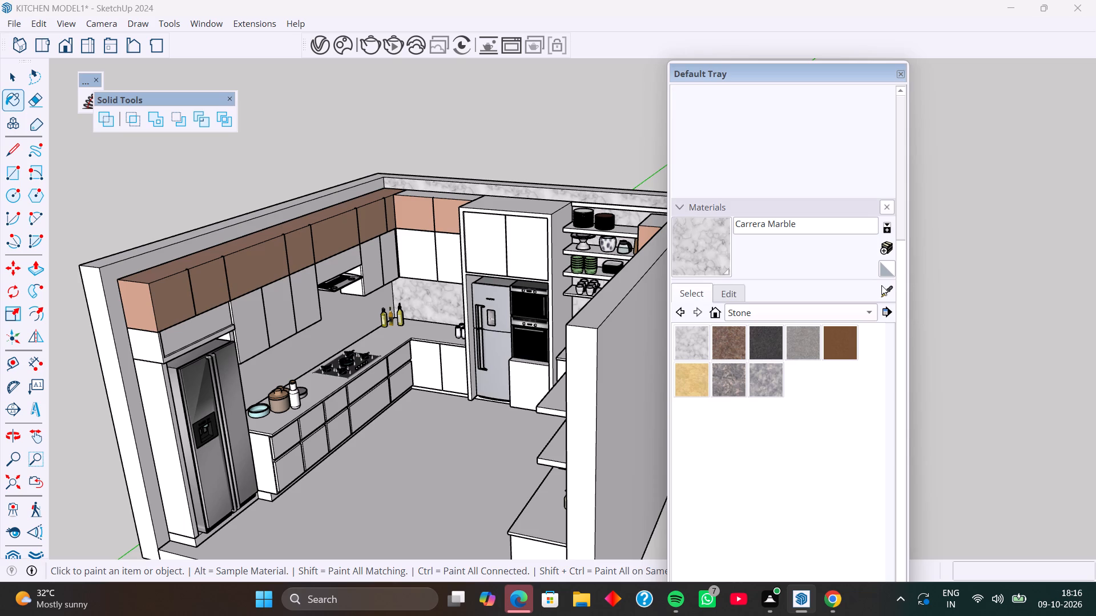
pyautogui.click(889, 289)
pyautogui.click(261, 259)
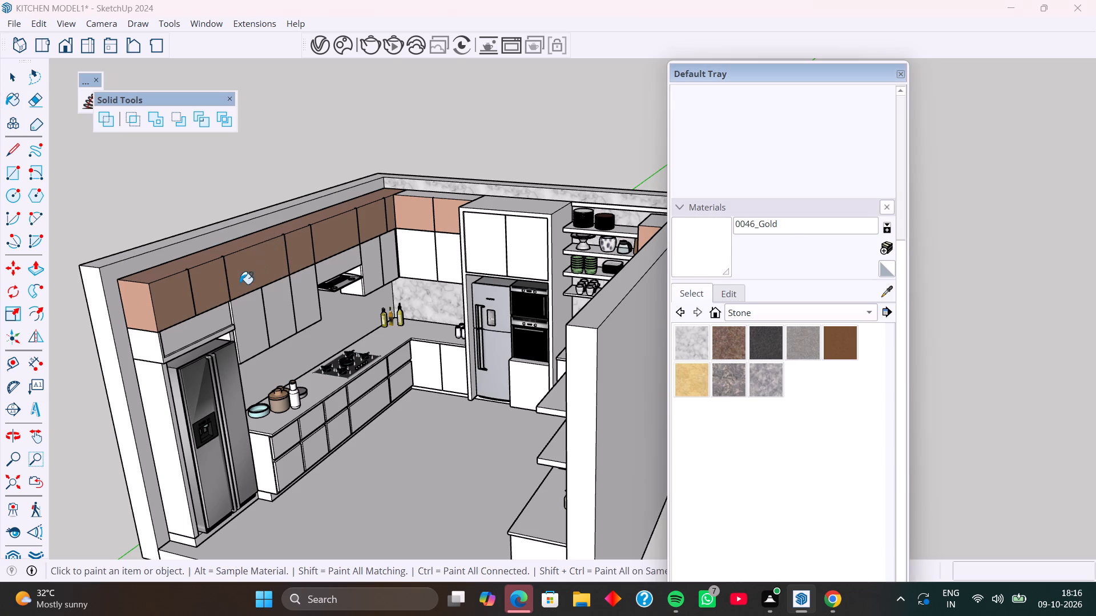
pyautogui.click(207, 326)
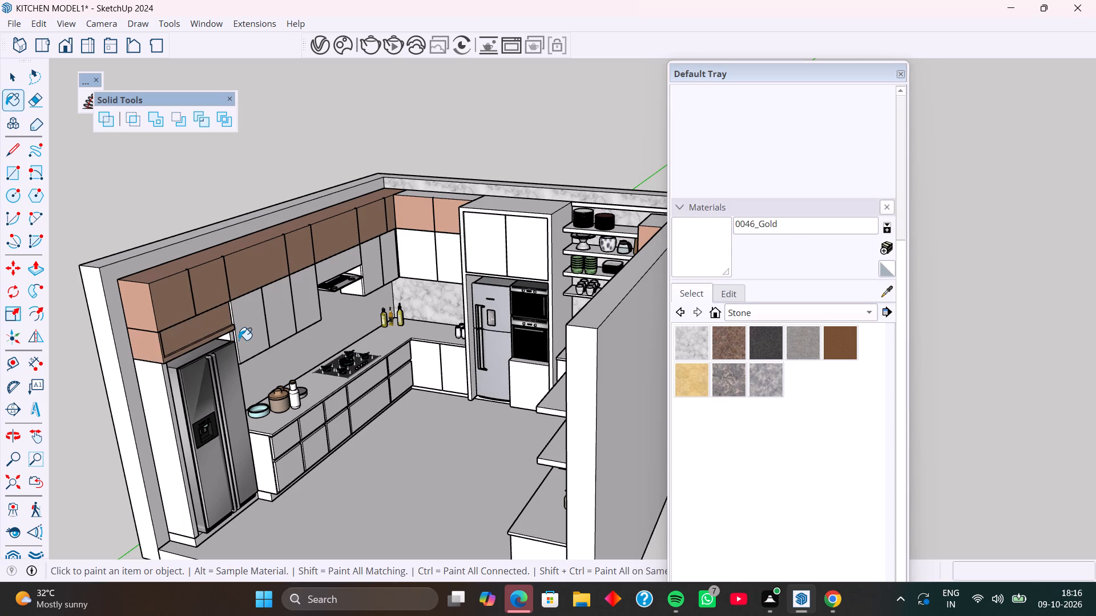
pyautogui.click(304, 443)
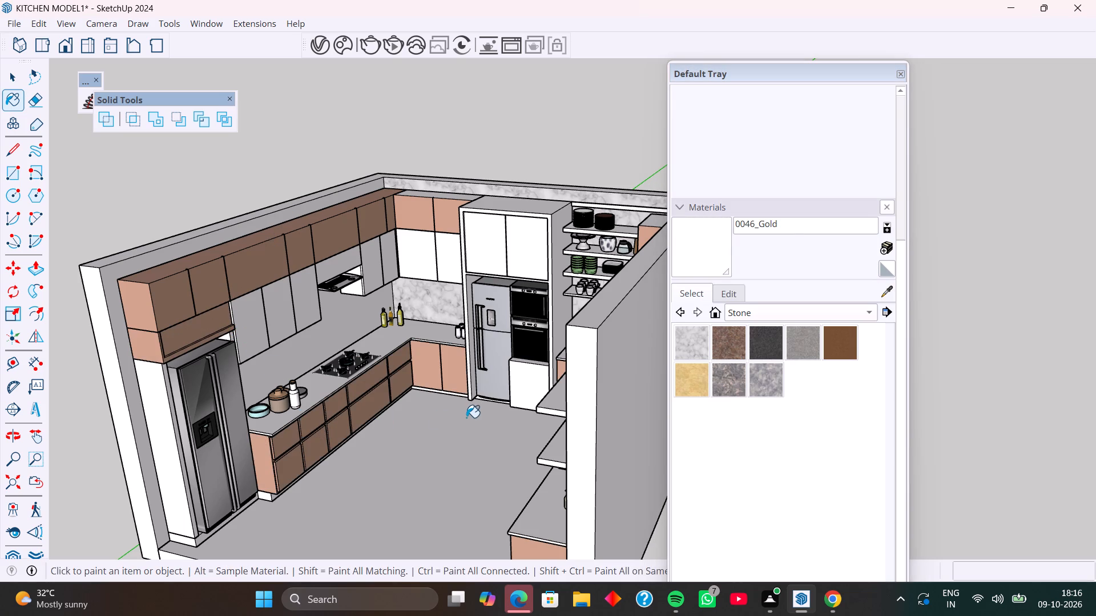
# Paint the panel below the built-in ovens with the same 0046_Gold material.
pyautogui.moveTo(483, 406); pyautogui.dragTo(595, 394, button='middle')
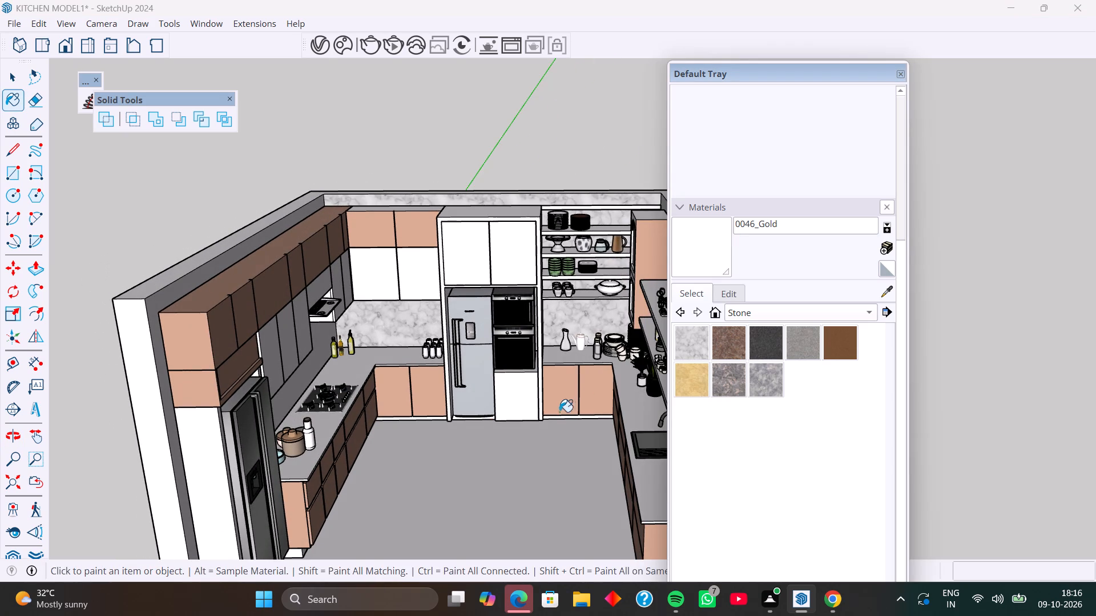
pyautogui.moveTo(547, 334); pyautogui.dragTo(369, 303, button='middle')
pyautogui.moveTo(390, 418); pyautogui.dragTo(497, 399, button='middle')
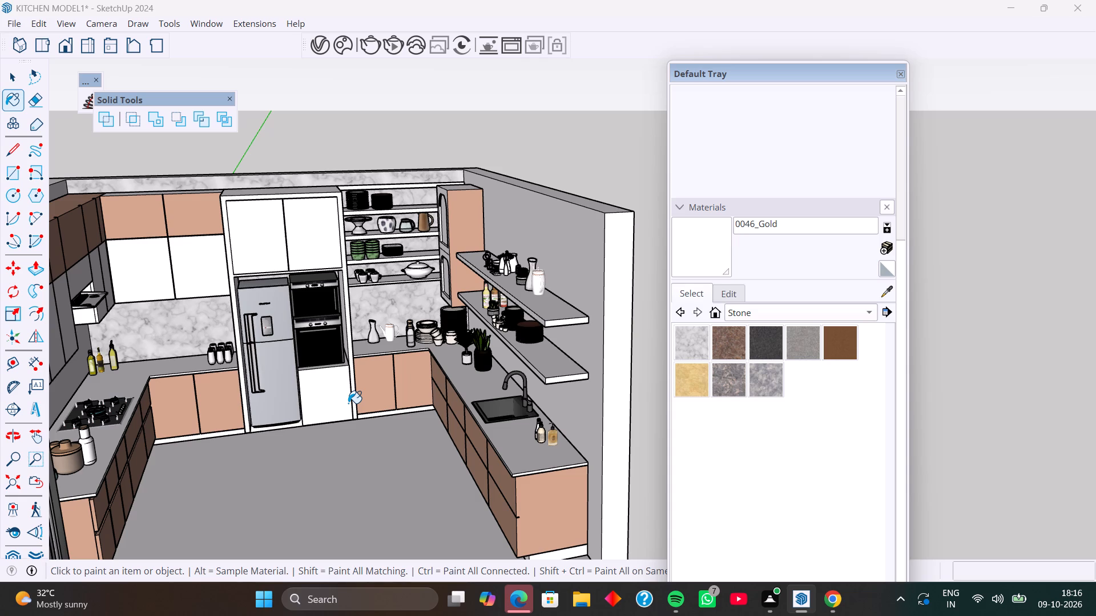
pyautogui.click(333, 400)
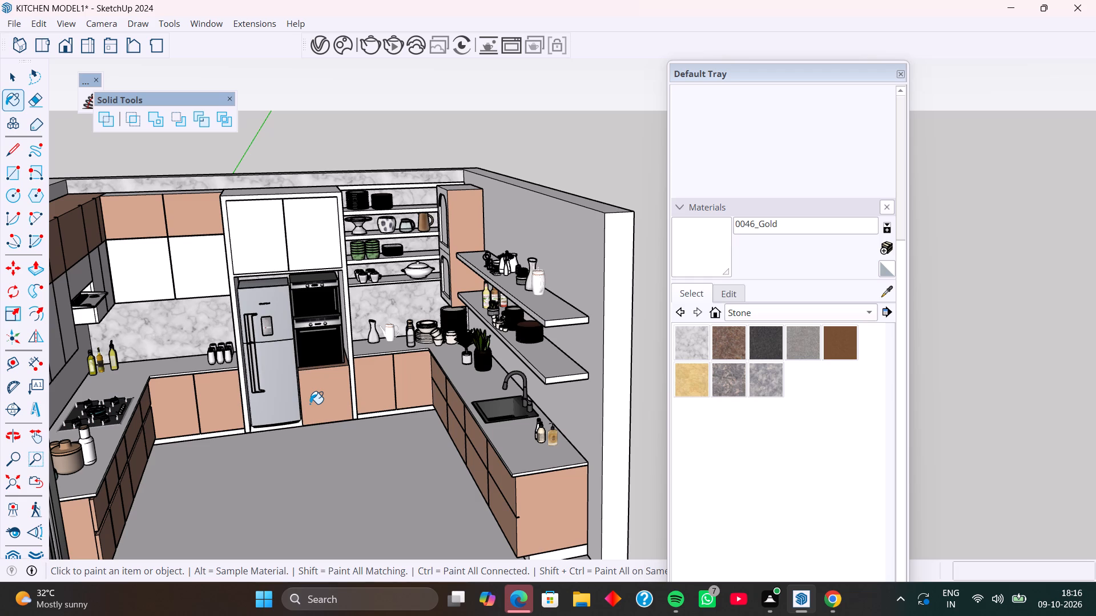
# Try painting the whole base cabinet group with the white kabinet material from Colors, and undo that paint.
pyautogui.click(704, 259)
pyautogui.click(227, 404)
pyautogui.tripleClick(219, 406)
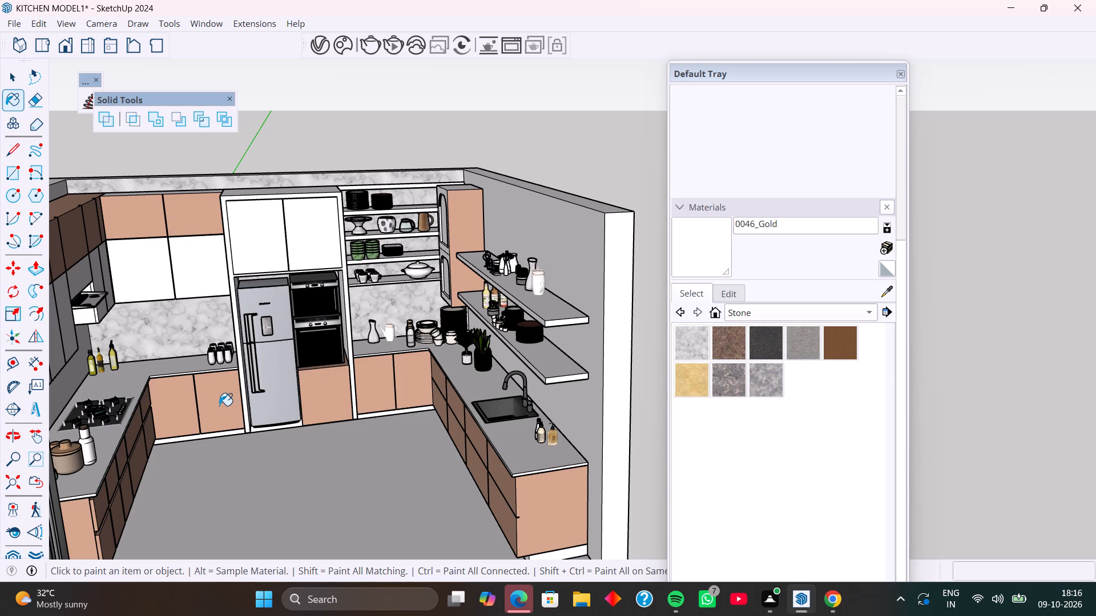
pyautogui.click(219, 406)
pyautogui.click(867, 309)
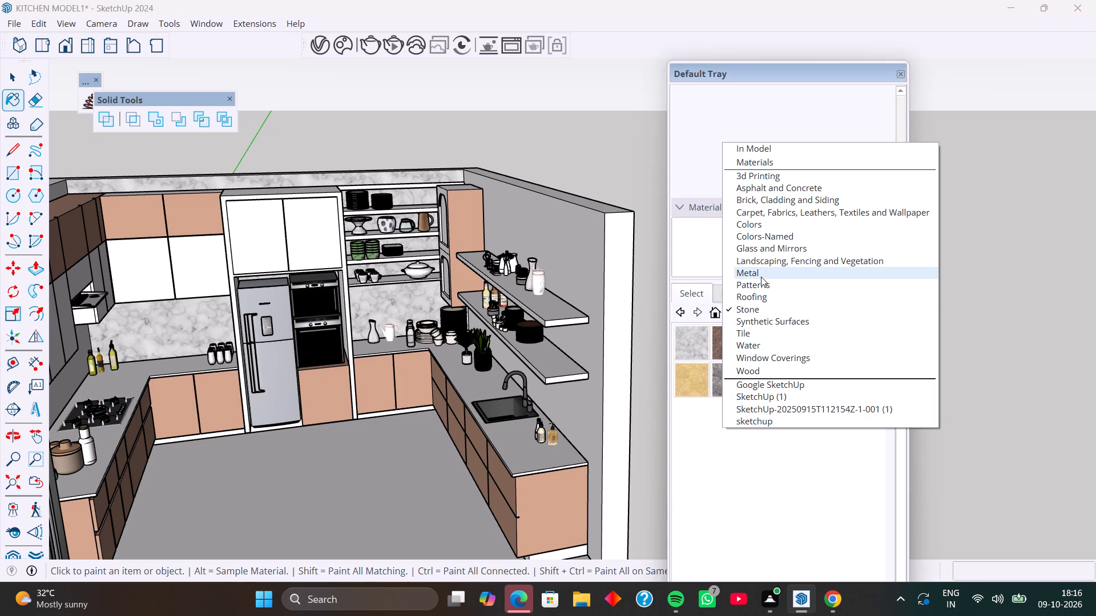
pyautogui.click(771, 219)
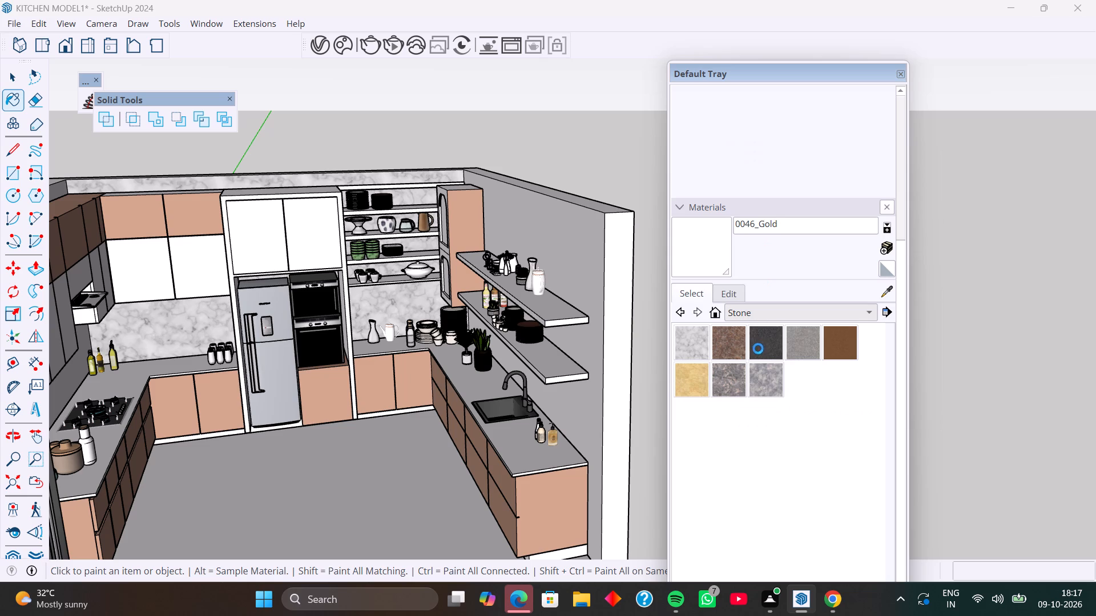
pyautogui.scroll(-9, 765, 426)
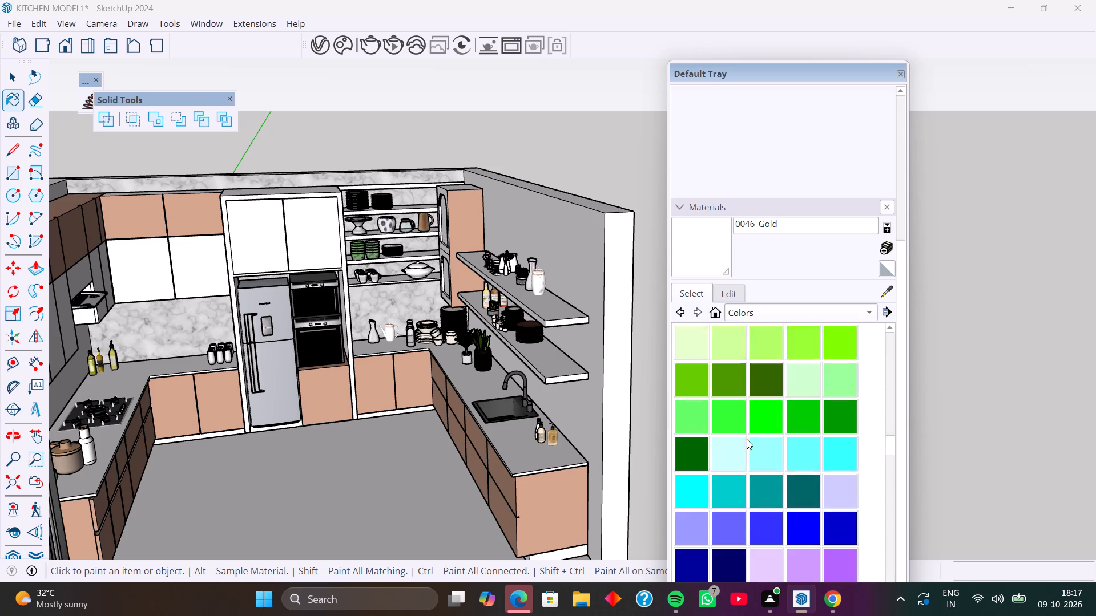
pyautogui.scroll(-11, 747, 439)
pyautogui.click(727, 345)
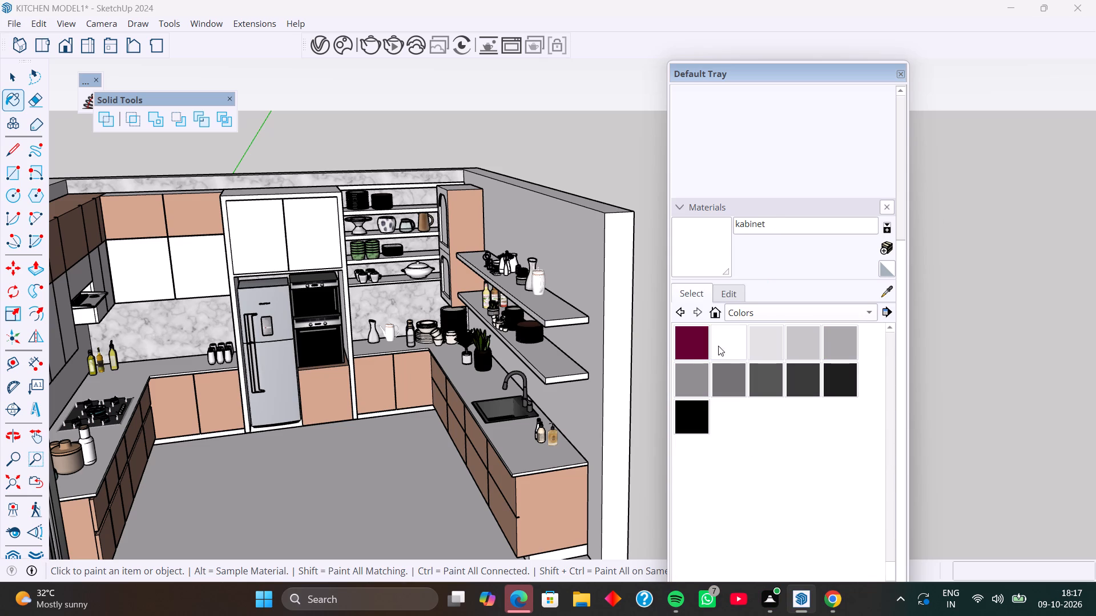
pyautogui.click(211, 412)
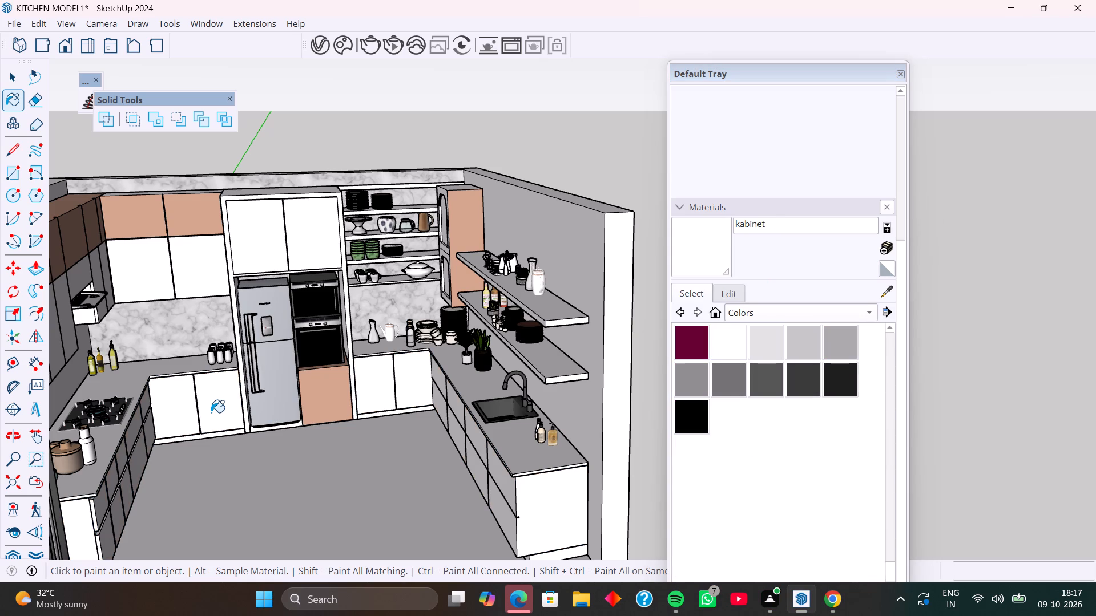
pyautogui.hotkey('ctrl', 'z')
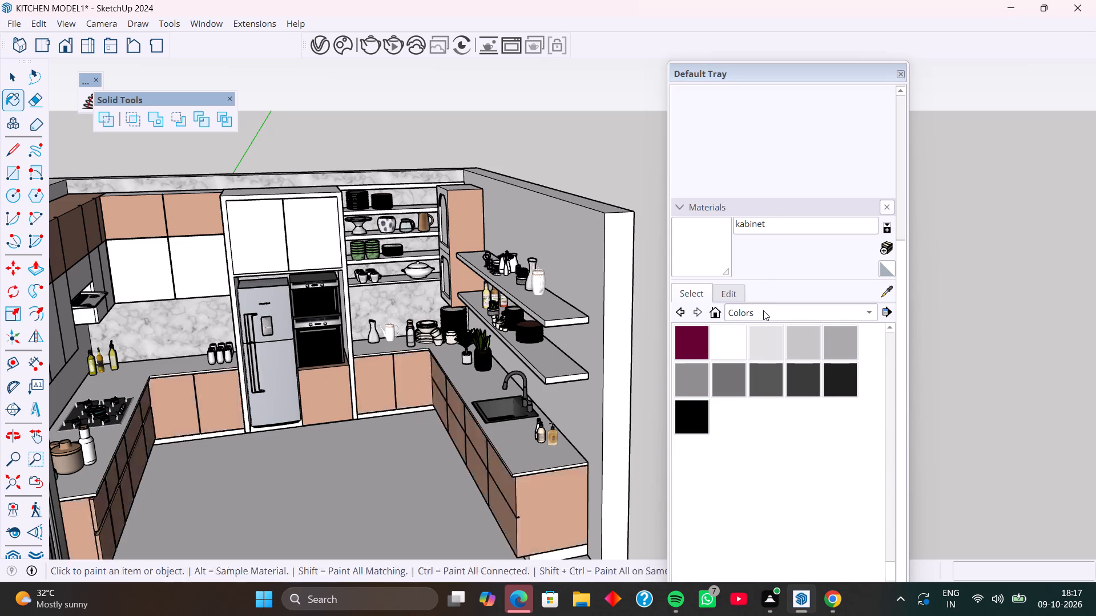
# Inside the base cabinet group, paint the two door faces between the hob run and the back-wall refrigerator with the white kabinet material.
pyautogui.press('space')
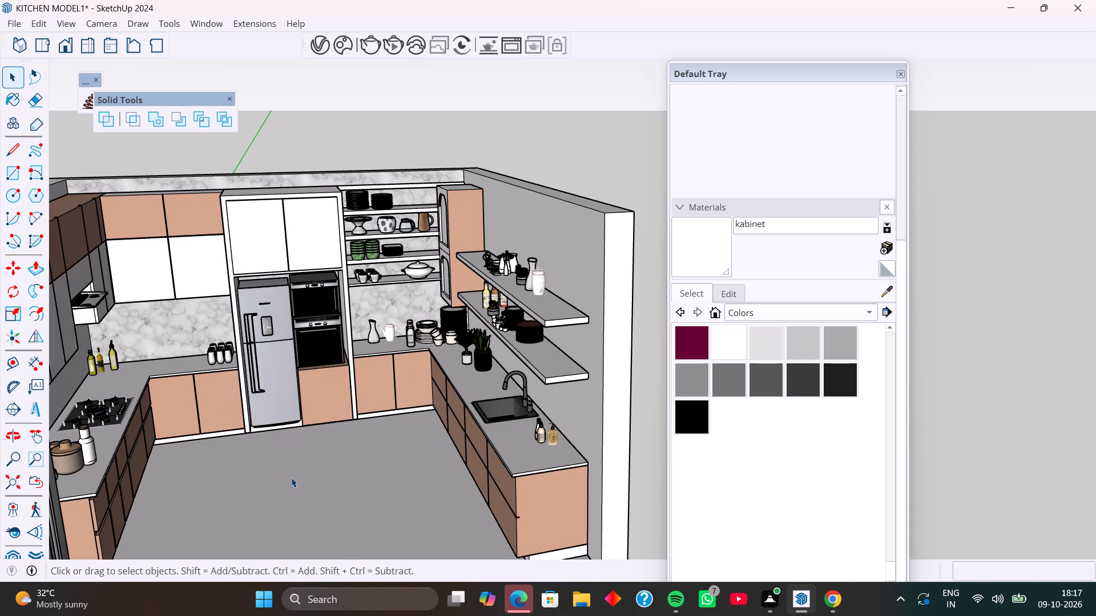
pyautogui.click(219, 400)
pyautogui.tripleClick(209, 402)
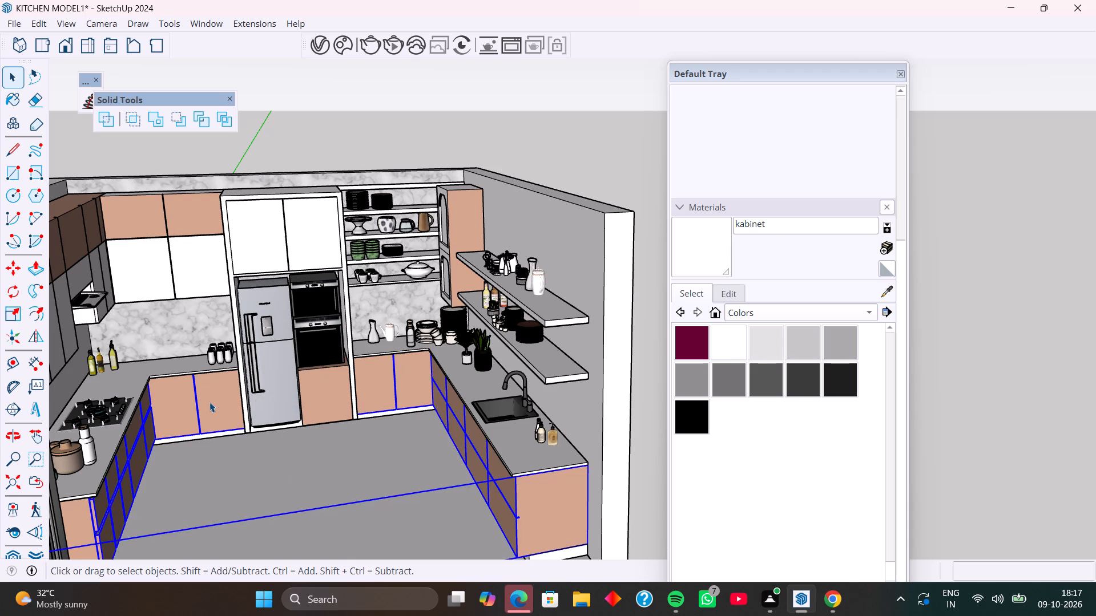
pyautogui.click(200, 403)
pyautogui.click(185, 405)
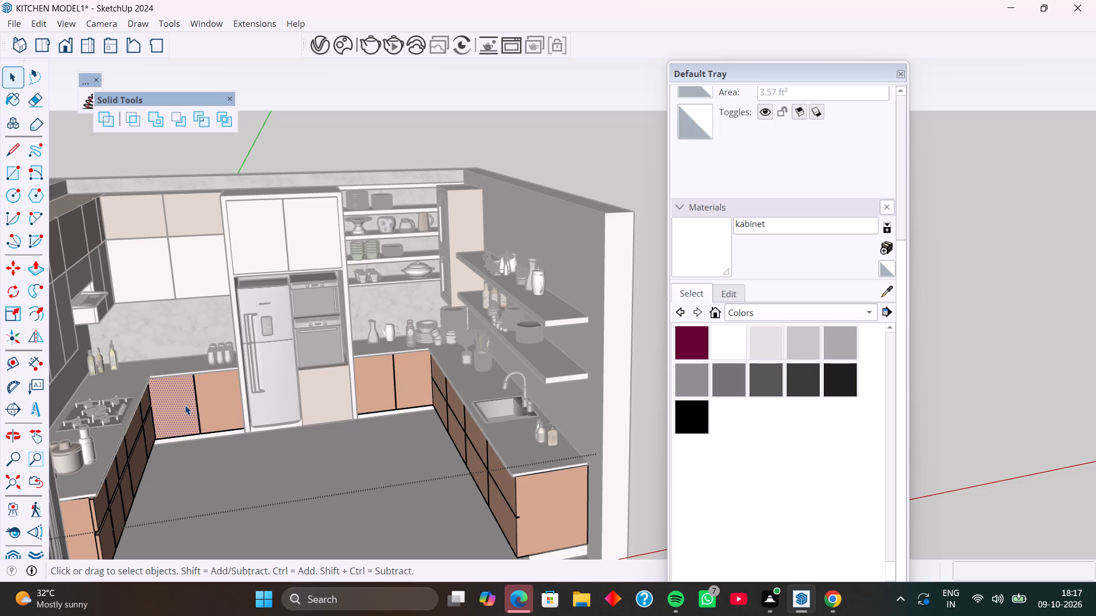
pyautogui.click(704, 250)
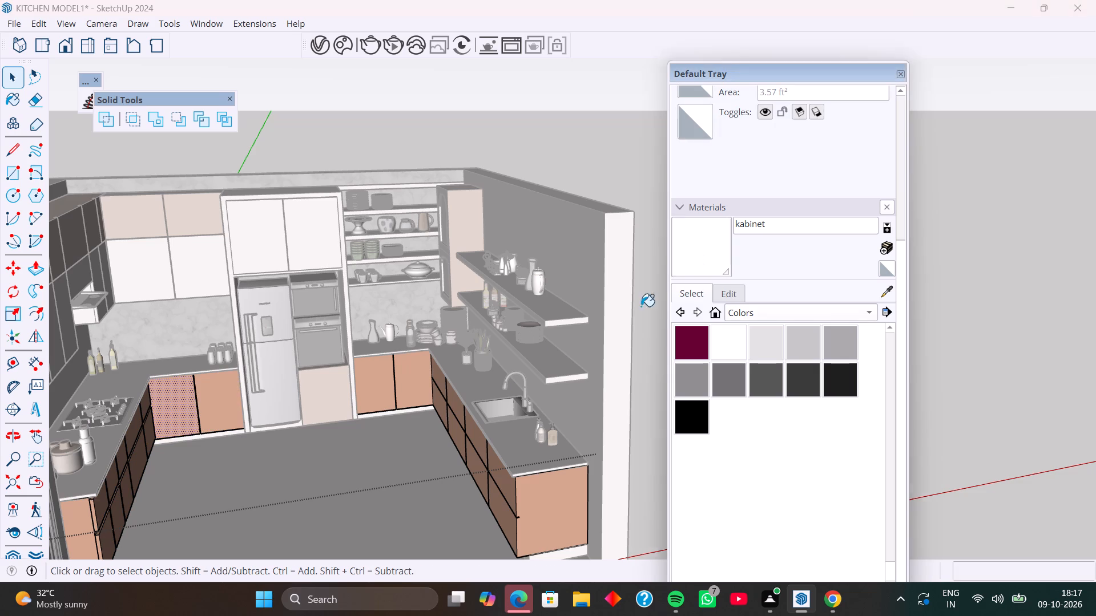
pyautogui.click(179, 412)
pyautogui.click(215, 404)
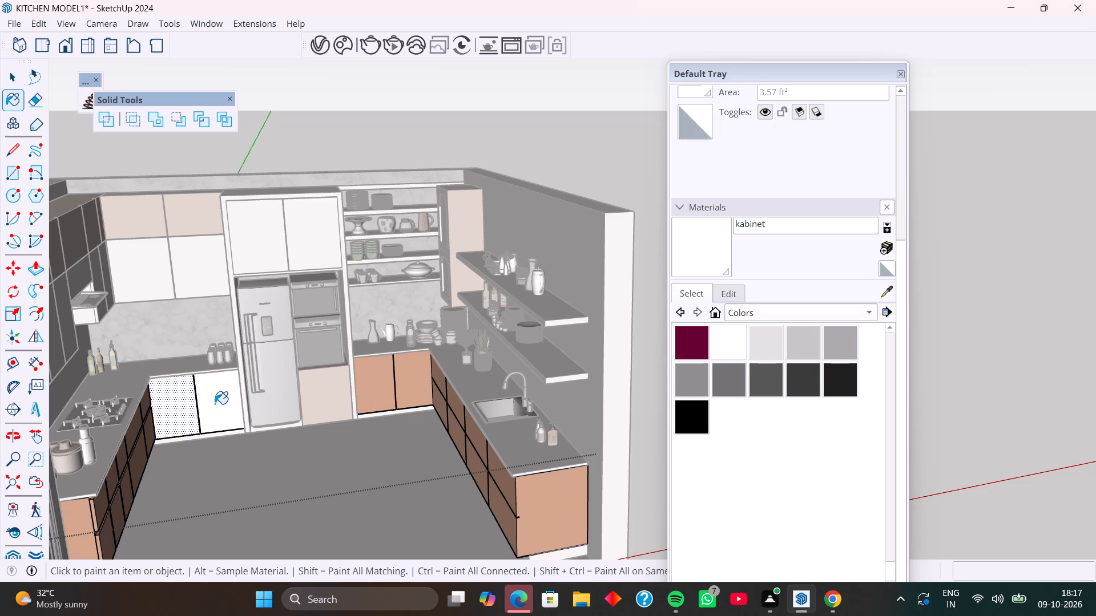
pyautogui.press('space')
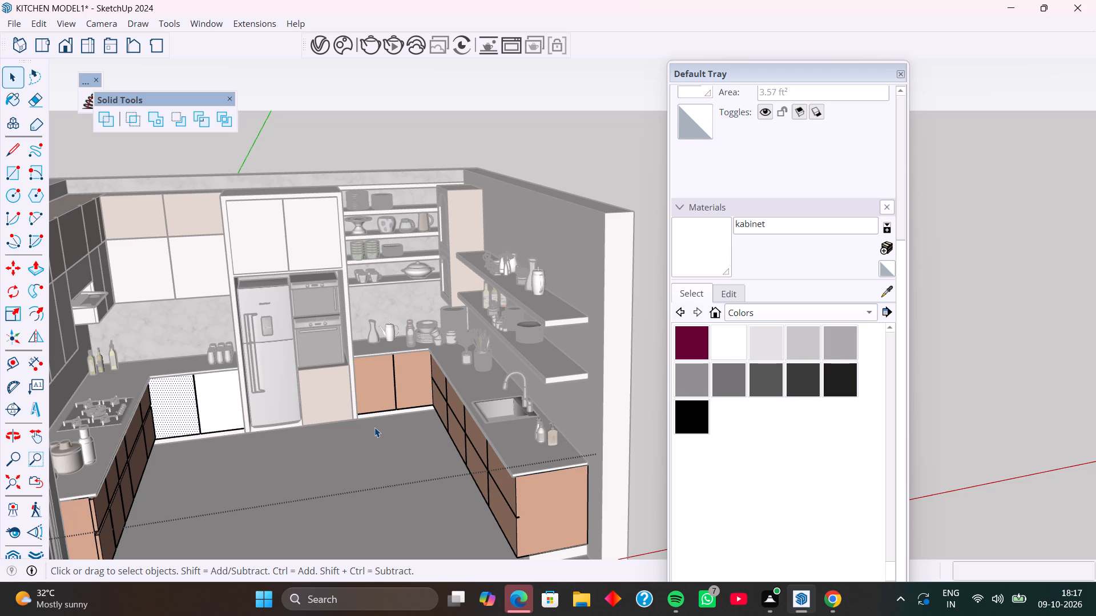
pyautogui.click(391, 436)
pyautogui.scroll(-5, 295, 439)
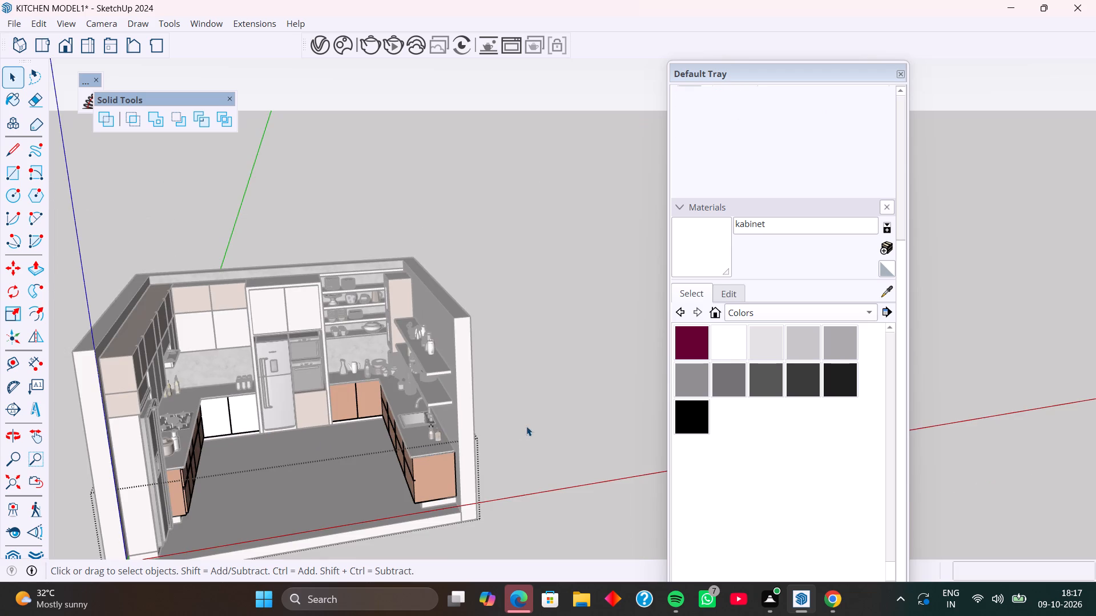
# Sample 0046_Gold from the end base cabinet and paint the plinth beneath the base cabinets with it.
pyautogui.click(526, 426)
pyautogui.moveTo(333, 453); pyautogui.dragTo(335, 423, button='middle')
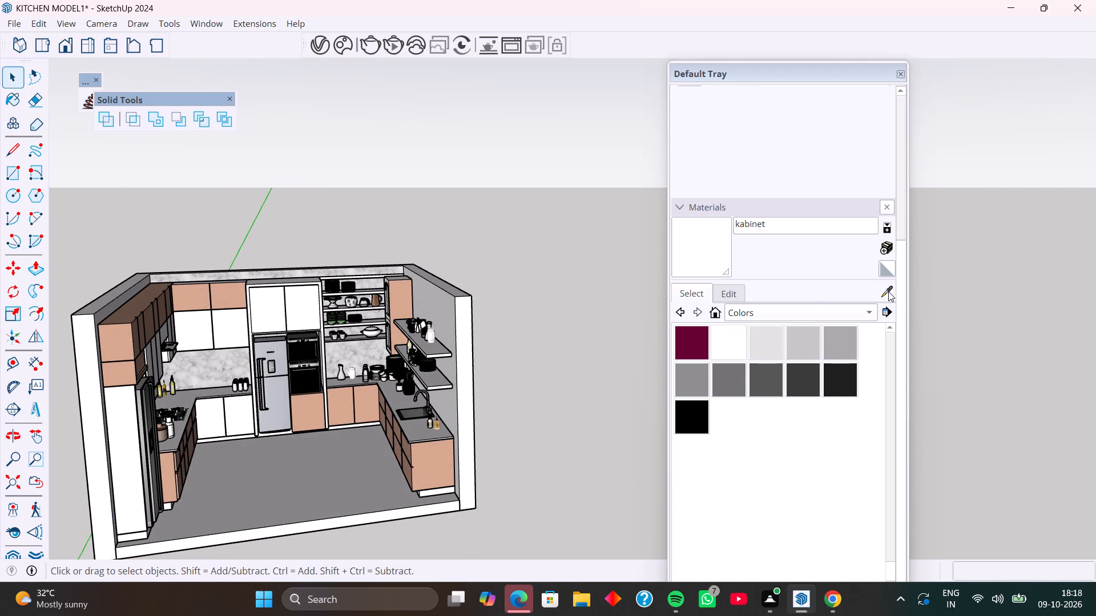
pyautogui.click(888, 291)
pyautogui.click(435, 464)
pyautogui.scroll(2, 434, 488)
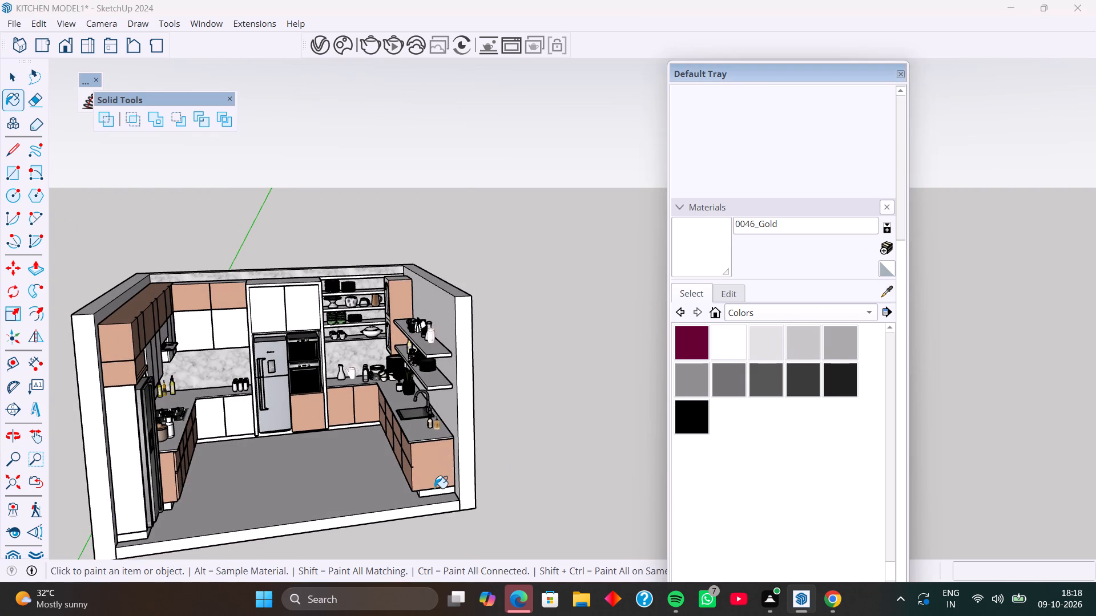
pyautogui.scroll(10, 434, 488)
pyautogui.click(438, 494)
pyautogui.scroll(-8, 443, 477)
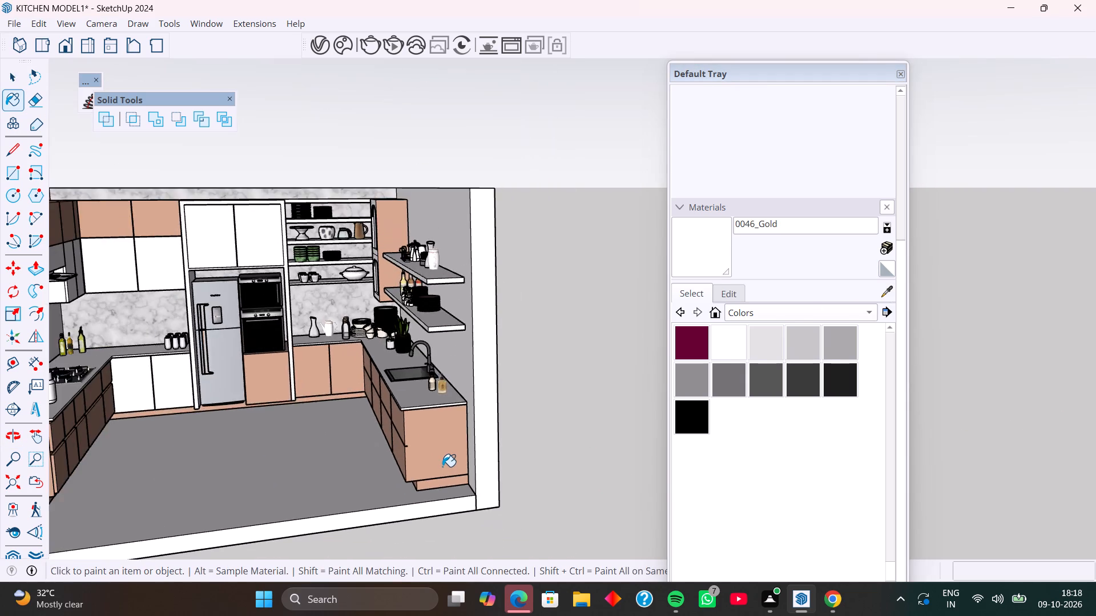
pyautogui.scroll(-4, 442, 467)
pyautogui.moveTo(442, 467); pyautogui.dragTo(359, 479, button='middle')
pyautogui.moveTo(369, 481); pyautogui.dragTo(342, 484, button='middle')
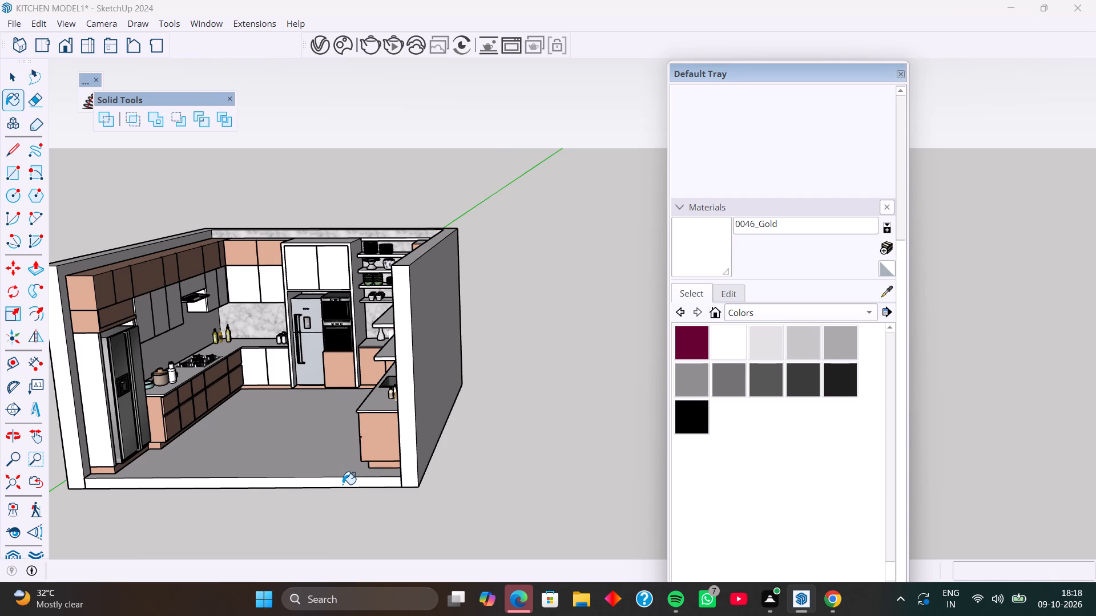
pyautogui.press('space')
pyautogui.click(532, 437)
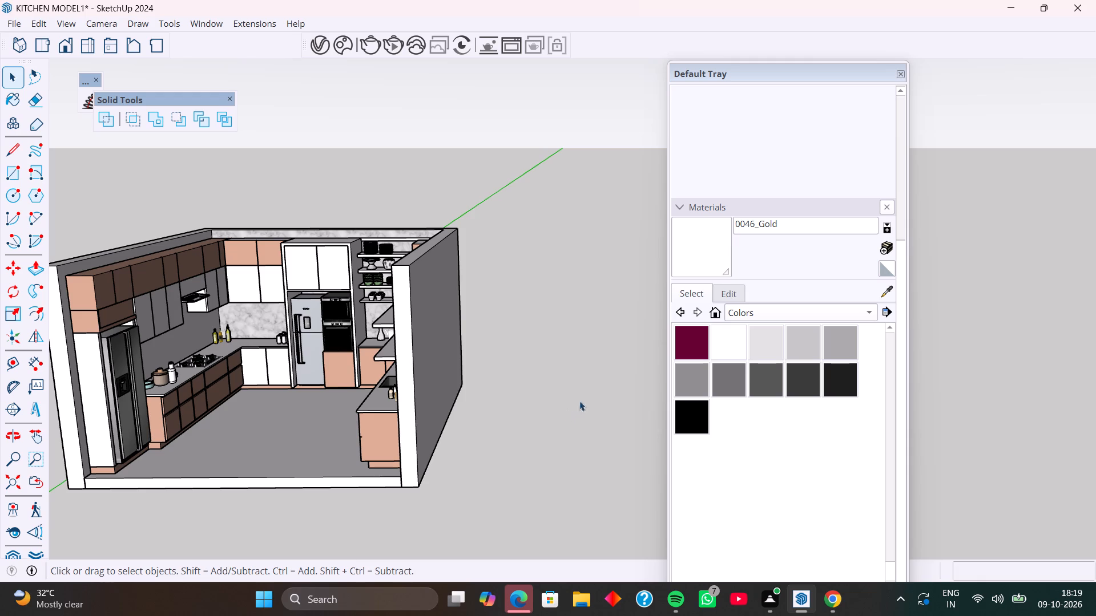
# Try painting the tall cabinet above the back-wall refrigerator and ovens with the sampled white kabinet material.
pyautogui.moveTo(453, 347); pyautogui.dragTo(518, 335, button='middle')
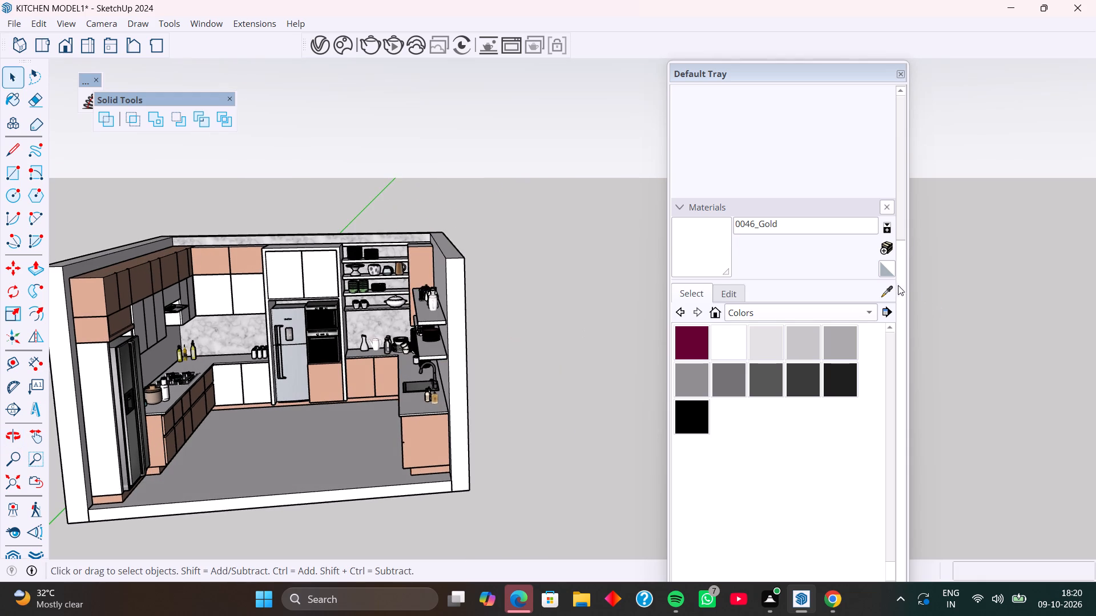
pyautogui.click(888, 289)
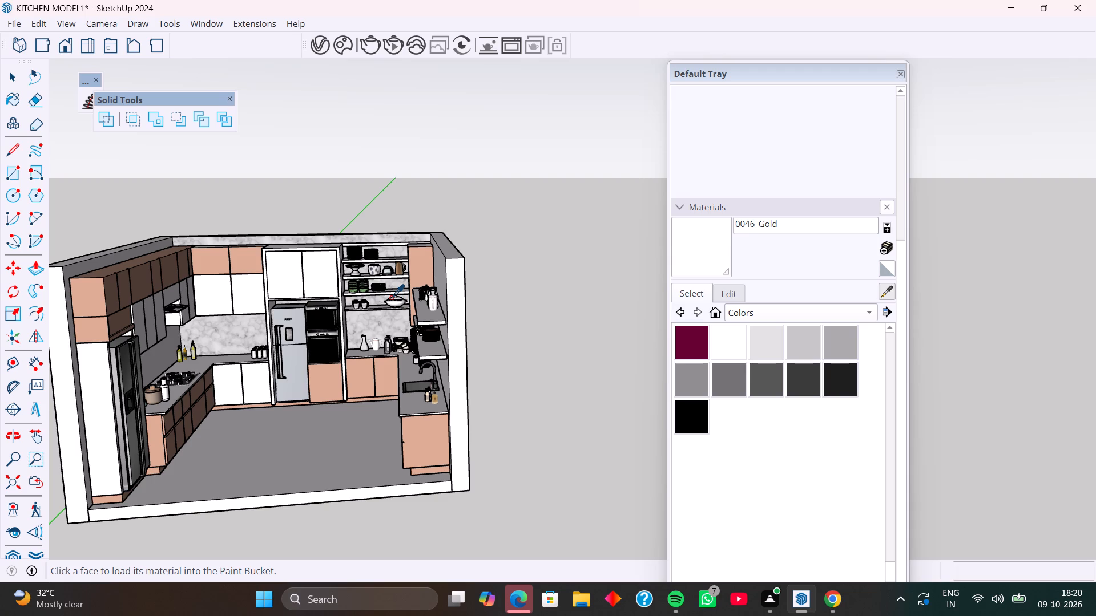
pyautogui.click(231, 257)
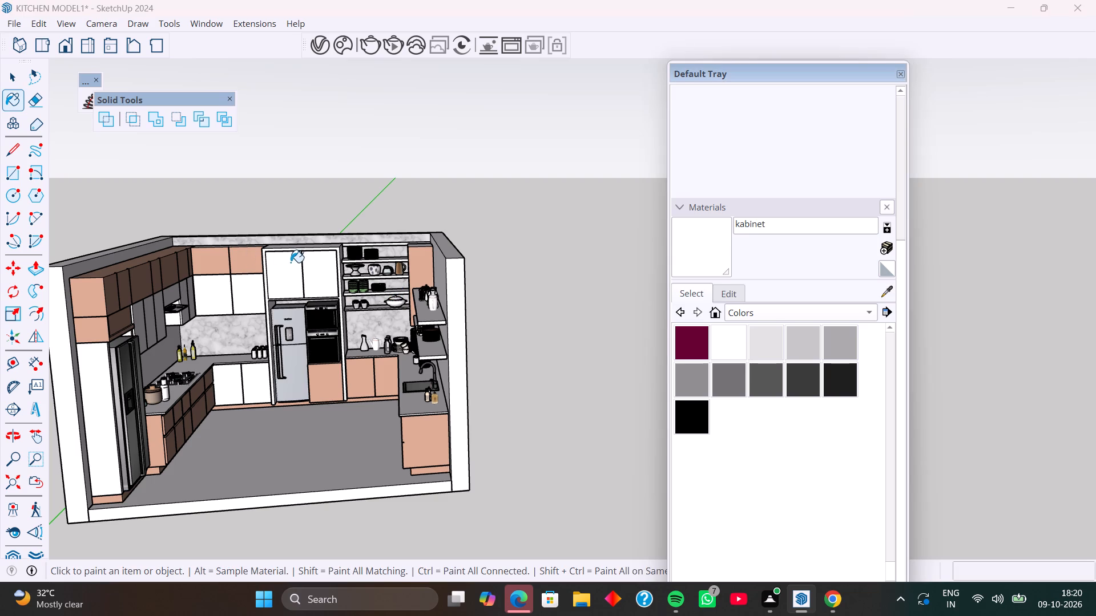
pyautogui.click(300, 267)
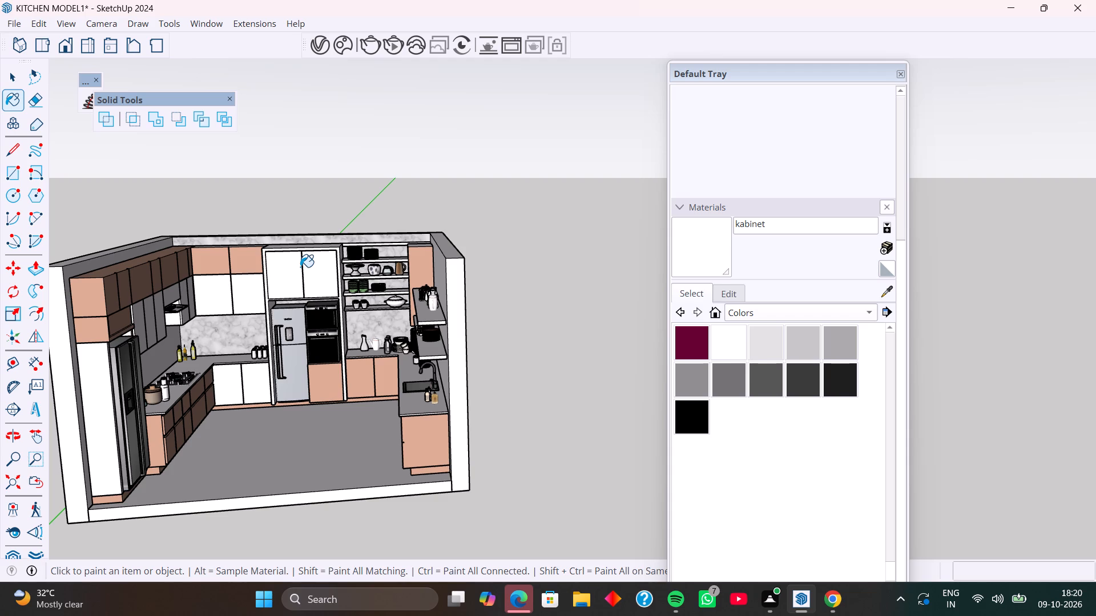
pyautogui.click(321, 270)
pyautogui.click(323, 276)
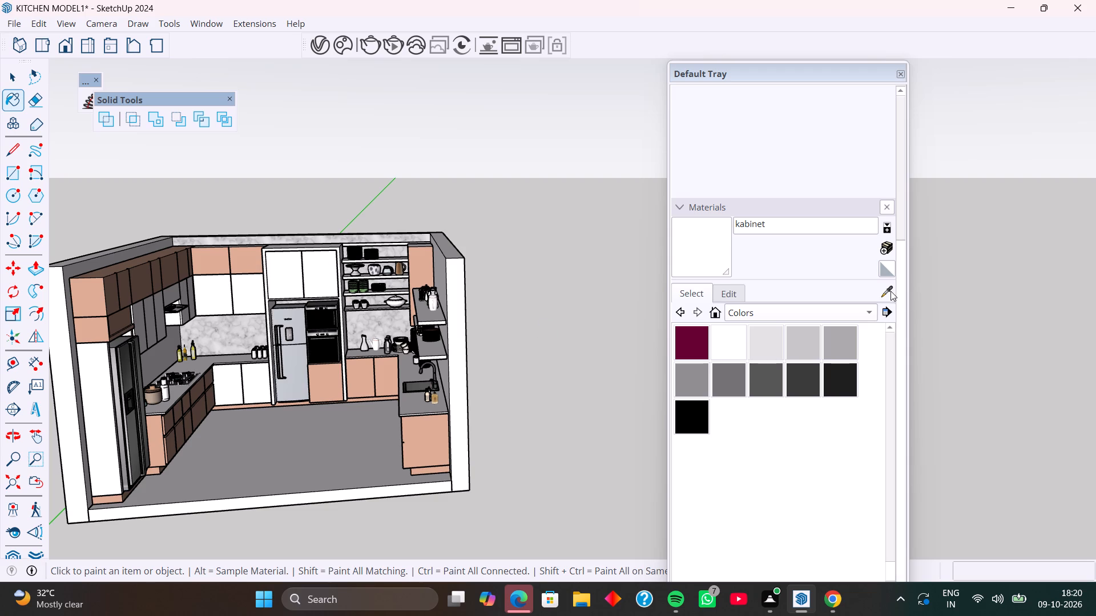
# Sample 0046_Gold from the upper cabinets and paint the tall cabinet around the back-wall refrigerator and ovens with it.
pyautogui.click(887, 290)
pyautogui.click(167, 273)
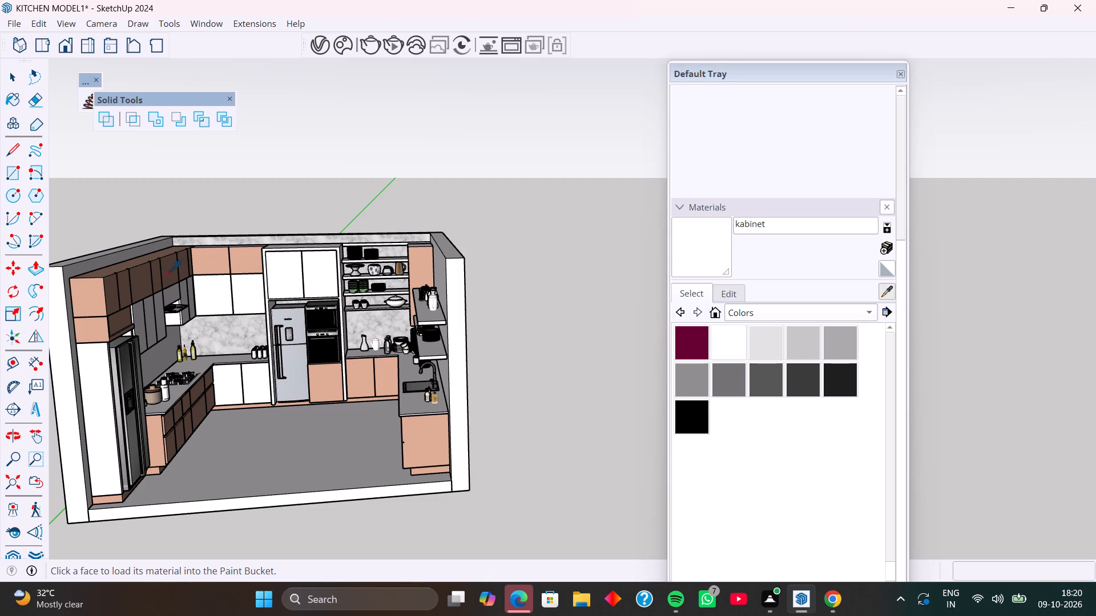
pyautogui.click(280, 276)
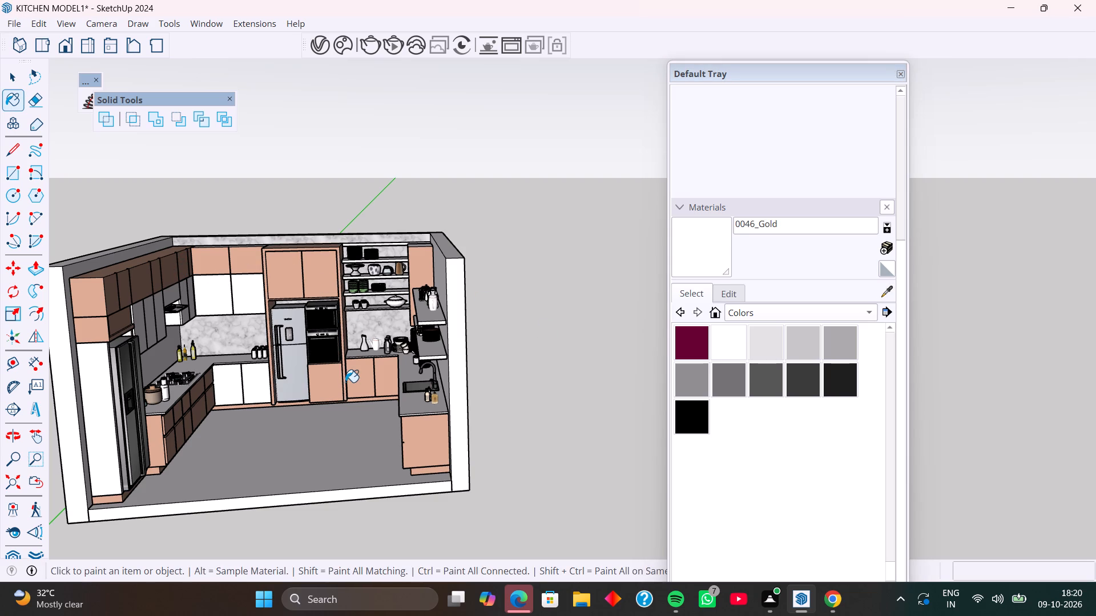
# Paint the top board and the upper two crockery shelves beside the ovens with 0046_Gold on their visible edges and surfaces.
pyautogui.moveTo(327, 338); pyautogui.dragTo(357, 350, button='middle')
pyautogui.scroll(6, 392, 301)
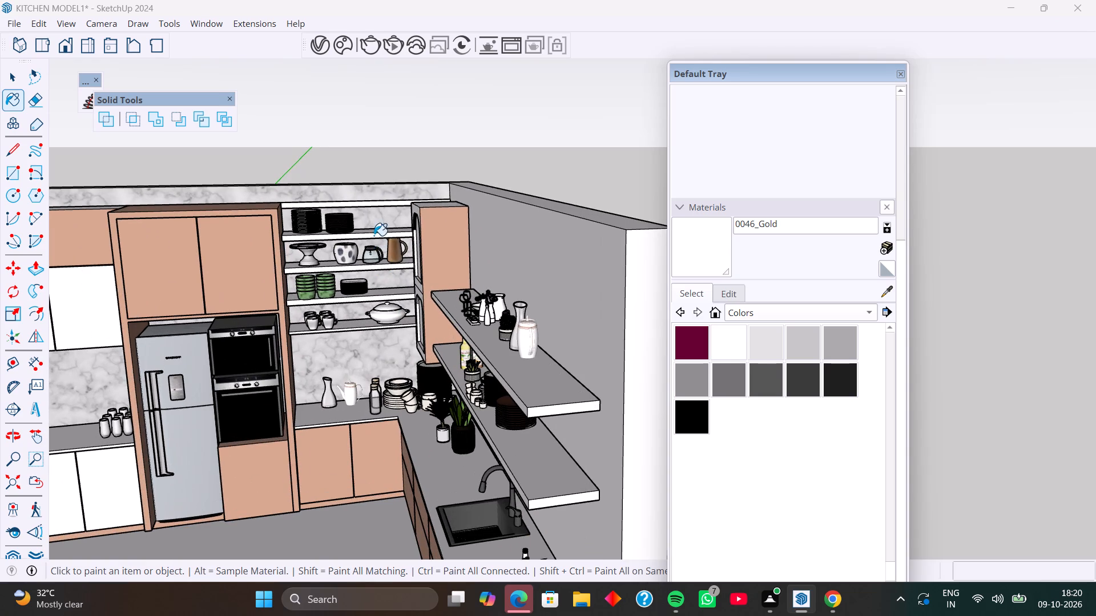
pyautogui.click(377, 234)
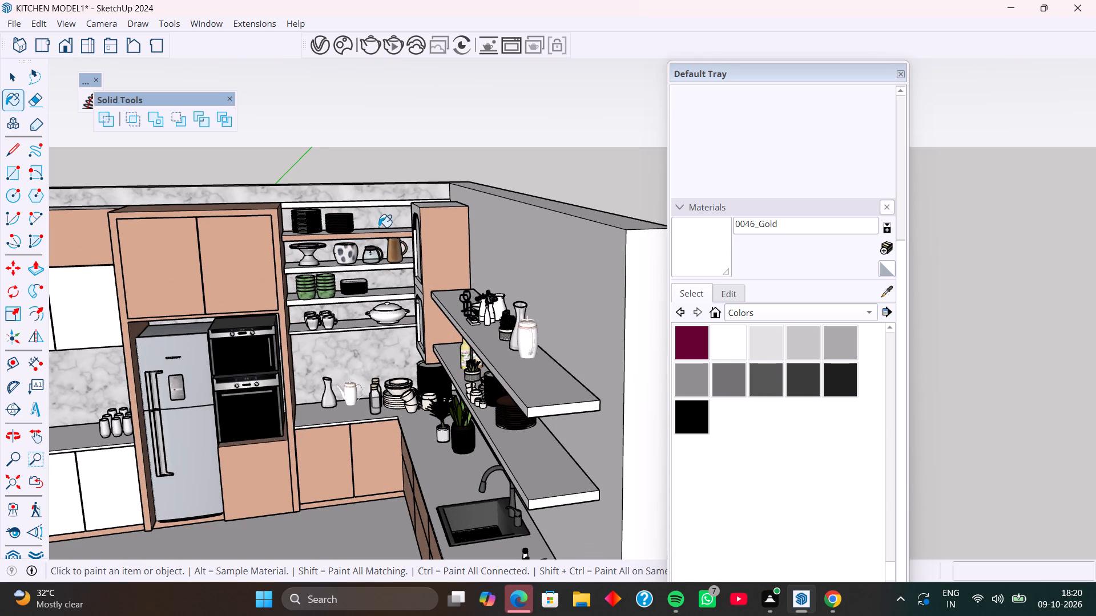
pyautogui.click(378, 230)
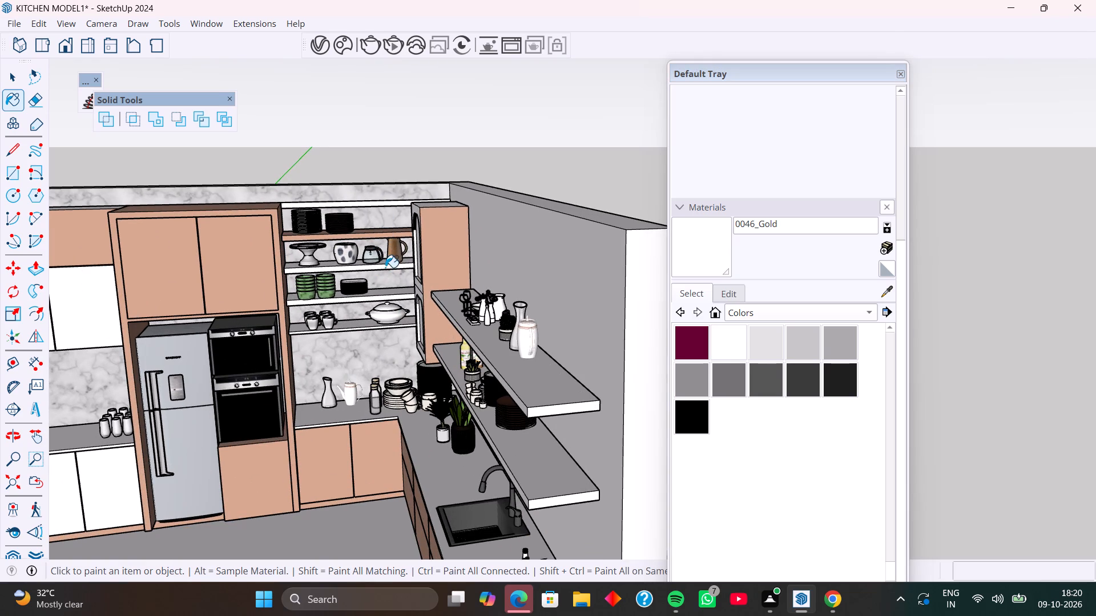
pyautogui.click(385, 265)
pyautogui.click(385, 262)
pyautogui.click(385, 265)
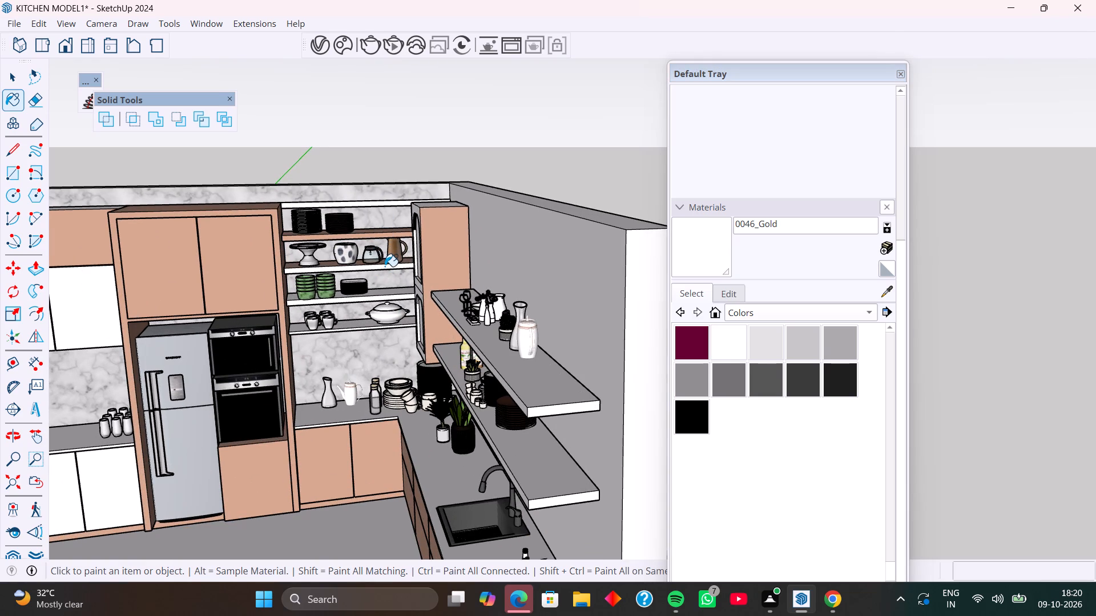
pyautogui.click(385, 266)
pyautogui.scroll(5, 386, 272)
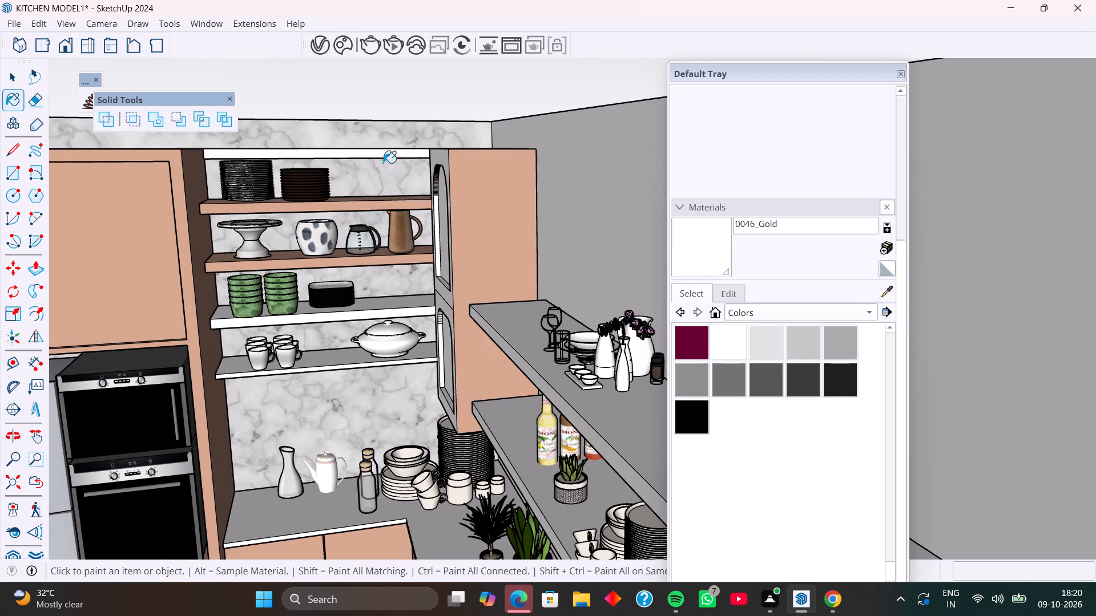
pyautogui.click(385, 157)
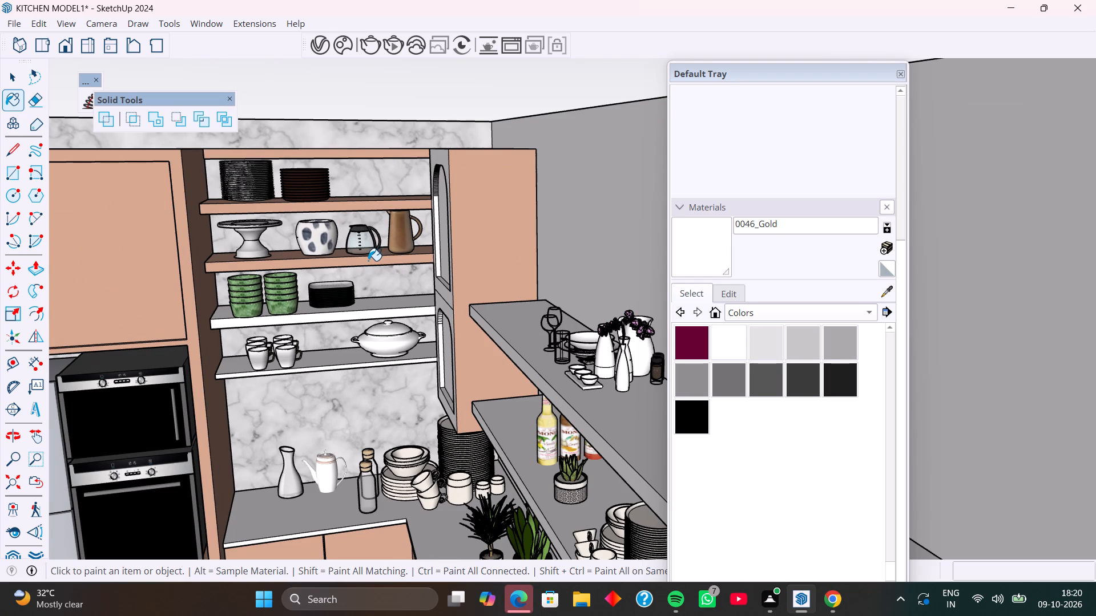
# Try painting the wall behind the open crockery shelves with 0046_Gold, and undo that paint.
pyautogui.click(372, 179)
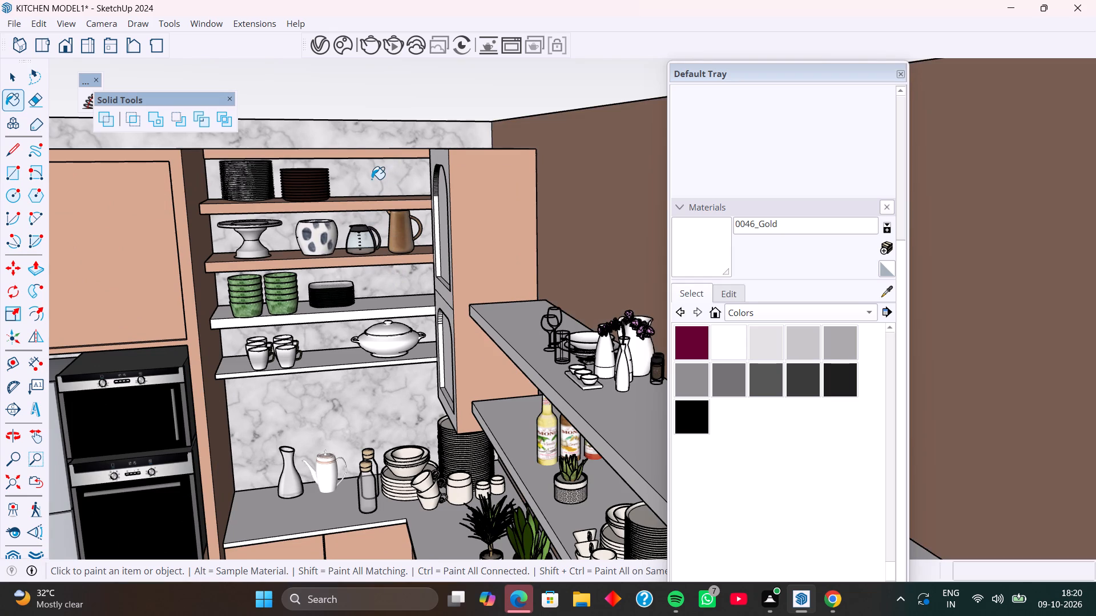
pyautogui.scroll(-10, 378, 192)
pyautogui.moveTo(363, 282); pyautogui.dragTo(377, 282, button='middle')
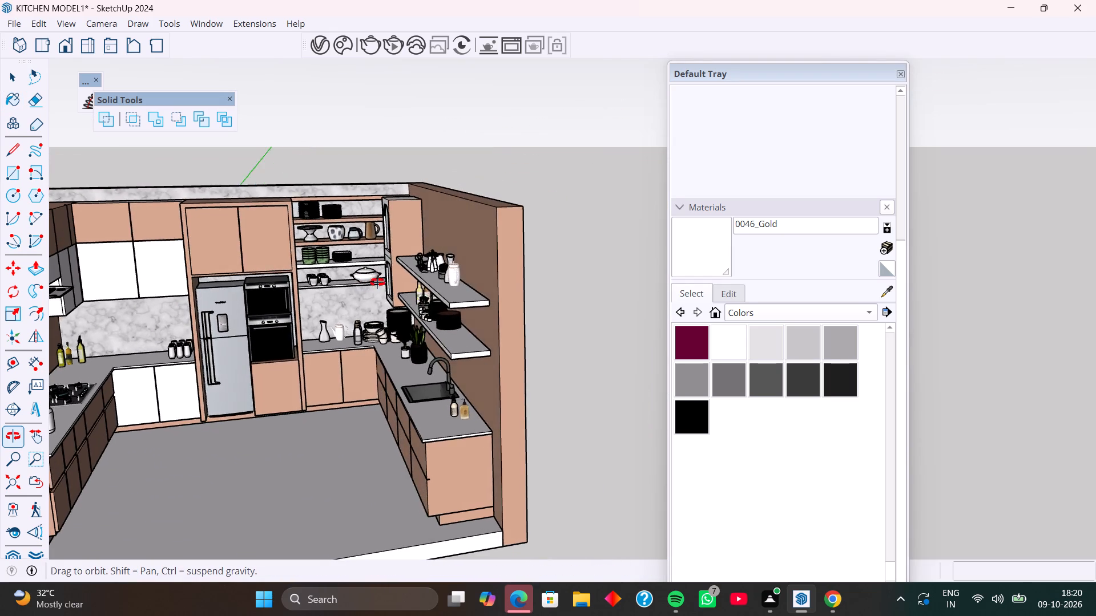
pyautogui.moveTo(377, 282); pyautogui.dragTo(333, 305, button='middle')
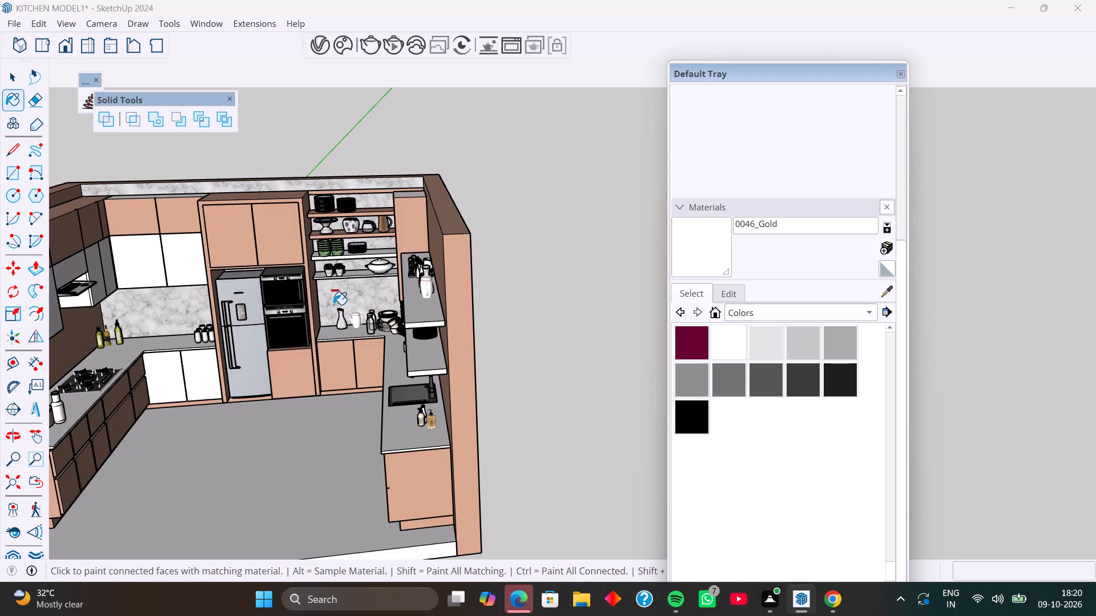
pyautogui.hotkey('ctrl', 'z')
# Paint the front edges and tops of the two lowest open crockery shelves with 0046_Gold.
pyautogui.scroll(5, 337, 303)
pyautogui.click(381, 232)
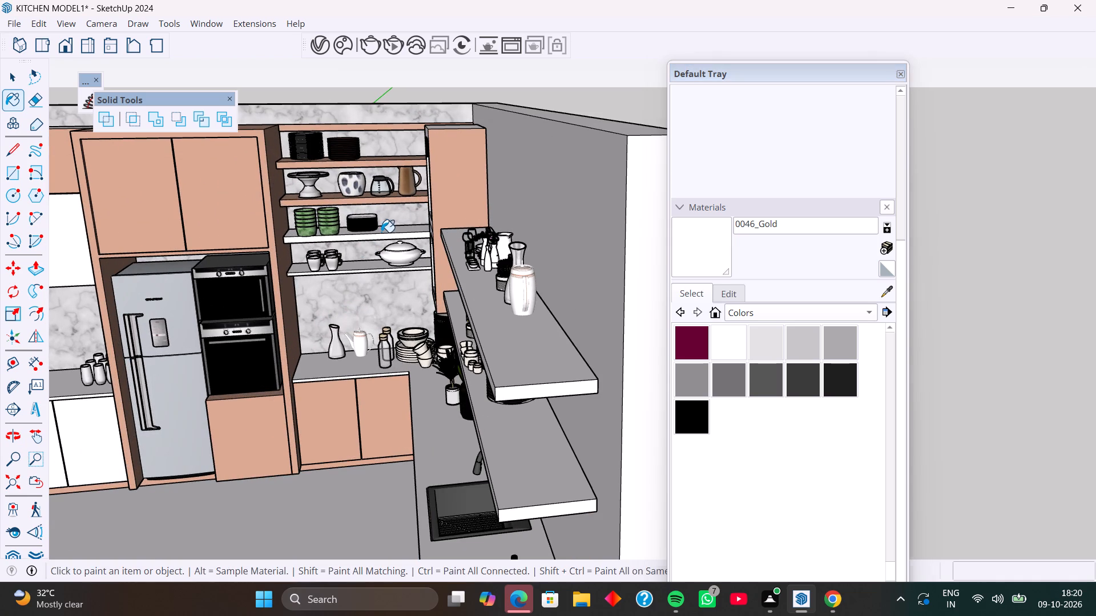
pyautogui.click(382, 238)
pyautogui.click(366, 270)
pyautogui.scroll(2, 366, 270)
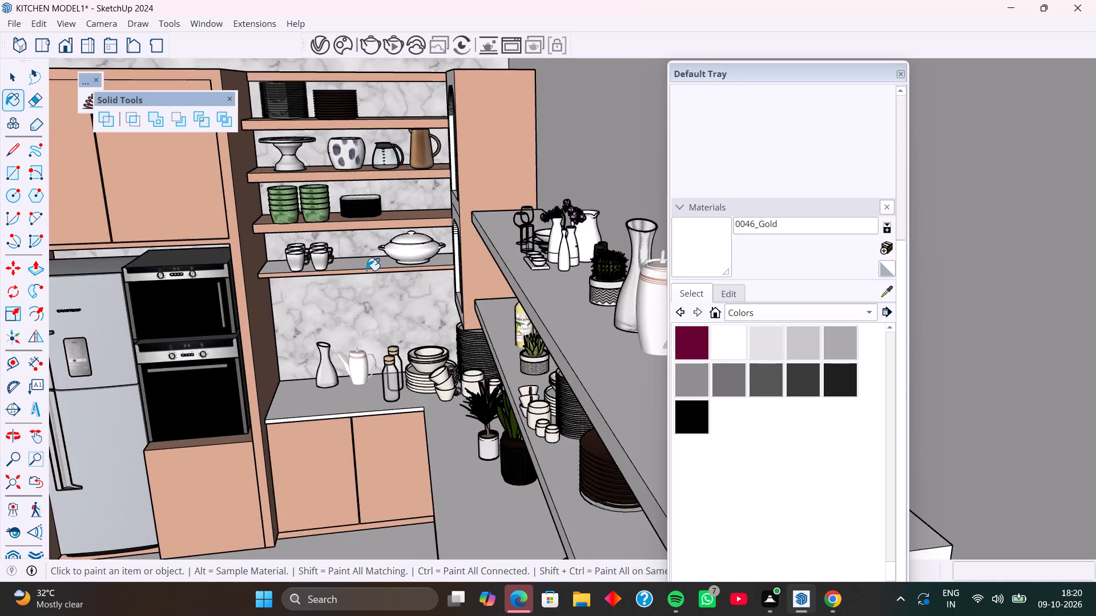
pyautogui.scroll(4, 366, 270)
pyautogui.click(366, 262)
# Paint the undersides of the four open crockery shelves beside the ovens with 0046_Gold.
pyautogui.moveTo(377, 284); pyautogui.dragTo(406, 120, button='middle')
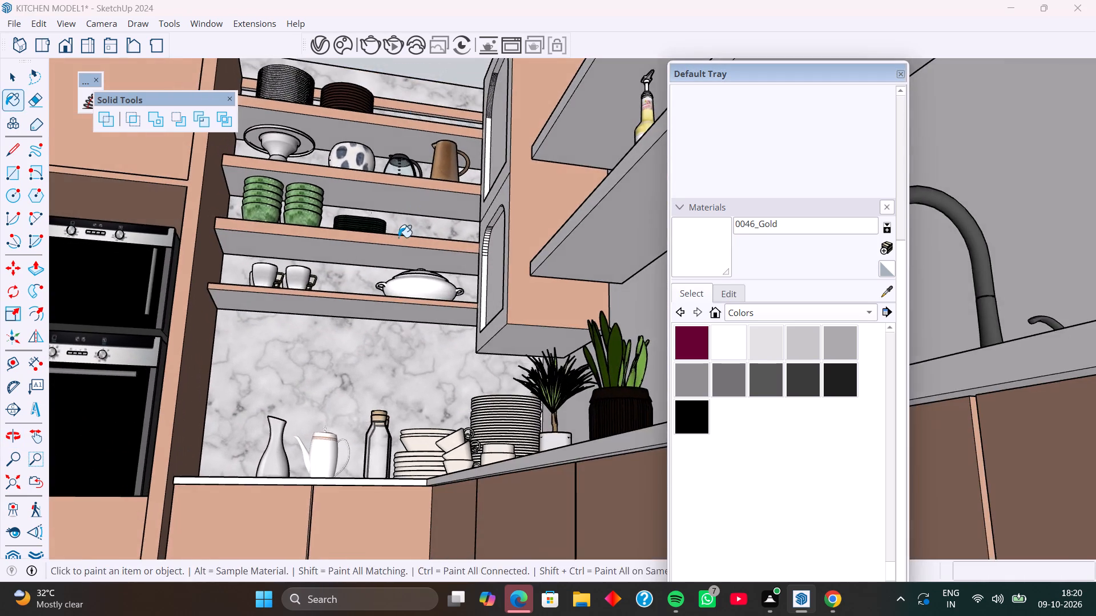
pyautogui.moveTo(398, 238); pyautogui.dragTo(403, 144, button='middle')
pyautogui.scroll(-2, 389, 169)
pyautogui.moveTo(386, 184); pyautogui.dragTo(377, 302, button='middle')
pyautogui.moveTo(374, 185); pyautogui.dragTo(367, 357, button='middle')
pyautogui.scroll(-18, 382, 248)
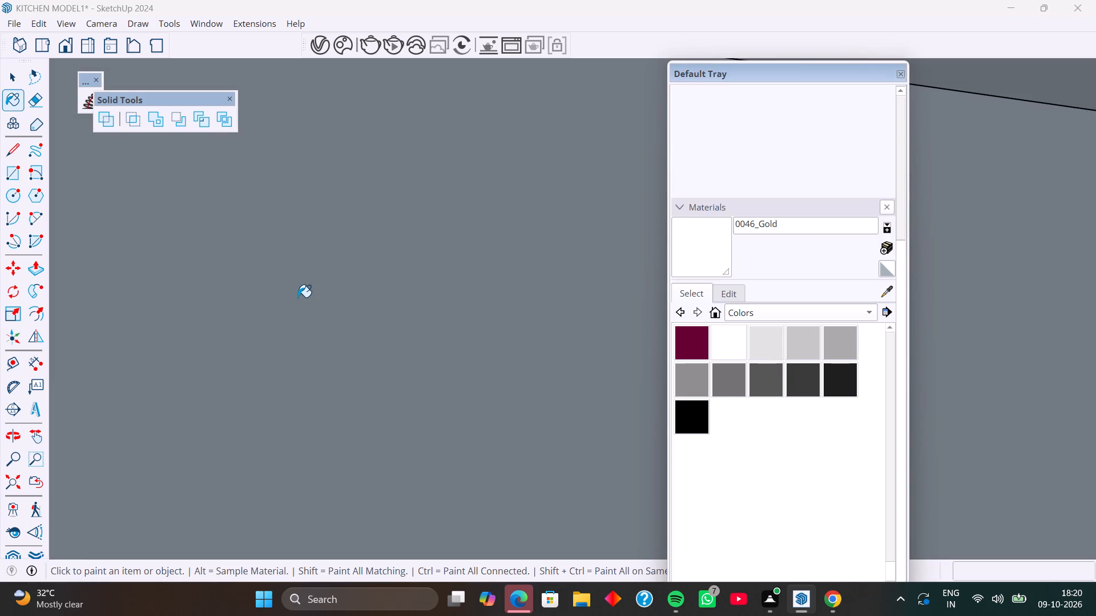
pyautogui.scroll(-19, 298, 297)
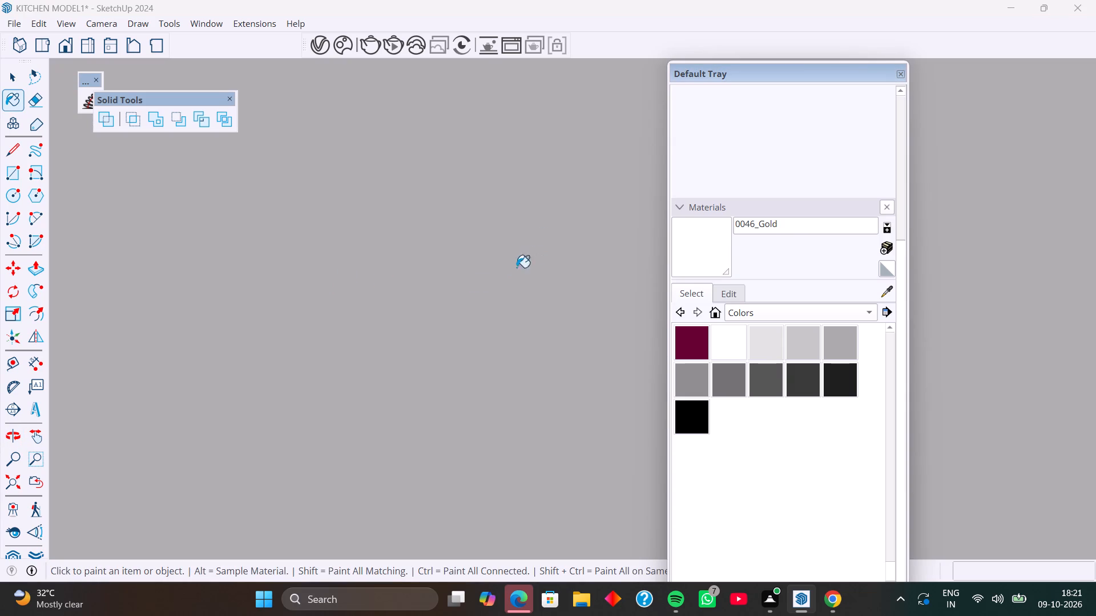
pyautogui.scroll(-20, 517, 268)
pyautogui.scroll(-9, 517, 268)
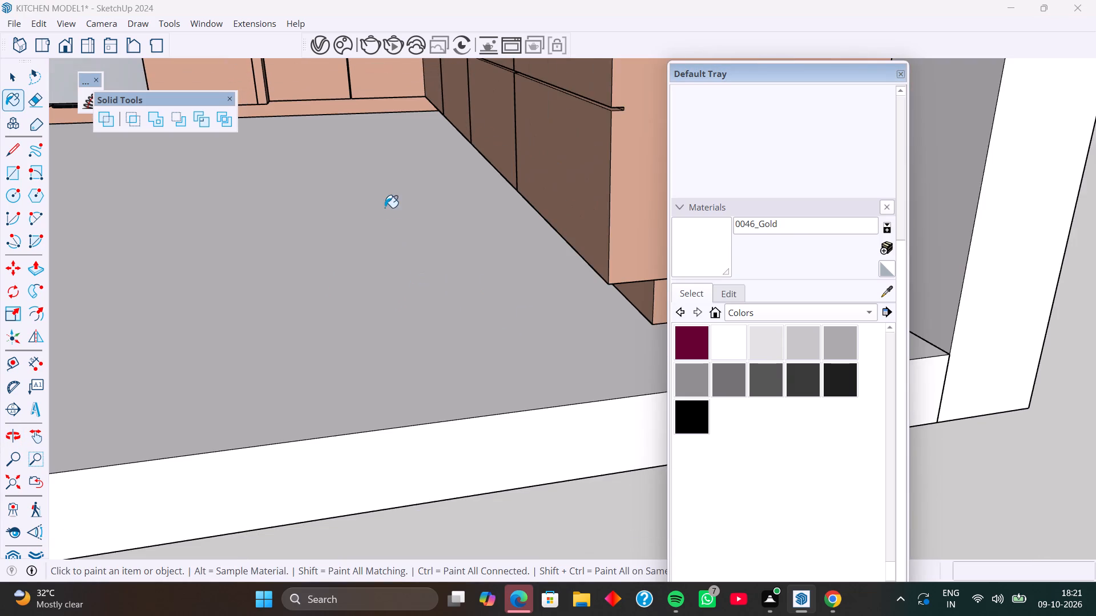
pyautogui.scroll(-3, 390, 219)
pyautogui.moveTo(398, 184); pyautogui.dragTo(414, 399, button='middle')
pyautogui.moveTo(429, 226); pyautogui.dragTo(457, 147, button='middle')
pyautogui.keyDown('shift'); pyautogui.moveTo(430, 129); pyautogui.dragTo(414, 318, button='middle'); pyautogui.keyUp('shift')
pyautogui.moveTo(372, 217); pyautogui.dragTo(378, 106, button='middle')
pyautogui.scroll(3, 363, 184)
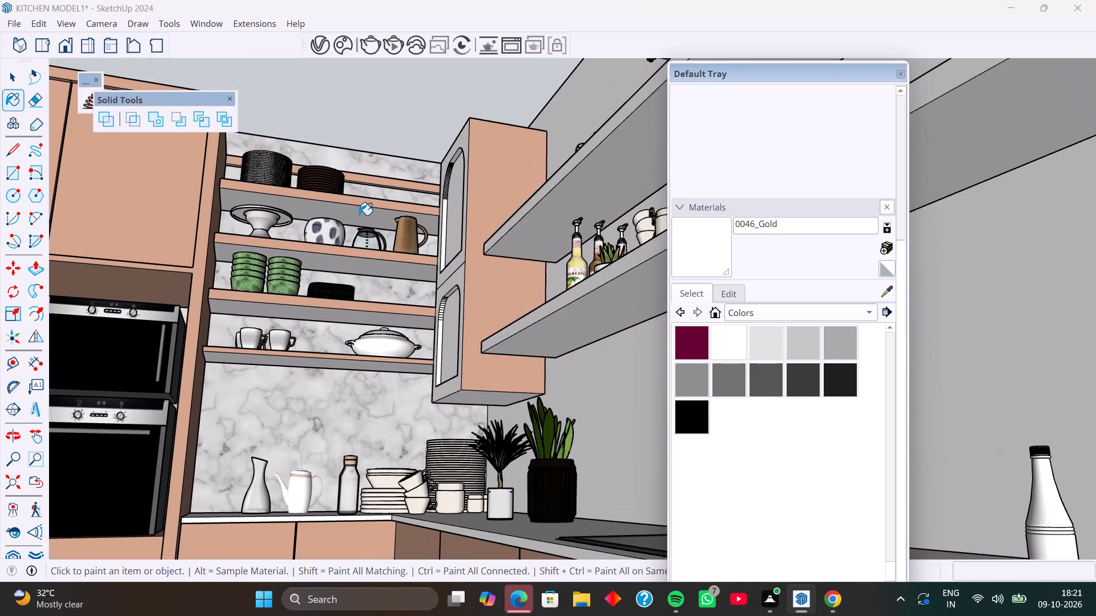
pyautogui.click(360, 213)
pyautogui.click(363, 264)
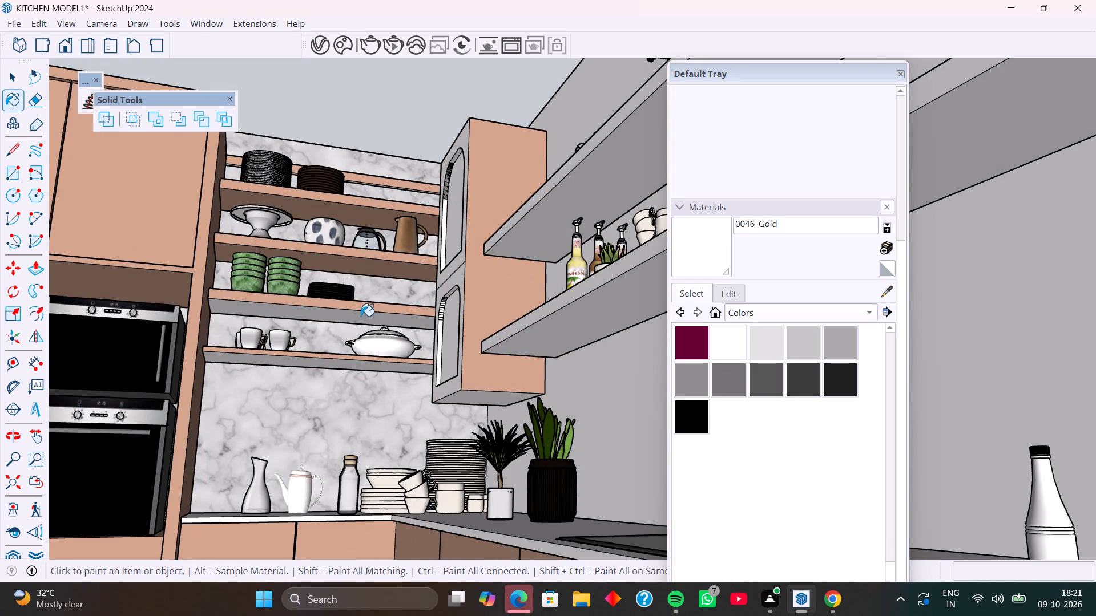
pyautogui.click(361, 317)
pyautogui.click(353, 368)
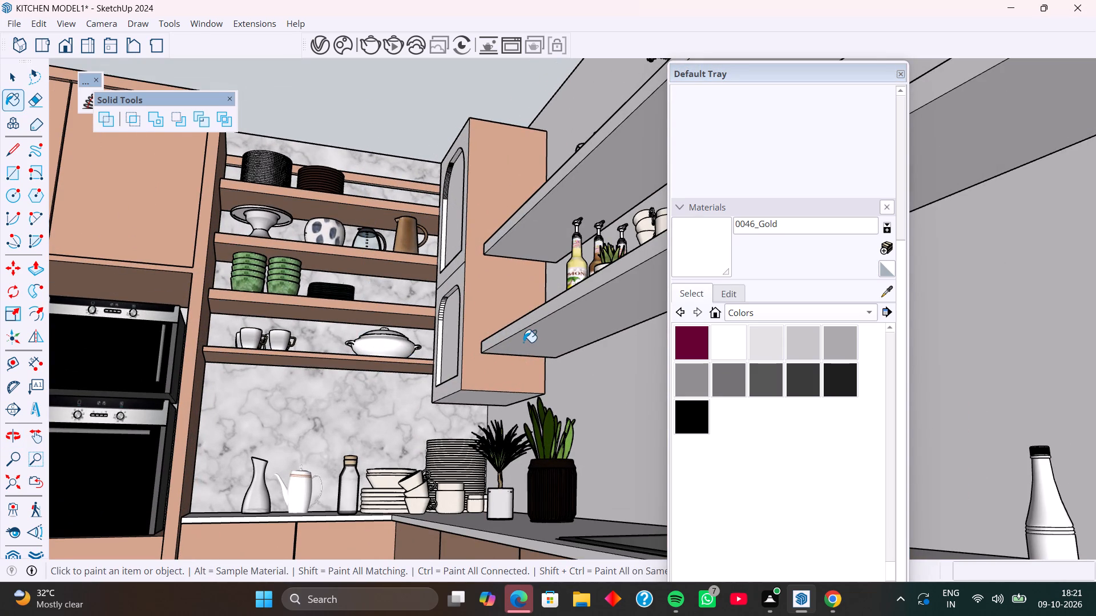
# Paint the upper sink-side wall shelf's front edge and top, and the lower shelf's top, with 0046_Gold.
pyautogui.moveTo(523, 342); pyautogui.dragTo(500, 439, button='middle')
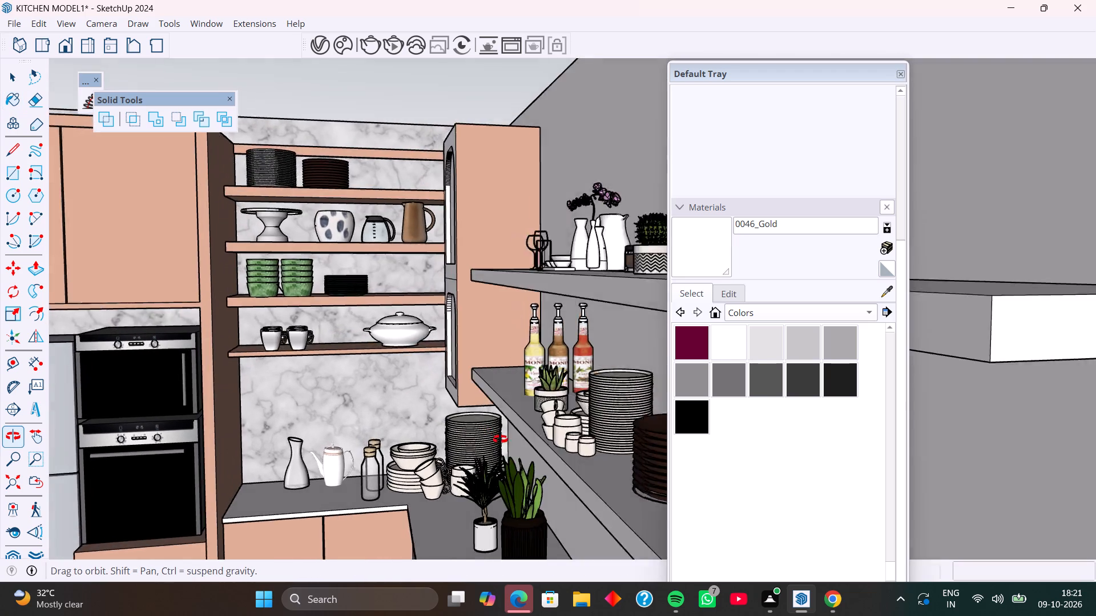
pyautogui.moveTo(500, 439); pyautogui.dragTo(501, 451, button='middle')
pyautogui.moveTo(510, 377); pyautogui.dragTo(504, 377, button='middle')
pyautogui.click(579, 319)
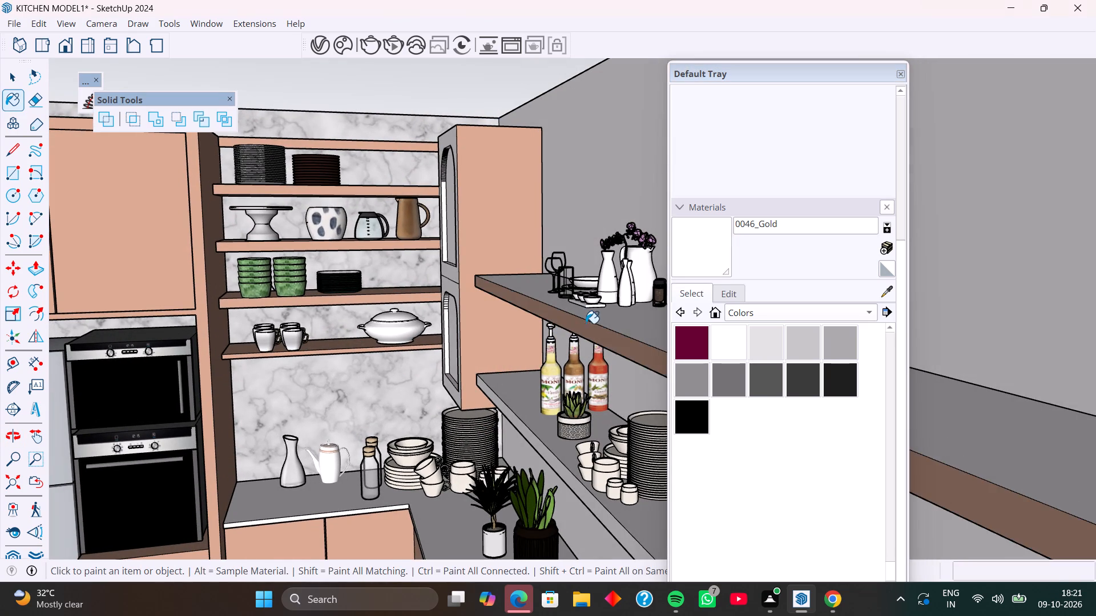
pyautogui.click(603, 318)
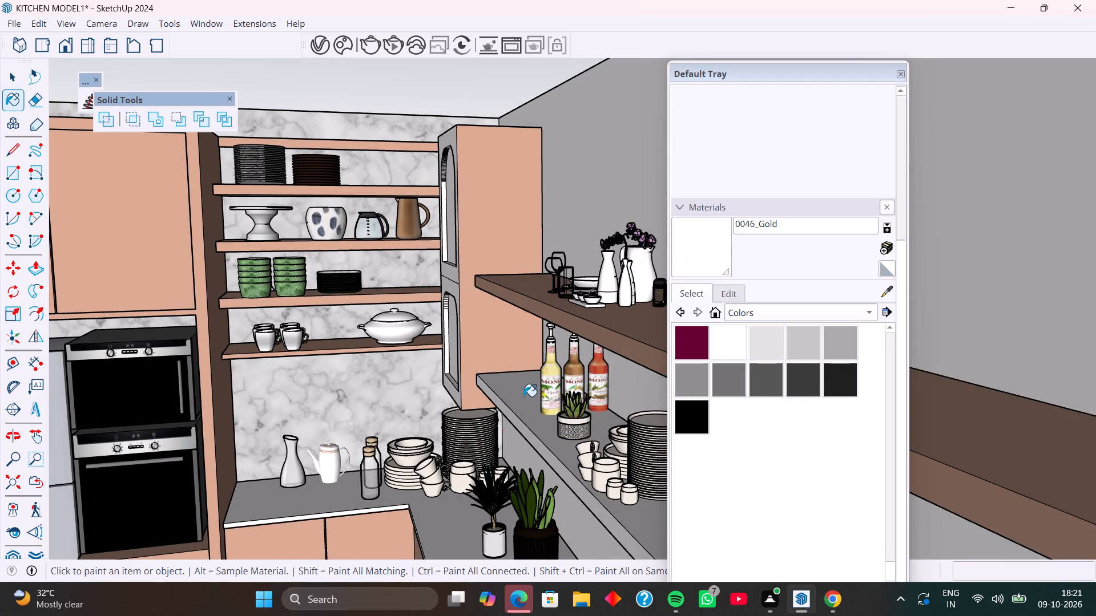
pyautogui.click(515, 396)
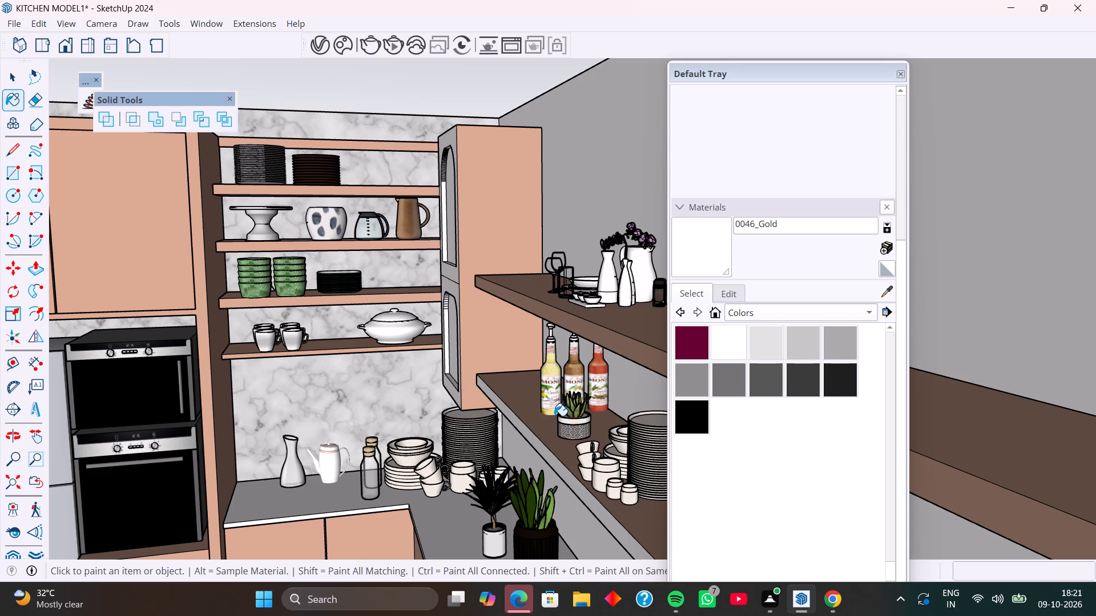
# Paint the lower sink-side shelf's front edge and underside, and the upper shelf's underside, with 0046_Gold.
pyautogui.scroll(-9, 472, 368)
pyautogui.moveTo(421, 454); pyautogui.dragTo(579, 517, button='middle')
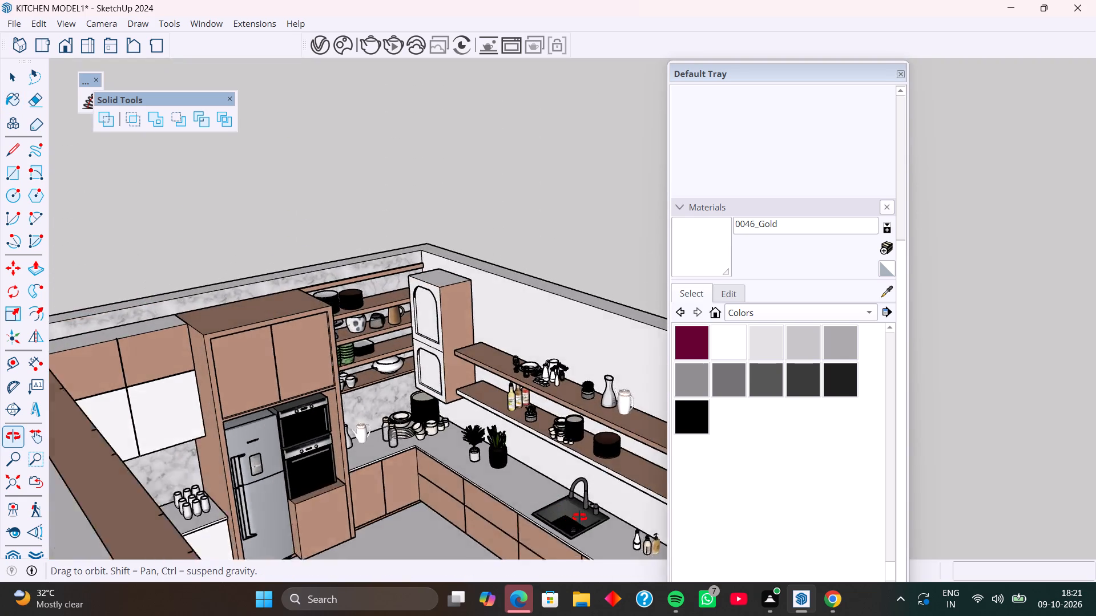
pyautogui.moveTo(579, 517); pyautogui.dragTo(608, 482, button='middle')
pyautogui.moveTo(584, 467); pyautogui.dragTo(547, 308, button='middle')
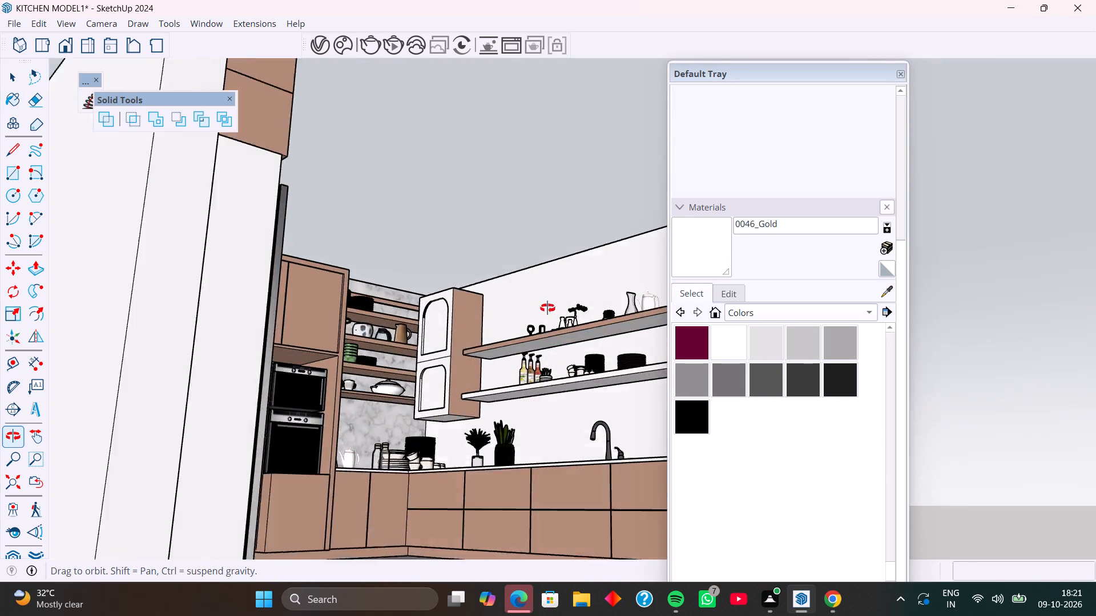
pyautogui.moveTo(547, 308); pyautogui.dragTo(504, 264, button='middle')
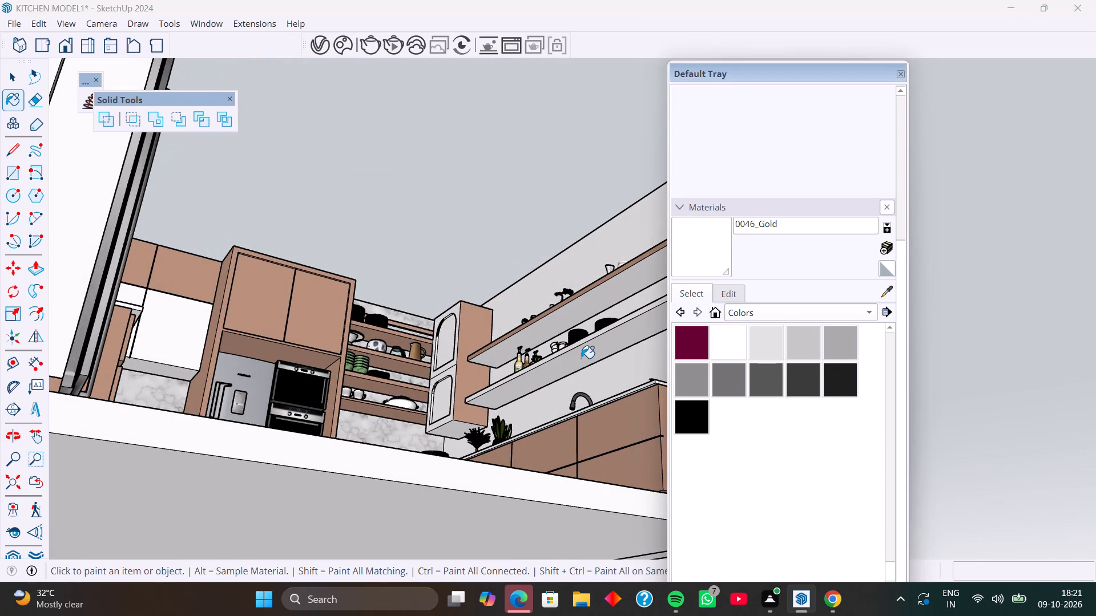
pyautogui.click(581, 358)
pyautogui.click(585, 343)
pyautogui.click(588, 339)
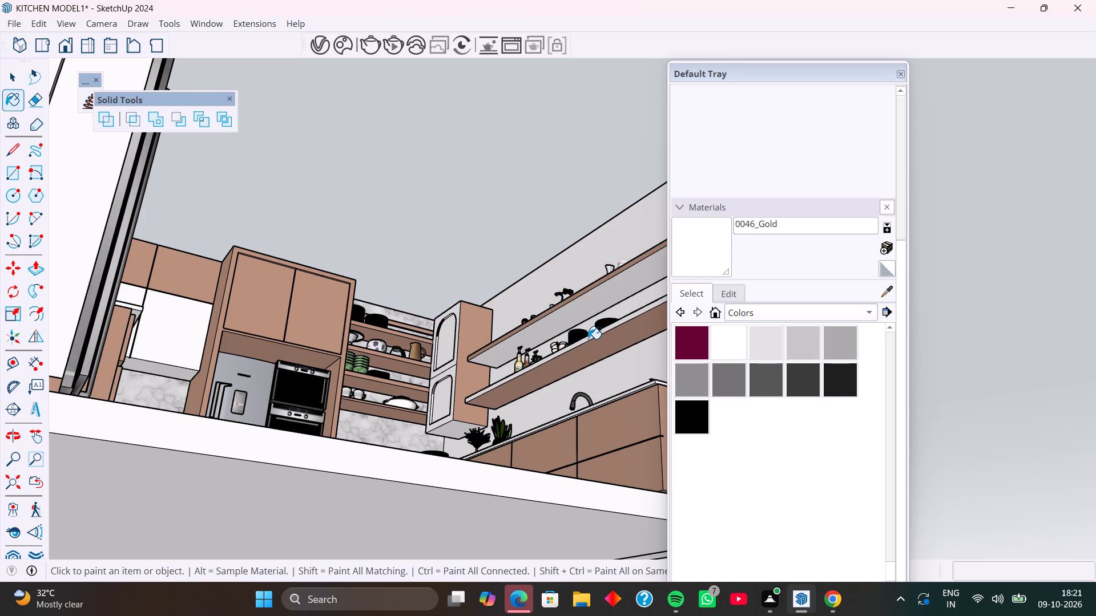
pyautogui.click(593, 305)
# Paint the exposed end faces of both wall shelves above the sink with 0046_Gold.
pyautogui.moveTo(596, 285); pyautogui.dragTo(504, 522, button='middle')
pyautogui.scroll(4, 608, 448)
pyautogui.moveTo(603, 465); pyautogui.dragTo(582, 369, button='middle')
pyautogui.scroll(1, 600, 437)
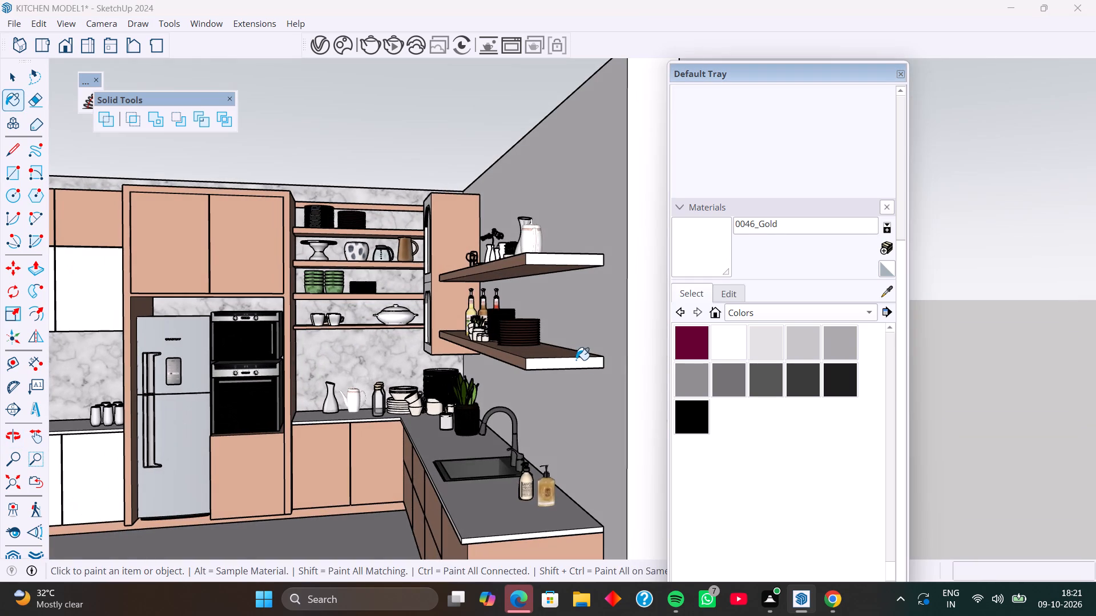
pyautogui.click(574, 364)
pyautogui.click(550, 257)
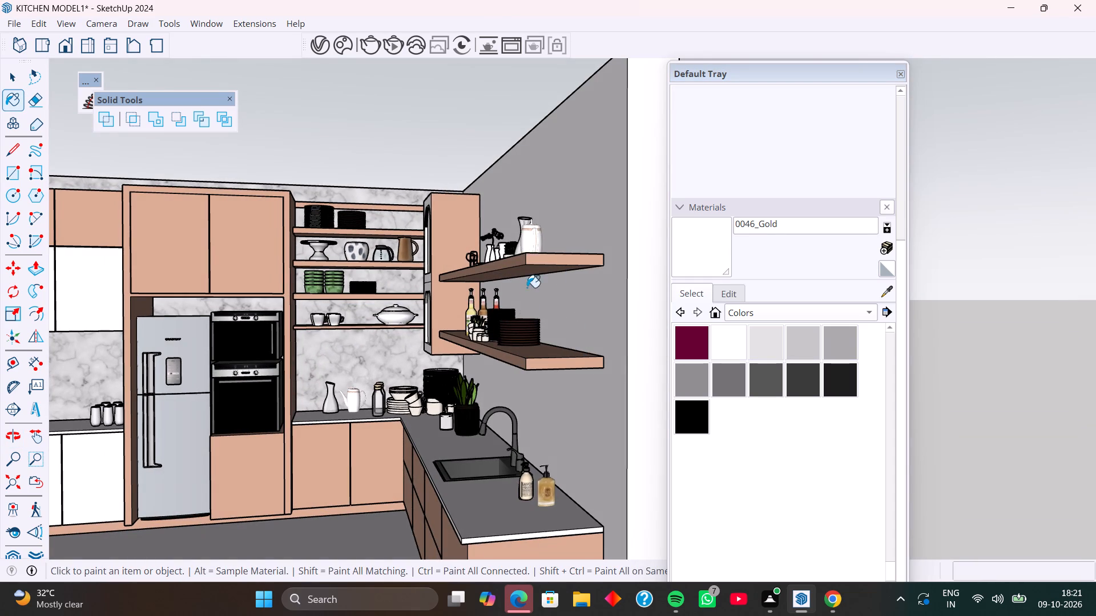
# Examine the painted cabinets, shelves and floor of the whole kitchen from above and from the open front.
pyautogui.scroll(-3, 521, 304)
pyautogui.moveTo(518, 326); pyautogui.dragTo(573, 490, button='middle')
pyautogui.moveTo(522, 372); pyautogui.dragTo(668, 374, button='middle')
pyautogui.moveTo(507, 366); pyautogui.dragTo(507, 366, button='middle')
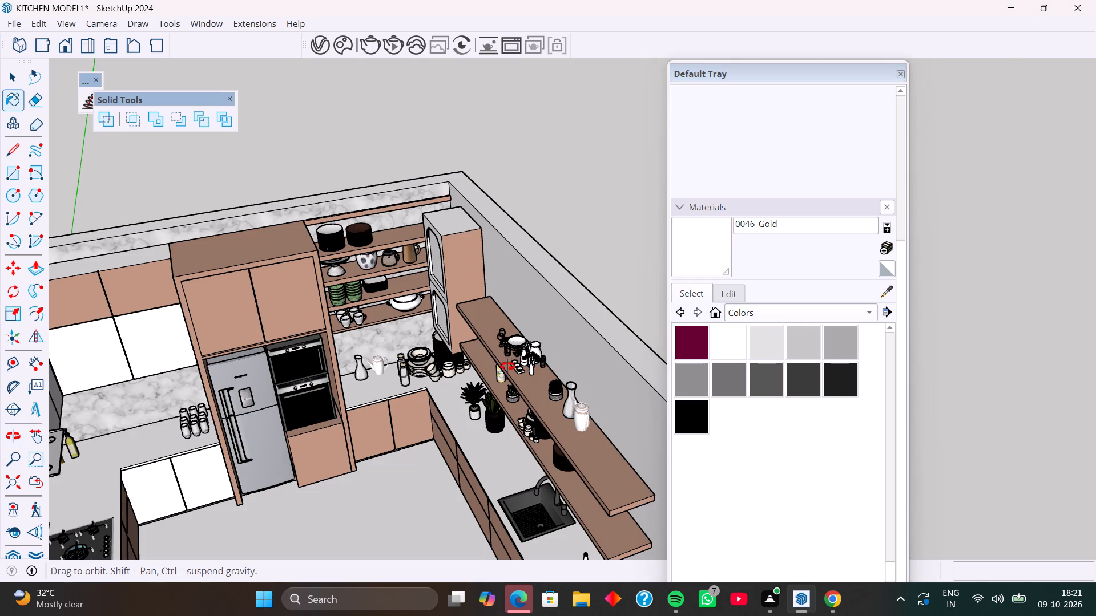
pyautogui.moveTo(507, 366); pyautogui.dragTo(667, 457, button='middle')
pyautogui.moveTo(493, 378); pyautogui.dragTo(649, 356, button='middle')
pyautogui.moveTo(557, 372); pyautogui.dragTo(418, 378, button='middle')
pyautogui.moveTo(471, 402); pyautogui.dragTo(275, 423, button='middle')
pyautogui.moveTo(373, 435); pyautogui.dragTo(299, 438, button='middle')
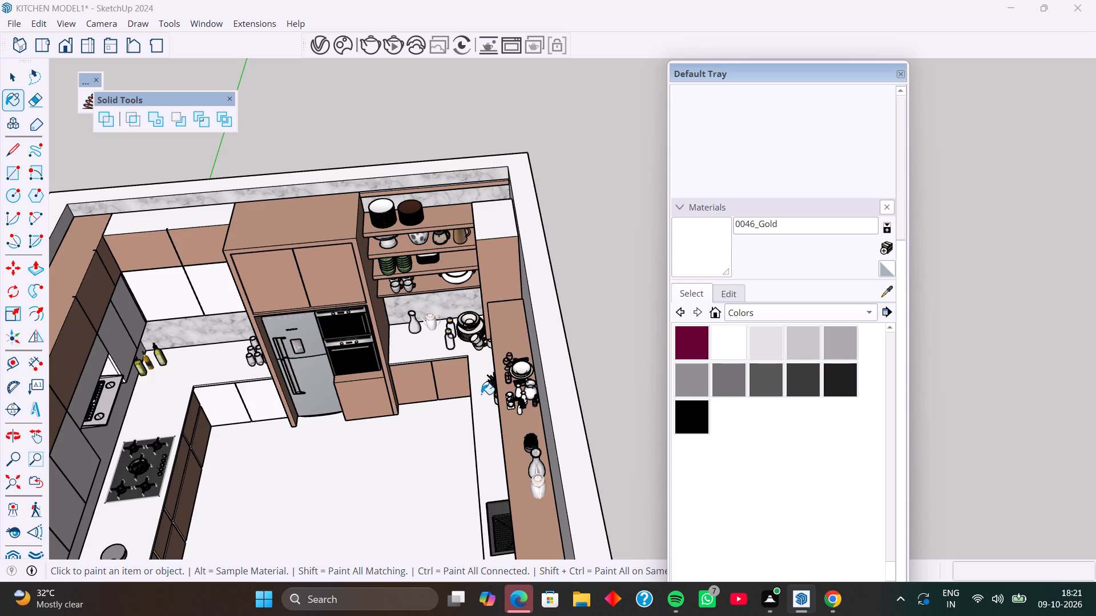
pyautogui.scroll(-8, 510, 391)
pyautogui.moveTo(513, 427); pyautogui.dragTo(506, 358, button='middle')
pyautogui.moveTo(511, 445); pyautogui.dragTo(504, 389, button='middle')
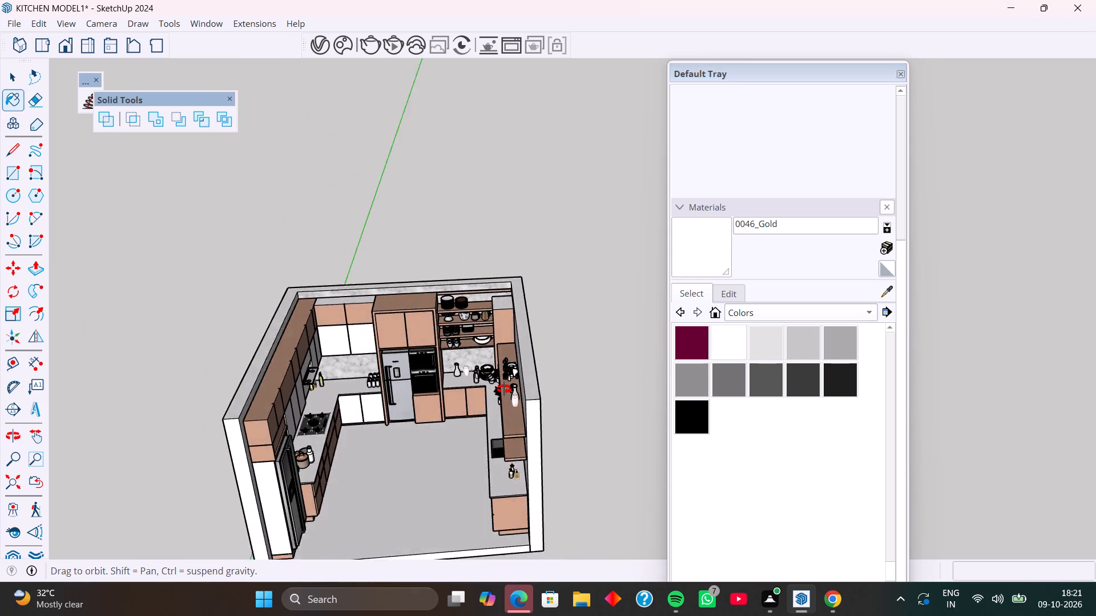
pyautogui.moveTo(504, 389); pyautogui.dragTo(501, 375, button='middle')
pyautogui.keyDown('shift'); pyautogui.moveTo(503, 522); pyautogui.dragTo(505, 394, button='middle'); pyautogui.keyUp('shift')
pyautogui.moveTo(505, 394); pyautogui.dragTo(479, 398, button='middle')
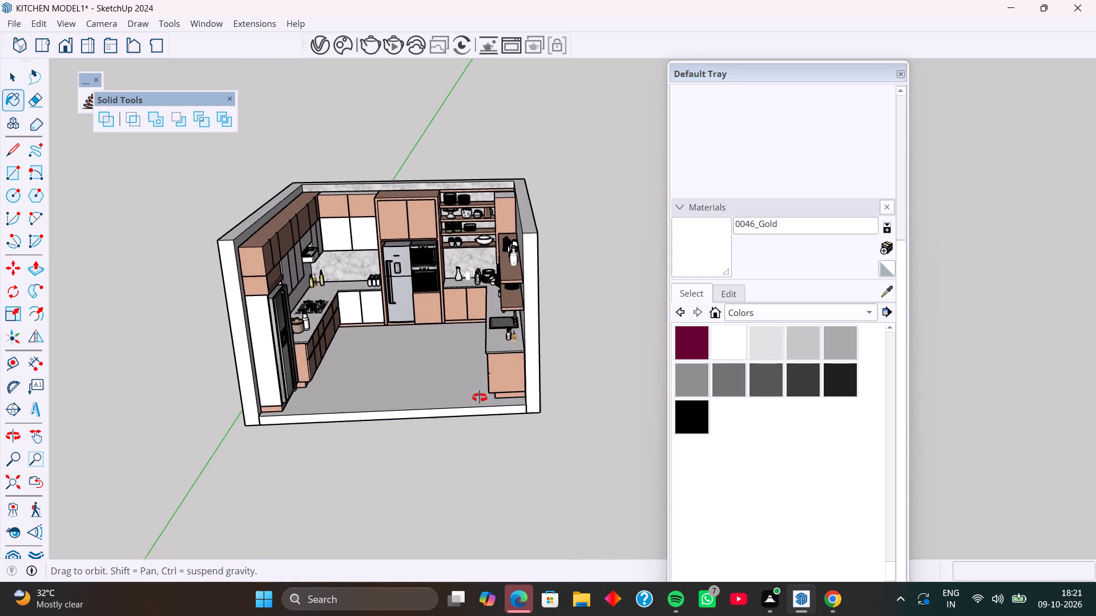
pyautogui.moveTo(479, 398); pyautogui.dragTo(463, 401, button='middle')
pyautogui.middleClick(463, 401)
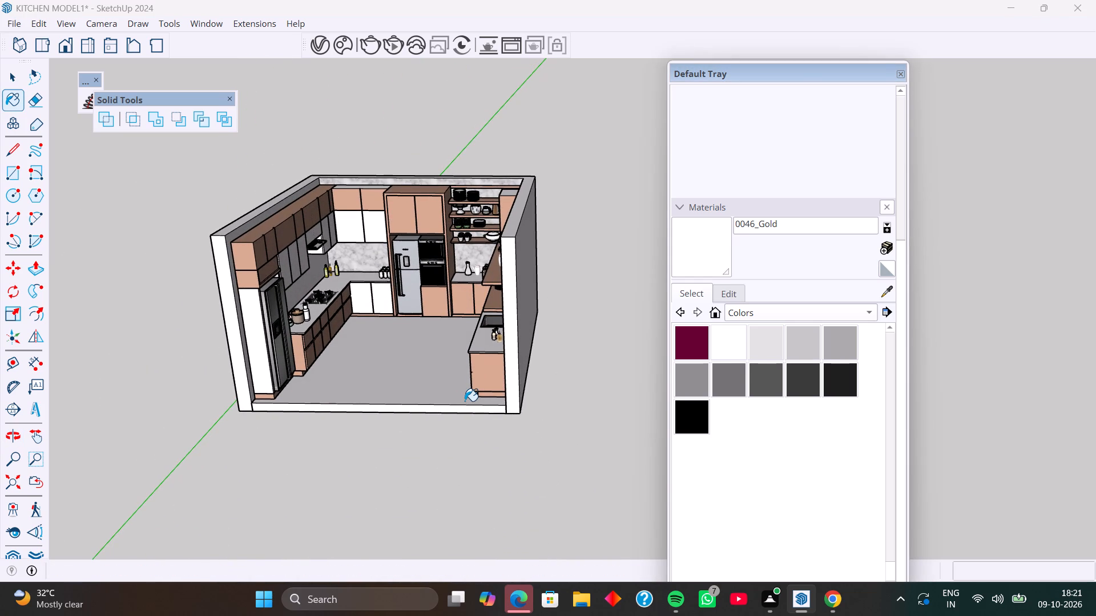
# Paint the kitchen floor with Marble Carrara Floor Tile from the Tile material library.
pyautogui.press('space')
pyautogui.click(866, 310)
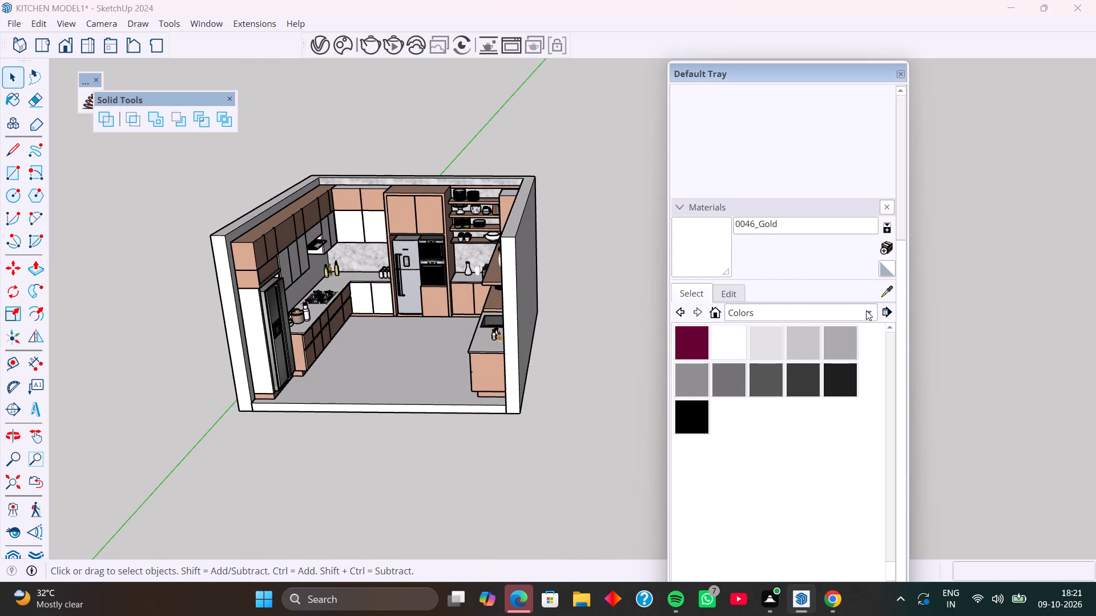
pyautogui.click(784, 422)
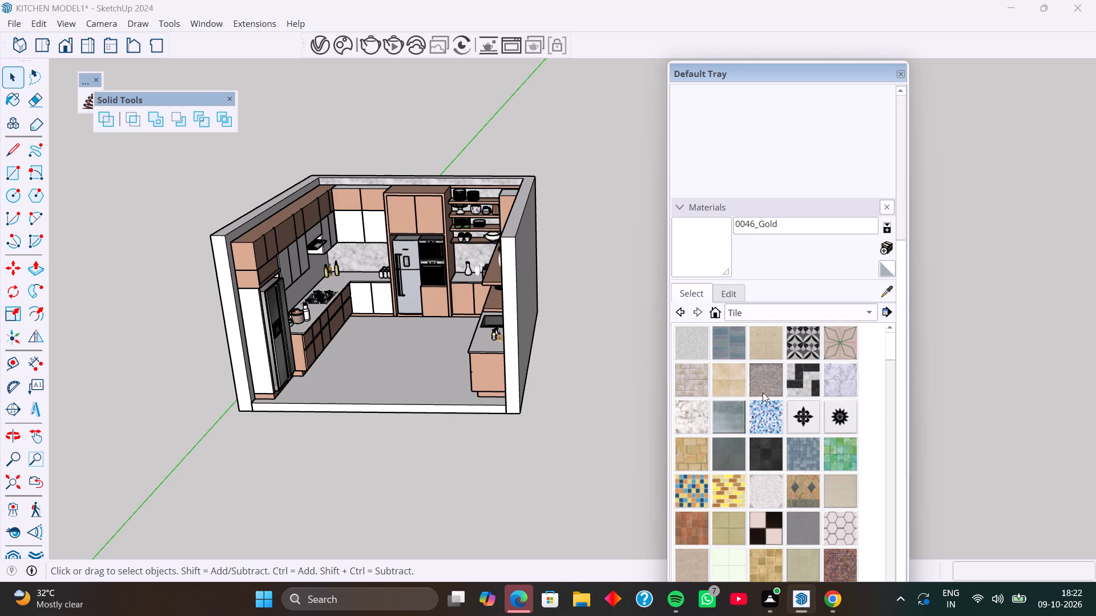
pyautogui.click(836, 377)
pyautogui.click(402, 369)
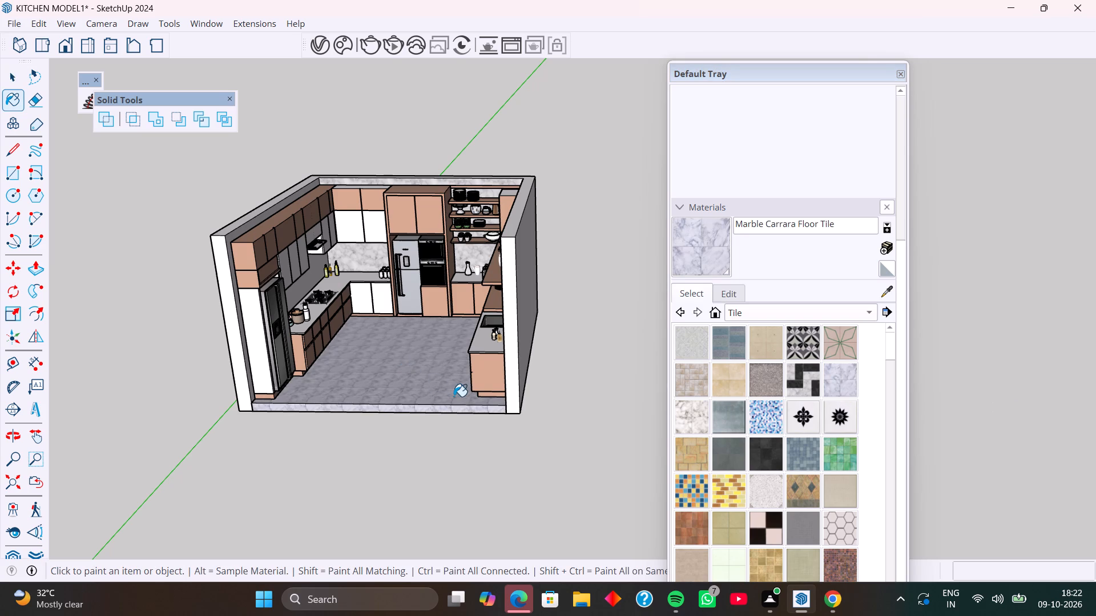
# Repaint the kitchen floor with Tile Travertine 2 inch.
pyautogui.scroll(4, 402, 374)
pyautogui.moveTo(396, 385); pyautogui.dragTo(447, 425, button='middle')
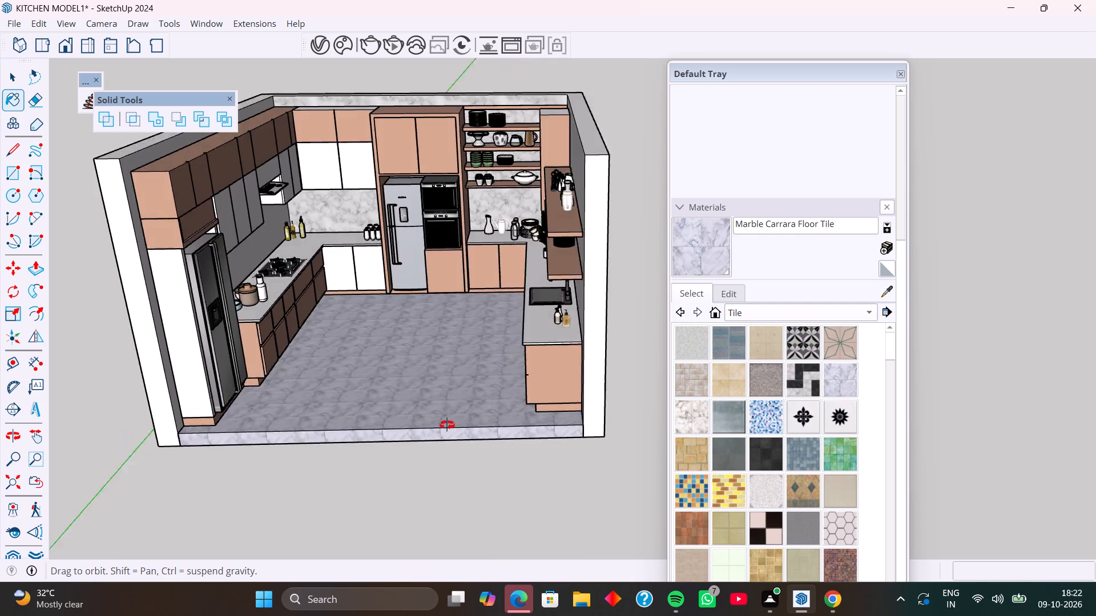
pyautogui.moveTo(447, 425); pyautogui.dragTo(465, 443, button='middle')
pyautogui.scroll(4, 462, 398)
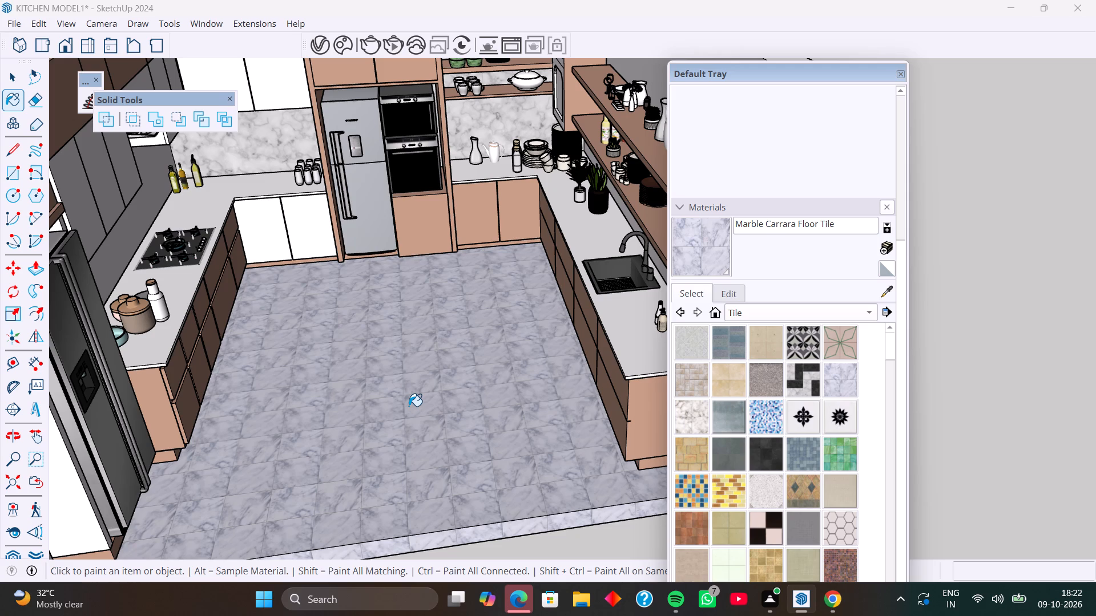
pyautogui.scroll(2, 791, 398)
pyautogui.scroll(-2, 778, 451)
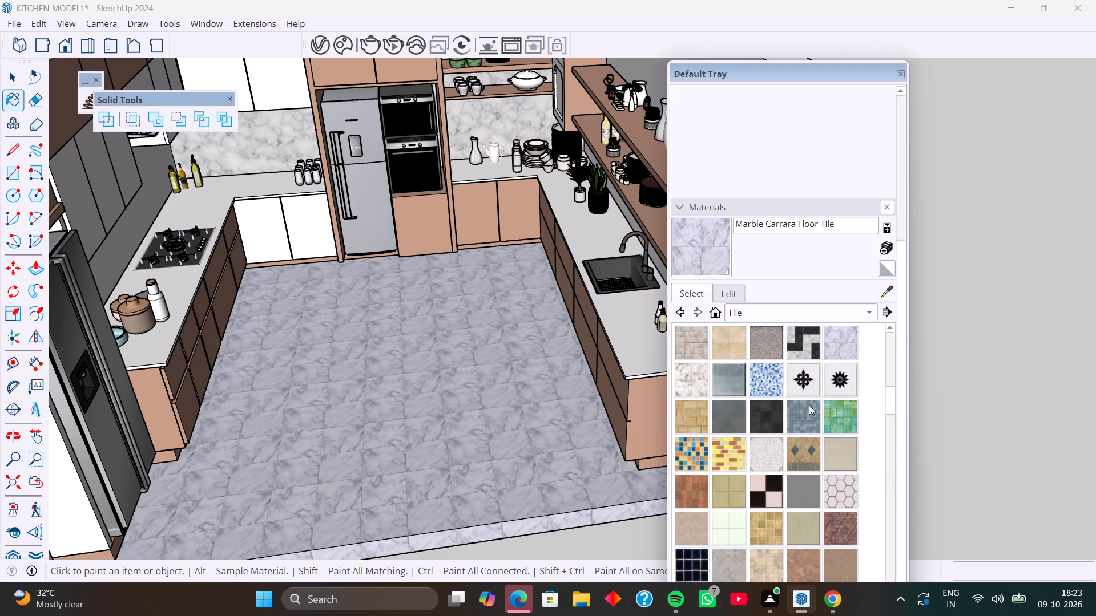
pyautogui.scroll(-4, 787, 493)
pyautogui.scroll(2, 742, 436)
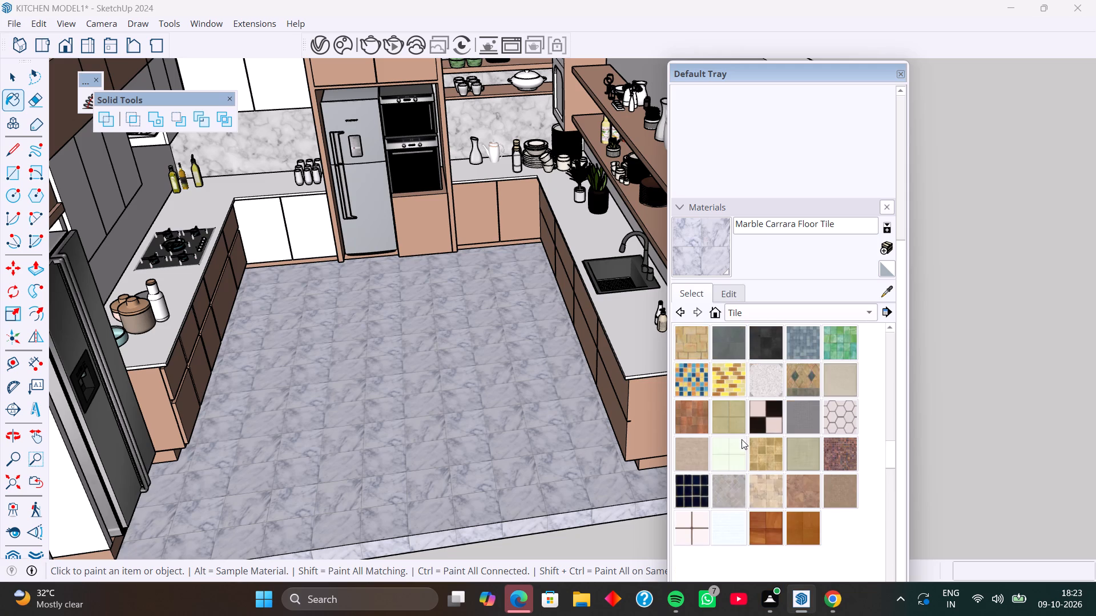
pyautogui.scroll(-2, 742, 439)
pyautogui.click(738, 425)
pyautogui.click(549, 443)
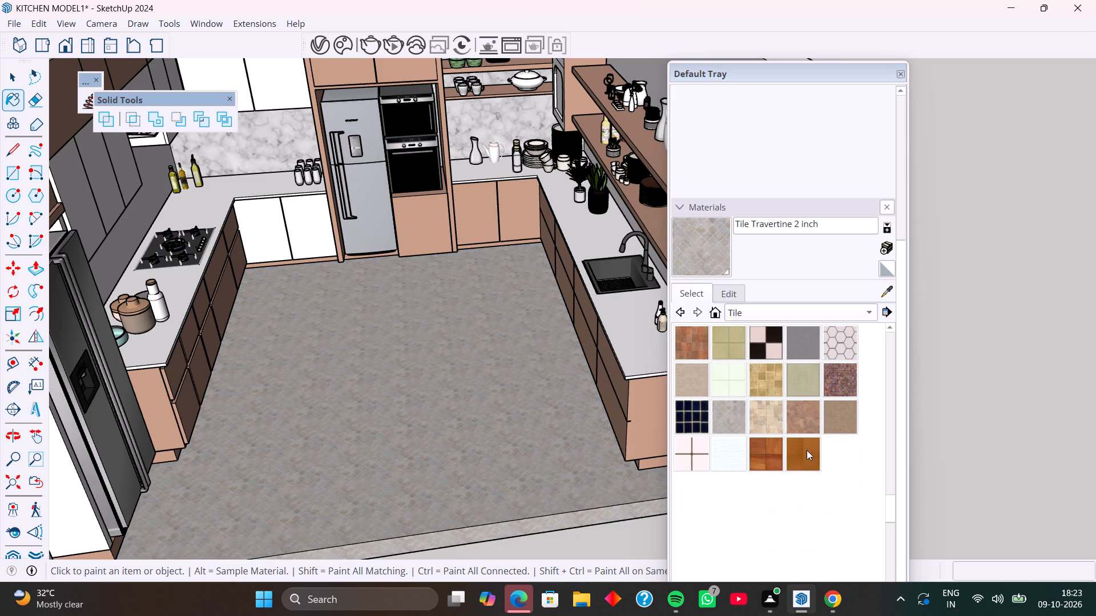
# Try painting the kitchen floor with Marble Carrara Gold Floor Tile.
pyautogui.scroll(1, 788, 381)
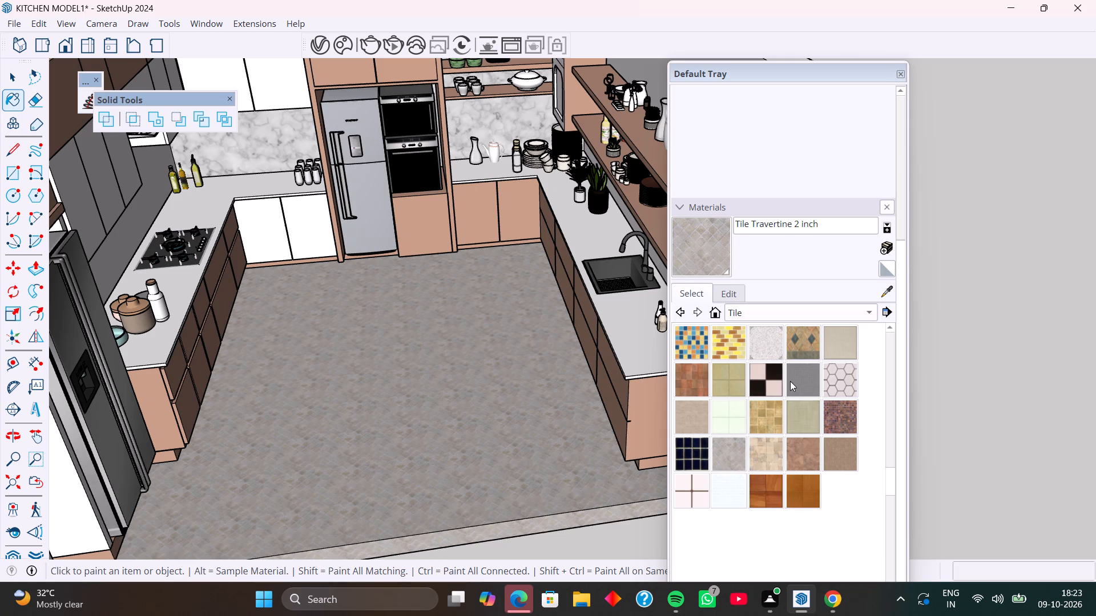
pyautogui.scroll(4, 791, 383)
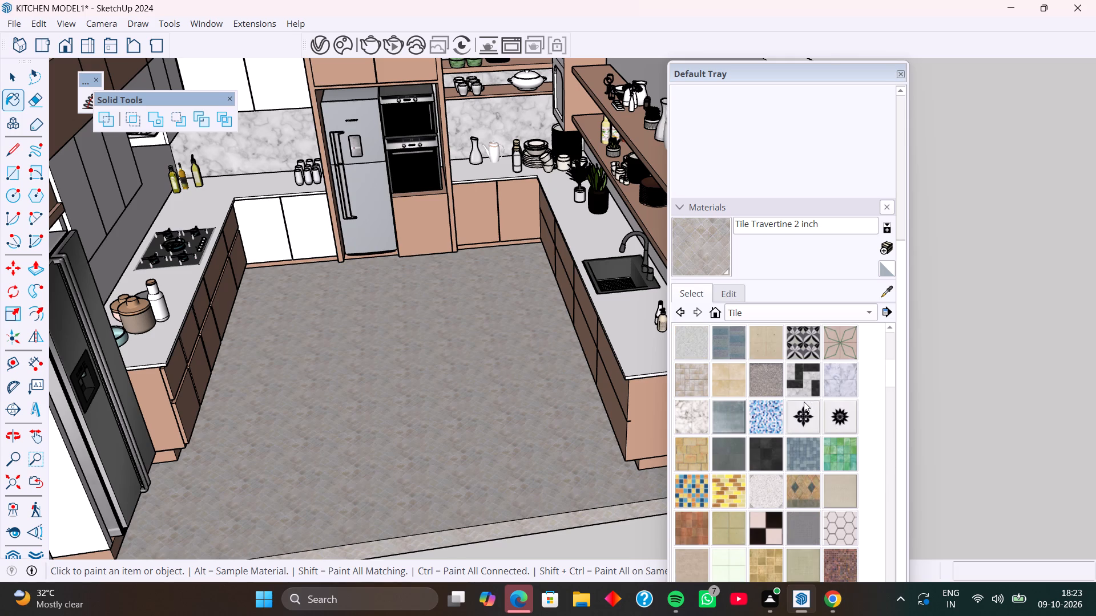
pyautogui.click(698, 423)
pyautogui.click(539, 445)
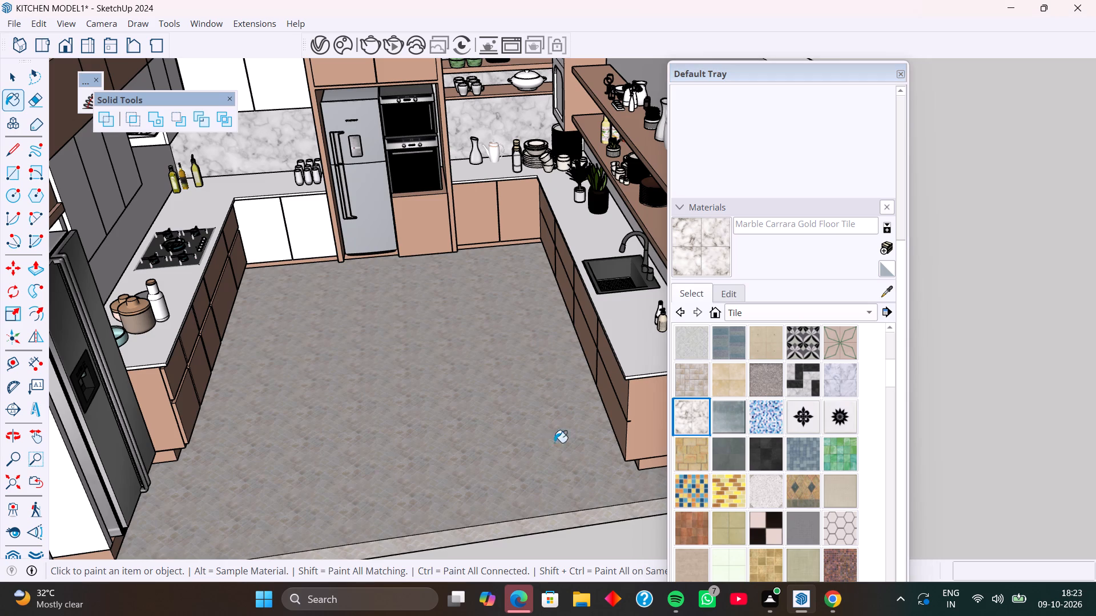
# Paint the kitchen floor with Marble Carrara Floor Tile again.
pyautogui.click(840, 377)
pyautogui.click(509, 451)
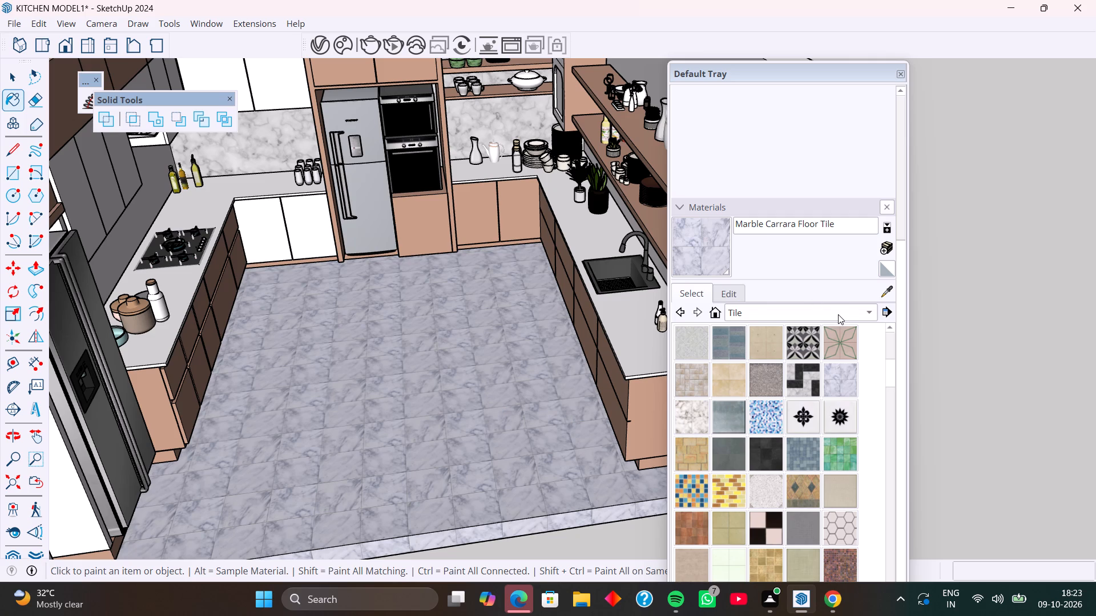
# Paint the kitchen floor with the white kabinet material from the Colors library.
pyautogui.click(869, 308)
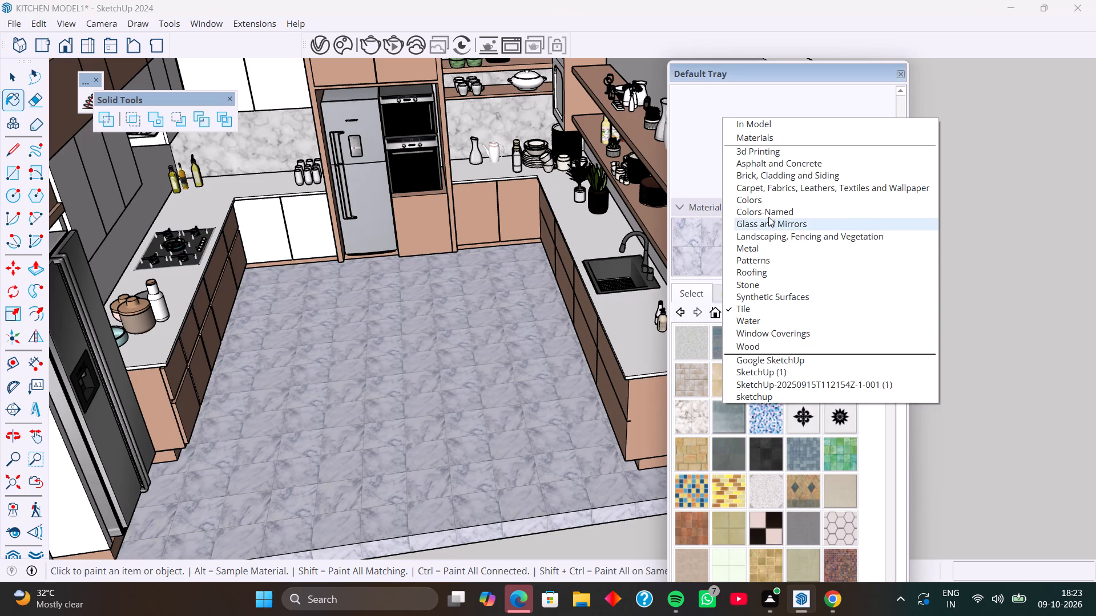
pyautogui.click(767, 201)
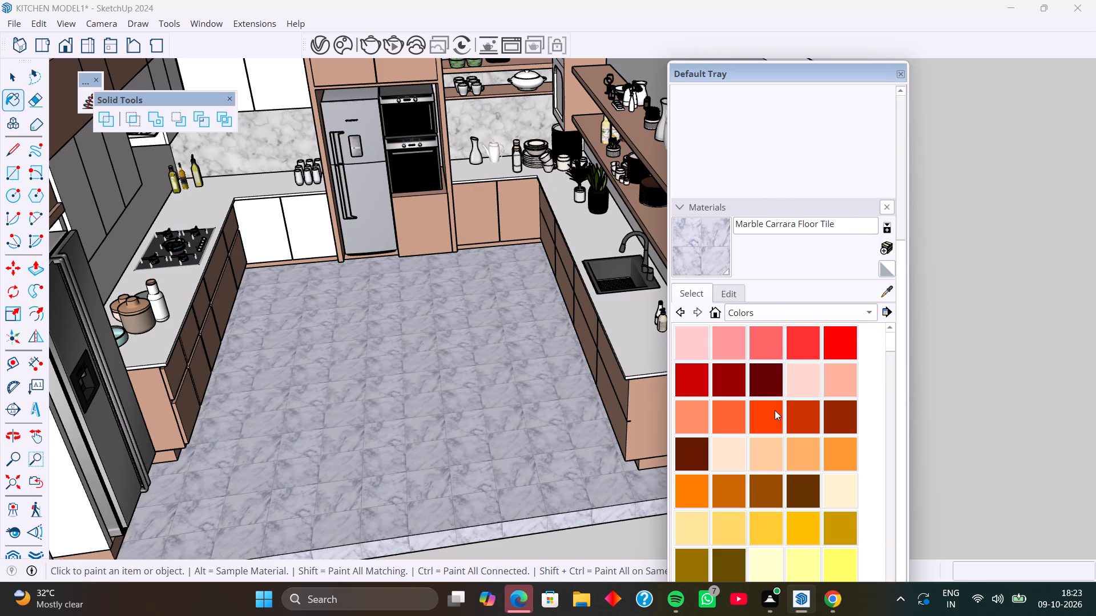
pyautogui.scroll(-11, 802, 469)
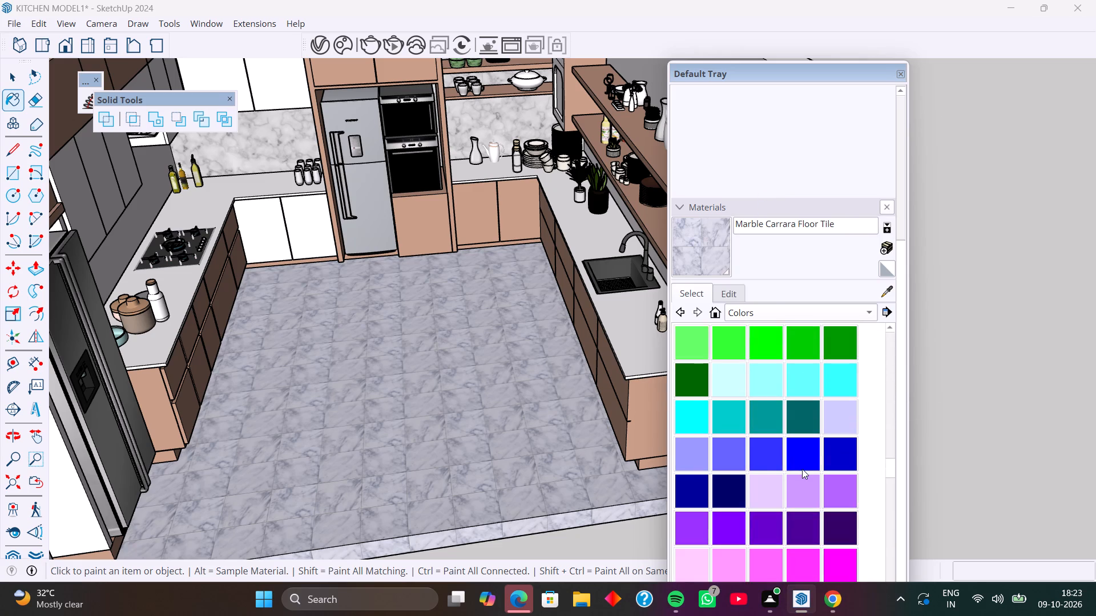
pyautogui.scroll(-8, 802, 469)
pyautogui.click(726, 368)
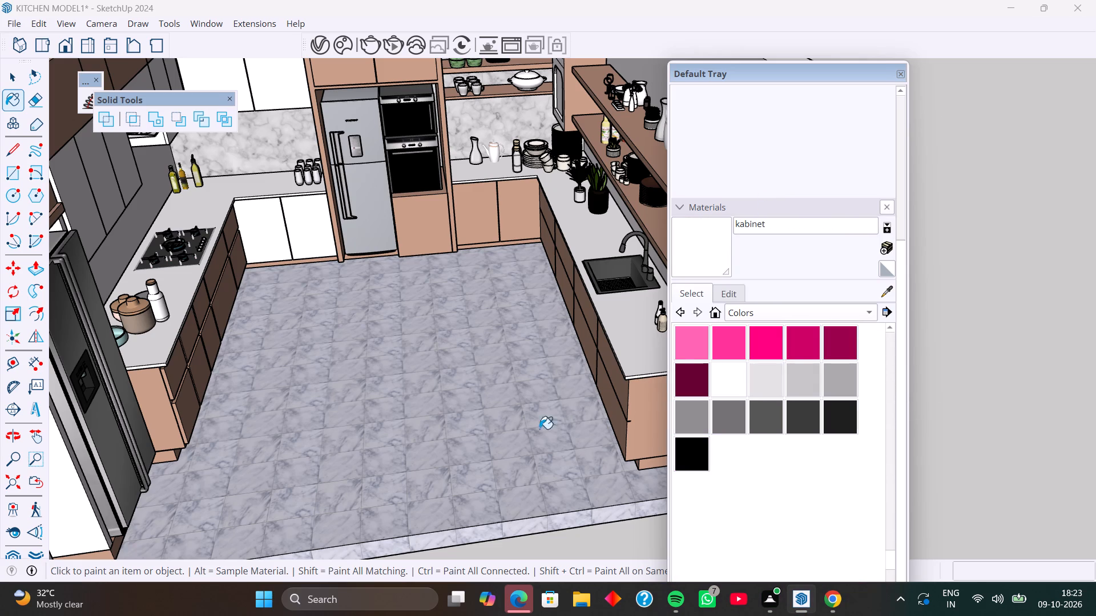
pyautogui.click(518, 435)
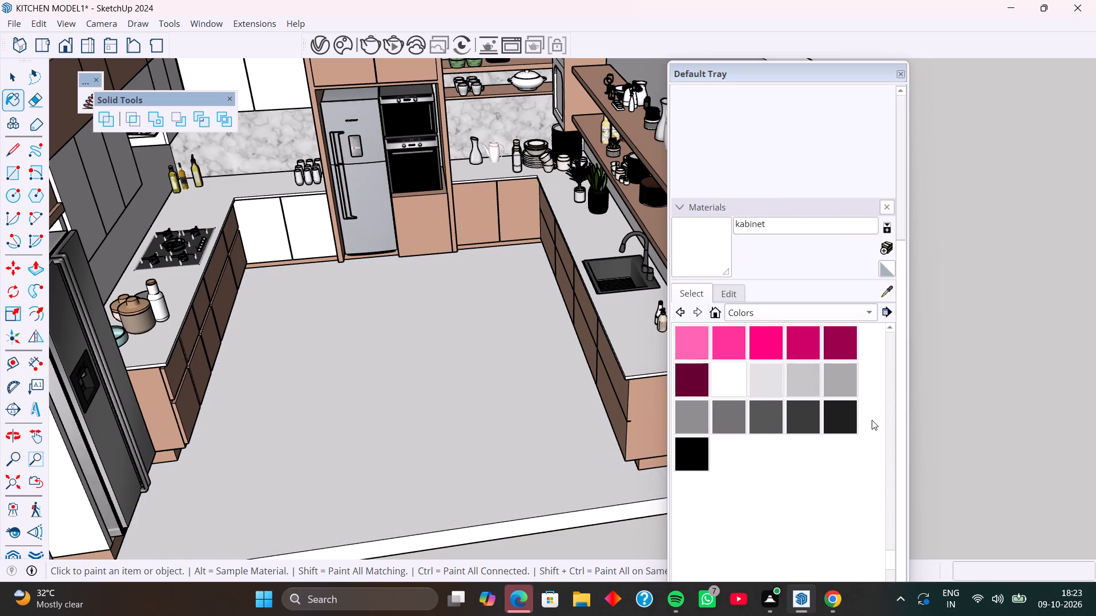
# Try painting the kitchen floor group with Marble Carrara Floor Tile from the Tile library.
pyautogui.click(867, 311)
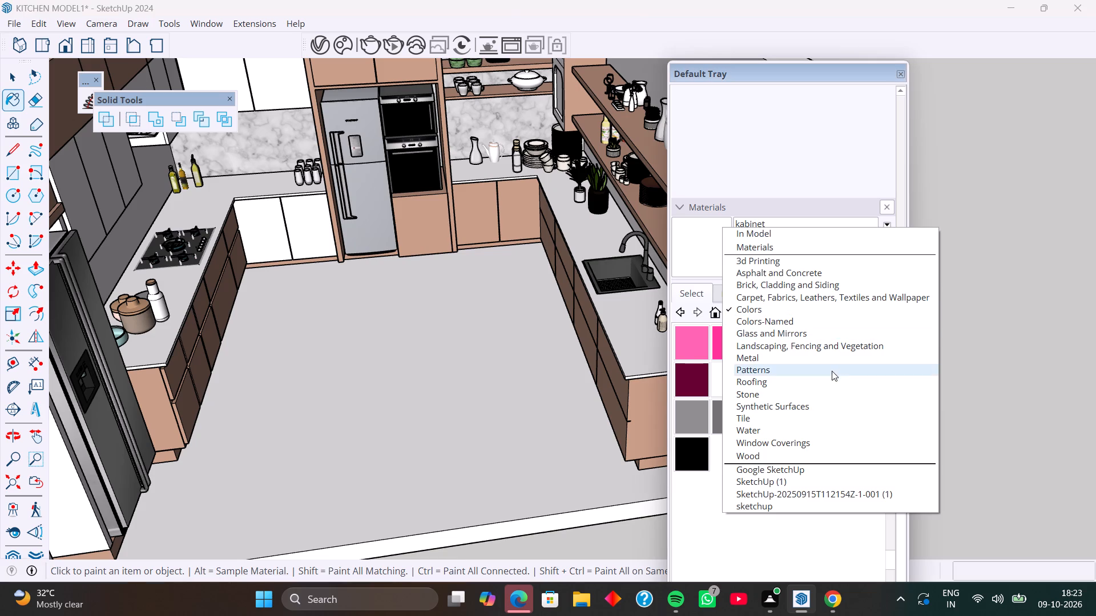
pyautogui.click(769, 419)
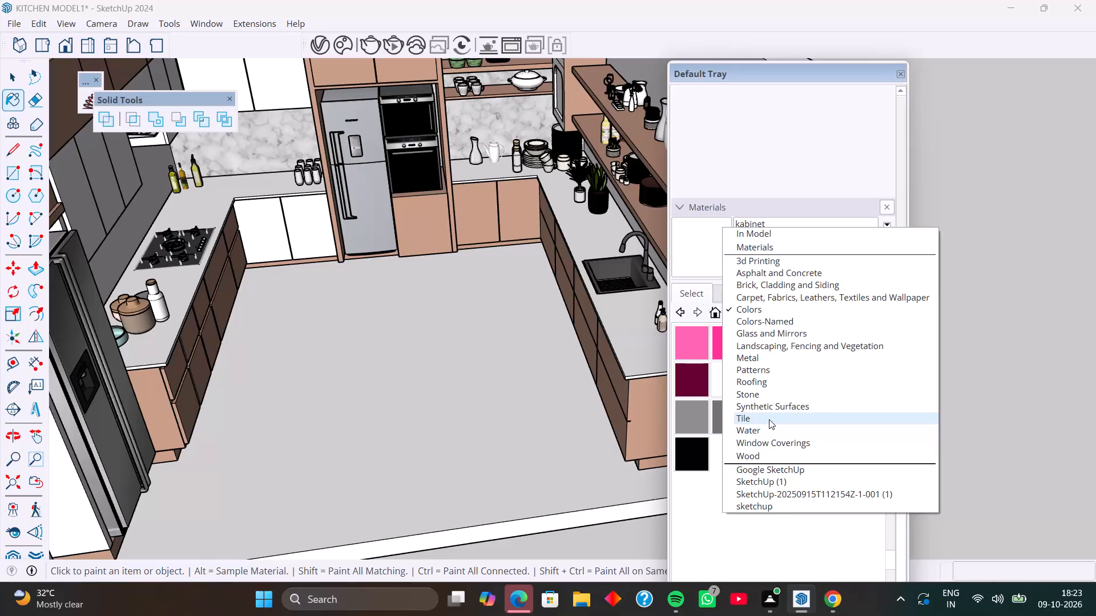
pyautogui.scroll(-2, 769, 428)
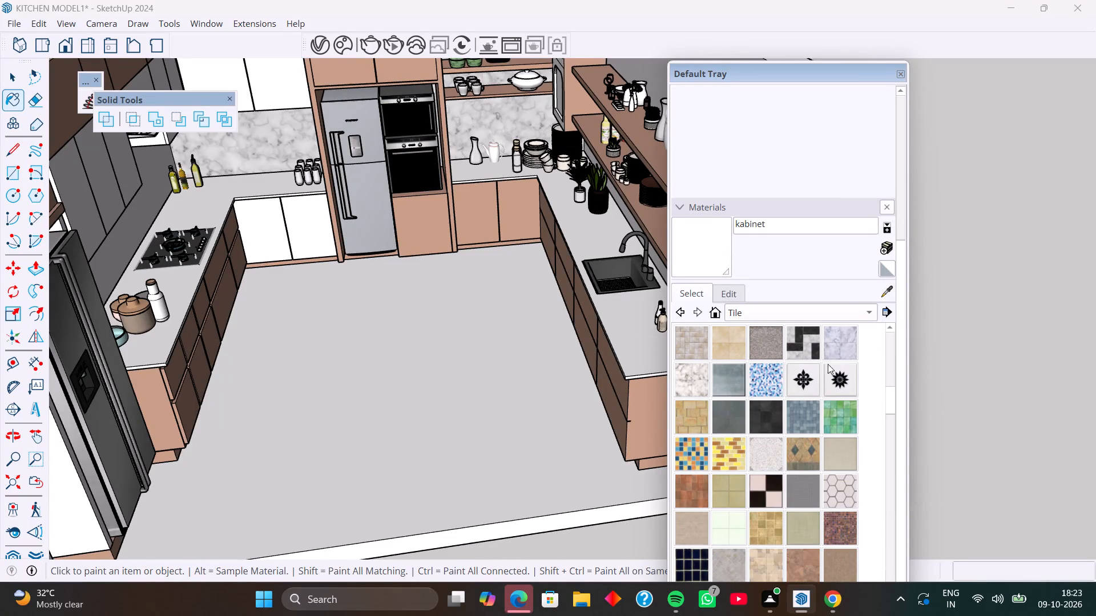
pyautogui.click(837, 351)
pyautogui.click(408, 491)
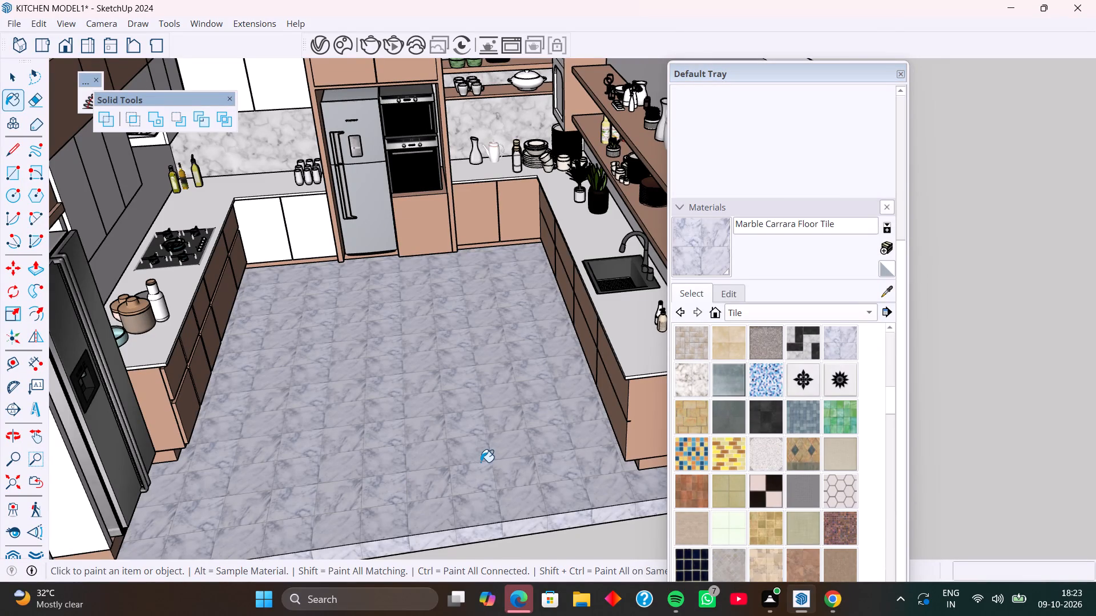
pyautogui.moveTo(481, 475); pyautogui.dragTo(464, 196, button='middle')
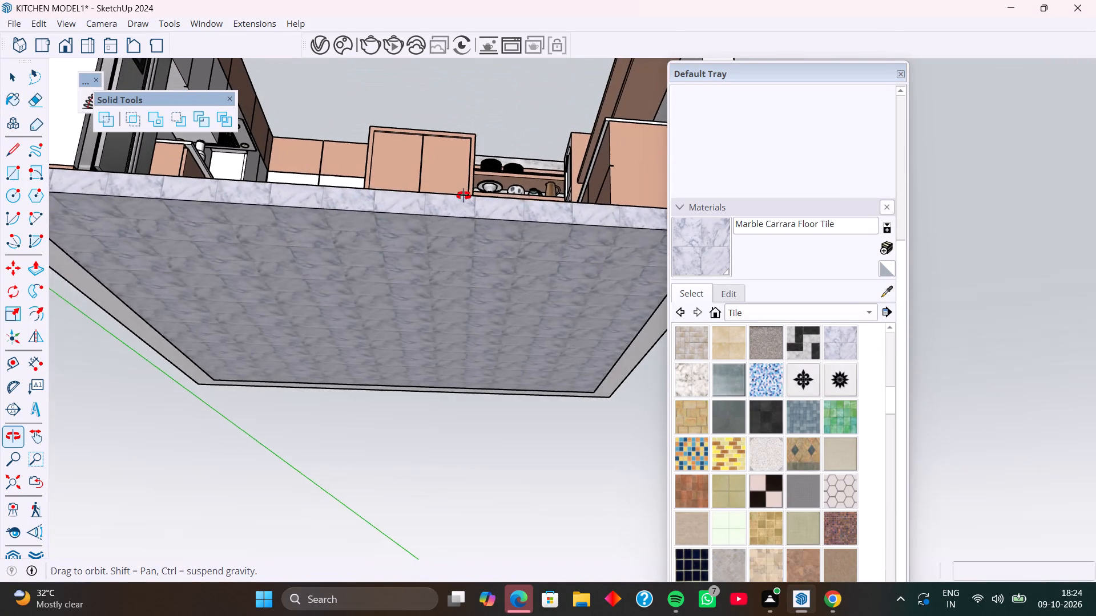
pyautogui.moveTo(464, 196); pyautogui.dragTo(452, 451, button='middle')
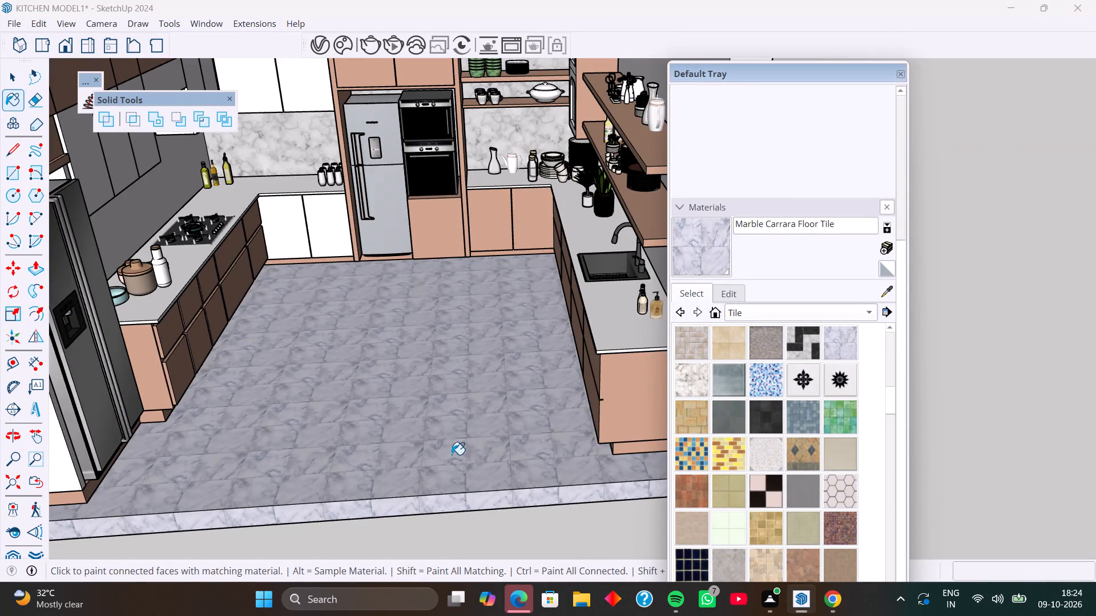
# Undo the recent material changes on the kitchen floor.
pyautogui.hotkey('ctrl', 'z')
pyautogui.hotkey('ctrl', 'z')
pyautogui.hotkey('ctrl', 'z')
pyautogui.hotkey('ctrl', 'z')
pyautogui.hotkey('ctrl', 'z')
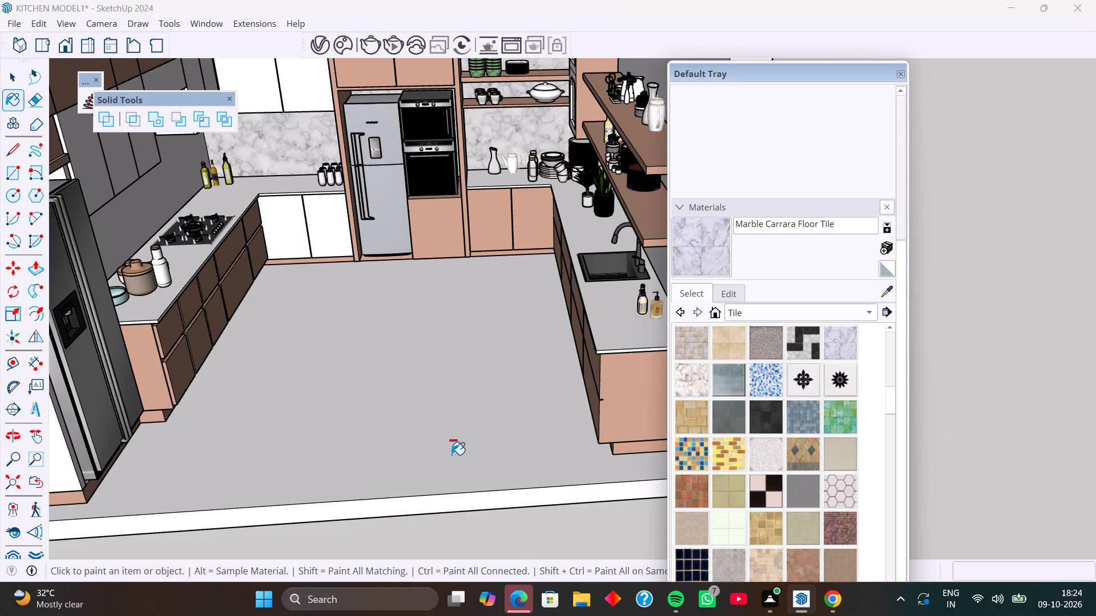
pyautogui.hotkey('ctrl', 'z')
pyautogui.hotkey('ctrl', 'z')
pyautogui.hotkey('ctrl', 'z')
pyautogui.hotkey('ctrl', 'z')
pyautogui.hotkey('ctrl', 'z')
# Open the floor group and paint only its top face with Marble Carrara Floor Tile, leaving the group when done.
pyautogui.press('space')
pyautogui.tripleClick(452, 455)
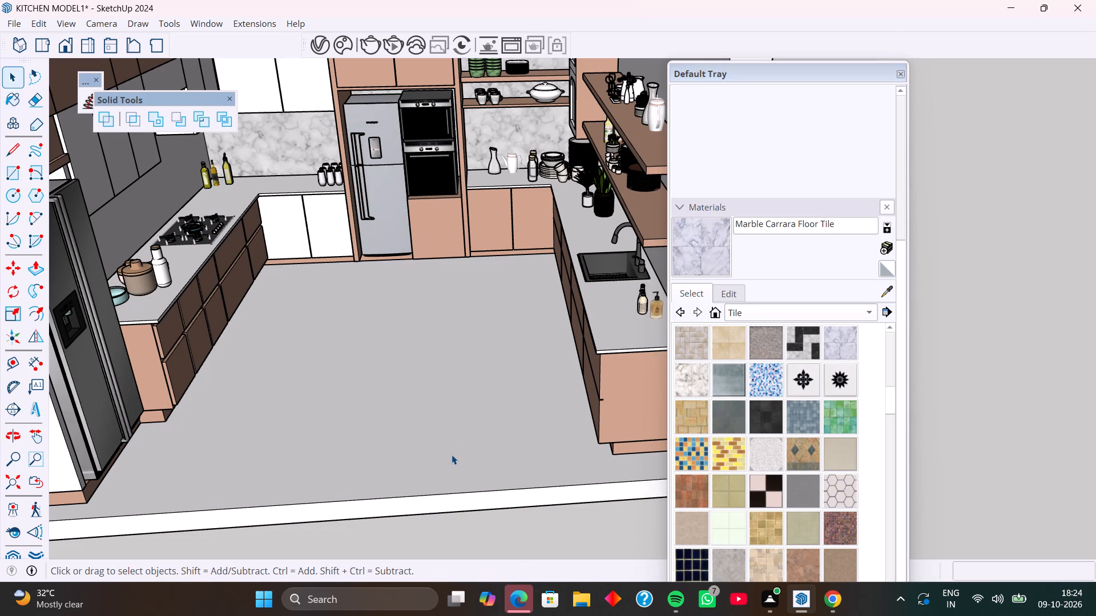
pyautogui.click(435, 445)
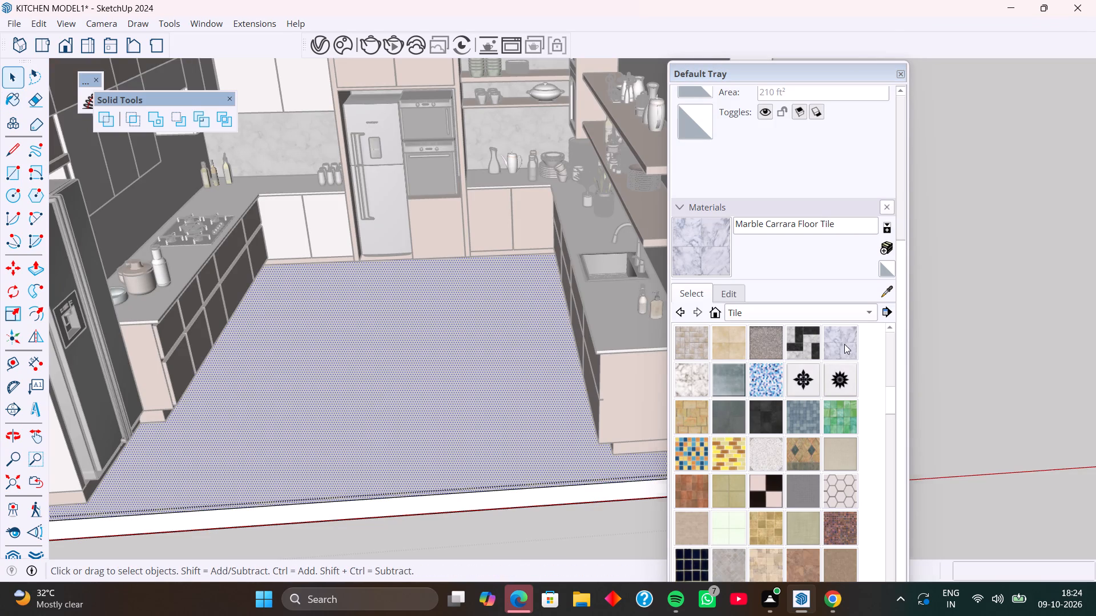
pyautogui.click(844, 344)
pyautogui.click(505, 430)
pyautogui.scroll(-7, 499, 429)
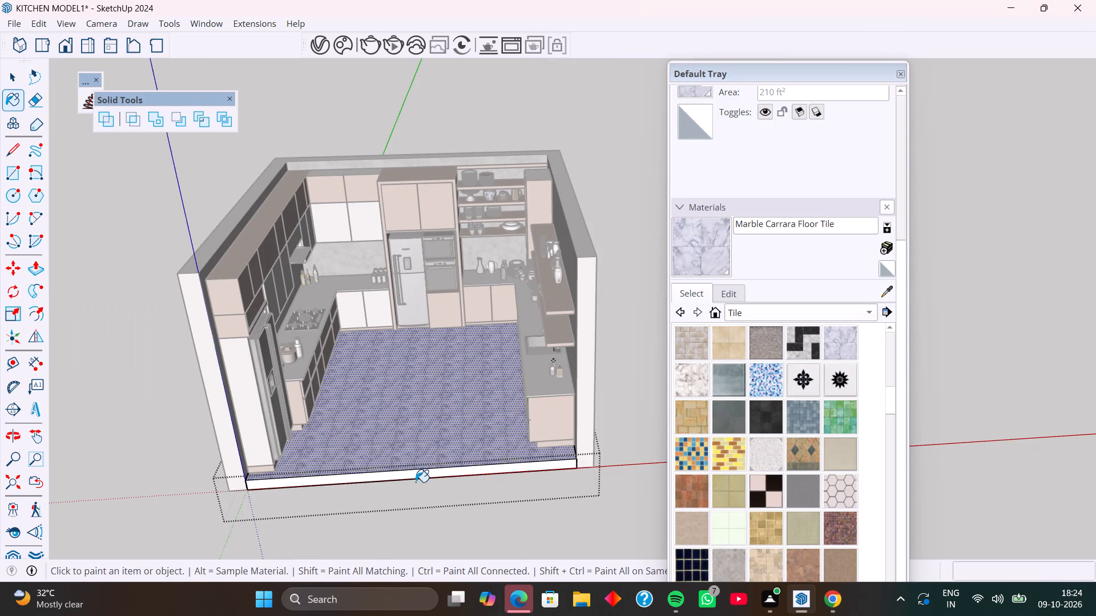
pyautogui.press('space')
pyautogui.click(443, 515)
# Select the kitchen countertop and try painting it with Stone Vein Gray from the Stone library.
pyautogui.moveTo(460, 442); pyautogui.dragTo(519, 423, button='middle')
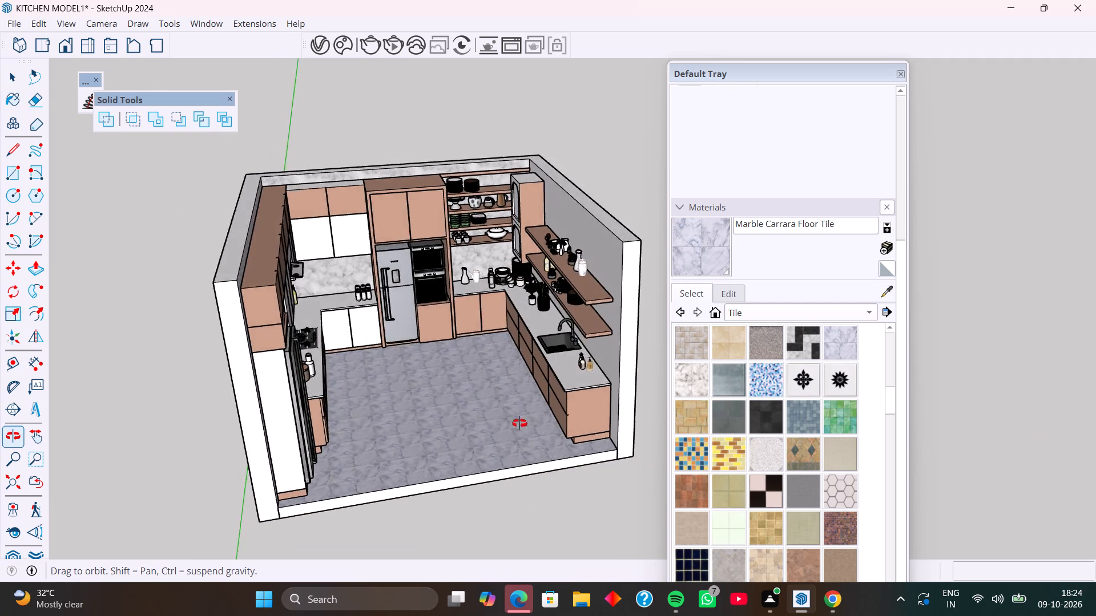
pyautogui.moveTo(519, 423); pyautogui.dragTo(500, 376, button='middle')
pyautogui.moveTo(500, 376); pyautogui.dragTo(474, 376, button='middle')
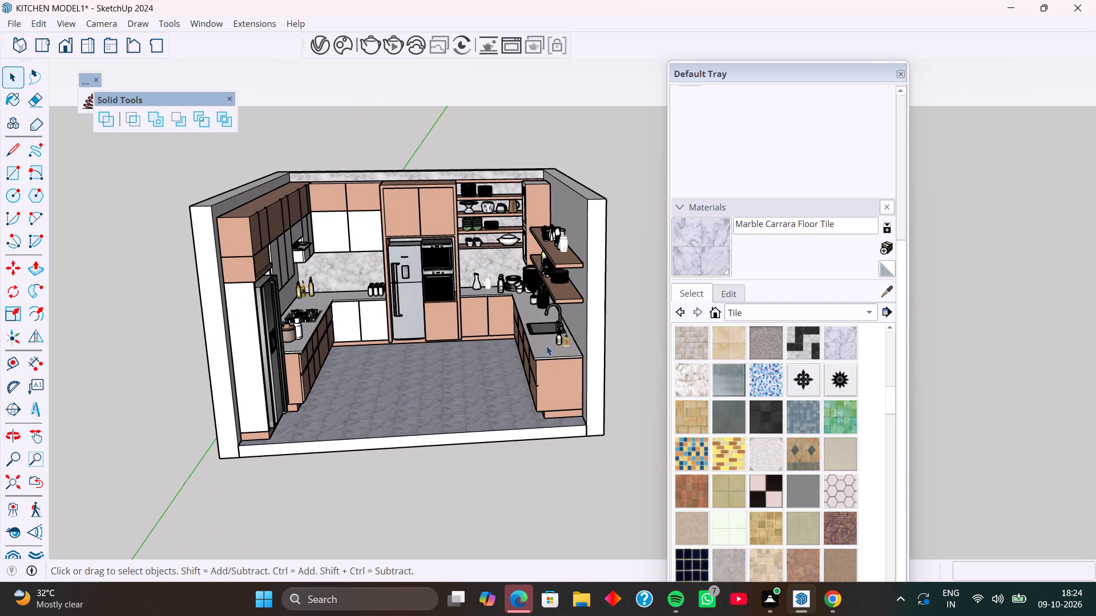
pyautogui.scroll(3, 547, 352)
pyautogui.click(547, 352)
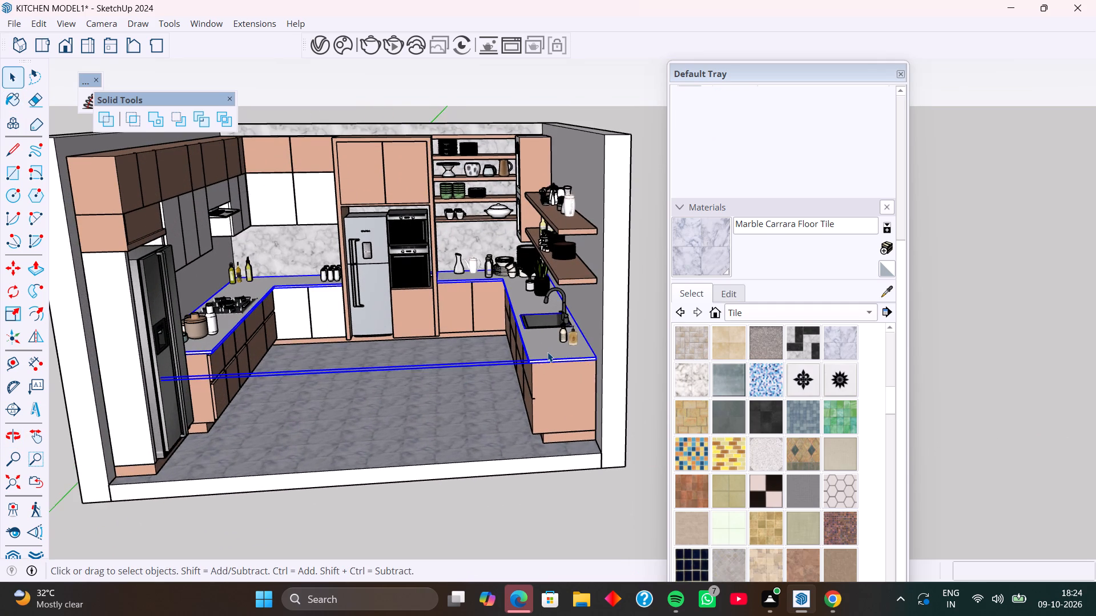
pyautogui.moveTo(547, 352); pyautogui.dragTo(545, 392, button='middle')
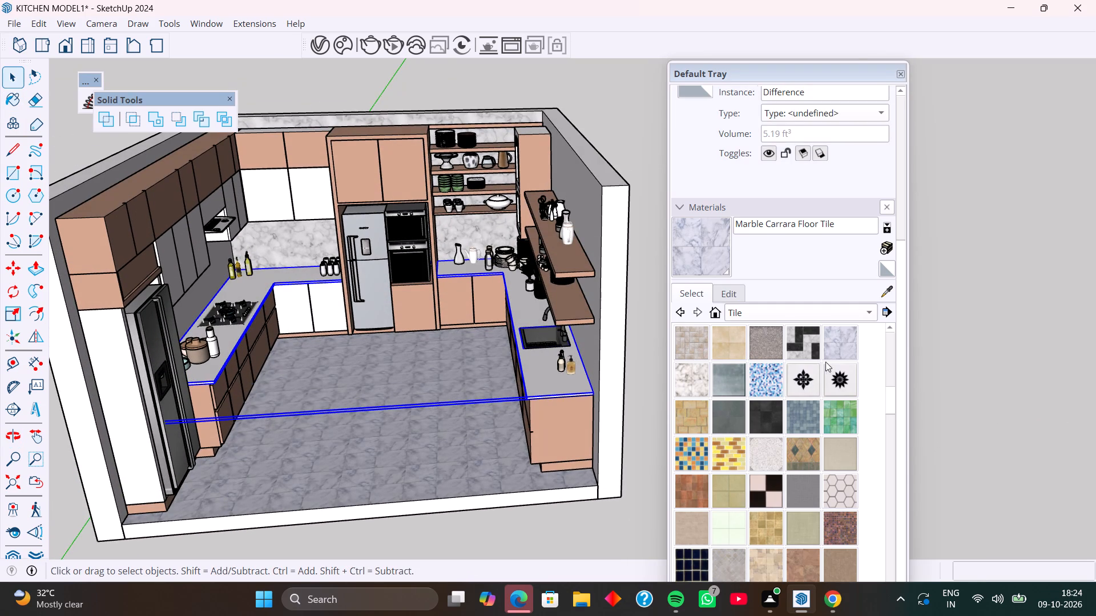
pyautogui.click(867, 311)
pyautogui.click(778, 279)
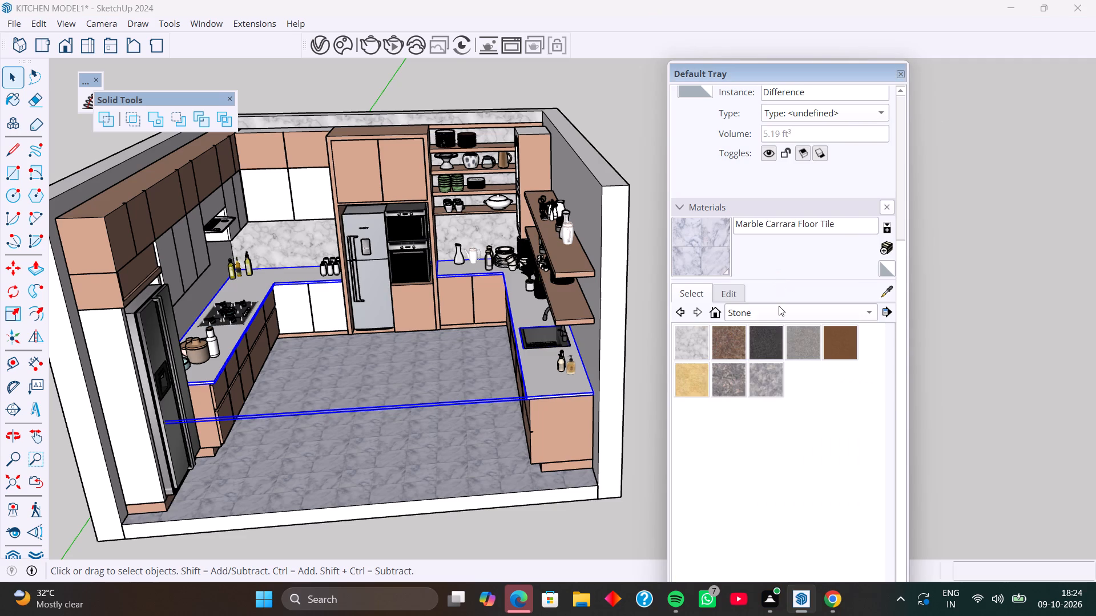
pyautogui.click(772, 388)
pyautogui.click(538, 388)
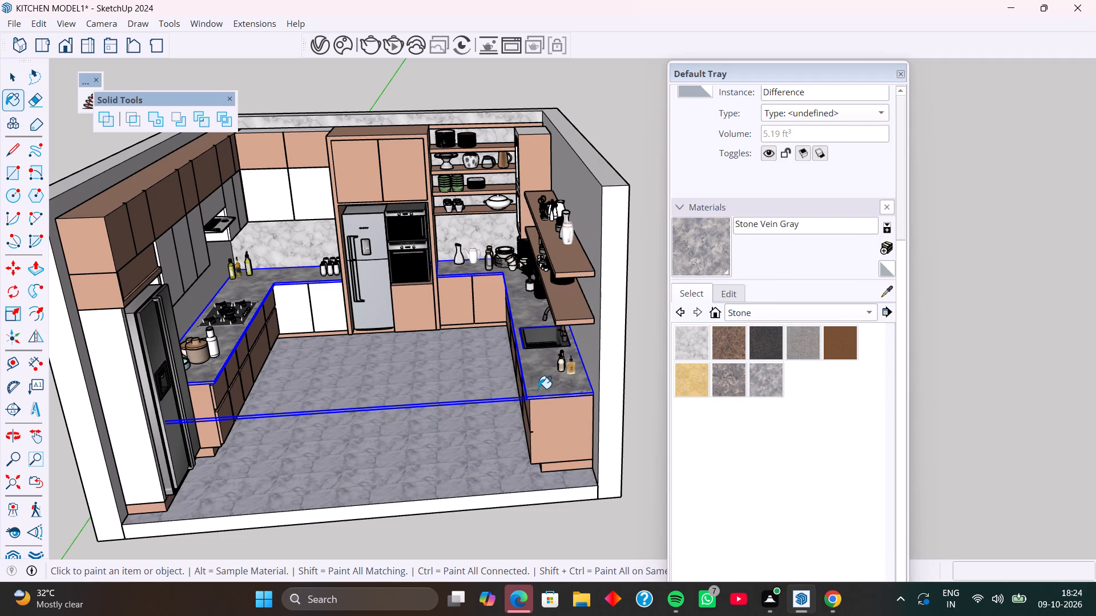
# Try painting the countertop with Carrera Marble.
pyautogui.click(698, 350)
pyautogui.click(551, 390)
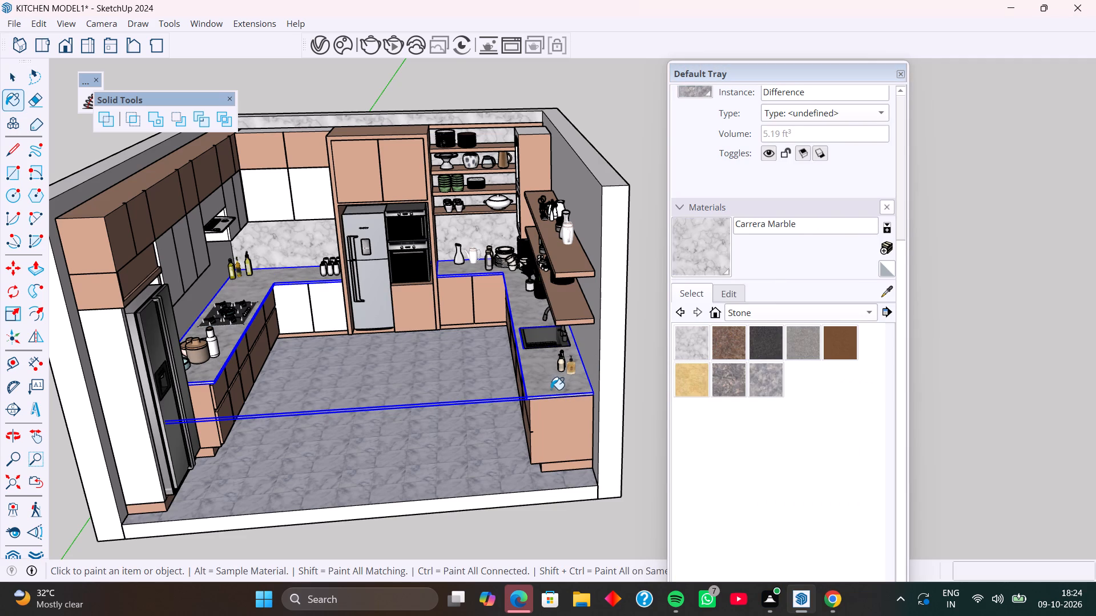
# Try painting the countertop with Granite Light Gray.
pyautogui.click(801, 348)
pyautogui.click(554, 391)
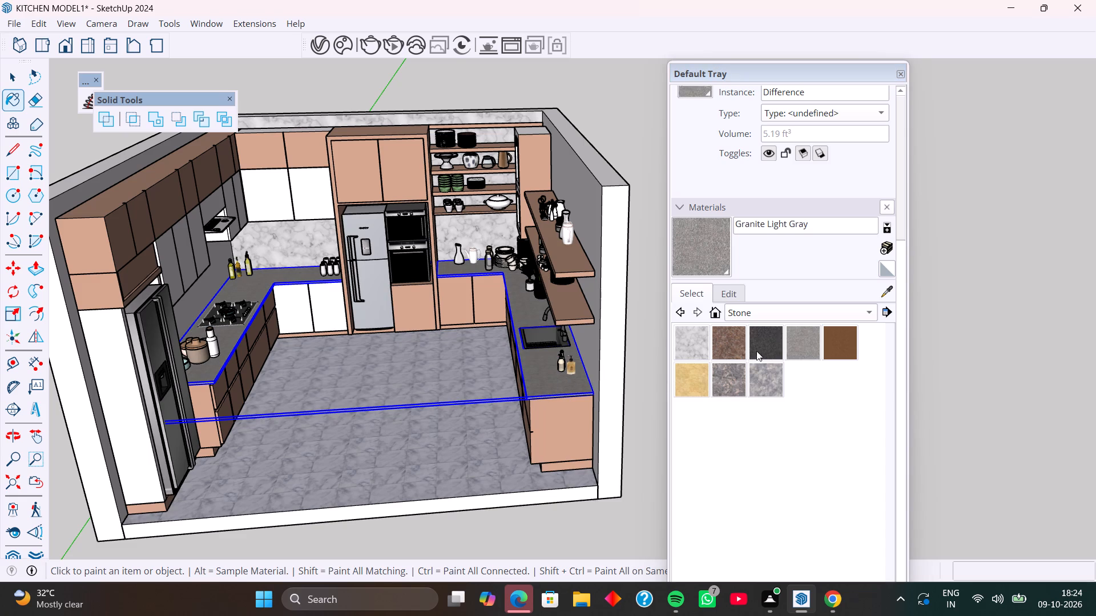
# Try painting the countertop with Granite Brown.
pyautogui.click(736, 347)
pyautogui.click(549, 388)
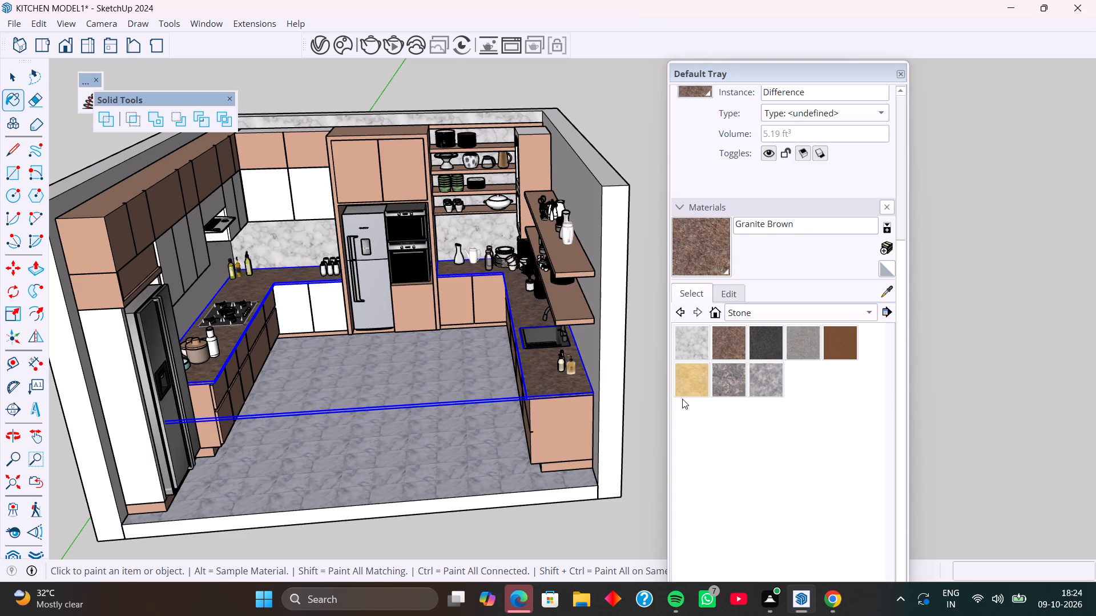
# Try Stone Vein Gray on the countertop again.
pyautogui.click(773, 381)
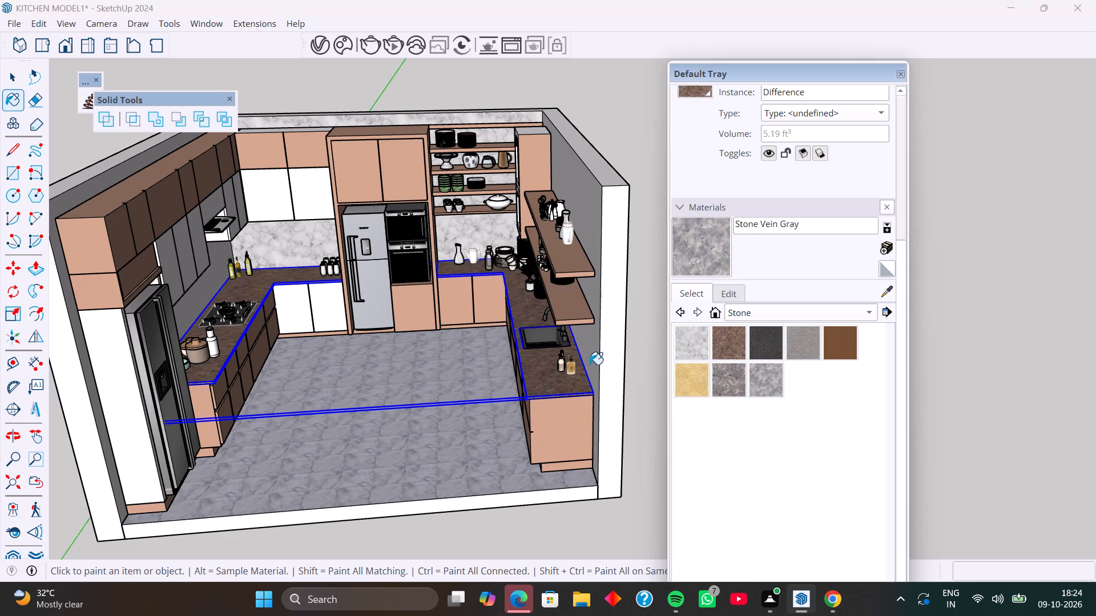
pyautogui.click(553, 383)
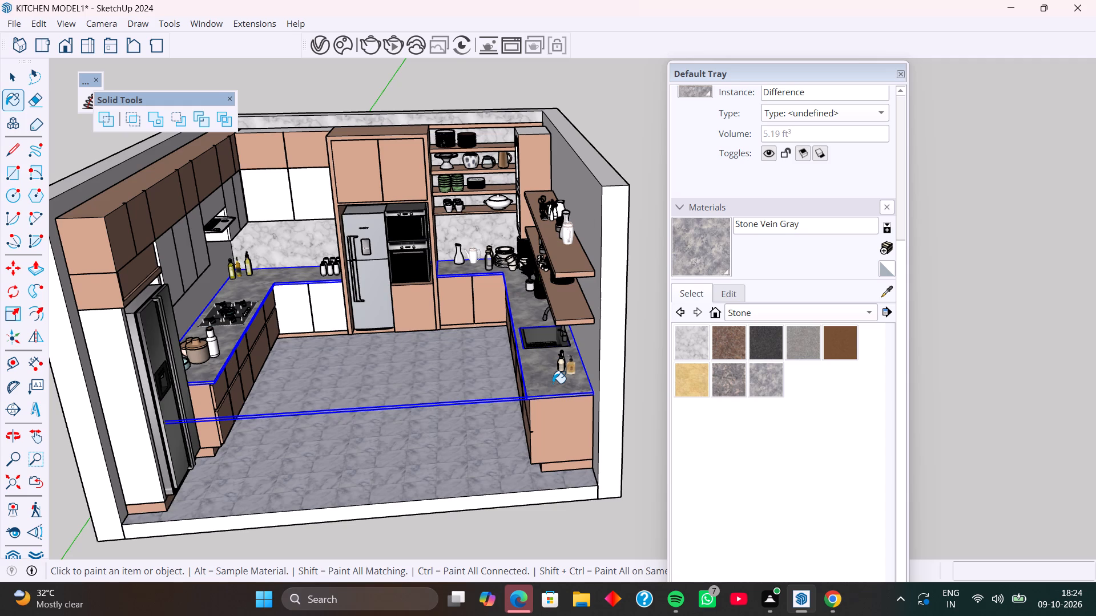
# Paint the countertop with Stone Marble from the Stone library and clear the selection.
pyautogui.click(731, 371)
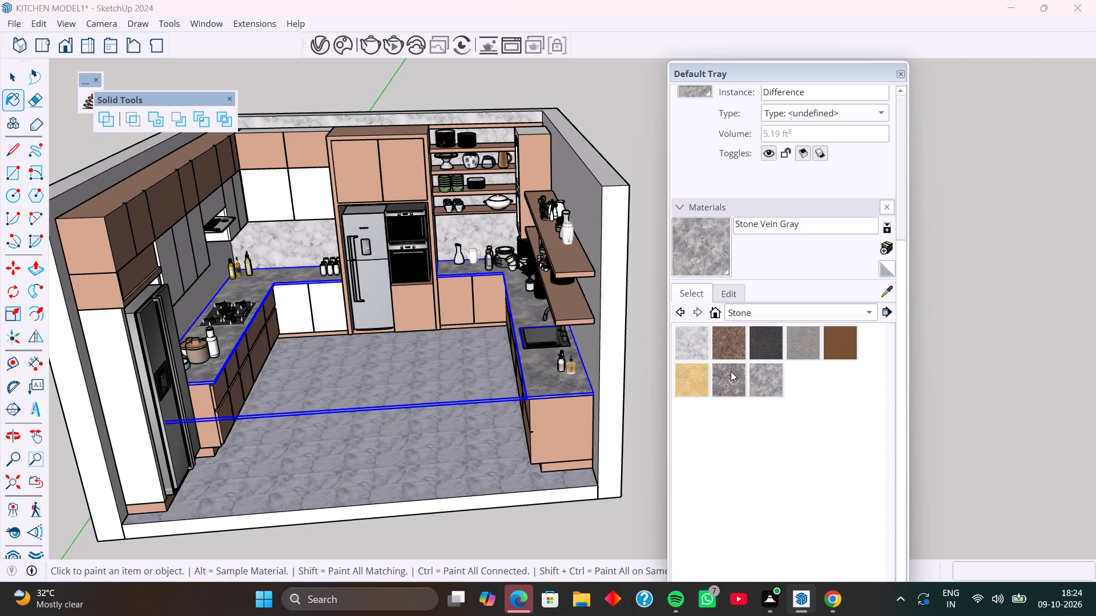
pyautogui.click(558, 380)
pyautogui.moveTo(585, 398); pyautogui.dragTo(615, 396, button='middle')
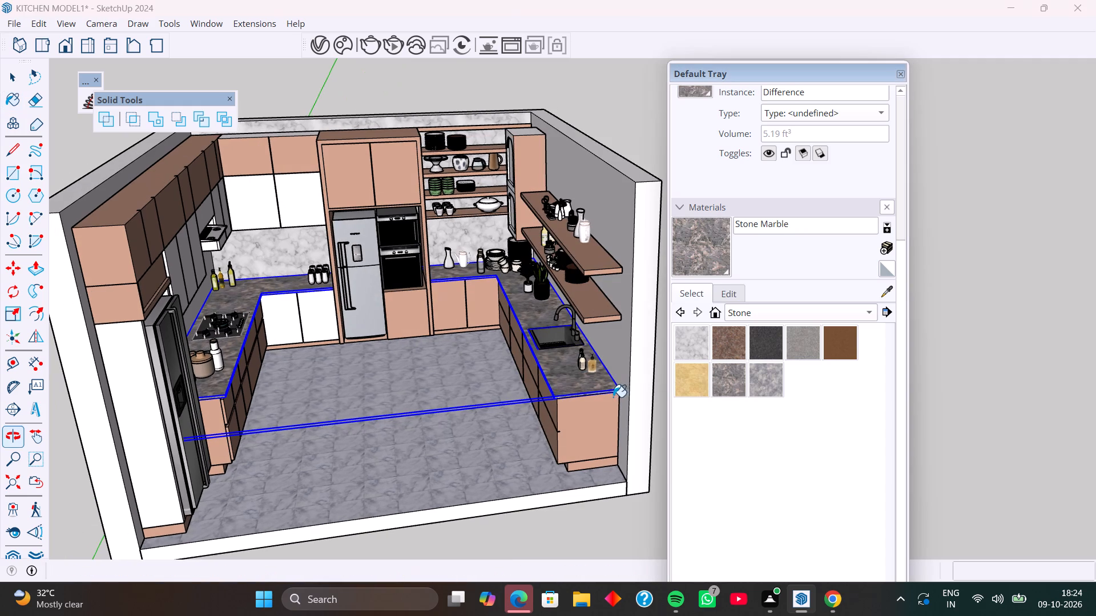
pyautogui.press('space')
pyautogui.click(591, 522)
# Examine the kitchen from several angles to check how the floor and countertop finishes work together.
pyautogui.moveTo(583, 428); pyautogui.dragTo(540, 416, button='middle')
pyautogui.moveTo(488, 399); pyautogui.dragTo(446, 560, button='middle')
pyautogui.scroll(1, 458, 382)
pyautogui.moveTo(458, 382); pyautogui.dragTo(505, 213, button='middle')
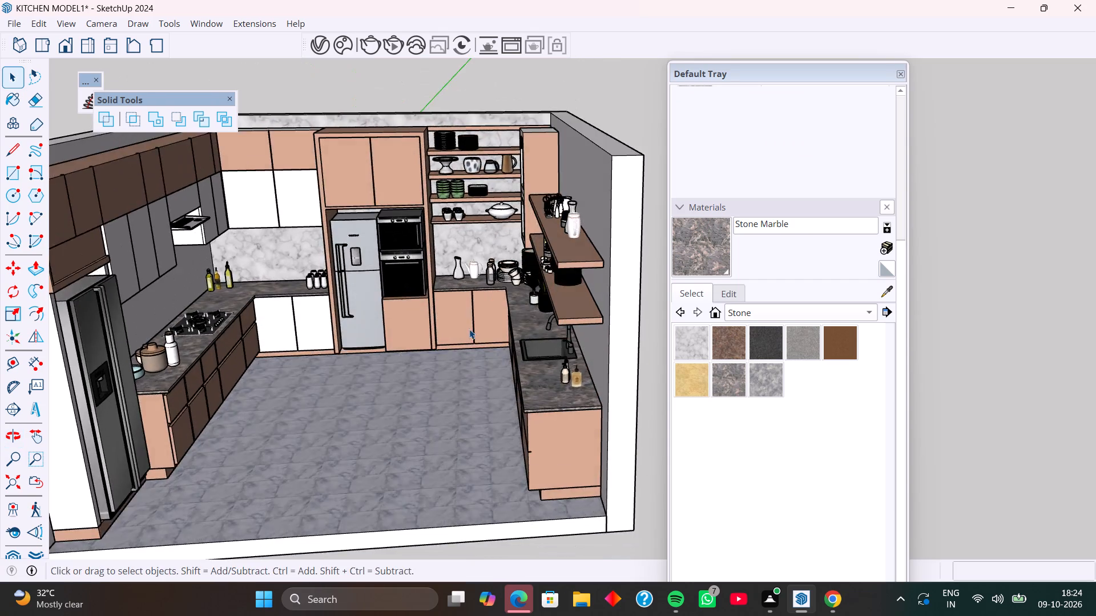
pyautogui.scroll(-4, 469, 329)
pyautogui.moveTo(483, 388); pyautogui.dragTo(483, 471, button='middle')
pyautogui.moveTo(483, 468); pyautogui.dragTo(473, 500, button='middle')
pyautogui.scroll(4, 466, 419)
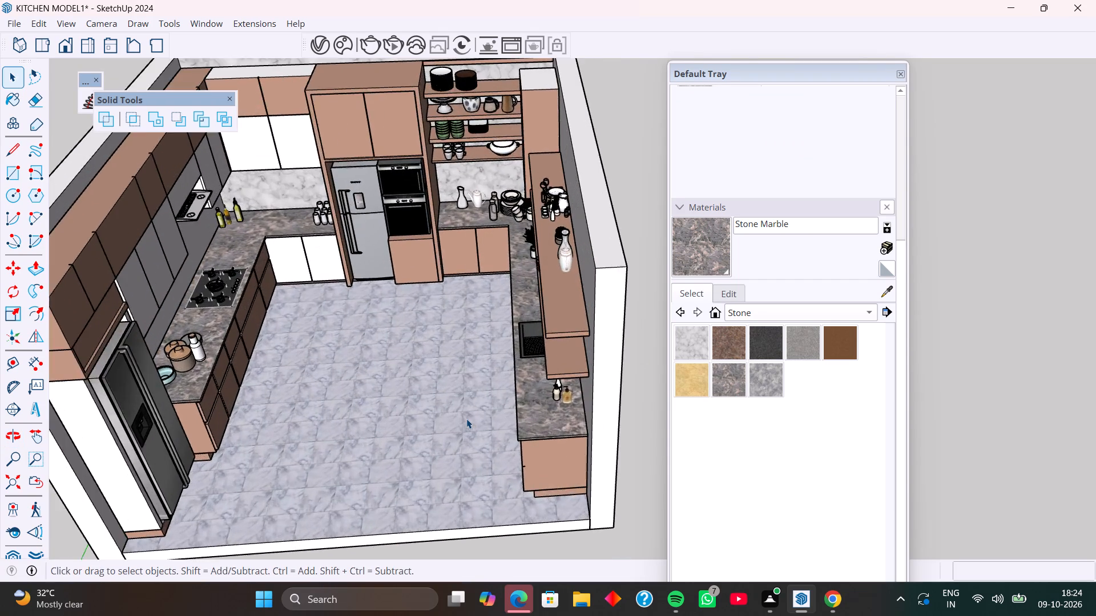
pyautogui.scroll(4, 466, 419)
pyautogui.middleClick(466, 419)
pyautogui.scroll(1, 466, 419)
pyautogui.scroll(-7, 441, 415)
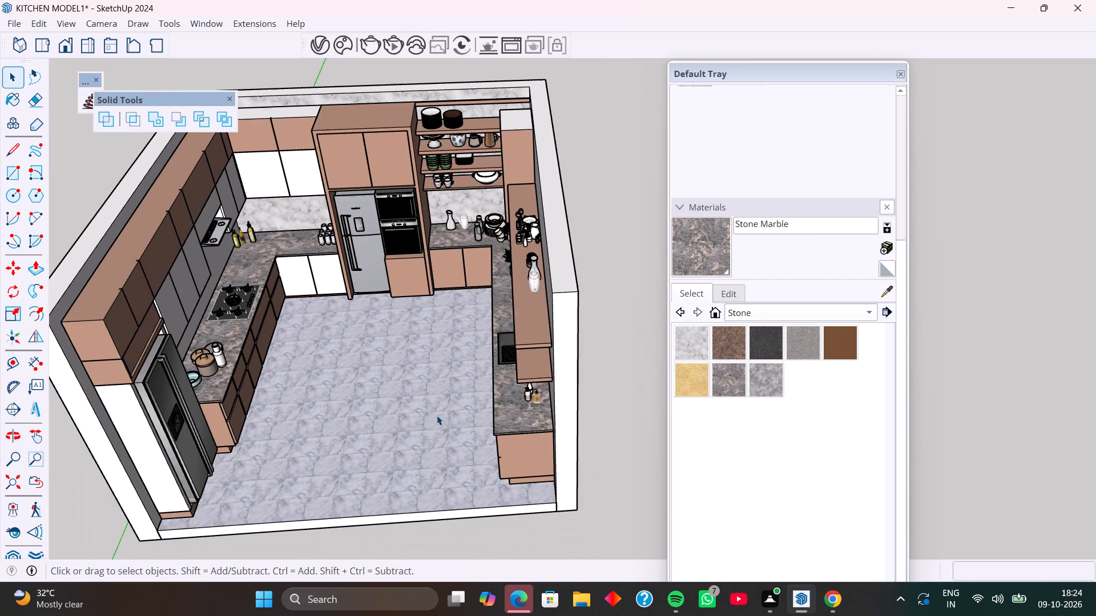
pyautogui.moveTo(443, 422); pyautogui.dragTo(422, 363, button='middle')
pyautogui.moveTo(434, 394); pyautogui.dragTo(416, 396, button='middle')
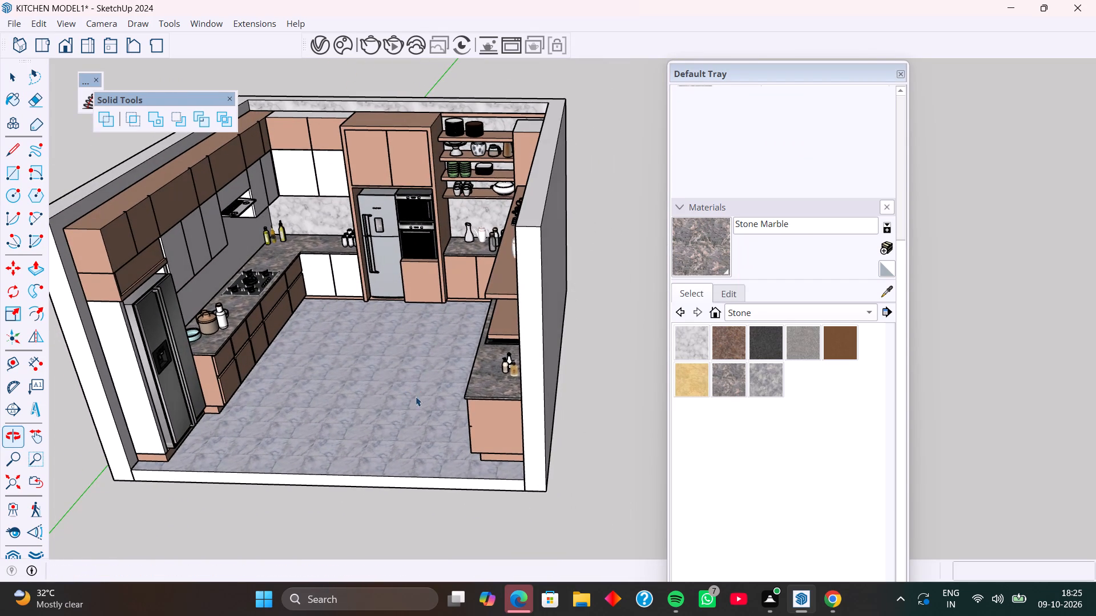
# Open the floor group, select its top face and assign the smalls tag to it.
pyautogui.click(414, 421)
pyautogui.doubleClick(414, 421)
pyautogui.click(396, 415)
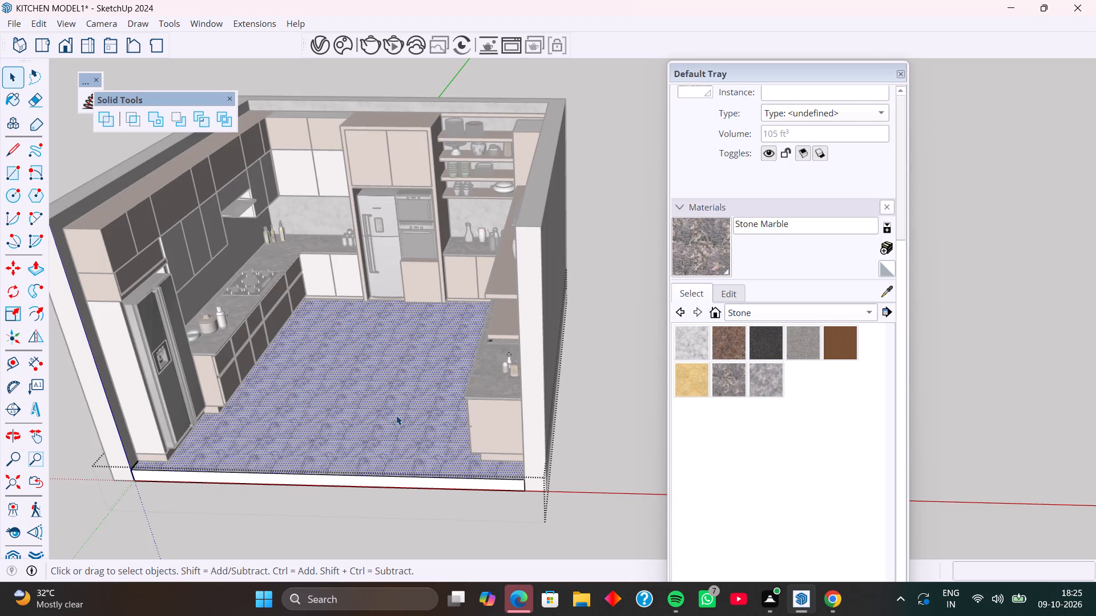
pyautogui.click(378, 408)
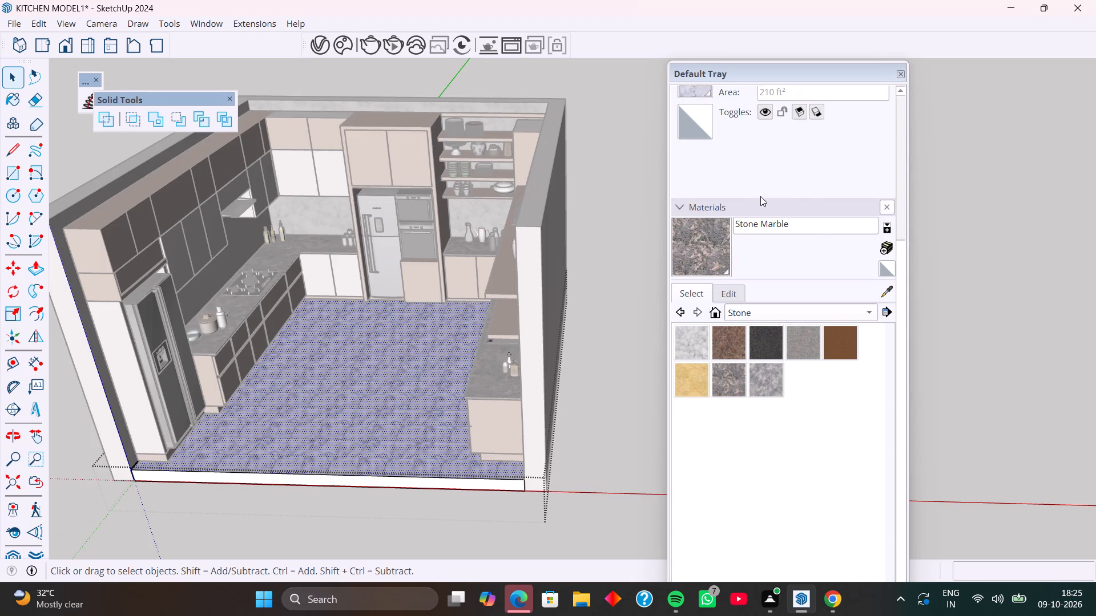
pyautogui.scroll(3, 764, 191)
pyautogui.scroll(6, 772, 240)
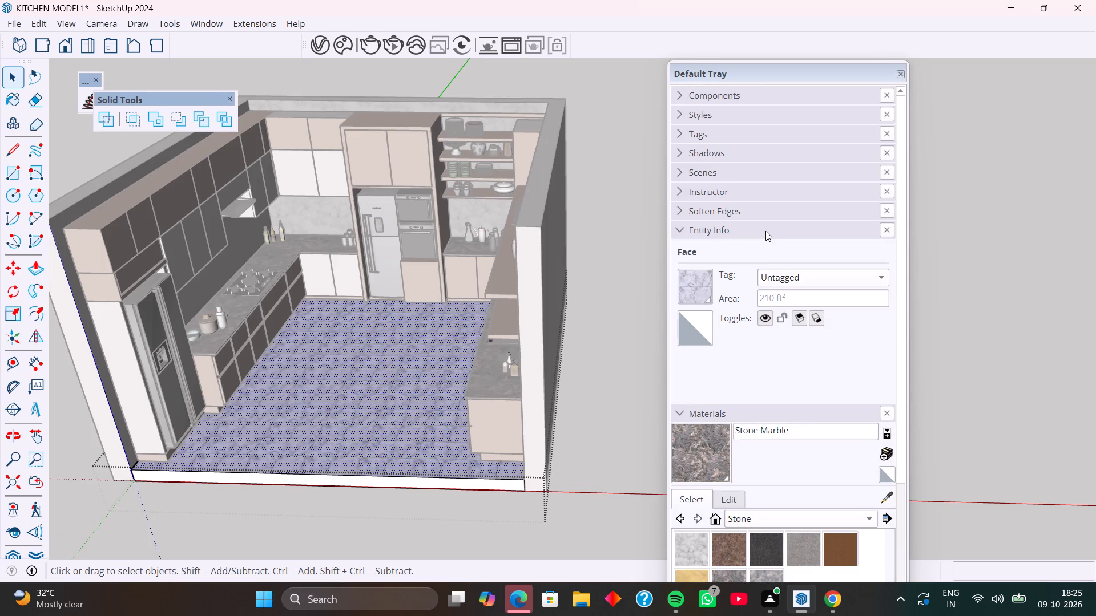
pyautogui.click(753, 230)
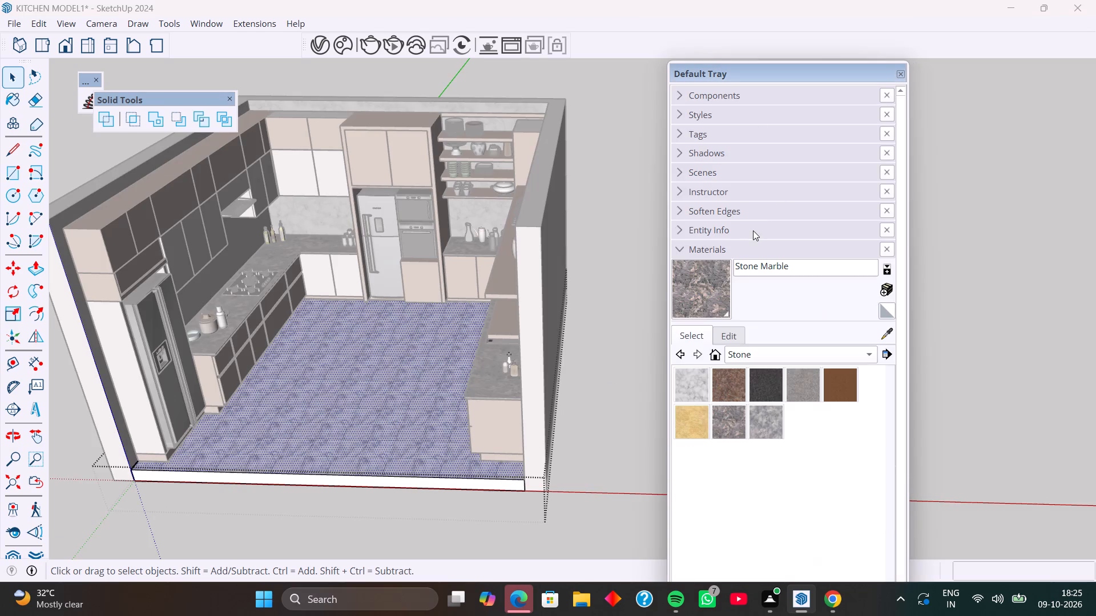
pyautogui.click(751, 231)
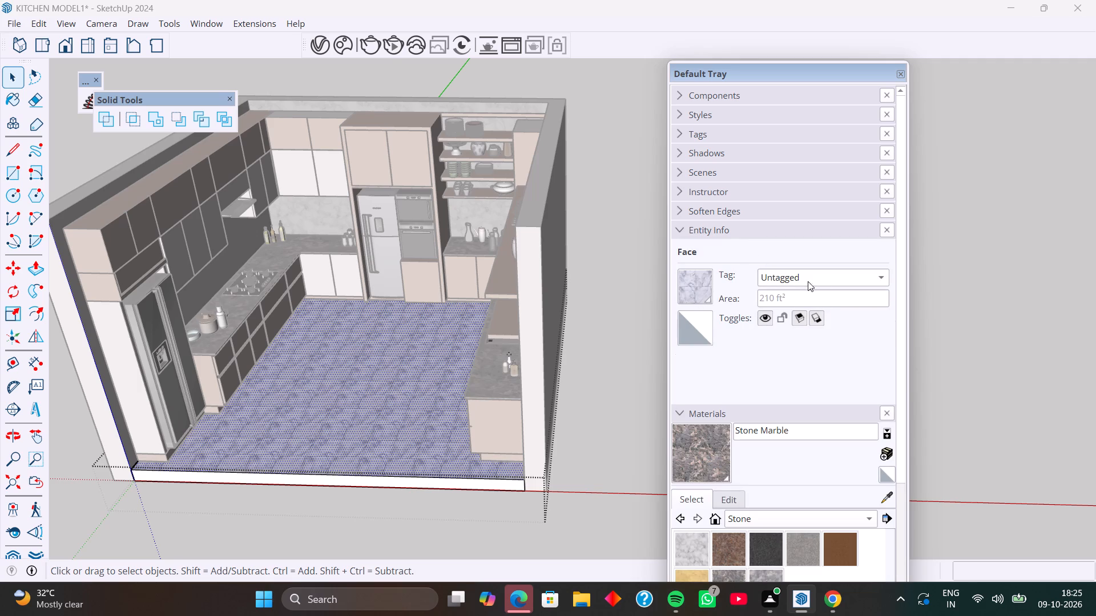
pyautogui.click(885, 276)
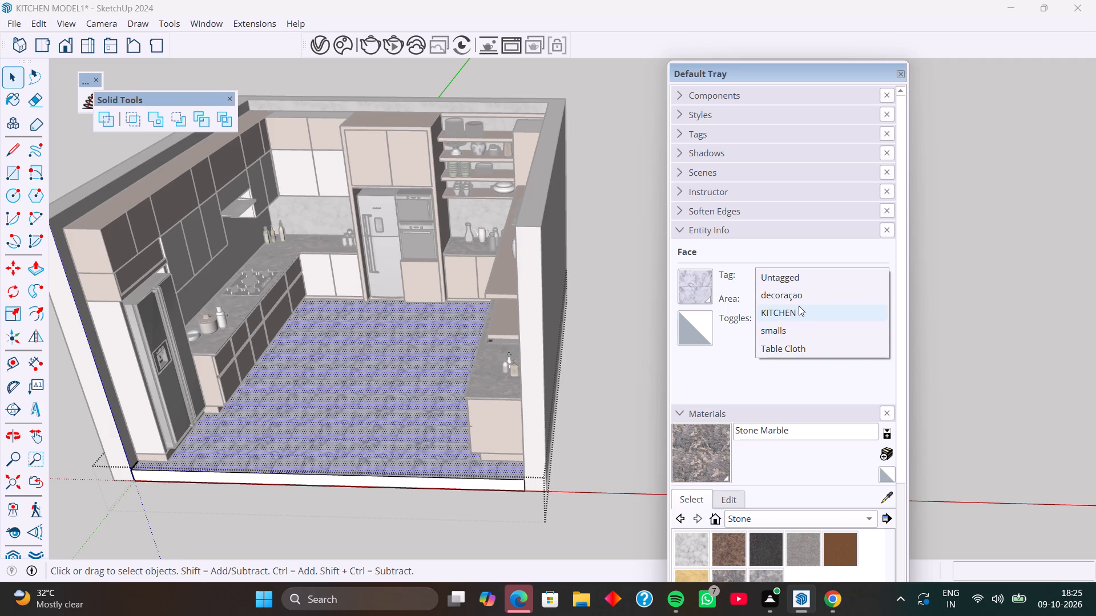
pyautogui.click(808, 286)
pyautogui.click(876, 276)
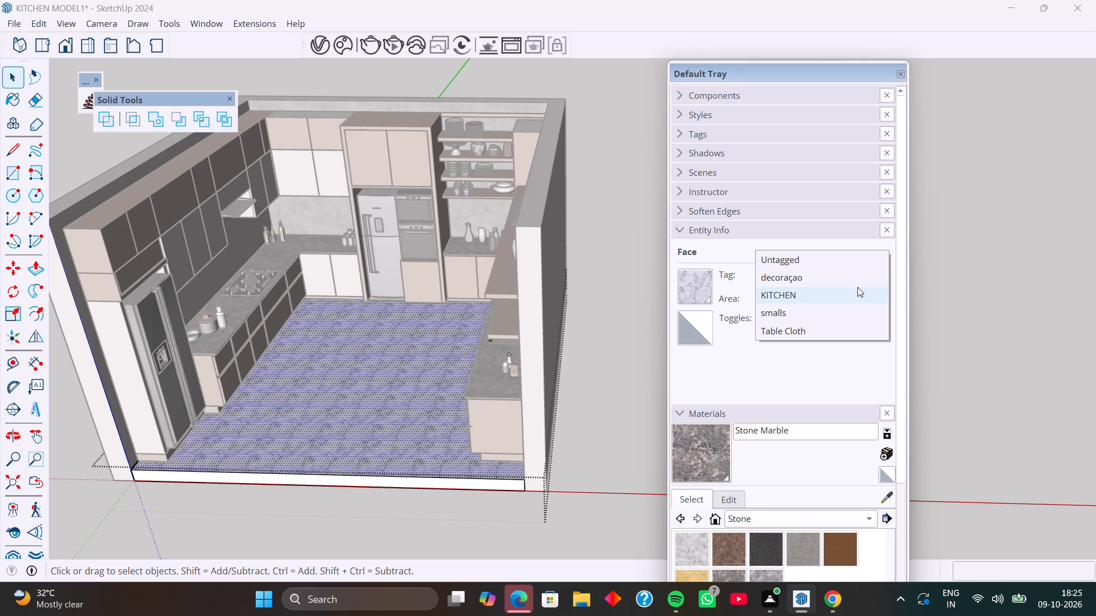
pyautogui.click(814, 313)
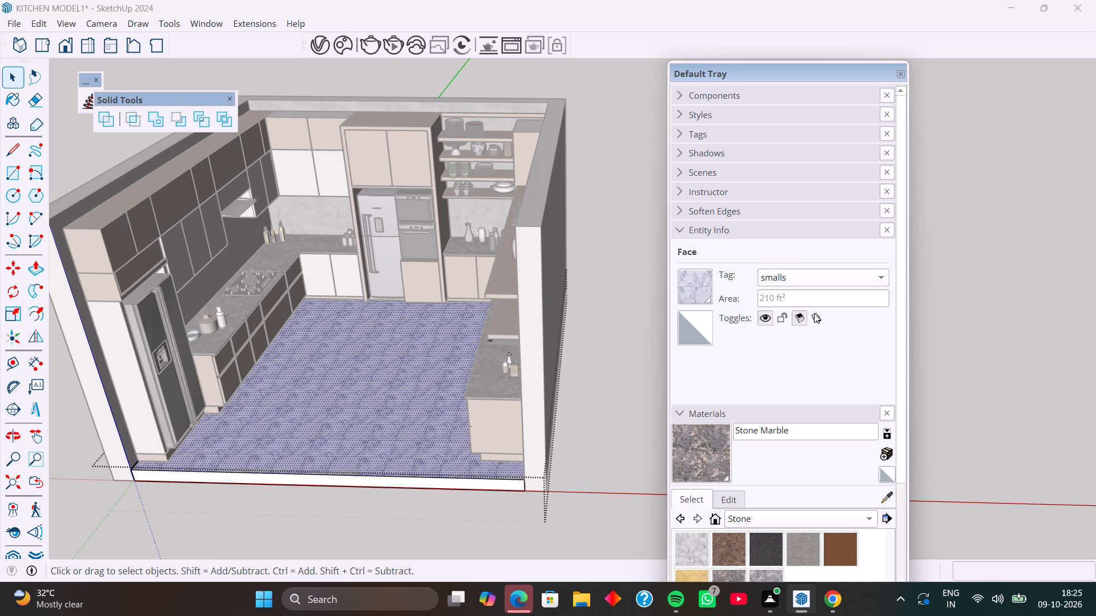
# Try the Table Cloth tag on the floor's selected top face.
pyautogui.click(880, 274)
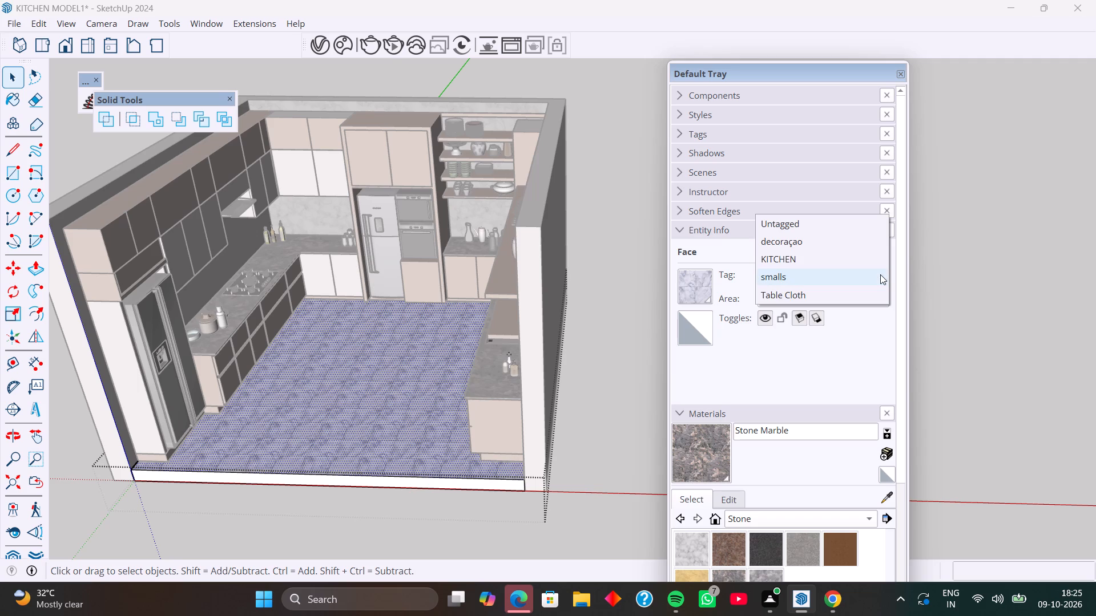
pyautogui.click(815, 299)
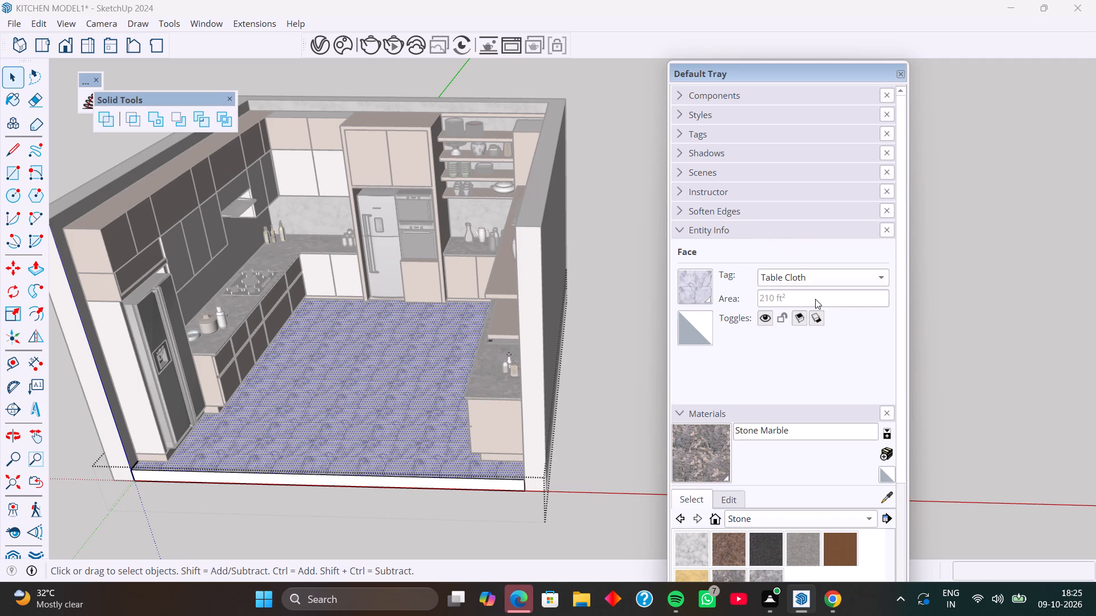
# Assign the KITCHEN tag to the floor's top face, leave the floor group and close the tray.
pyautogui.click(884, 278)
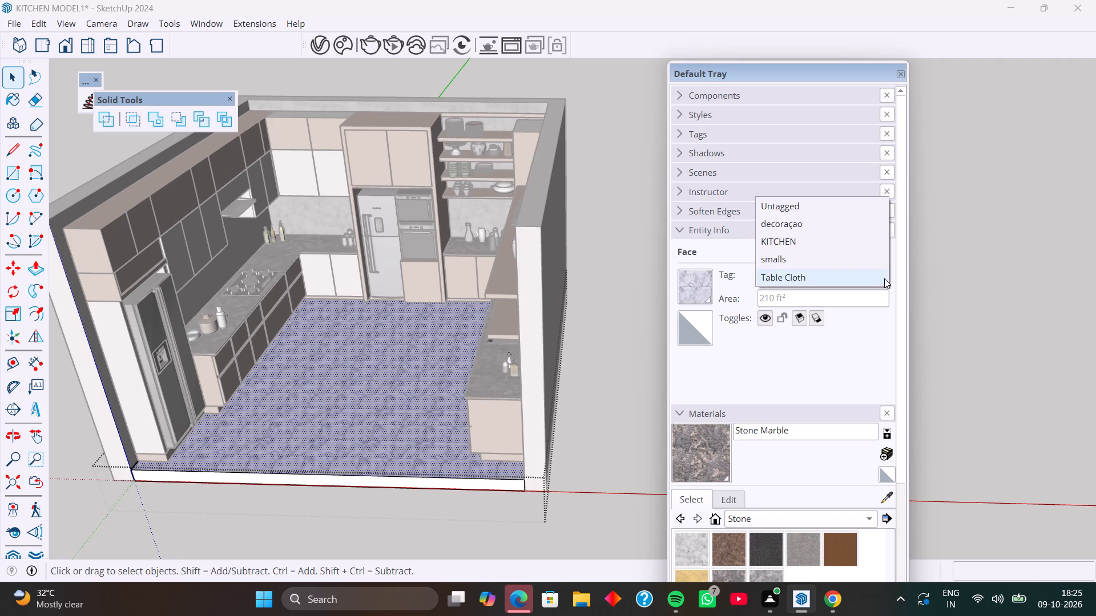
pyautogui.click(824, 236)
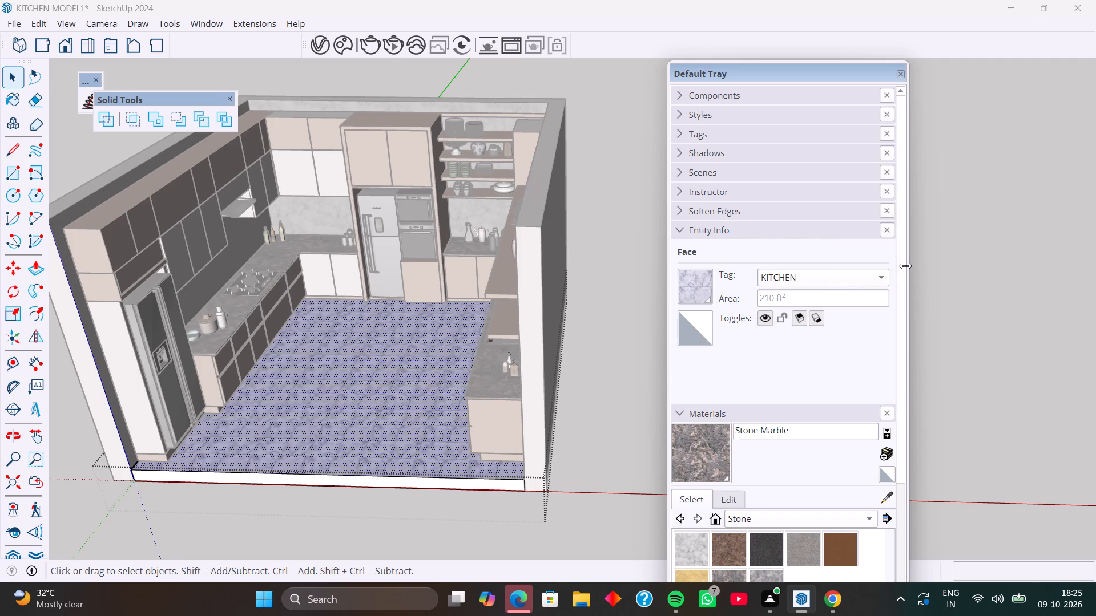
pyautogui.click(941, 258)
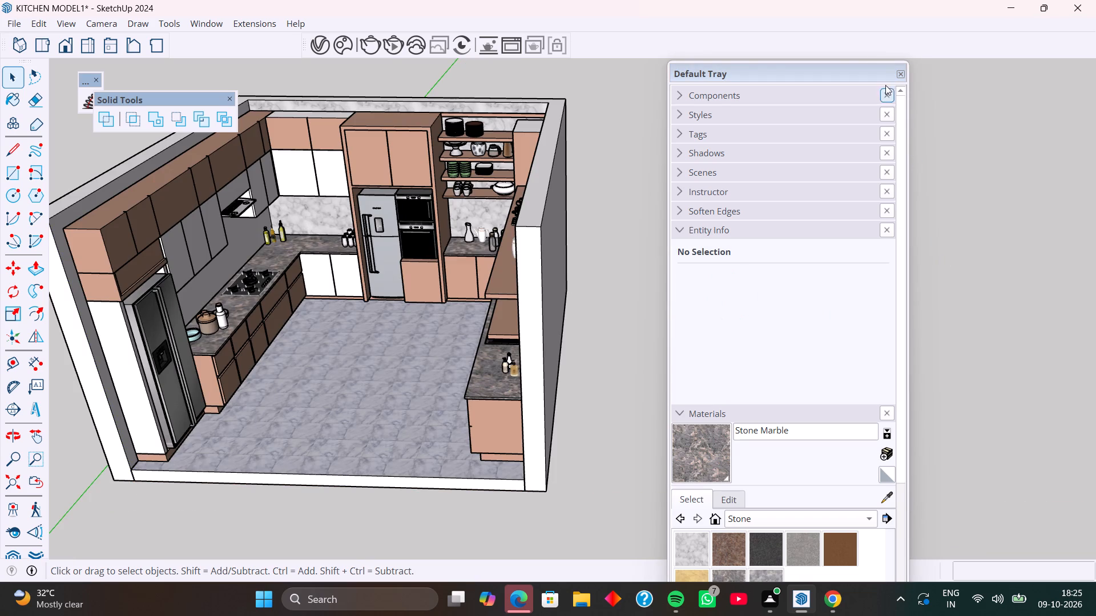
pyautogui.click(897, 75)
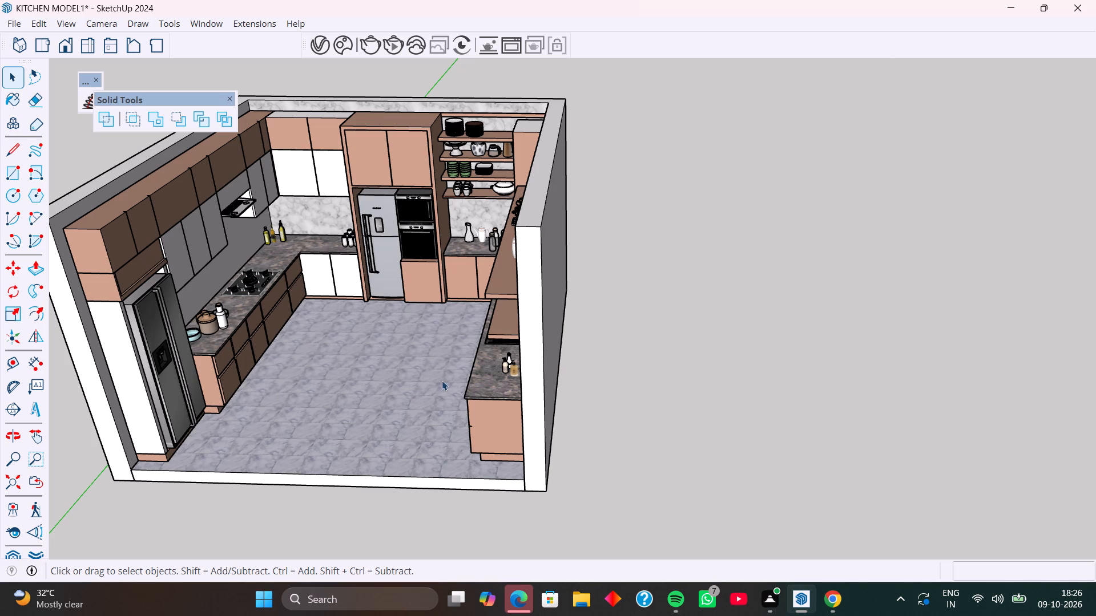
# Sample 0046_Gold from the upper cabinets and paint the white front panel beside the black fridge with it.
pyautogui.moveTo(240, 400); pyautogui.dragTo(275, 378, button='middle')
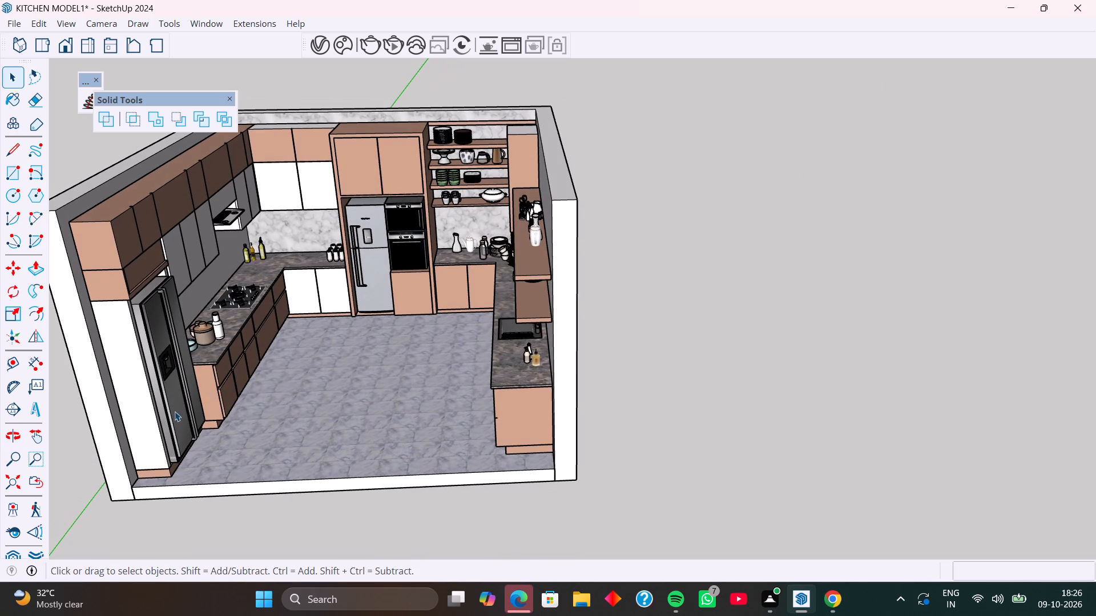
pyautogui.moveTo(572, 363); pyautogui.dragTo(594, 361, button='middle')
pyautogui.scroll(1, 593, 361)
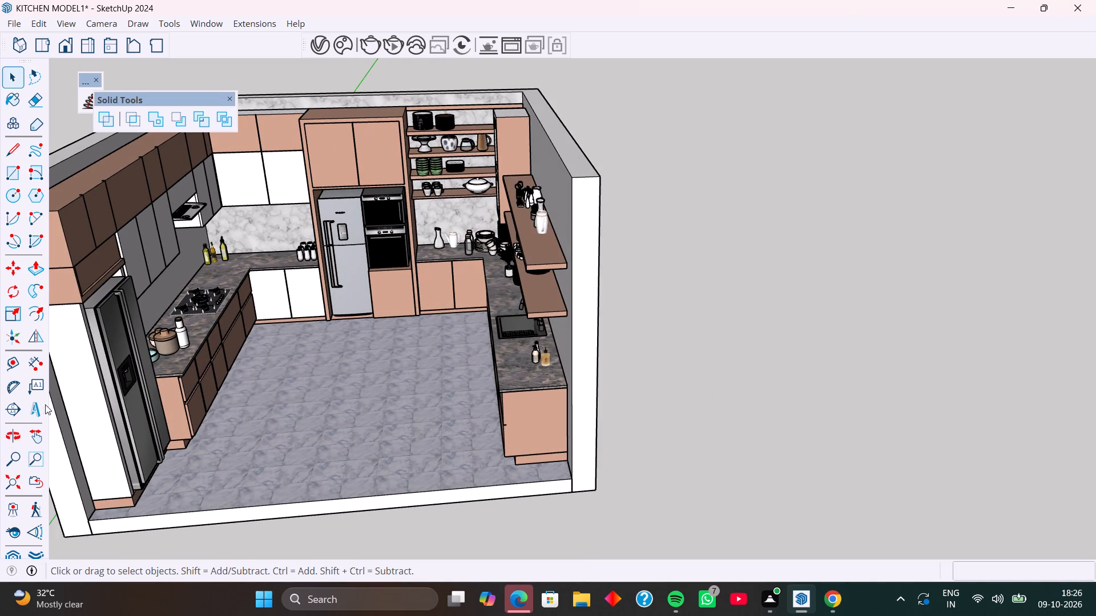
pyautogui.click(11, 97)
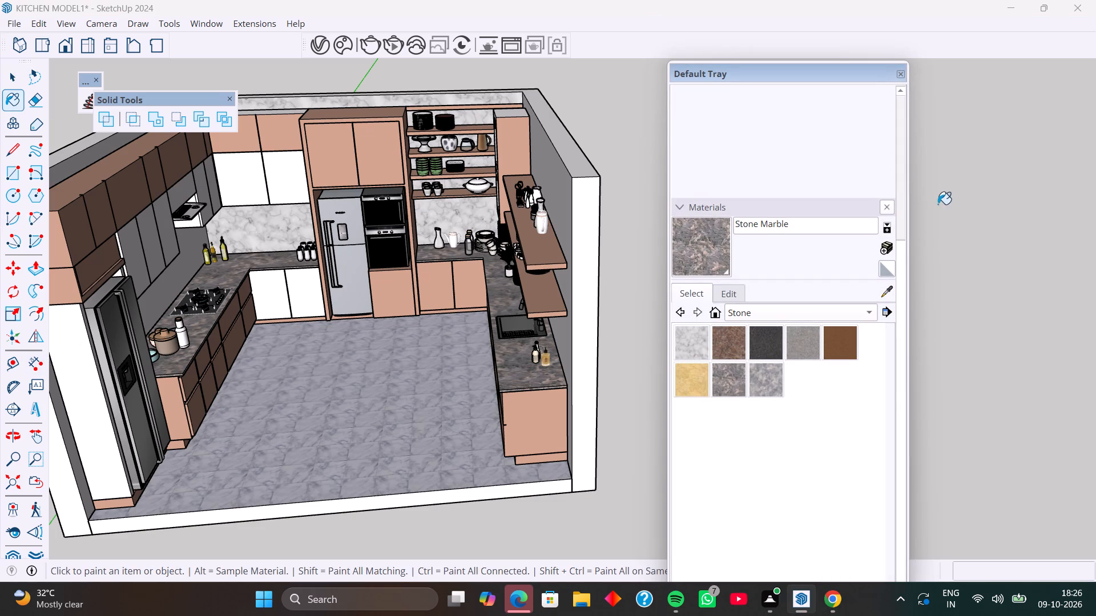
pyautogui.click(890, 287)
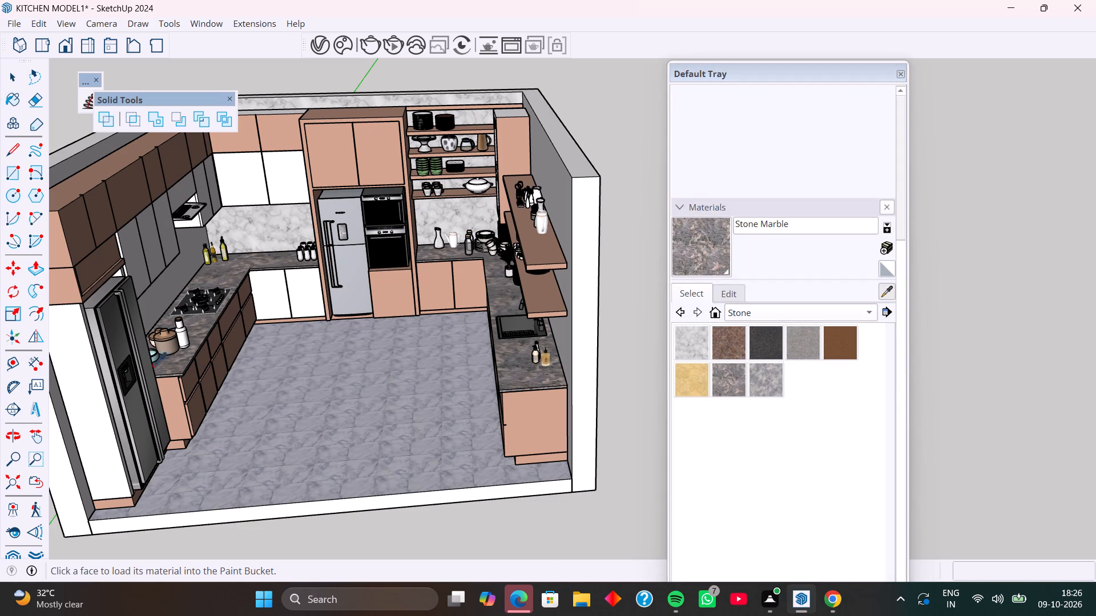
pyautogui.click(71, 223)
pyautogui.click(83, 341)
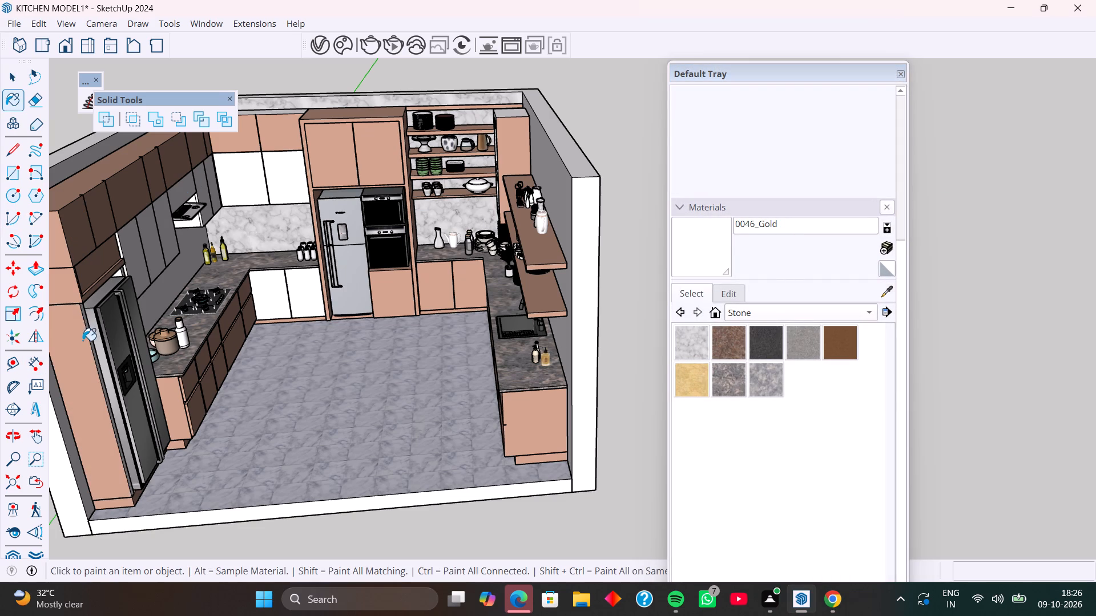
# Paint the remaining white inner panel of the black fridge's surround, next to the countertop, with 0046_Gold.
pyautogui.moveTo(154, 429); pyautogui.dragTo(88, 426, button='middle')
pyautogui.moveTo(142, 327); pyautogui.dragTo(103, 414, button='middle')
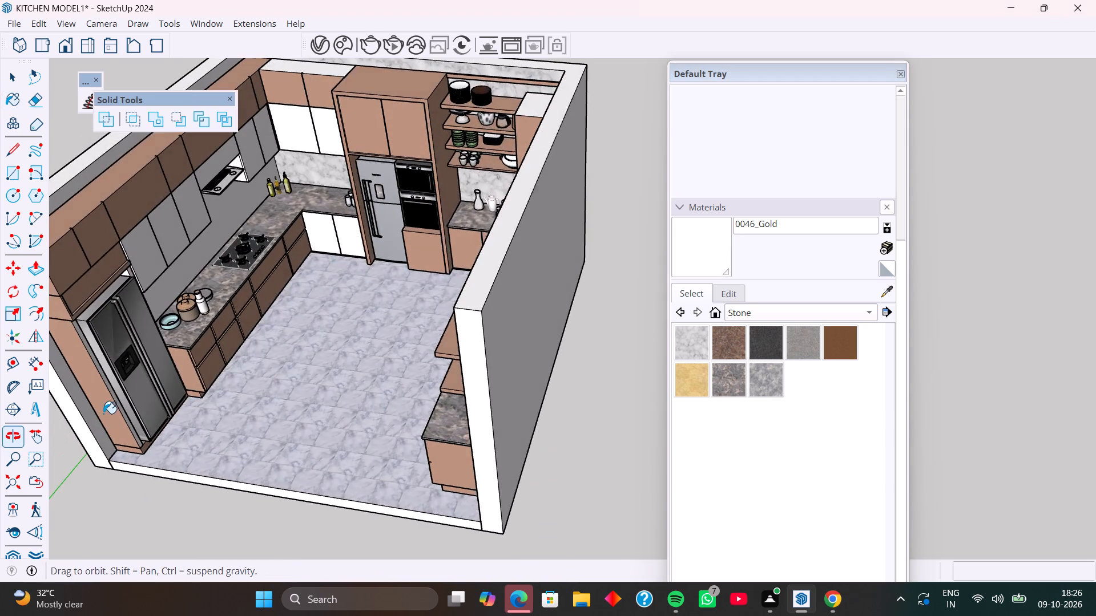
pyautogui.moveTo(103, 414); pyautogui.dragTo(102, 423, button='middle')
pyautogui.scroll(15, 130, 300)
pyautogui.click(124, 264)
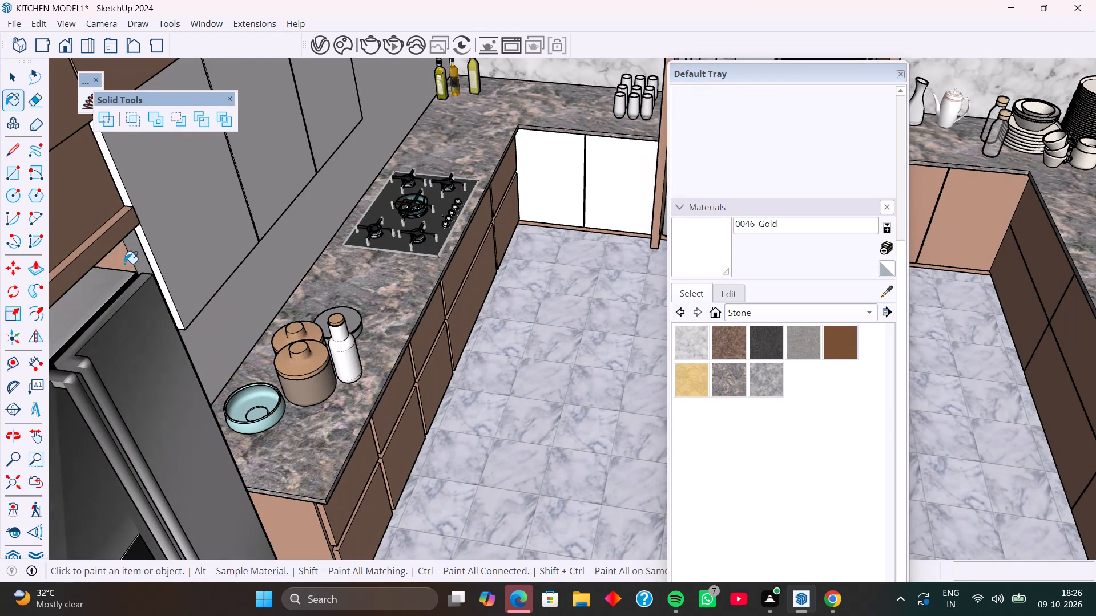
pyautogui.click(134, 254)
# Examine the kitchen from several angles to check the painted fridge surround and the open floor area.
pyautogui.scroll(-4, 167, 334)
pyautogui.moveTo(185, 385); pyautogui.dragTo(47, 407, button='middle')
pyautogui.moveTo(99, 407); pyautogui.dragTo(103, 389, button='middle')
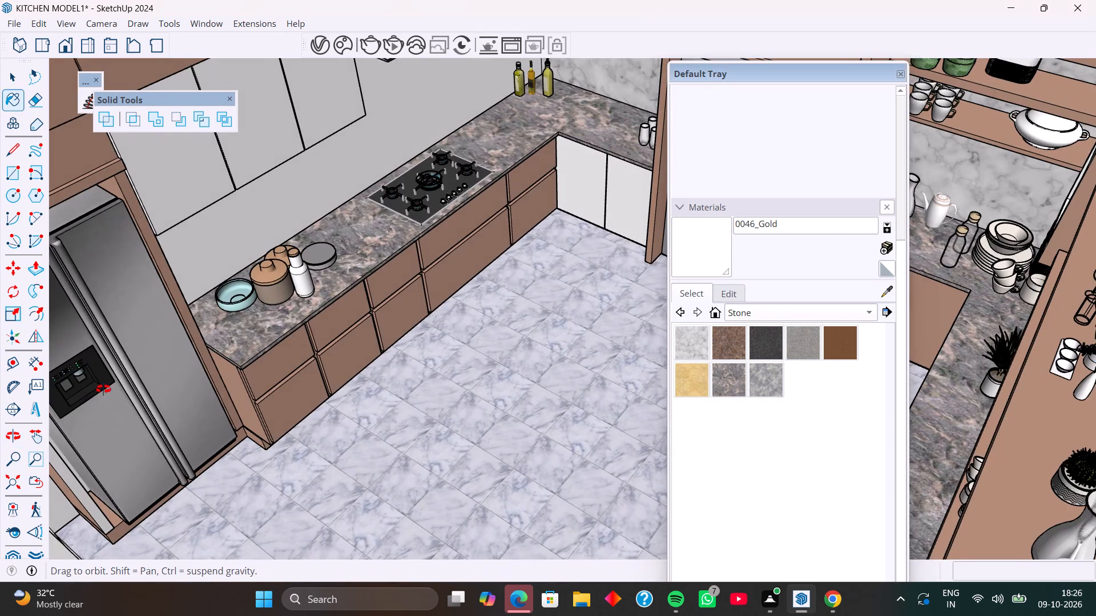
pyautogui.moveTo(103, 389); pyautogui.dragTo(142, 340, button='middle')
pyautogui.scroll(-11, 138, 399)
pyautogui.moveTo(196, 429); pyautogui.dragTo(296, 424, button='middle')
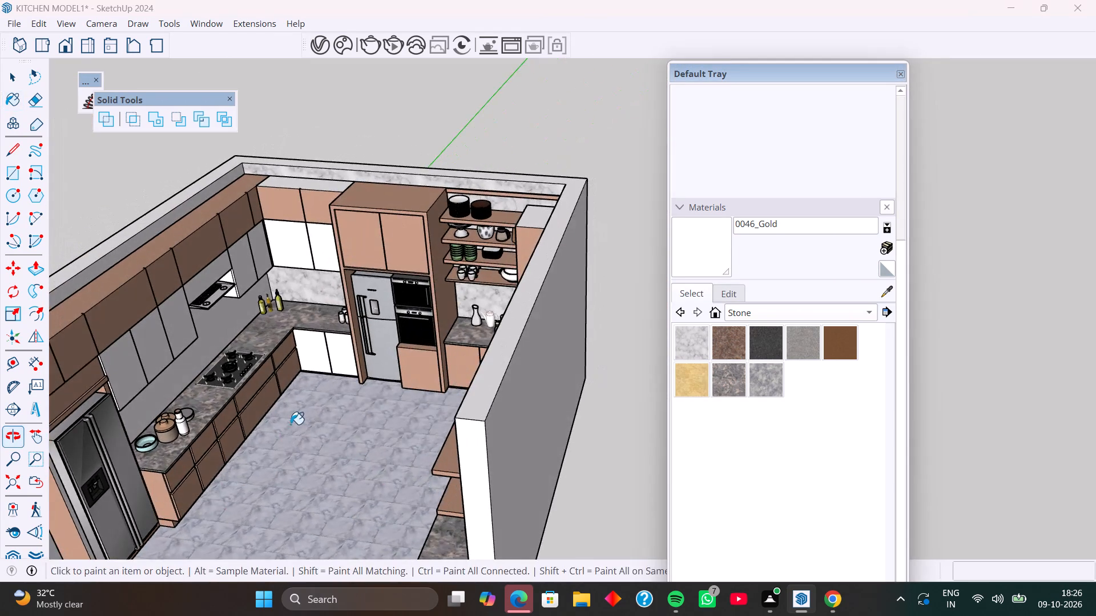
pyautogui.moveTo(294, 420); pyautogui.dragTo(358, 393, button='middle')
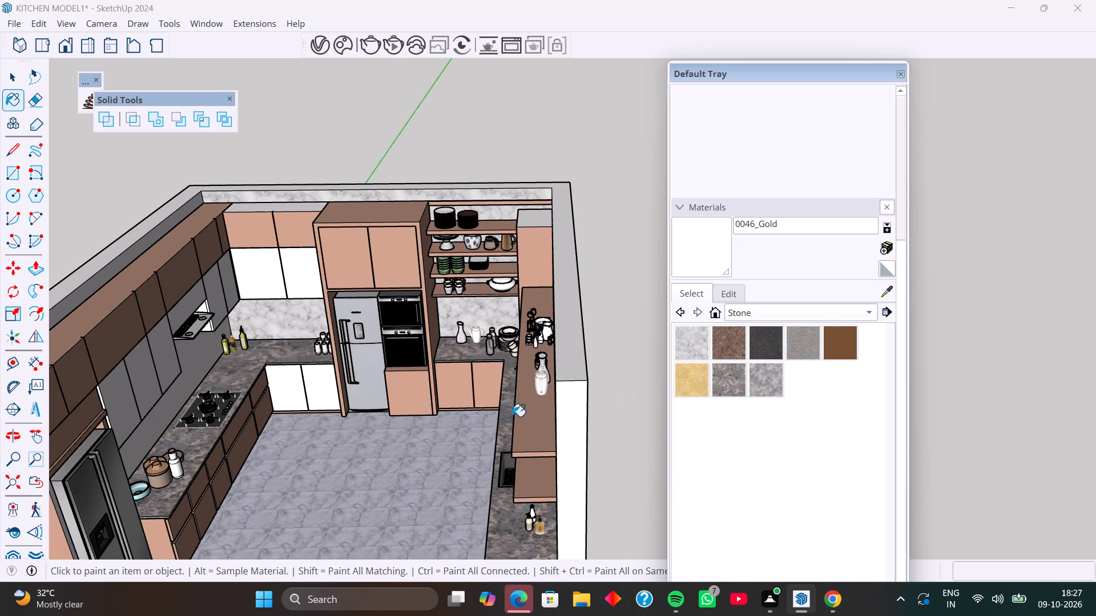
pyautogui.scroll(-4, 475, 404)
pyautogui.press('space')
pyautogui.click(629, 426)
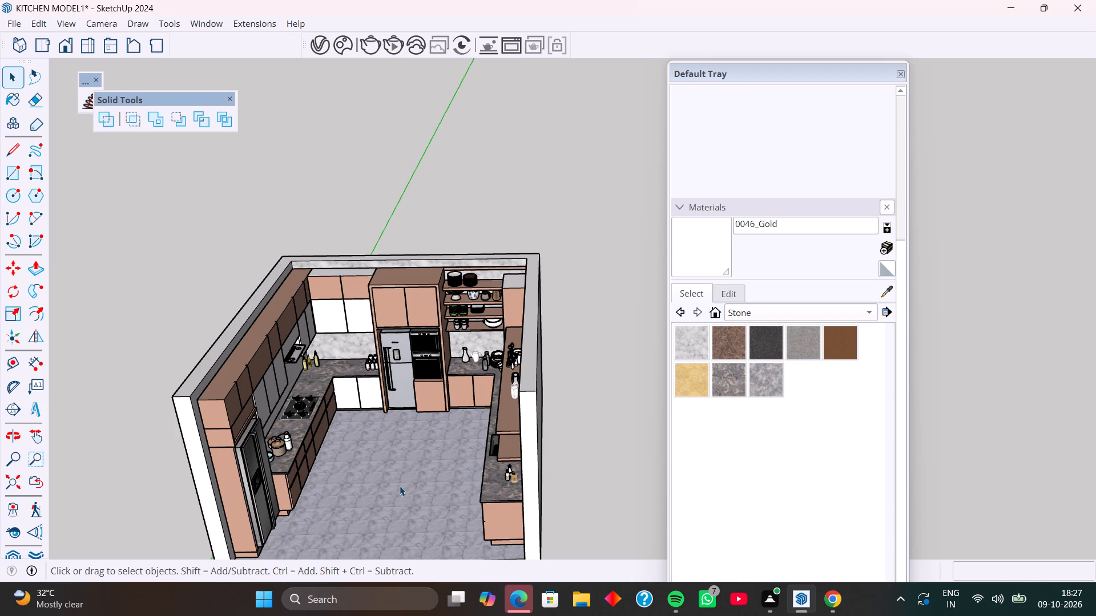
pyautogui.keyDown('shift'); pyautogui.moveTo(404, 467); pyautogui.dragTo(428, 351, button='middle'); pyautogui.keyUp('shift')
pyautogui.moveTo(433, 393); pyautogui.dragTo(447, 440, button='middle')
pyautogui.moveTo(392, 351); pyautogui.dragTo(429, 362, button='middle')
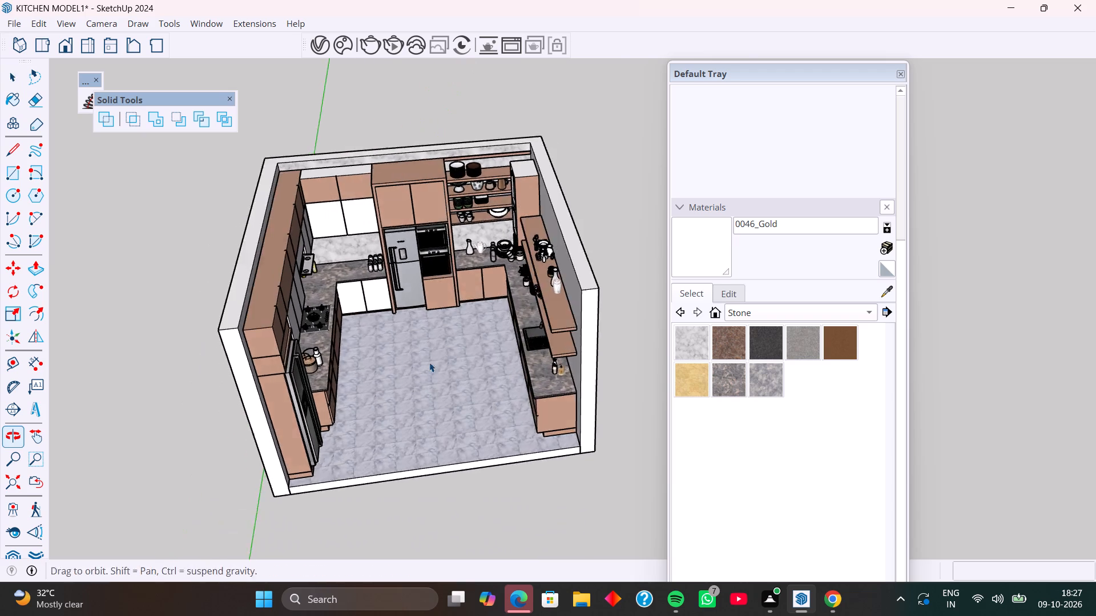
pyautogui.scroll(6, 424, 359)
pyautogui.moveTo(422, 358); pyautogui.dragTo(398, 361, button='middle')
pyautogui.scroll(-1, 398, 361)
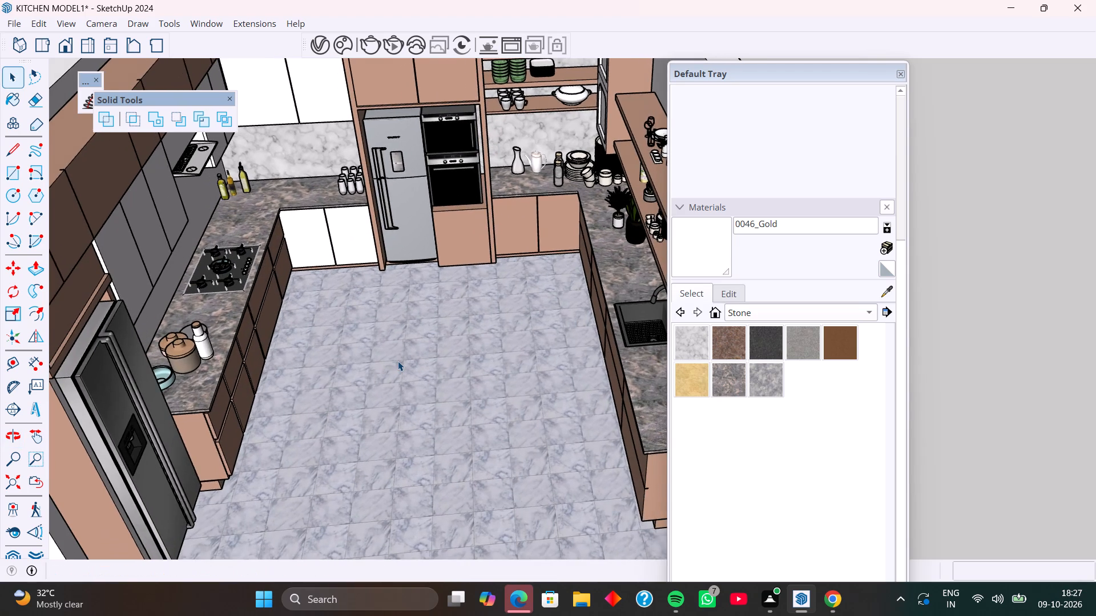
pyautogui.scroll(-1, 398, 361)
# Draw a rectangle about 7' 5" by 2' 11" in the middle of the kitchen floor.
pyautogui.press('r')
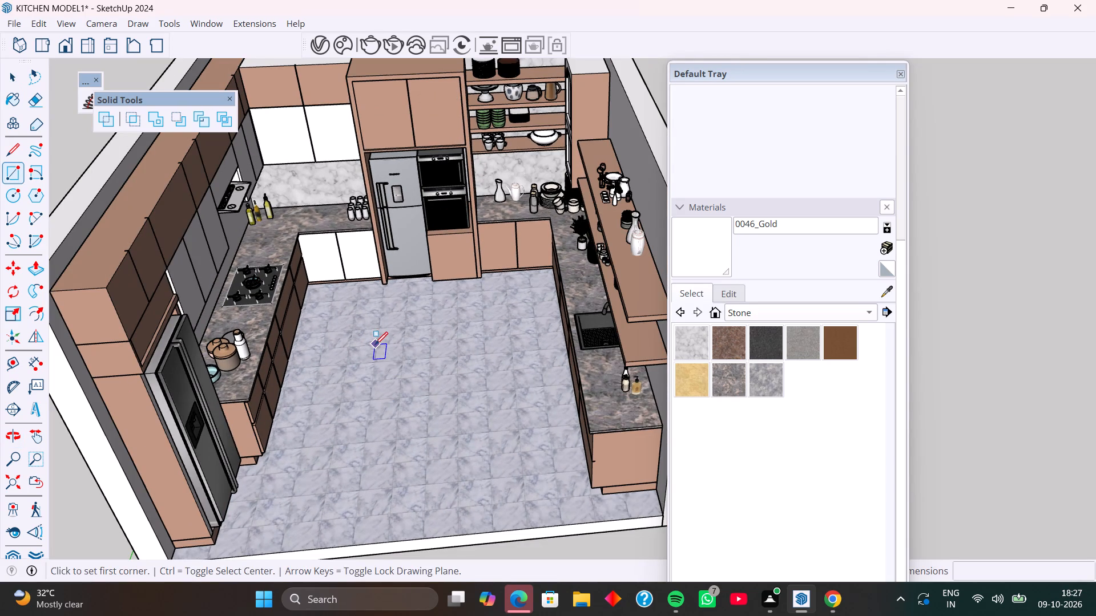
pyautogui.click(375, 345)
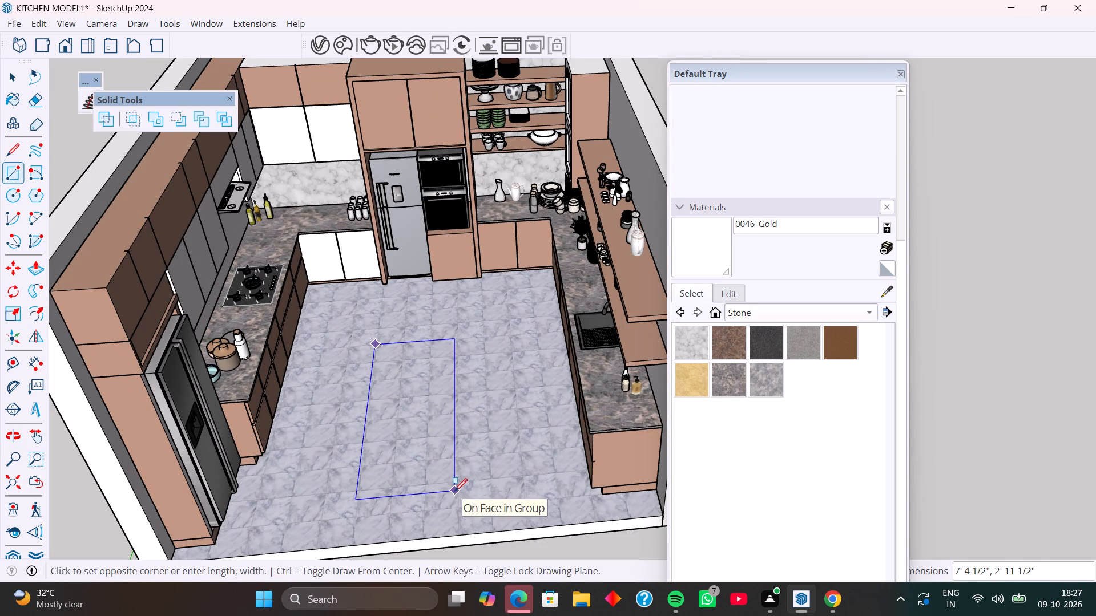
pyautogui.click(453, 492)
# Push/pull the floor rectangle upward, first by 2 mm, and then set its thickness to 1 inch.
pyautogui.press('p')
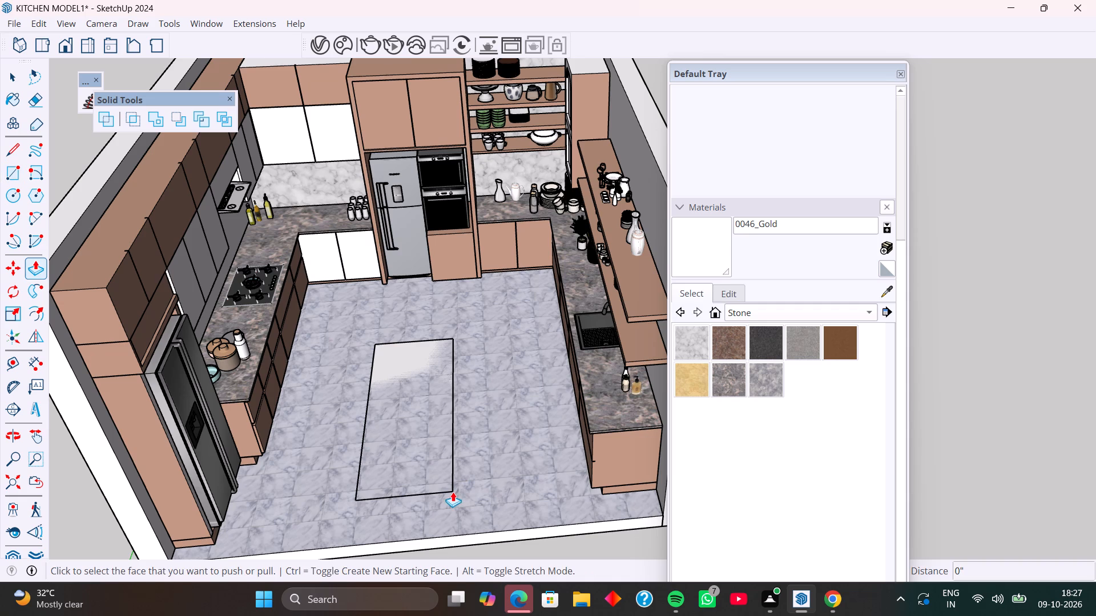
pyautogui.click(433, 469)
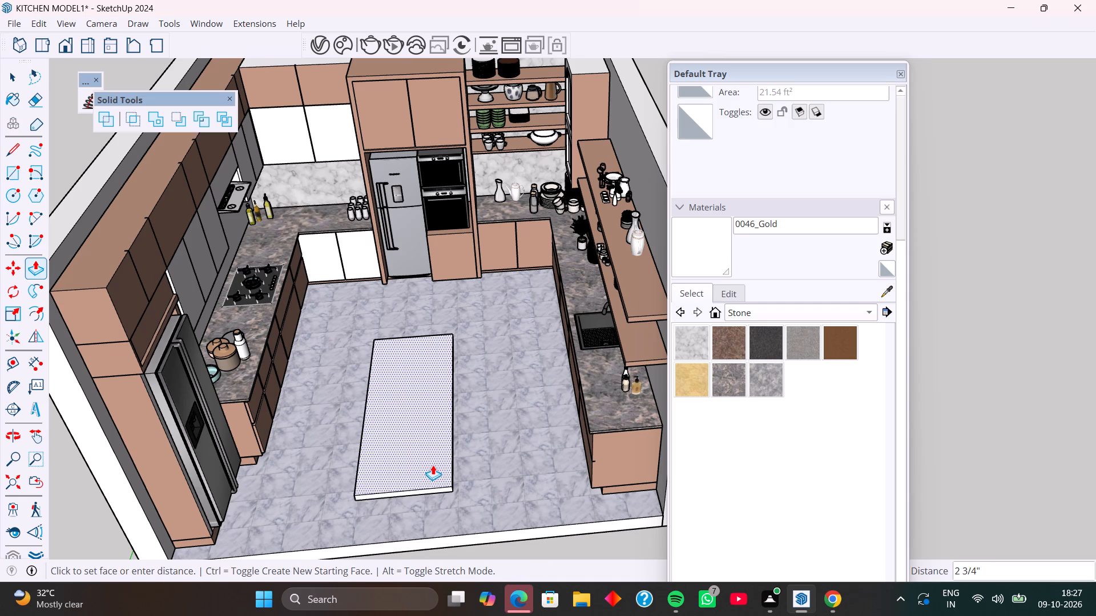
pyautogui.press('2')
pyautogui.write('mm')
pyautogui.press('Return')
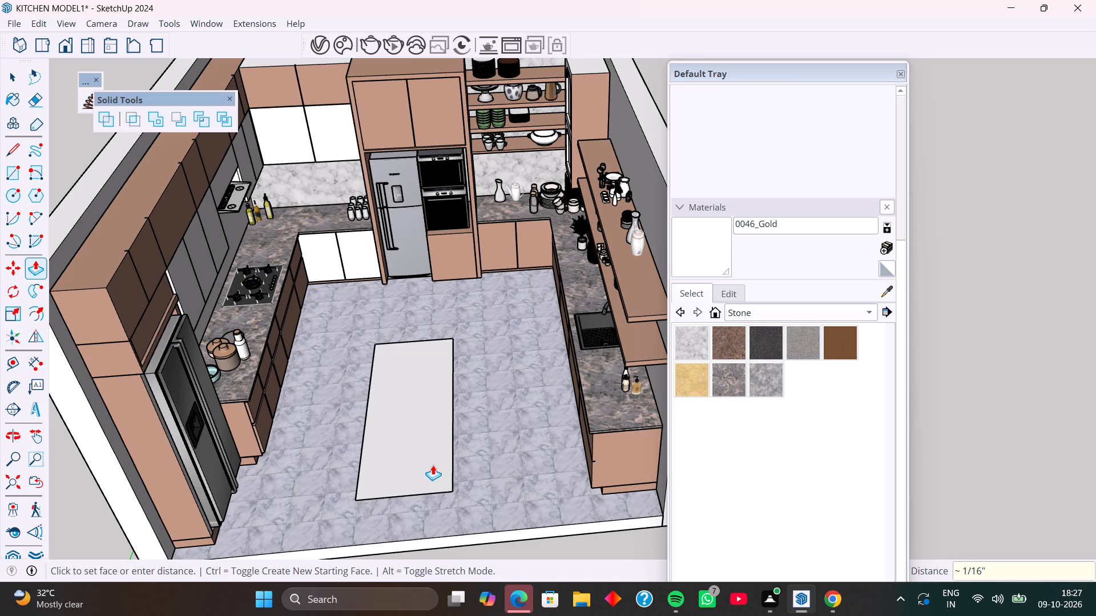
pyautogui.press('1')
pyautogui.press('Return')
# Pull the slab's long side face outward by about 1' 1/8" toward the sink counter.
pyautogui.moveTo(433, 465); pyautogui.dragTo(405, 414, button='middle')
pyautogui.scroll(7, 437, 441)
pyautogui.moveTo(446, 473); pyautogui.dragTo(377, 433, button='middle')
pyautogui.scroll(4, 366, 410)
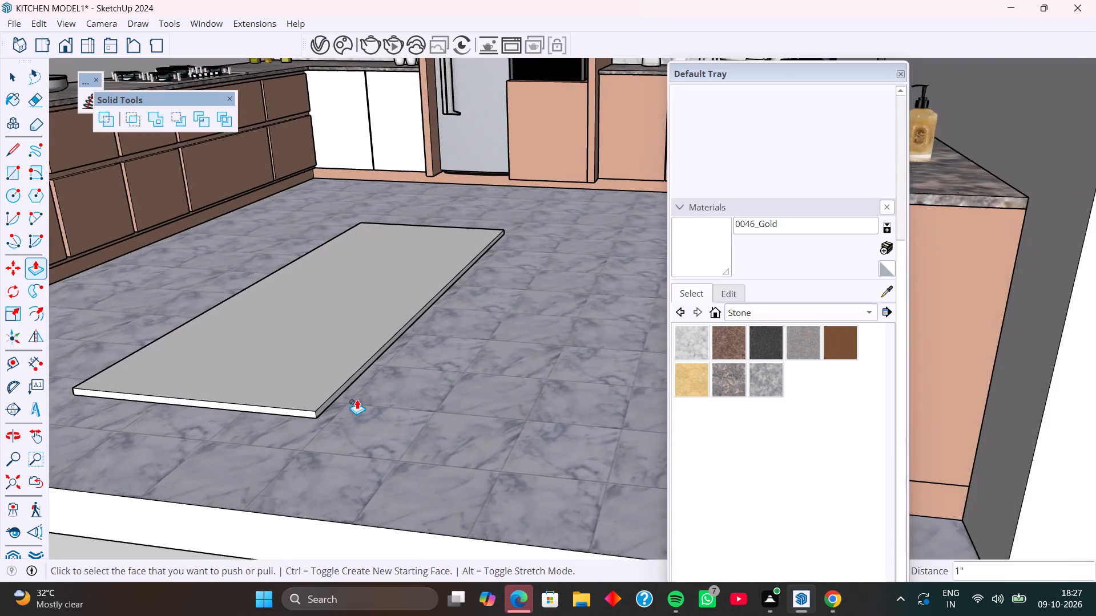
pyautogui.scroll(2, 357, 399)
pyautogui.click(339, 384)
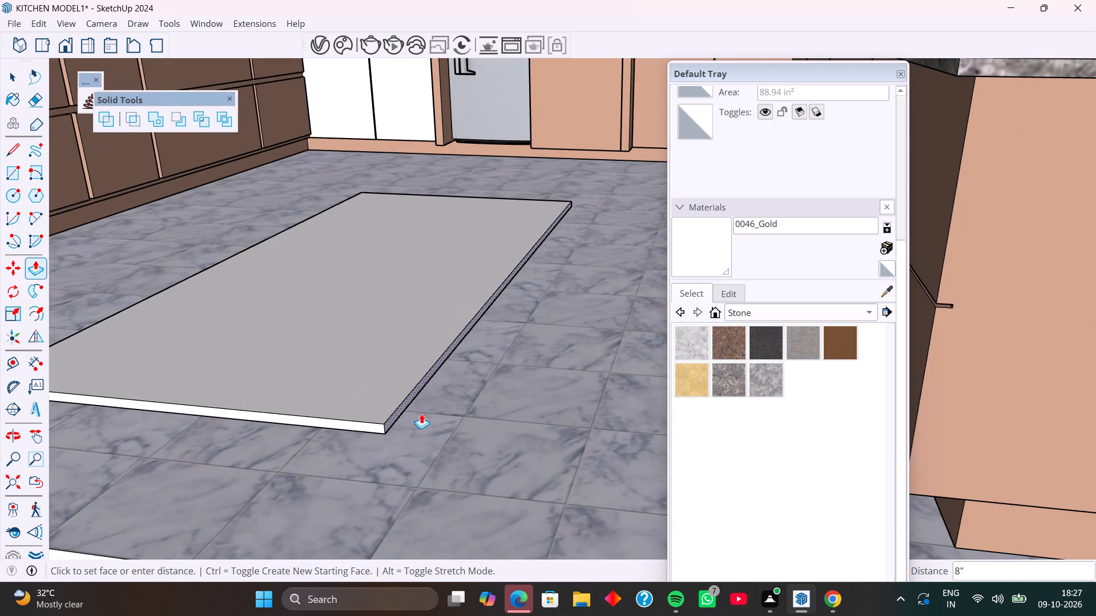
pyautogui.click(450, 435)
# Set the distance of the slab's side pull to 1 mm.
pyautogui.scroll(-4, 378, 446)
pyautogui.moveTo(382, 461); pyautogui.dragTo(503, 543, button='middle')
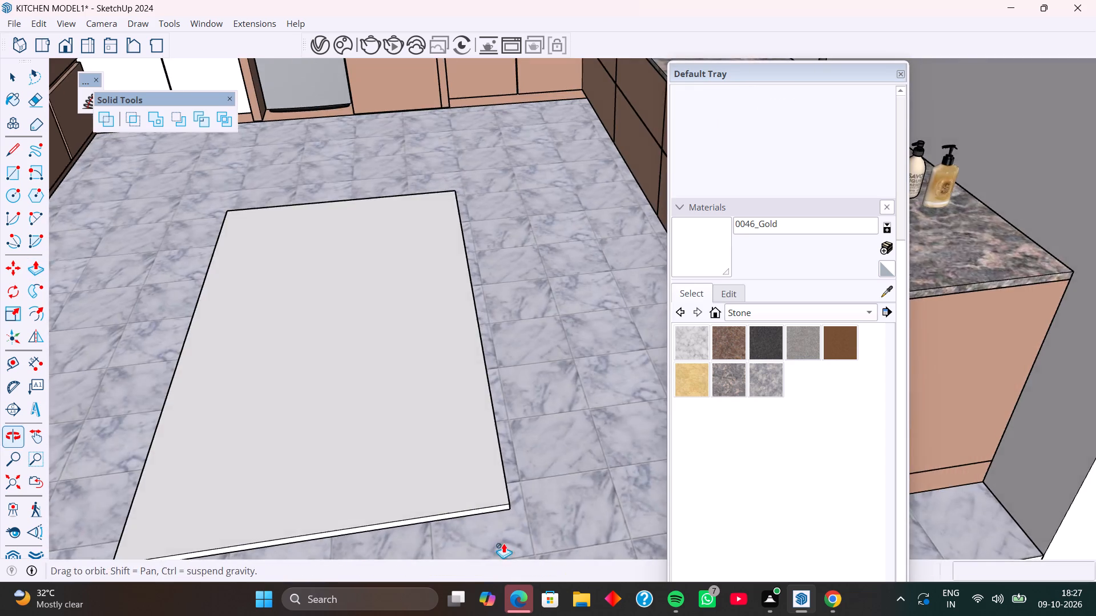
pyautogui.scroll(-8, 432, 452)
pyautogui.moveTo(428, 491); pyautogui.dragTo(397, 497, button='middle')
pyautogui.scroll(2, 381, 444)
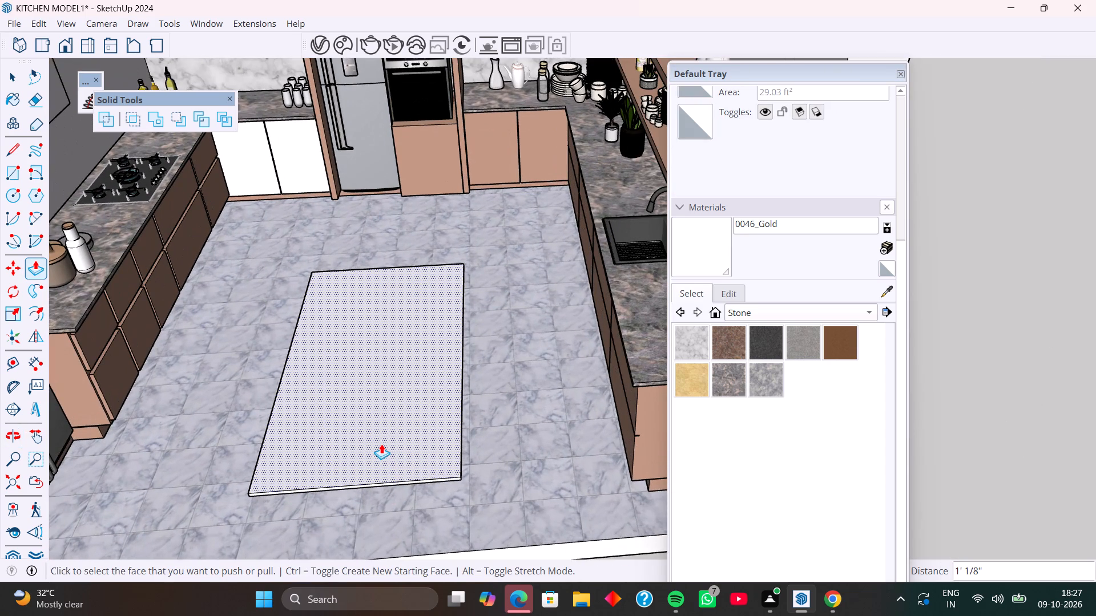
pyautogui.write('1mm')
pyautogui.press('Return')
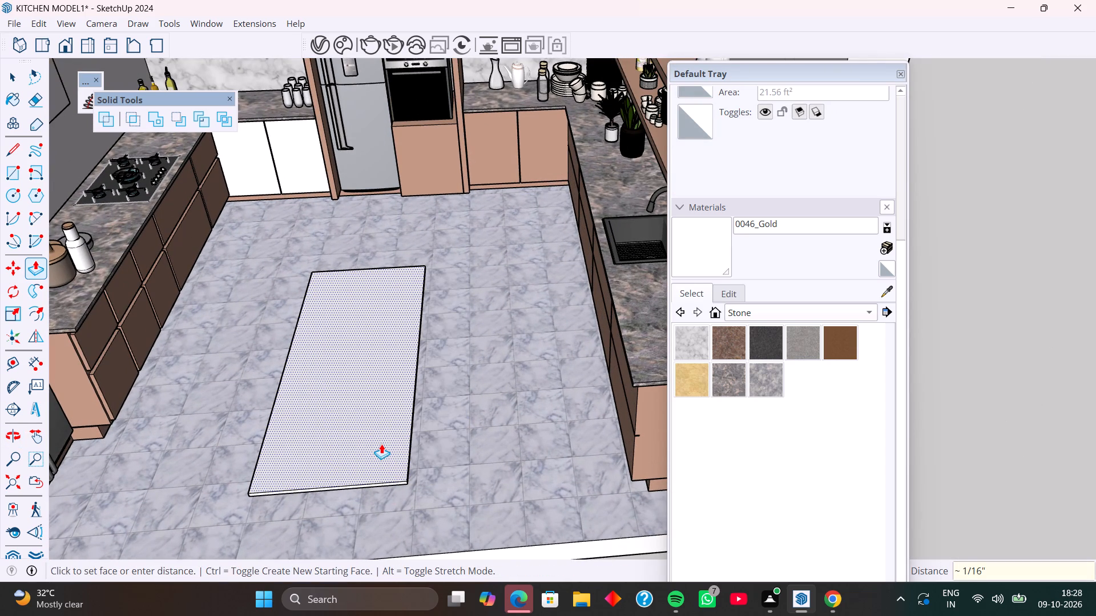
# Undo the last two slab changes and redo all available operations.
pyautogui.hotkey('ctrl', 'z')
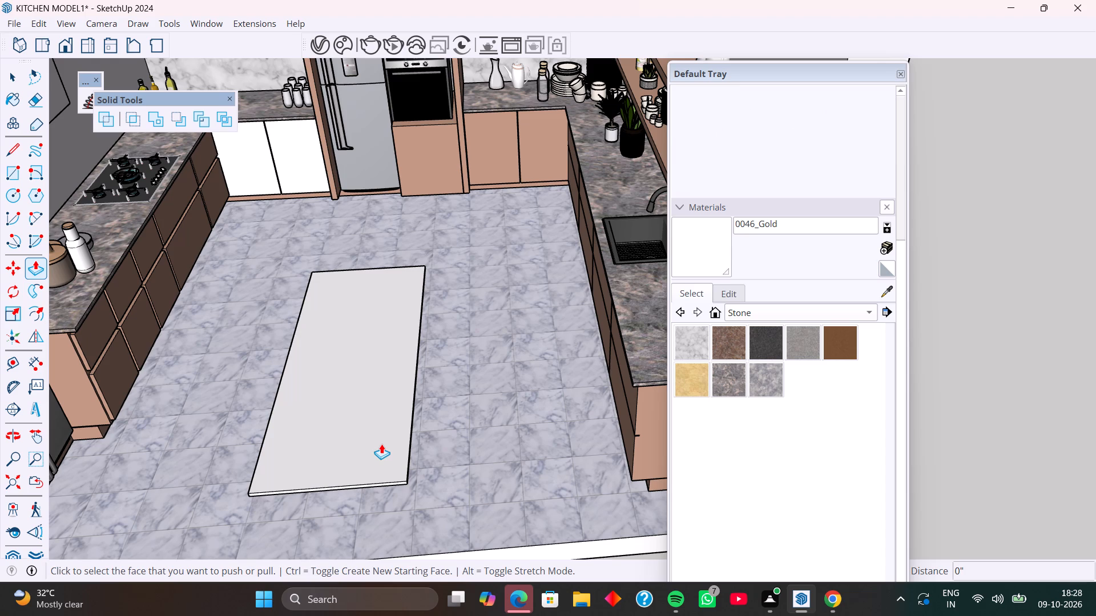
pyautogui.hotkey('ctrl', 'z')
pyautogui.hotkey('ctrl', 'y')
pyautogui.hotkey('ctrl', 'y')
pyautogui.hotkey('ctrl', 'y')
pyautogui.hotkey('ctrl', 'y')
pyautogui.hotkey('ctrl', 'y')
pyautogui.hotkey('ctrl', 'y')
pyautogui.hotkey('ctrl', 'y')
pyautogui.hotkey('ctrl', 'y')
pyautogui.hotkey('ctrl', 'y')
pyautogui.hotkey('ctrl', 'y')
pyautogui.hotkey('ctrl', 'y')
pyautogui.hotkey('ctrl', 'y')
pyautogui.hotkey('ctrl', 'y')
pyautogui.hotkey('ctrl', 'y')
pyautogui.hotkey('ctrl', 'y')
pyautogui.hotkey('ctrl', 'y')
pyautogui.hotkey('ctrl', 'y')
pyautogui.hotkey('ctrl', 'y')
# Push/pull the floor slab's top face and set the distance to 1 mm.
pyautogui.scroll(3, 346, 463)
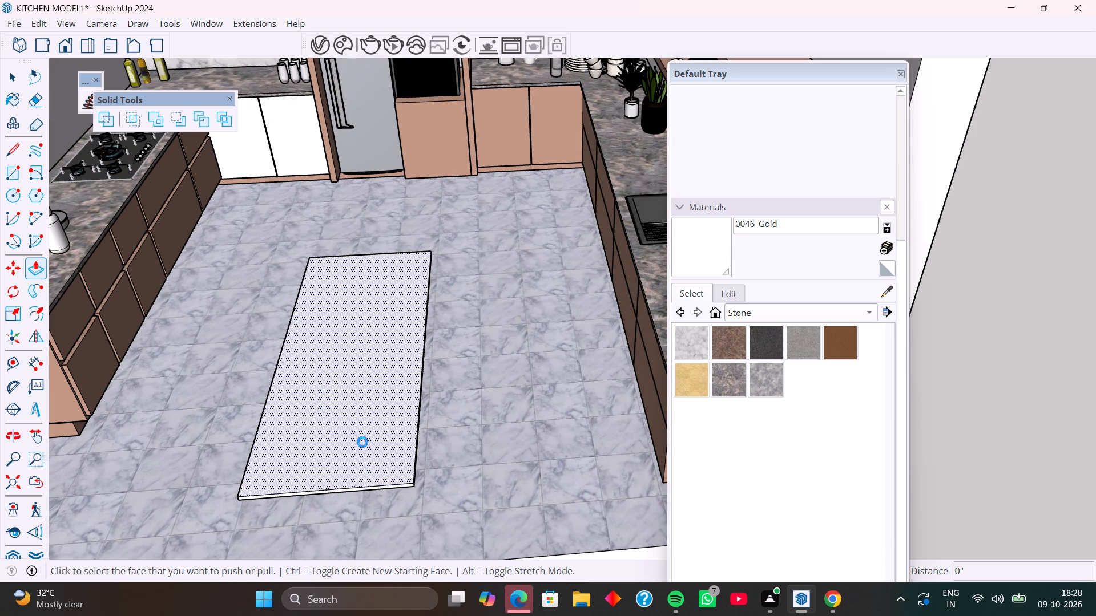
pyautogui.click(362, 442)
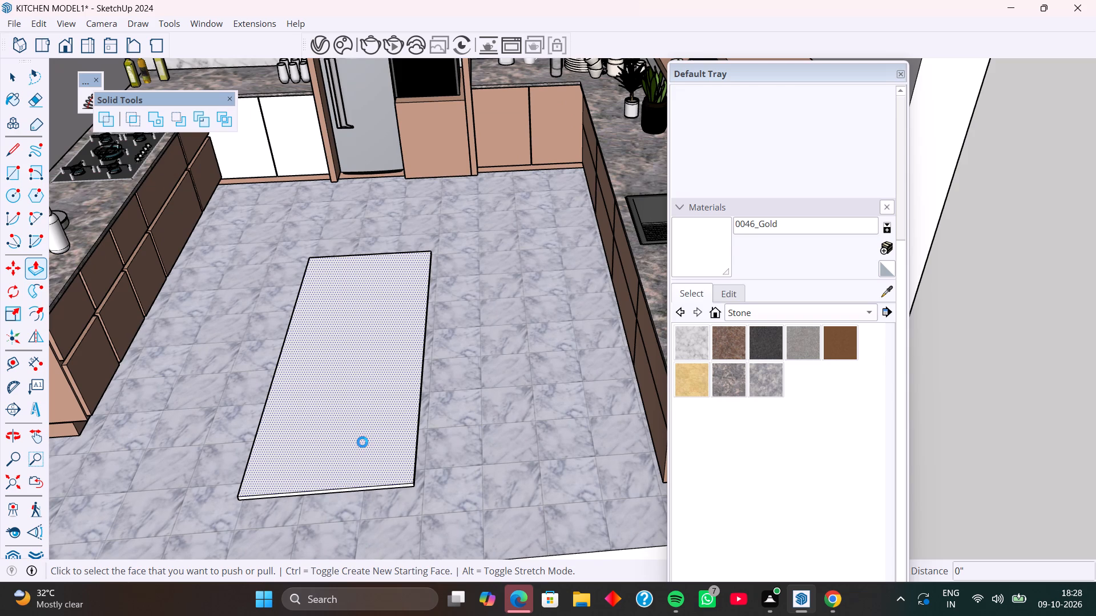
pyautogui.click(362, 442)
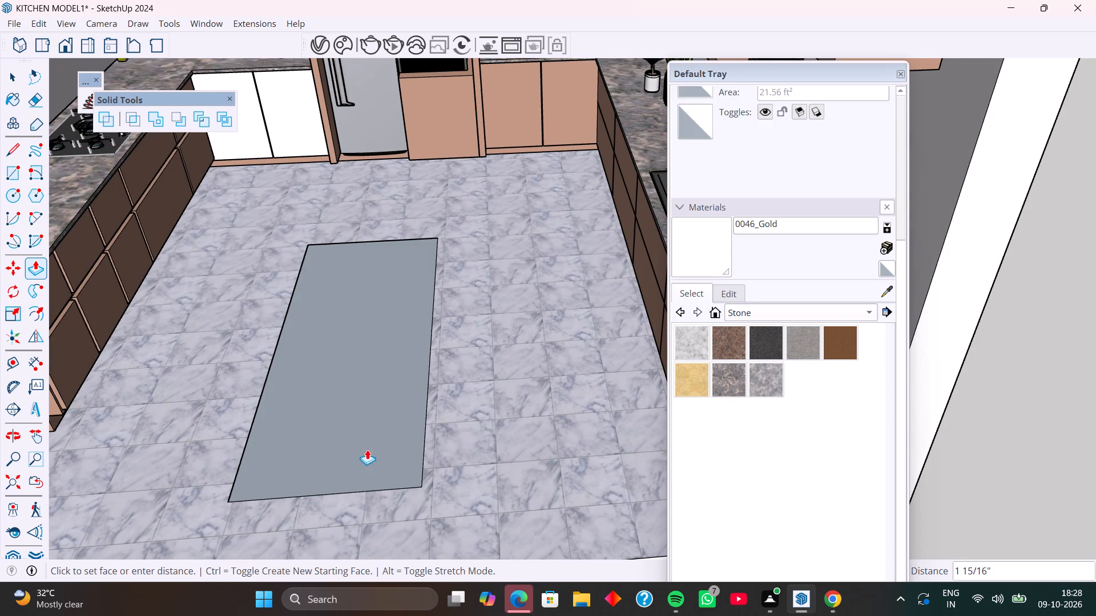
pyautogui.moveTo(368, 450); pyautogui.dragTo(392, 309, button='middle')
pyautogui.scroll(1, 372, 445)
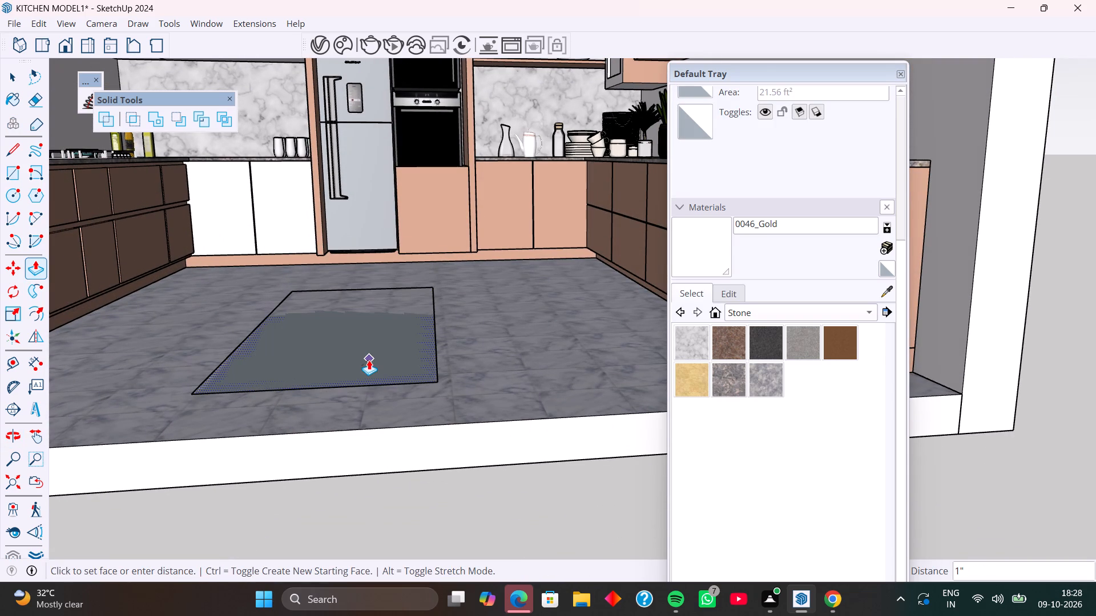
pyautogui.write('1mm')
pyautogui.press('Return')
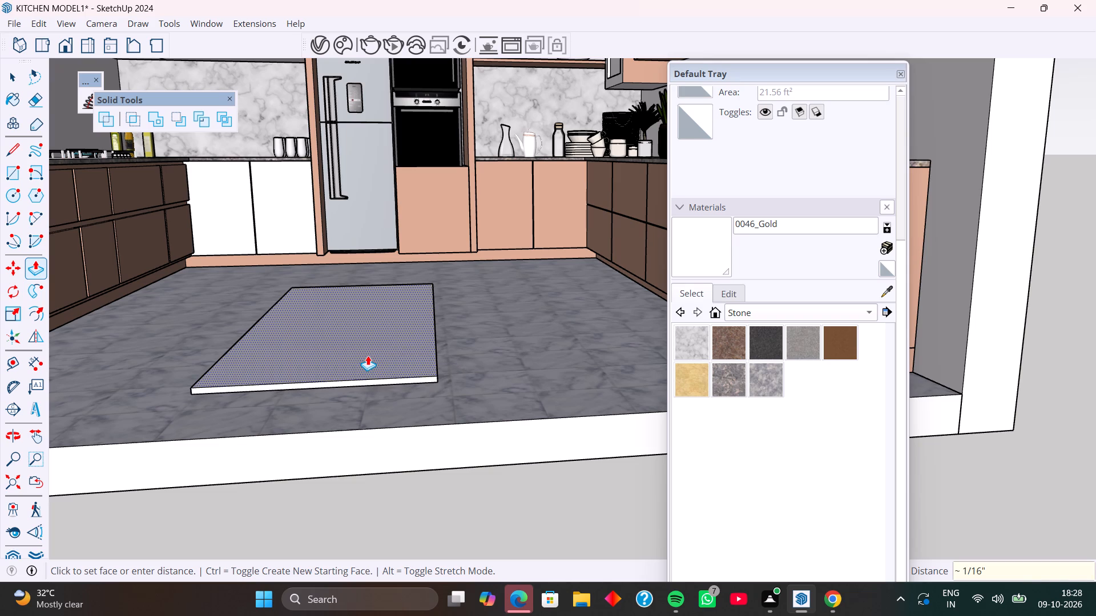
pyautogui.write('1mm')
pyautogui.press('Return')
# Push the floor slab's top face by about 11/16" to thin the slab.
pyautogui.scroll(6, 368, 337)
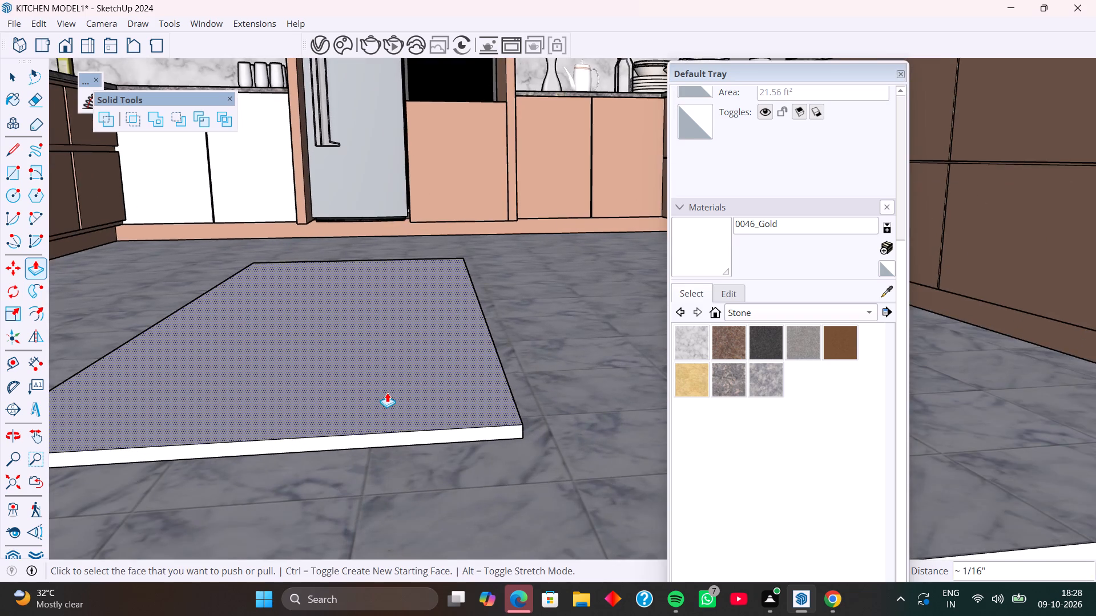
pyautogui.moveTo(387, 392); pyautogui.dragTo(384, 343, button='middle')
pyautogui.click(385, 343)
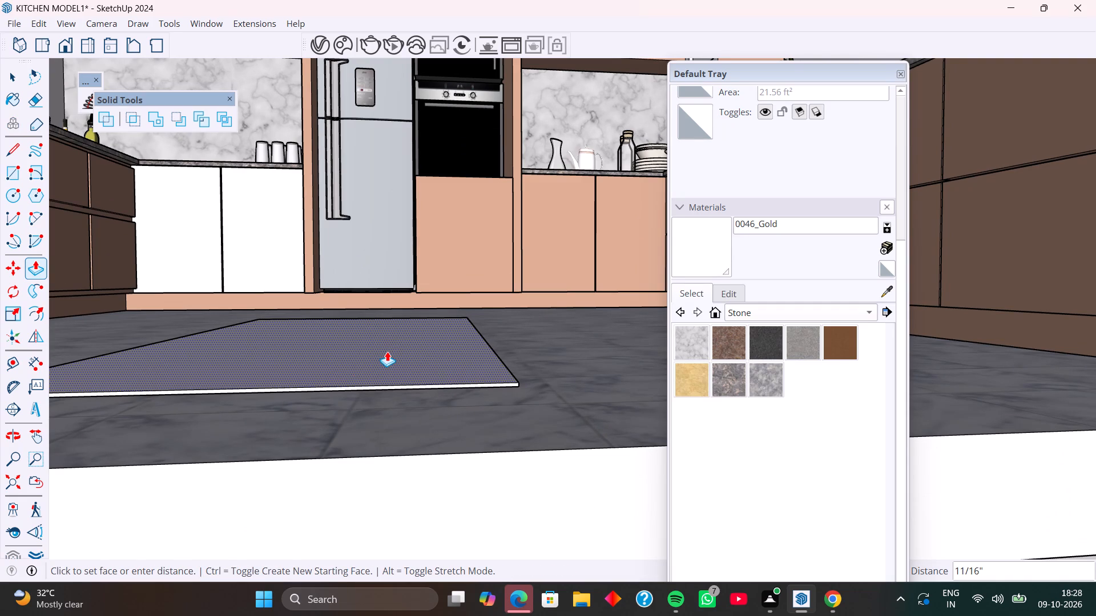
pyautogui.click(387, 351)
pyautogui.press('space')
# Sample the pinkish-brown finish from the sink counter's end panel and paint the floor slab's top with it.
pyautogui.scroll(-8, 436, 402)
pyautogui.moveTo(403, 422); pyautogui.dragTo(401, 554, button='middle')
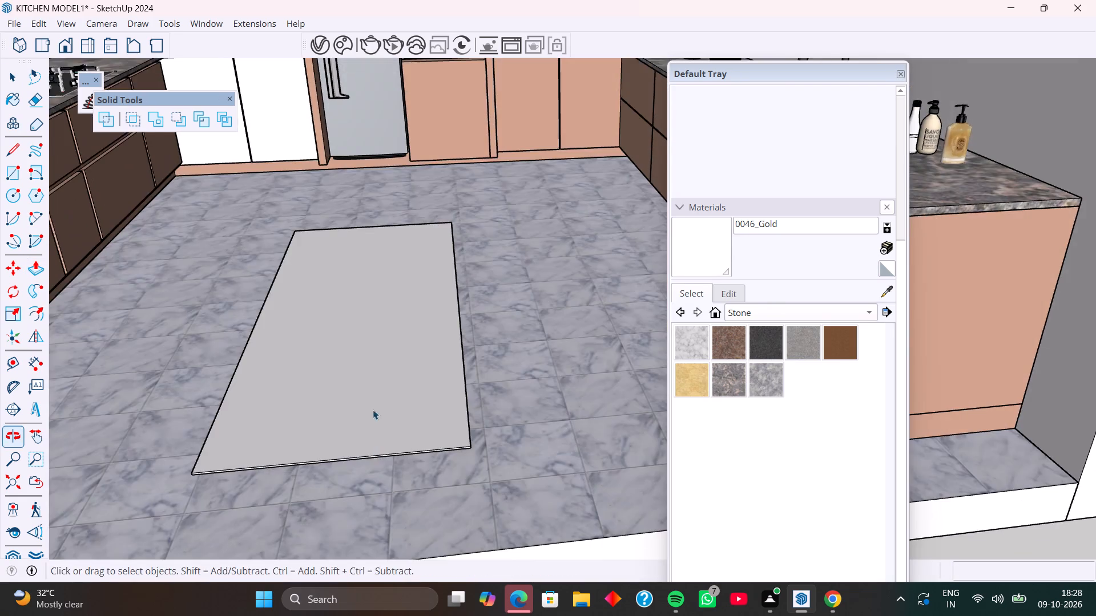
pyautogui.moveTo(374, 420); pyautogui.dragTo(374, 526, button='middle')
pyautogui.scroll(-7, 354, 435)
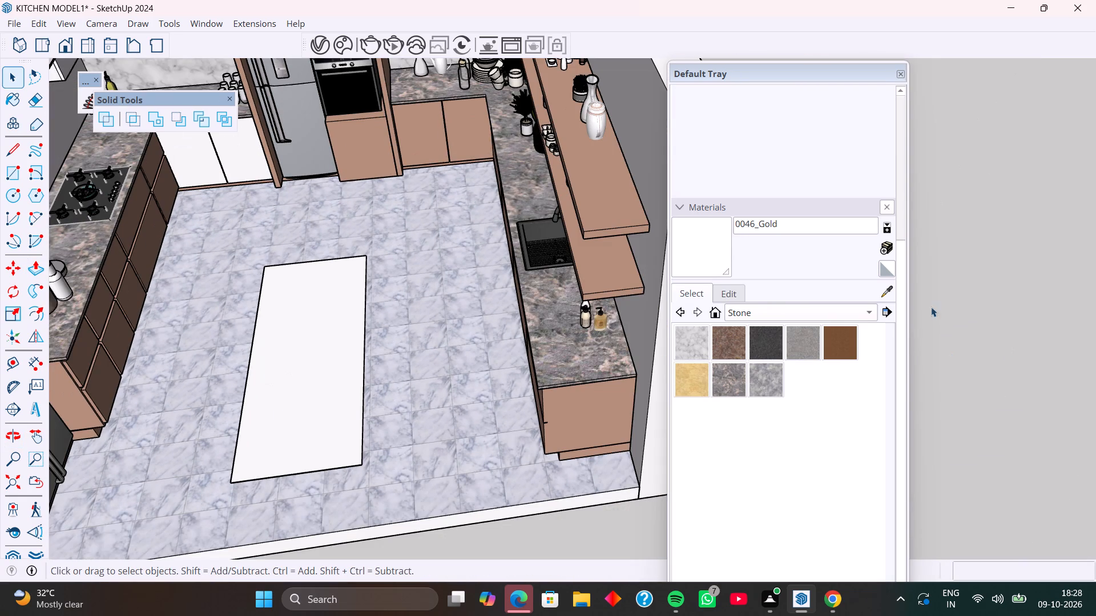
pyautogui.click(888, 289)
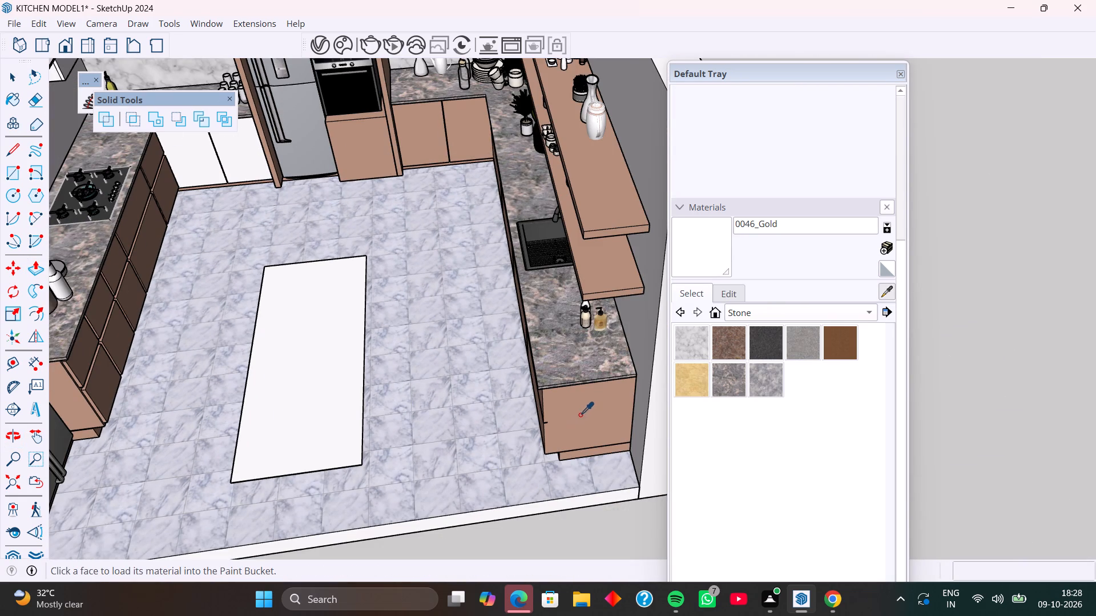
pyautogui.click(583, 413)
pyautogui.click(345, 418)
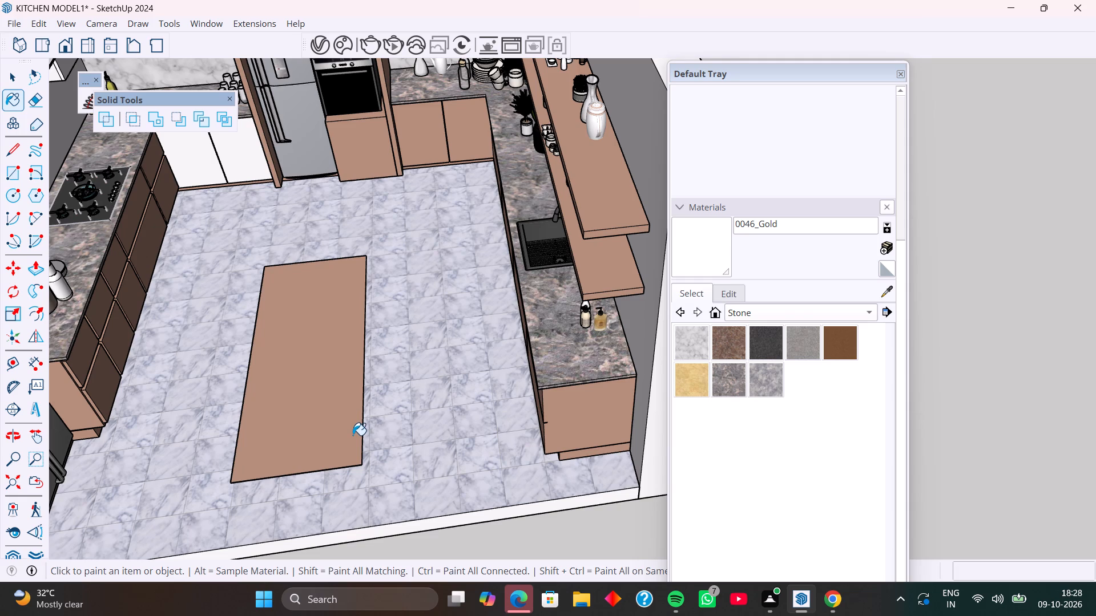
pyautogui.press('space')
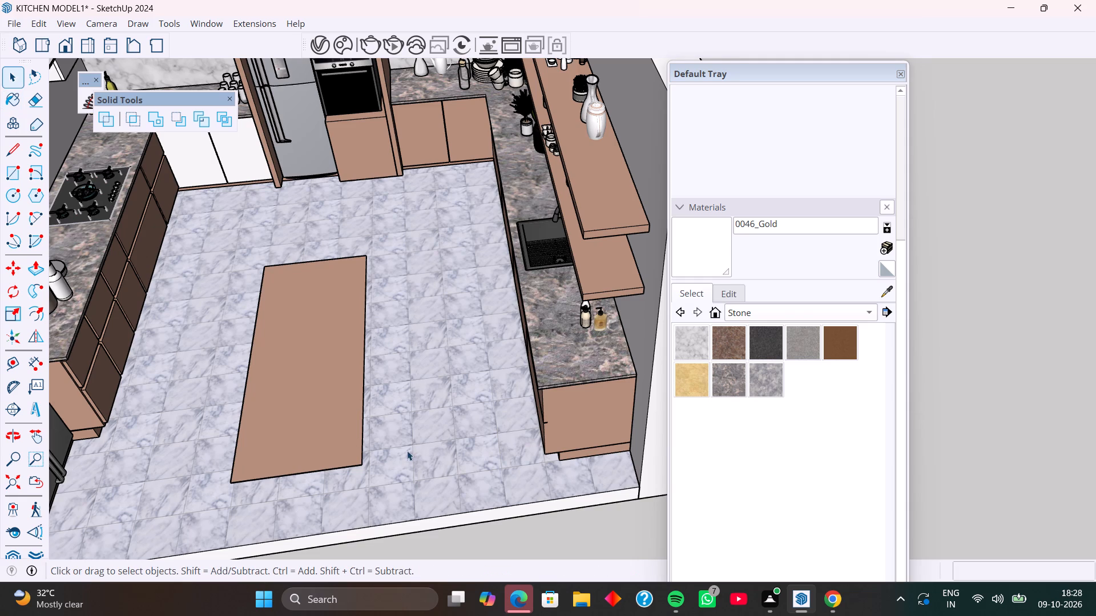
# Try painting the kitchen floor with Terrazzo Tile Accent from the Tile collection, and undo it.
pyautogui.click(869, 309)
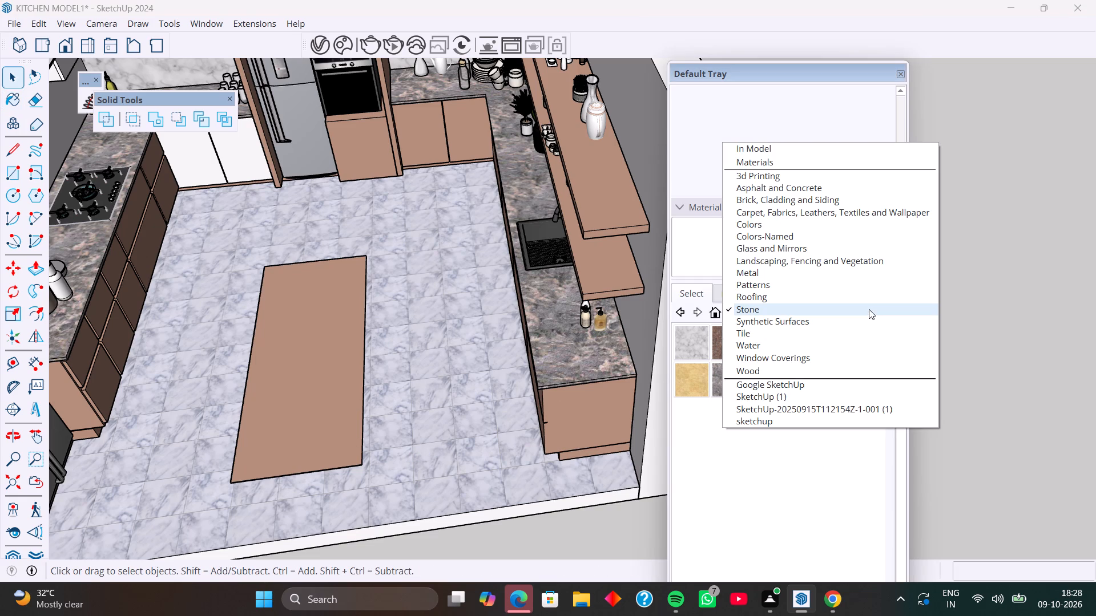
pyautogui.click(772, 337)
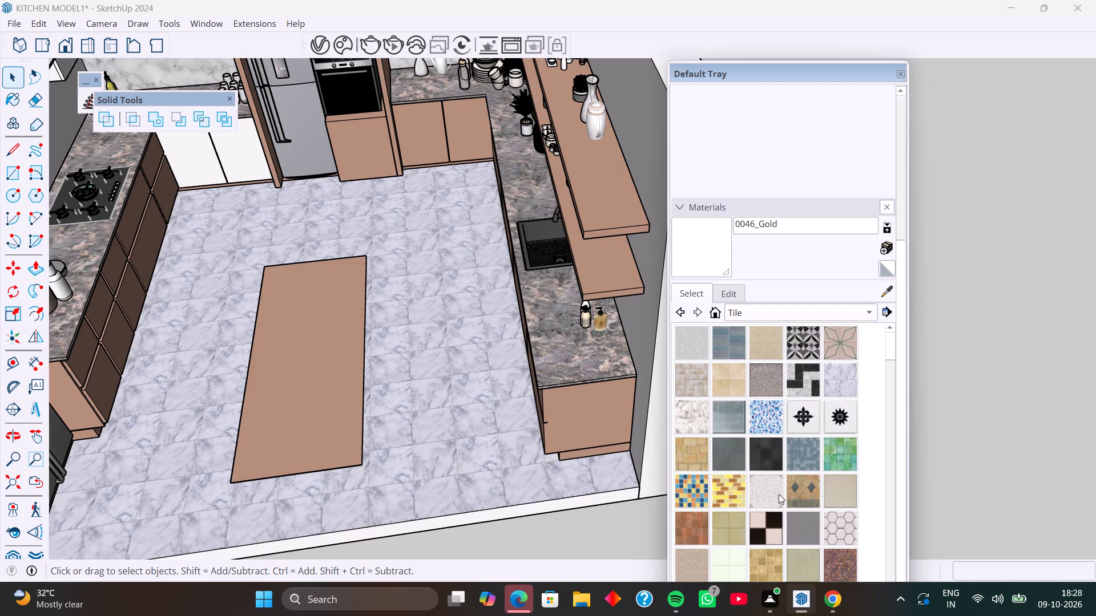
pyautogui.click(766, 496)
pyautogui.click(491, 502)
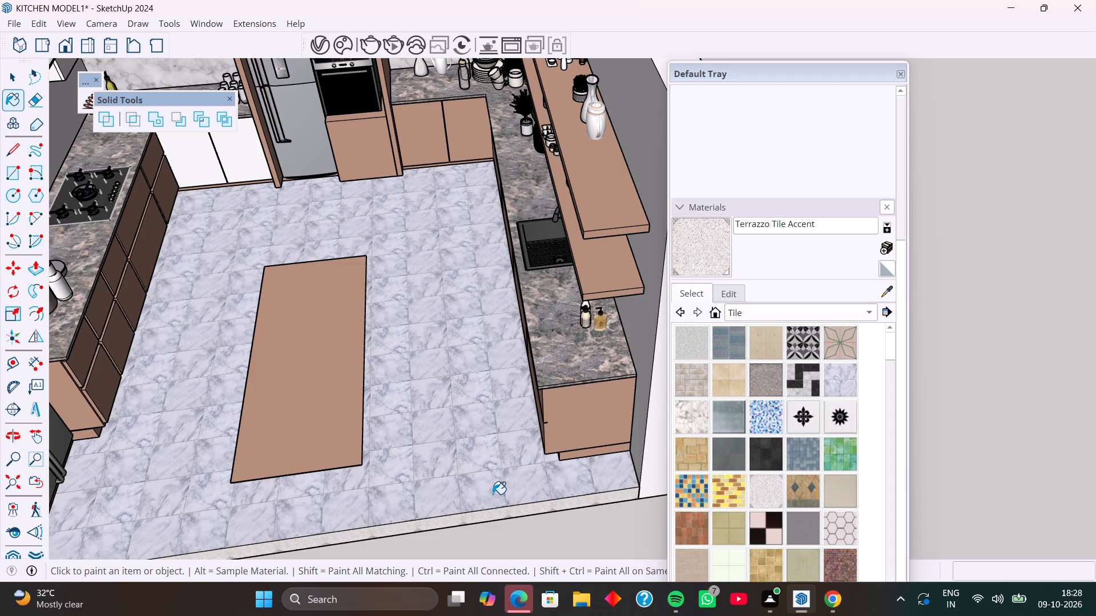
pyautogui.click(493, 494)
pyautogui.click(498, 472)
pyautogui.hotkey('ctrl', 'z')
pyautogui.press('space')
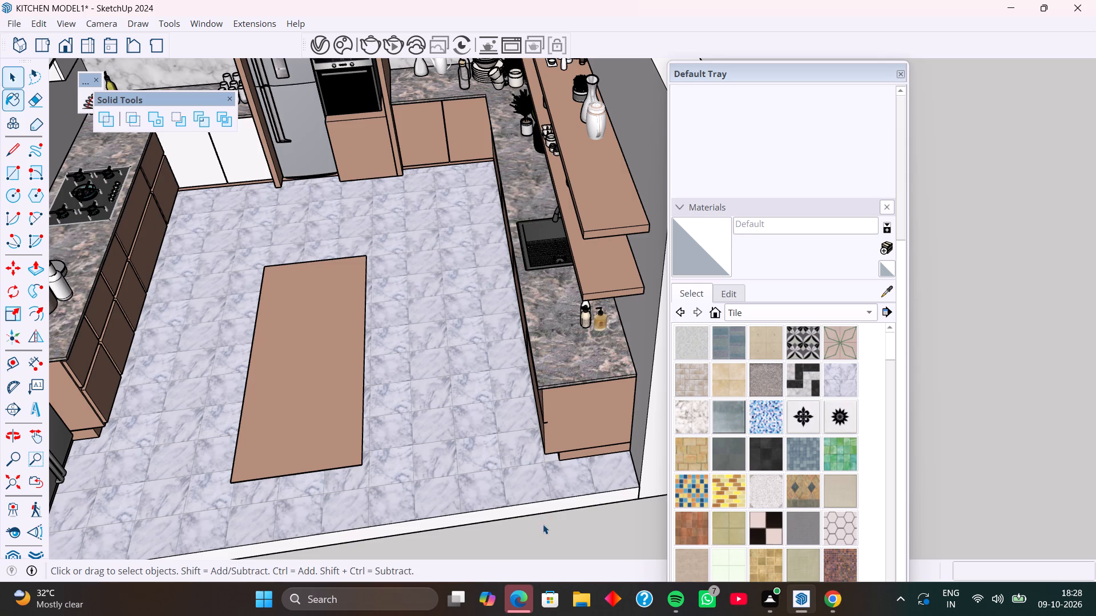
# Open the floor group for editing and paint its top face with Terrazzo Tile Accent.
pyautogui.doubleClick(507, 473)
pyautogui.click(497, 464)
pyautogui.click(483, 445)
pyautogui.doubleClick(483, 445)
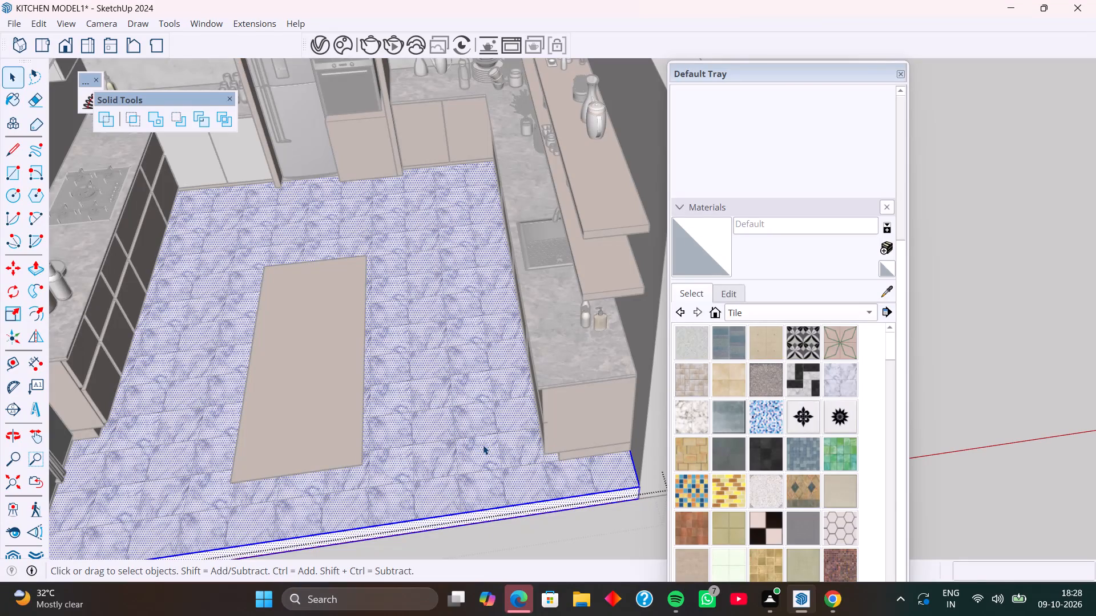
pyautogui.click(473, 432)
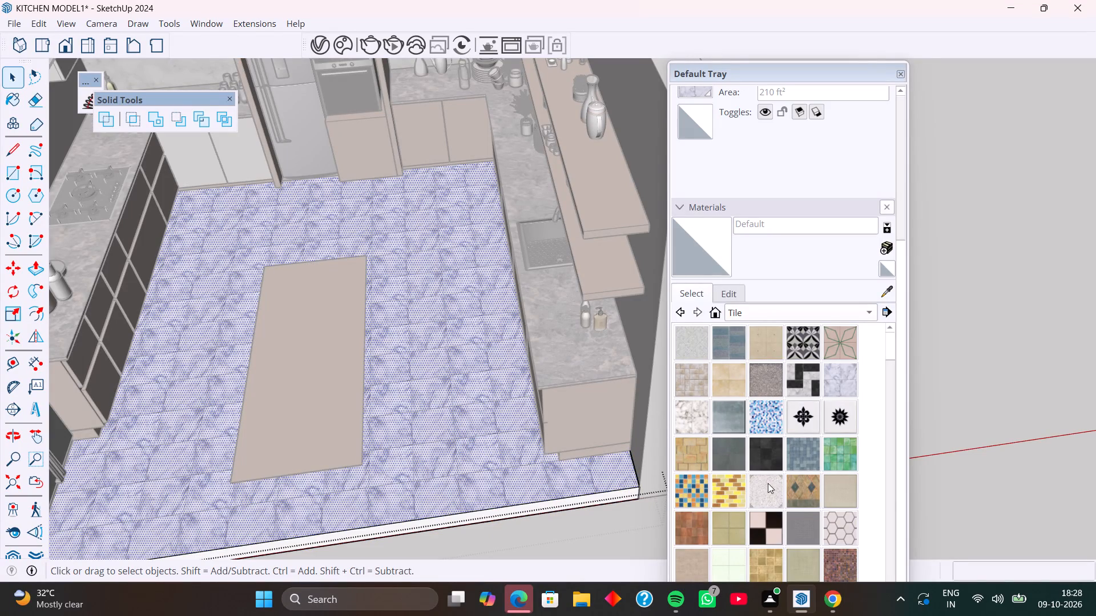
pyautogui.click(764, 488)
pyautogui.click(511, 491)
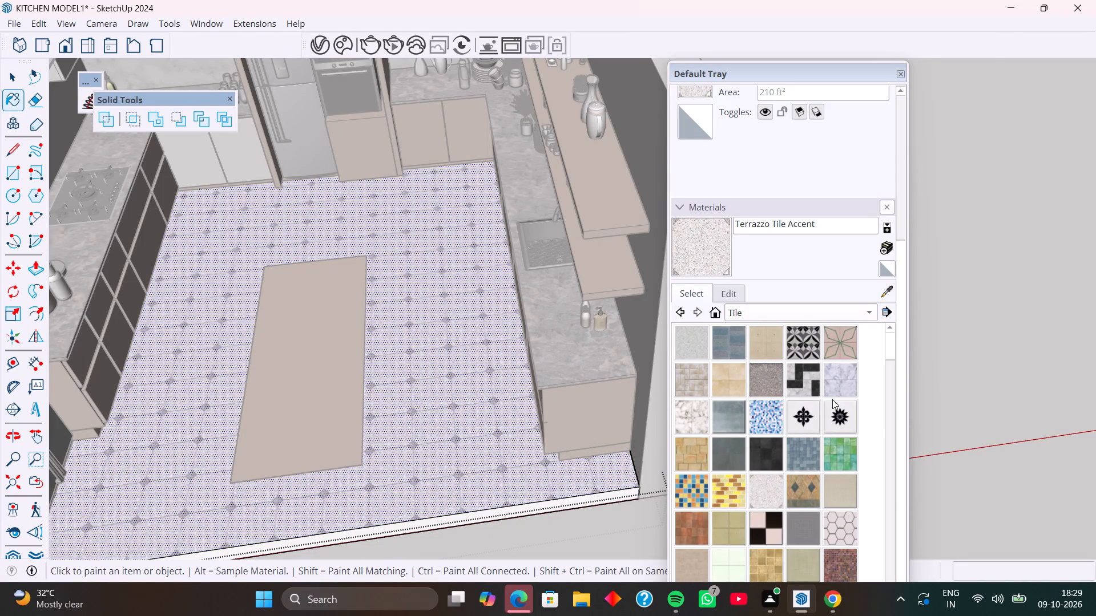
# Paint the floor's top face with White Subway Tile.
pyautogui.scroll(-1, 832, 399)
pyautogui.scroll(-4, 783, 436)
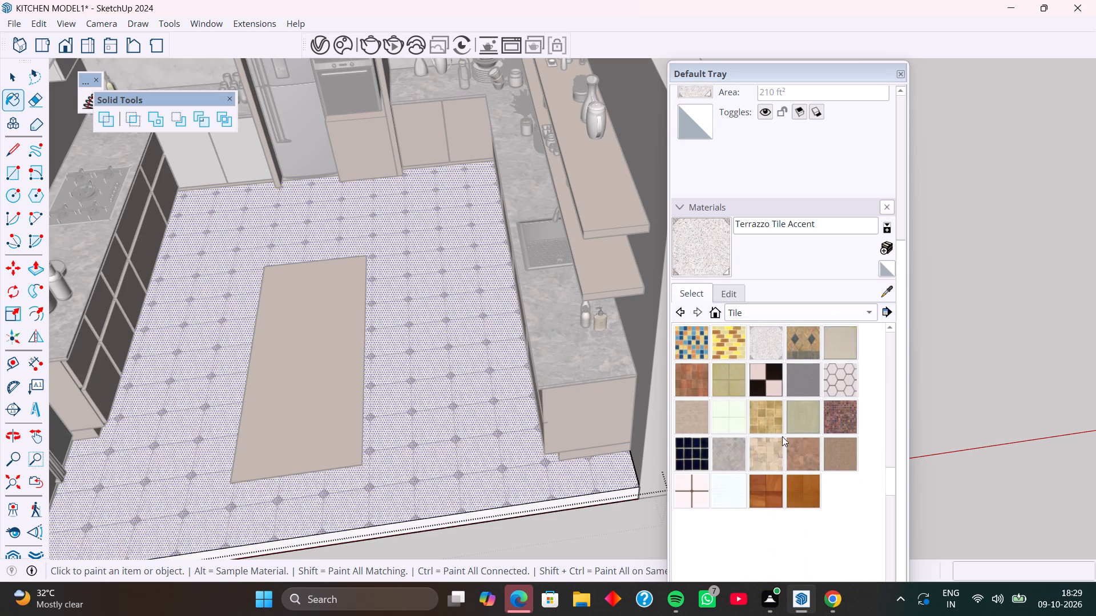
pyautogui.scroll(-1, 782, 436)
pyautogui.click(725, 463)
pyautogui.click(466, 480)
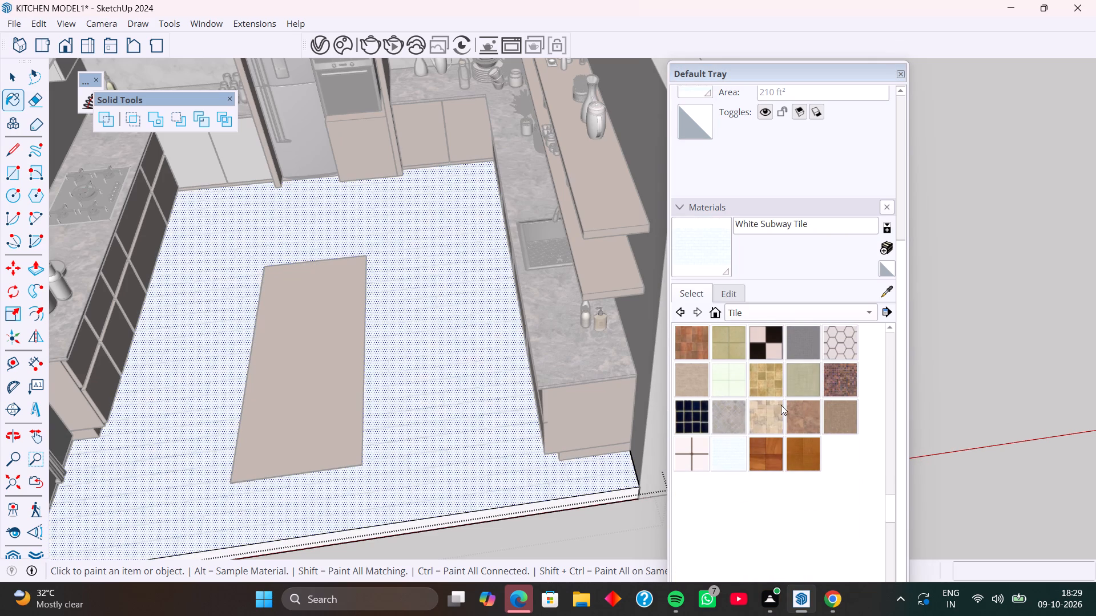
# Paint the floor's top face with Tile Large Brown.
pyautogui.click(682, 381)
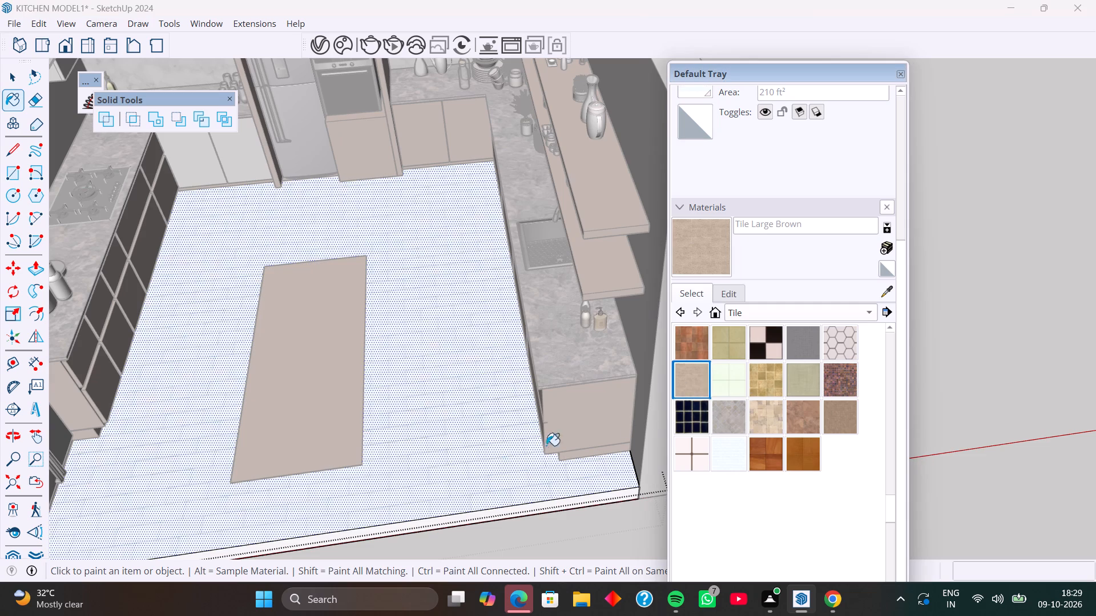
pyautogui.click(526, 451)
# Paint the floor's top face with Basic Tile and close the floor group.
pyautogui.scroll(1, 731, 400)
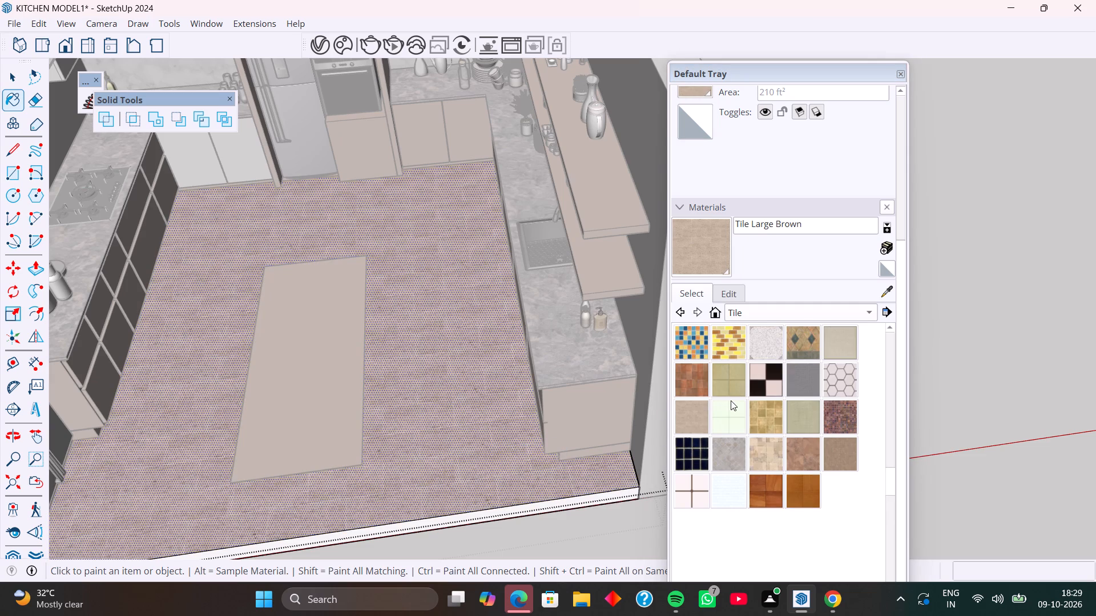
pyautogui.scroll(2, 731, 400)
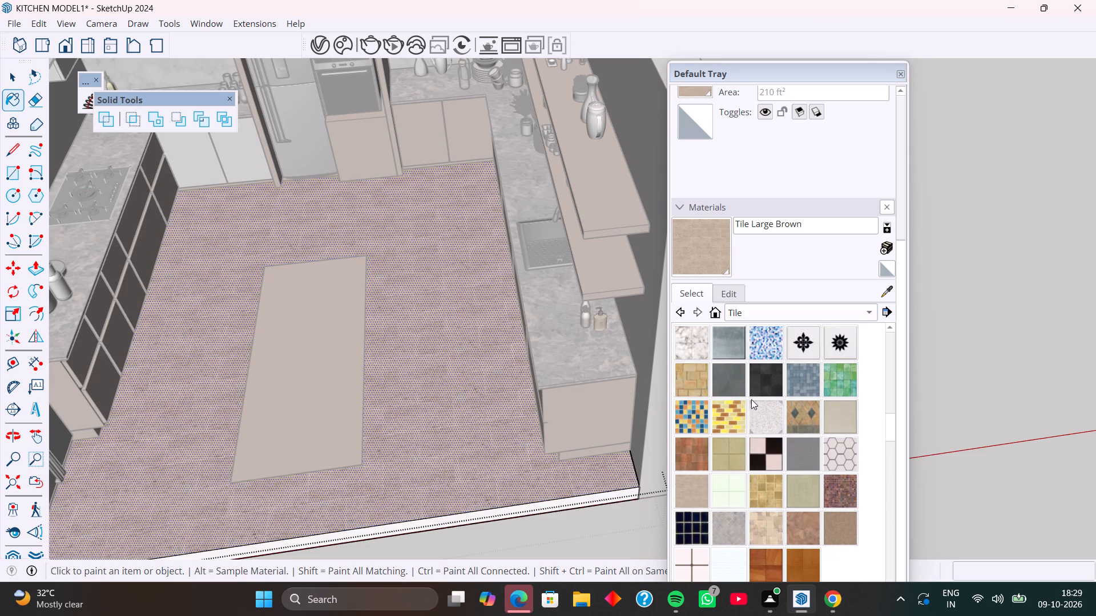
pyautogui.scroll(8, 751, 399)
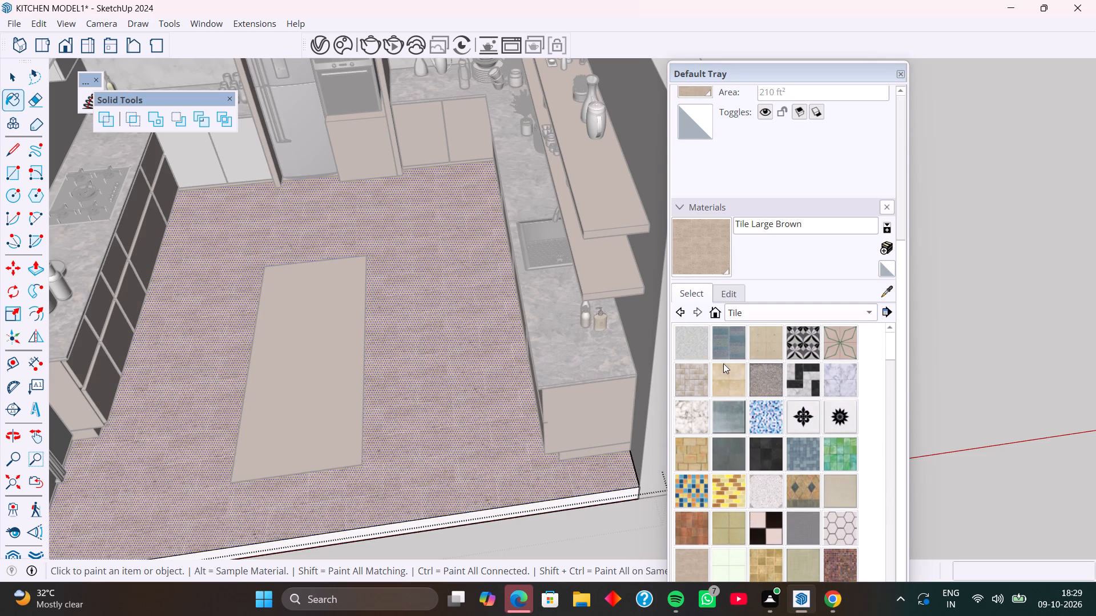
pyautogui.click(704, 351)
pyautogui.click(505, 471)
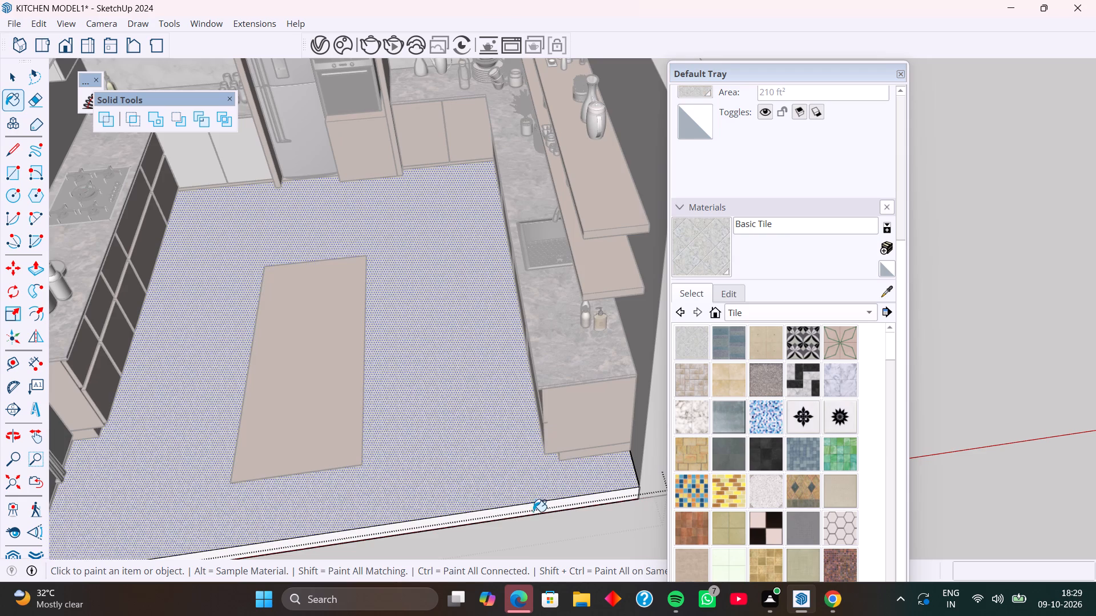
pyautogui.scroll(-2, 534, 513)
pyautogui.press('space')
pyautogui.scroll(-6, 505, 472)
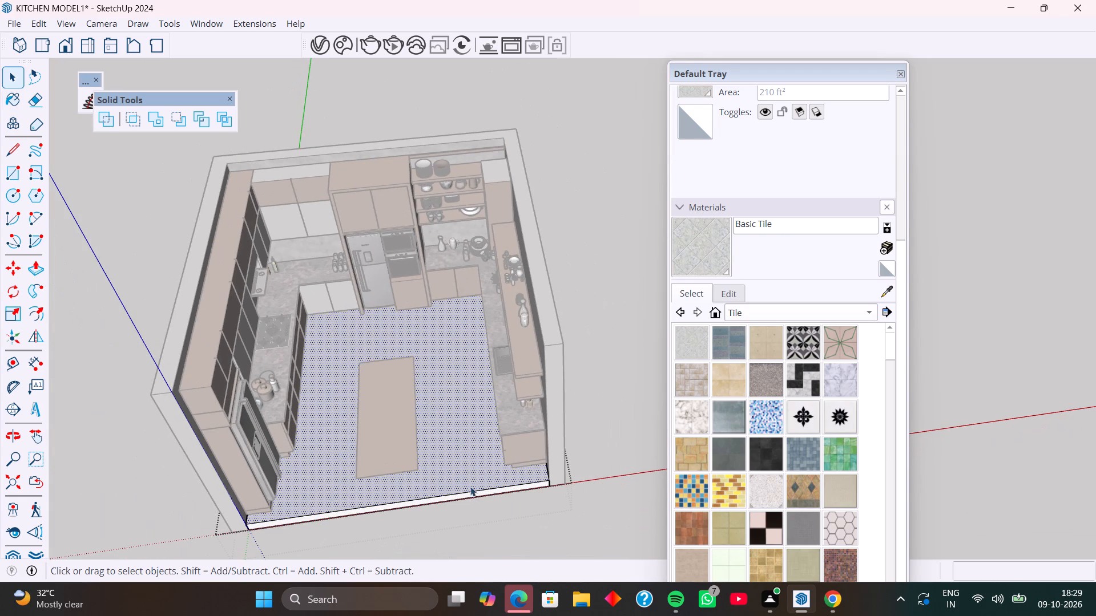
pyautogui.click(602, 437)
# Examine the floor finish and the slab up close and the whole kitchen from several angles.
pyautogui.scroll(5, 416, 470)
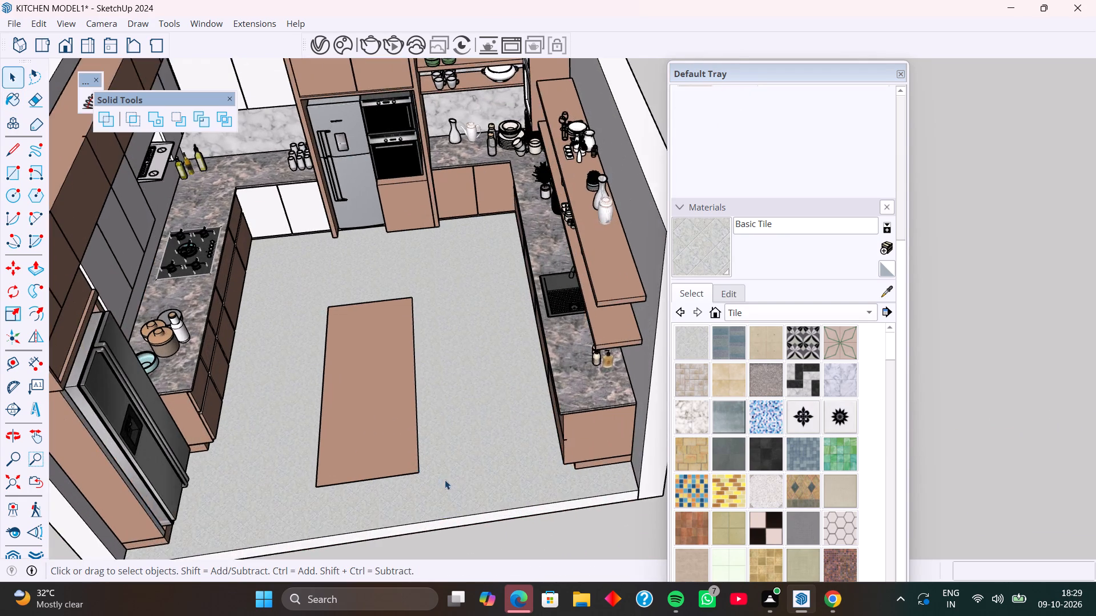
pyautogui.scroll(15, 445, 480)
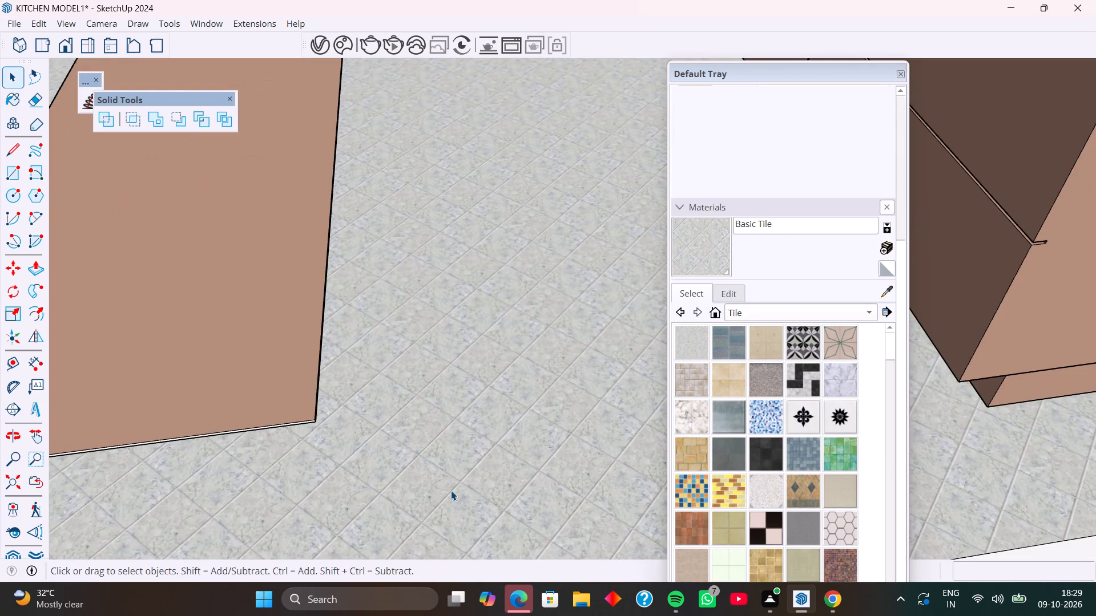
pyautogui.scroll(-11, 451, 491)
pyautogui.moveTo(492, 494); pyautogui.dragTo(460, 467, button='middle')
pyautogui.scroll(-2, 453, 442)
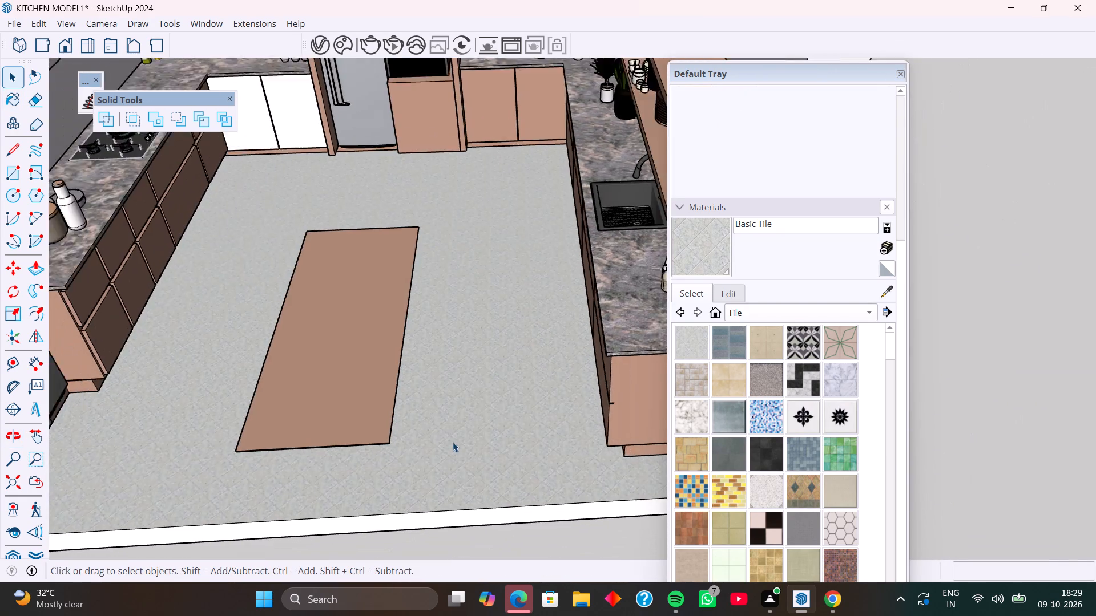
pyautogui.scroll(-6, 453, 442)
pyautogui.moveTo(493, 455); pyautogui.dragTo(477, 400, button='middle')
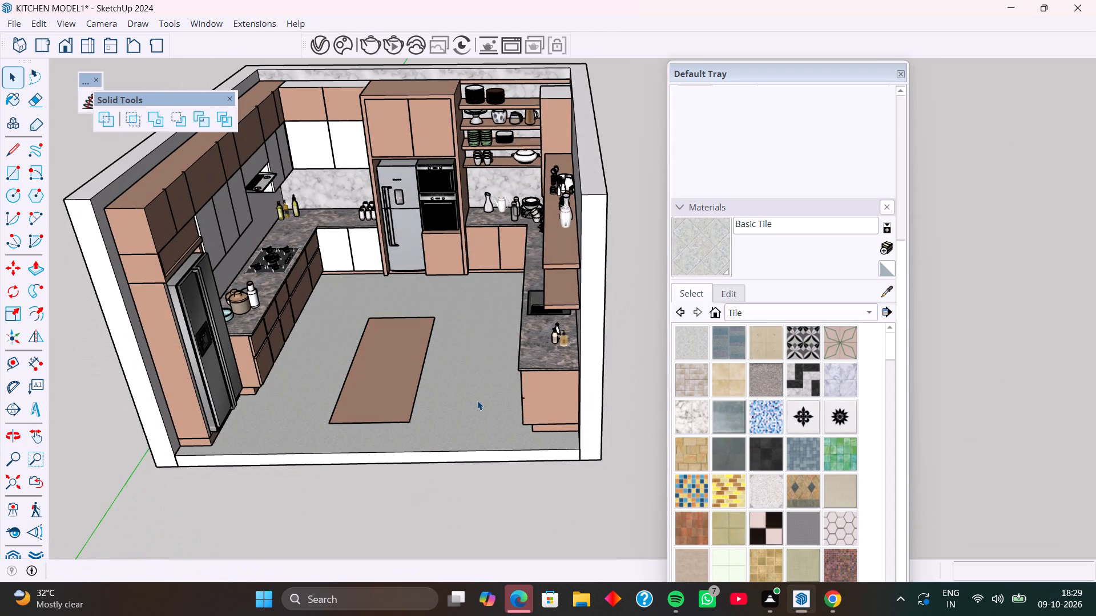
pyautogui.moveTo(477, 400); pyautogui.dragTo(530, 388, button='middle')
pyautogui.moveTo(527, 388); pyautogui.dragTo(491, 381, button='middle')
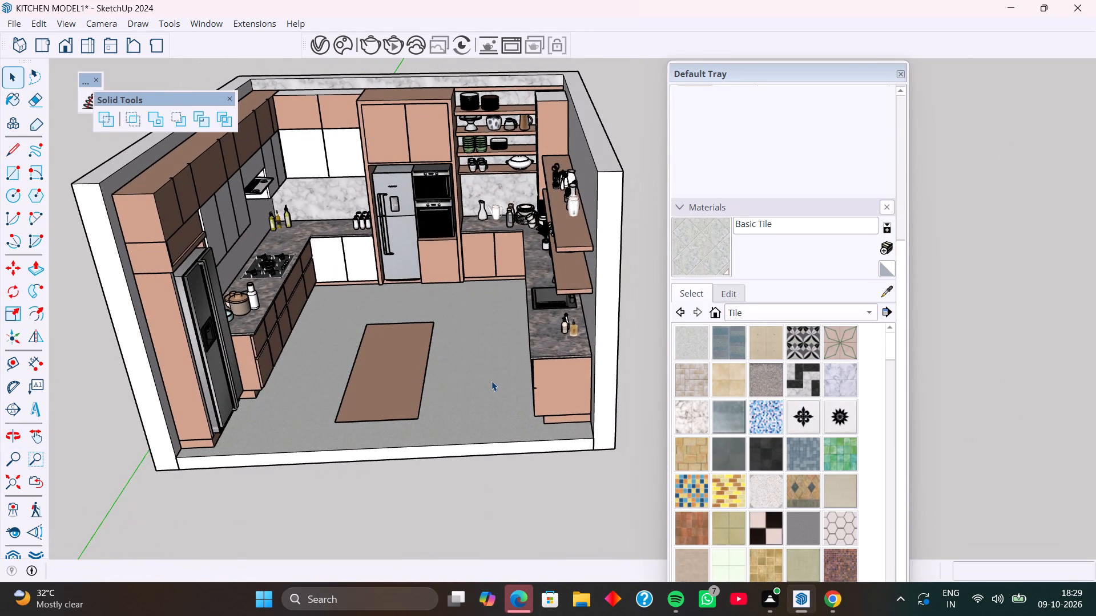
pyautogui.keyDown('shift'); pyautogui.moveTo(491, 381); pyautogui.dragTo(502, 462, button='middle'); pyautogui.keyUp('shift')
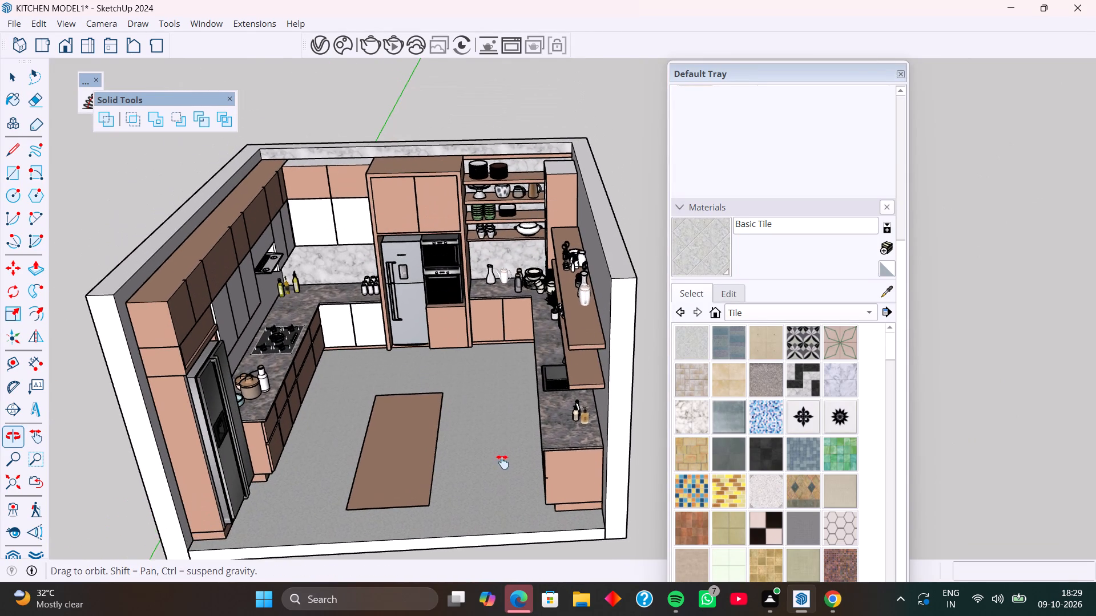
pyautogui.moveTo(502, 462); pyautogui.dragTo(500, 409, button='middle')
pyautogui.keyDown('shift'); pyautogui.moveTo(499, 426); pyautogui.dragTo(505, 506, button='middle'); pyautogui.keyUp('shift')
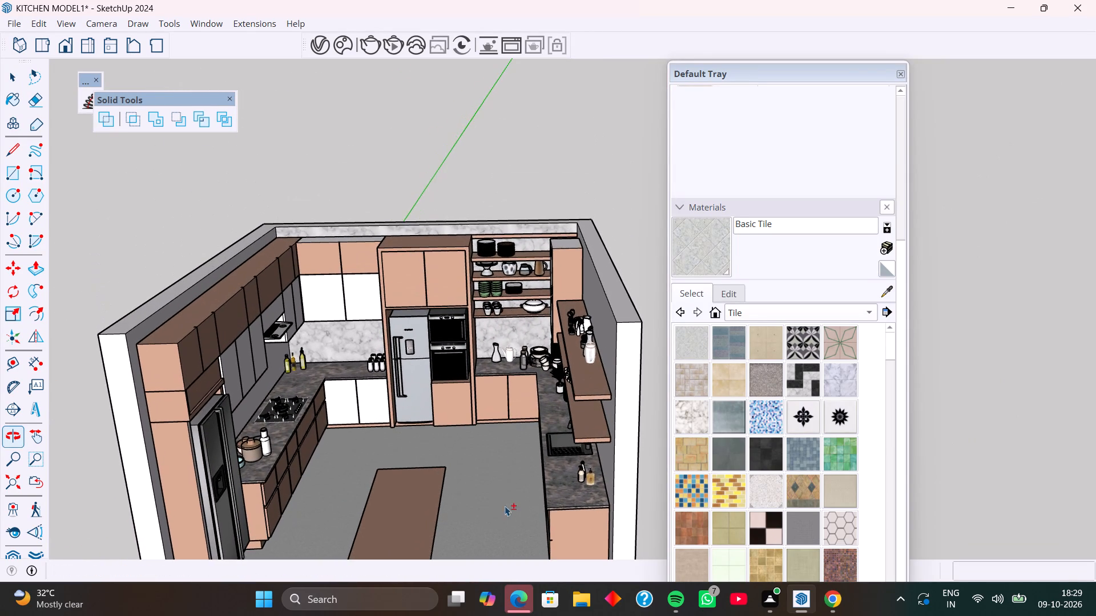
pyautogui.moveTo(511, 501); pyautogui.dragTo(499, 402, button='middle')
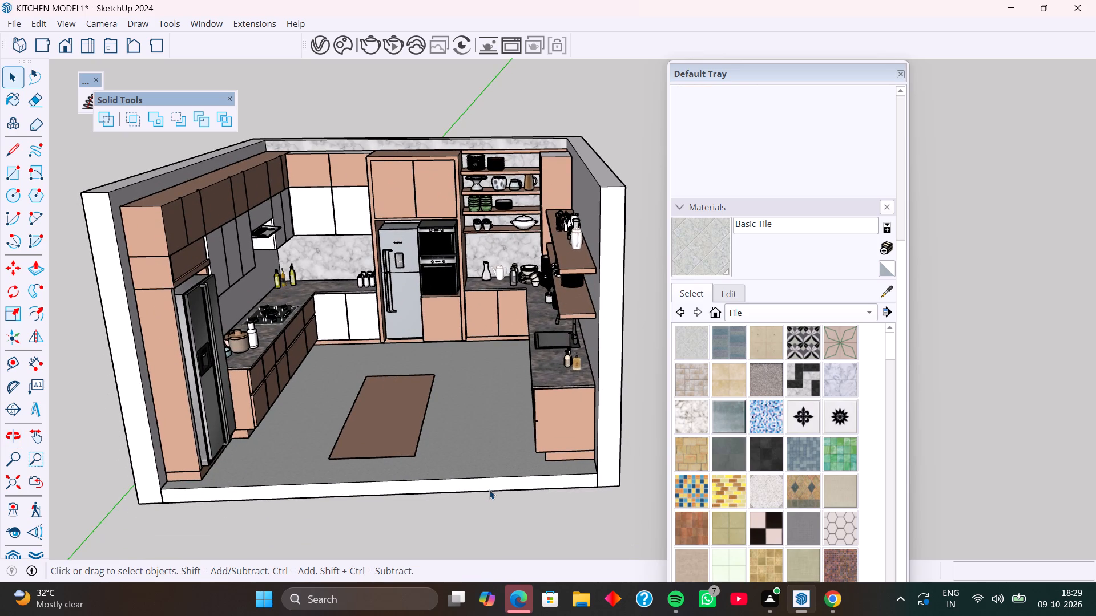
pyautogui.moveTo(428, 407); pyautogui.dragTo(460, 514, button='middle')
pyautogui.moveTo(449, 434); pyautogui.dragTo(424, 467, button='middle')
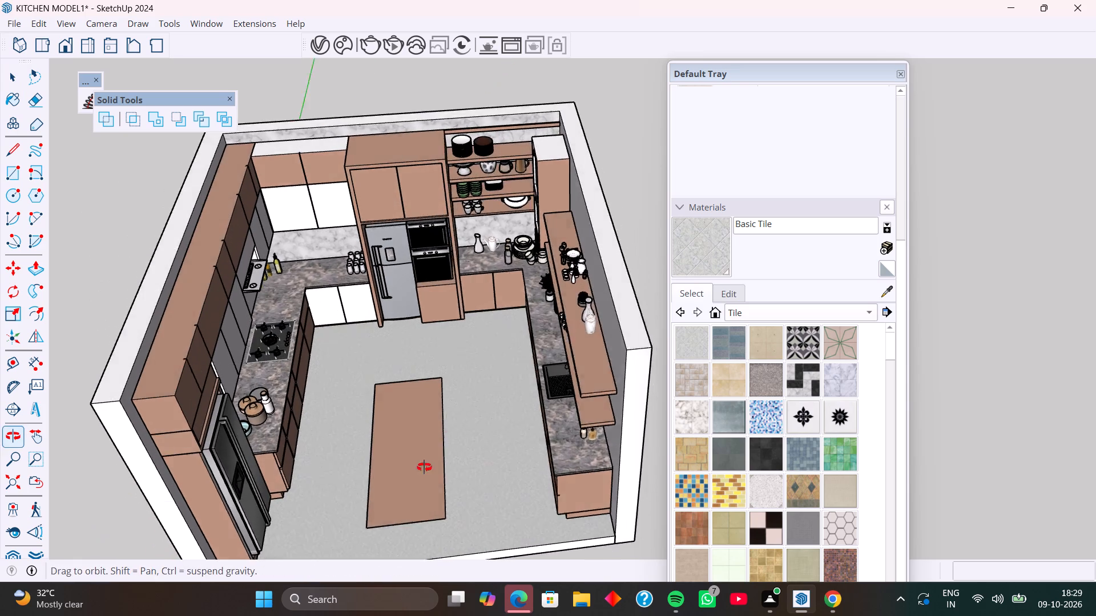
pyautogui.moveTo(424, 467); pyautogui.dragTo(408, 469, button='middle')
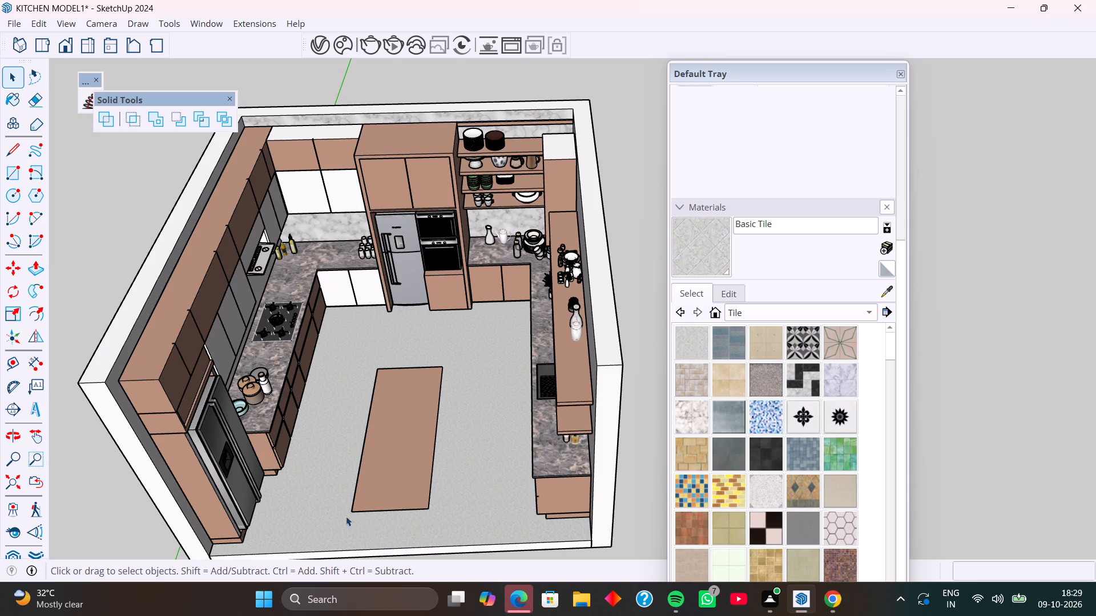
# Sample 0046_Gold from the open shelf and paint the straight left inner edge of the corner wall cabinet's upper arched recess.
pyautogui.moveTo(345, 516); pyautogui.dragTo(611, 444, button='middle')
pyautogui.moveTo(378, 379); pyautogui.dragTo(460, 352, button='middle')
pyautogui.scroll(10, 425, 259)
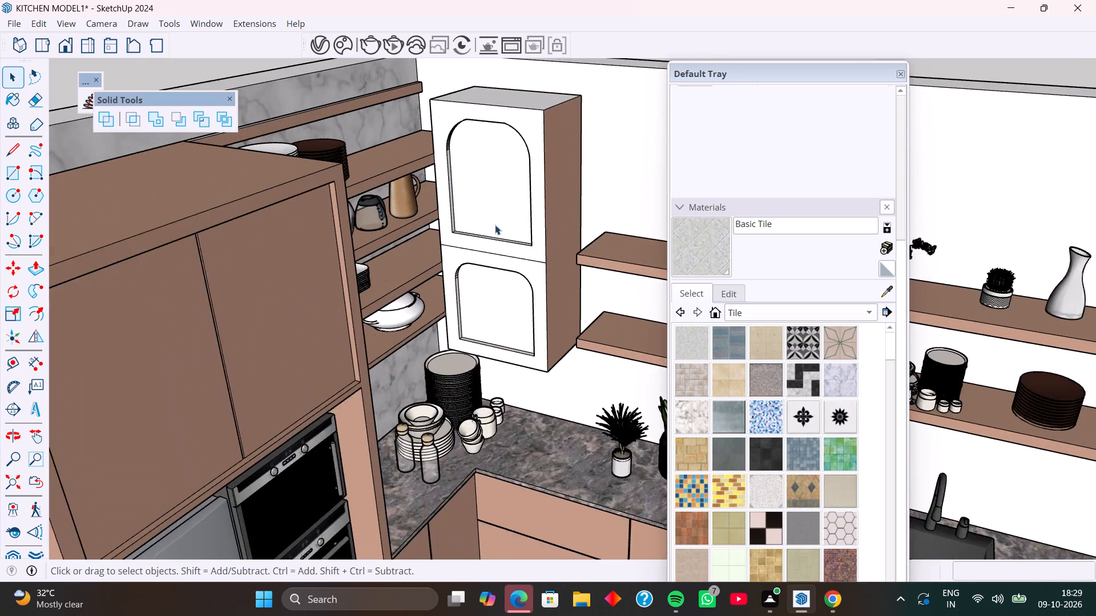
pyautogui.scroll(1, 495, 225)
pyautogui.moveTo(522, 298); pyautogui.dragTo(308, 307, button='middle')
pyautogui.keyDown('shift'); pyautogui.scroll(1, 308, 307); pyautogui.keyUp('shift')
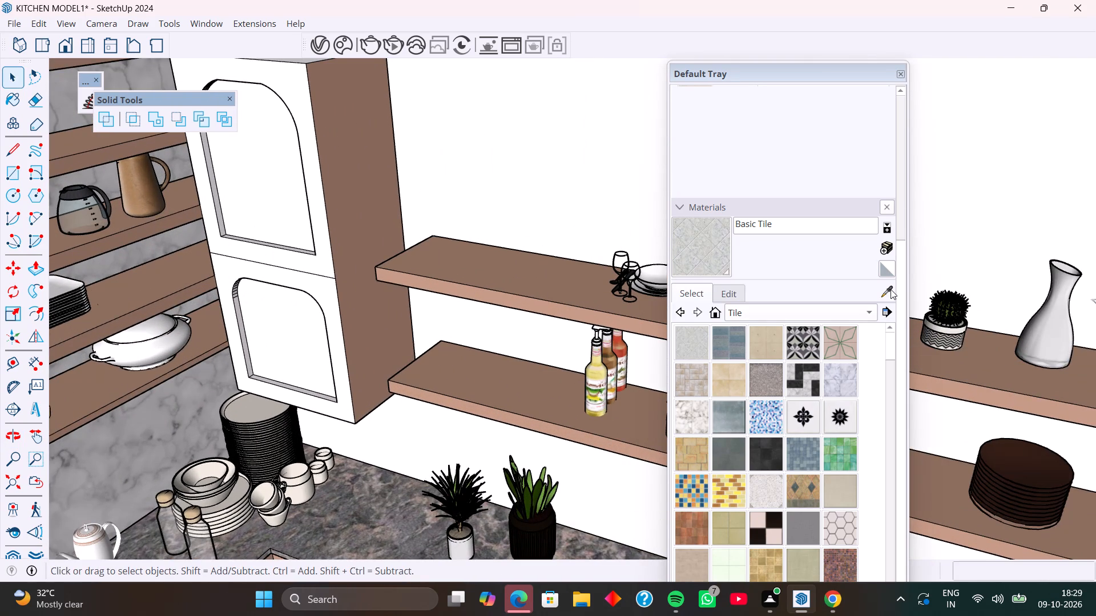
pyautogui.click(890, 290)
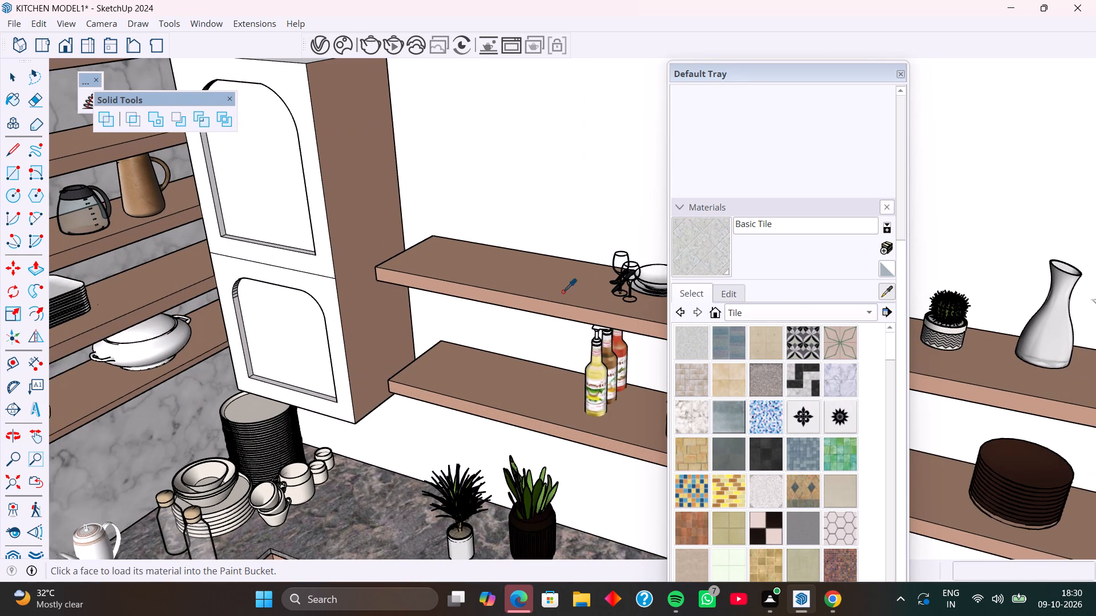
pyautogui.click(562, 291)
pyautogui.moveTo(259, 248); pyautogui.dragTo(354, 356, button='middle')
pyautogui.scroll(6, 317, 256)
pyautogui.click(294, 258)
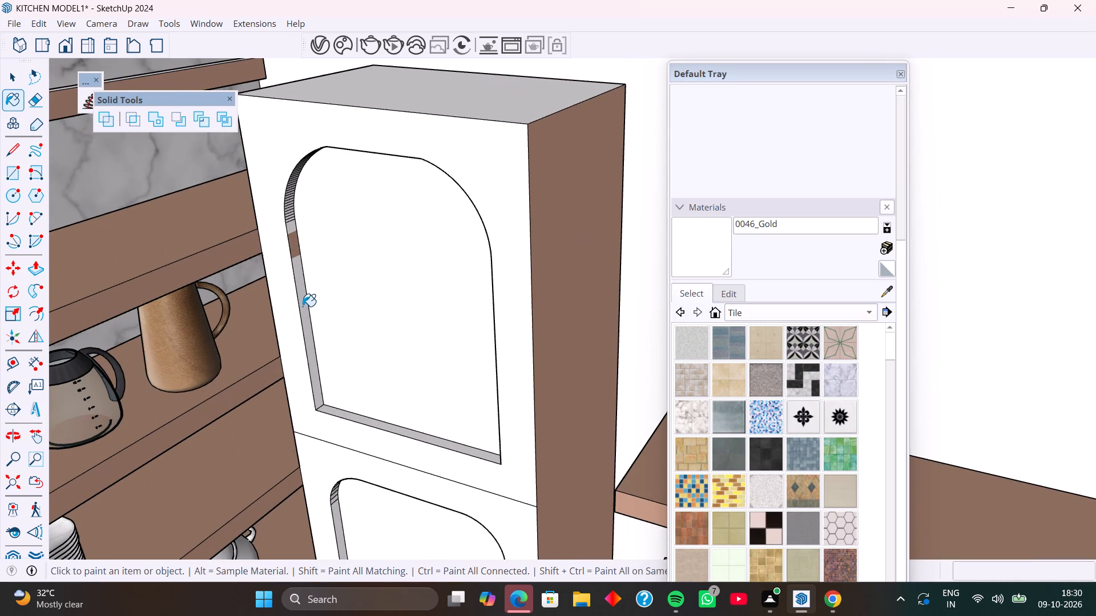
pyautogui.click(303, 306)
pyautogui.click(293, 230)
pyautogui.click(291, 219)
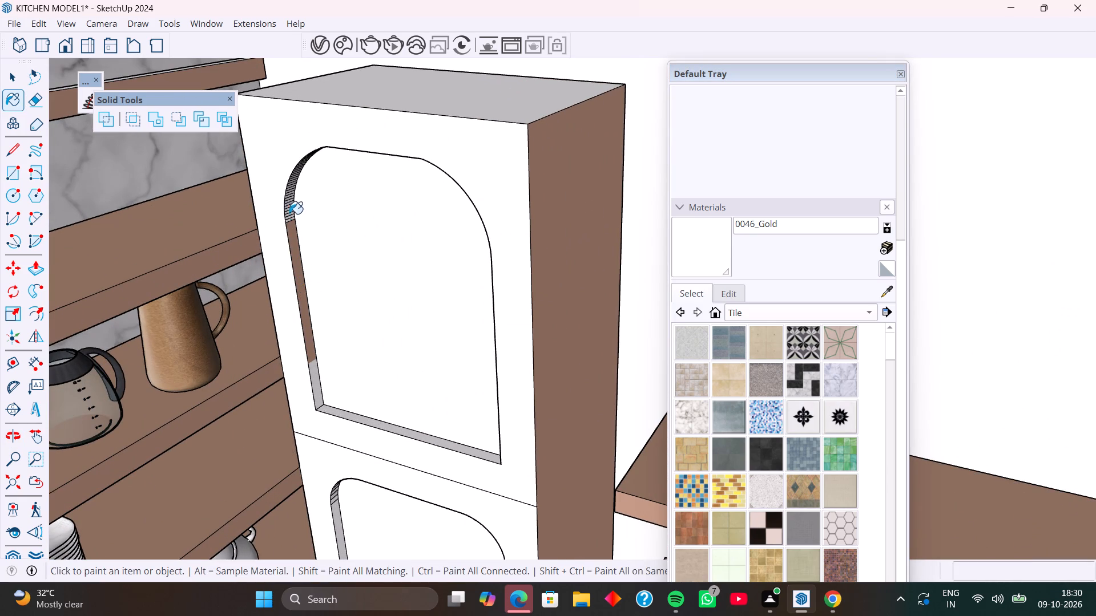
# Paint the curved and lower pieces of the upper recess's left inner edge and its bottom edge with 0046_Gold.
pyautogui.click(287, 202)
pyautogui.moveTo(292, 192); pyautogui.dragTo(293, 228)
pyautogui.click(294, 191)
pyautogui.moveTo(294, 191); pyautogui.dragTo(290, 206)
pyautogui.tripleClick(290, 206)
pyautogui.moveTo(290, 206); pyautogui.dragTo(290, 224)
pyautogui.click(319, 386)
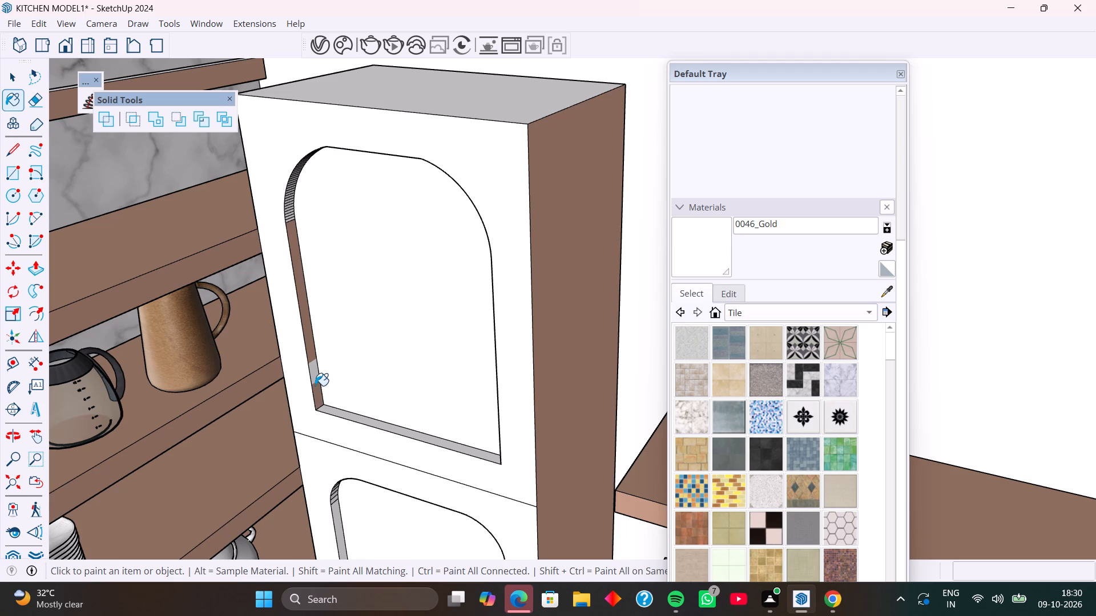
pyautogui.click(313, 378)
pyautogui.click(313, 370)
pyautogui.click(337, 418)
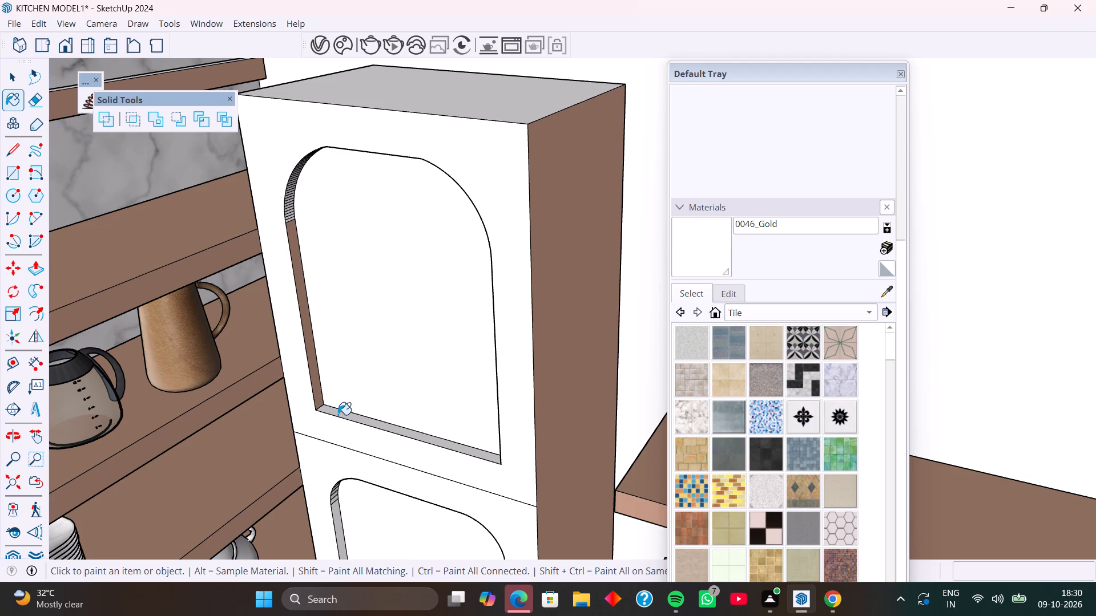
pyautogui.click(338, 415)
# Paint the right inner edge and curve of the upper arched recess with 0046_Gold.
pyautogui.moveTo(338, 401); pyautogui.dragTo(547, 437, button='middle')
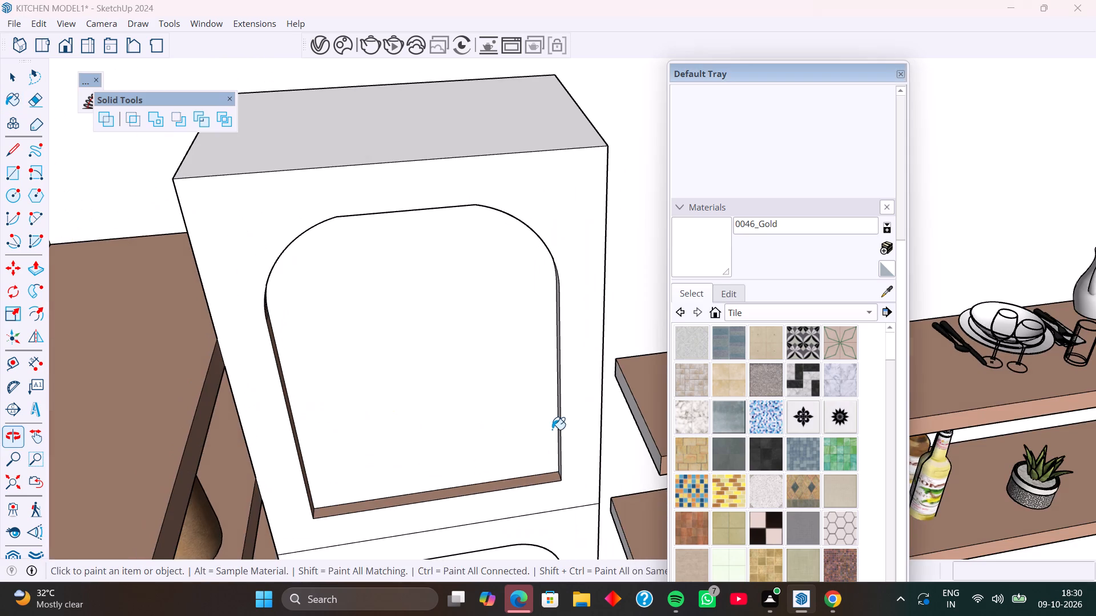
pyautogui.keyDown('shift'); pyautogui.moveTo(461, 370); pyautogui.dragTo(236, 361, button='middle'); pyautogui.keyUp('shift')
pyautogui.scroll(1, 289, 399)
pyautogui.moveTo(289, 399); pyautogui.dragTo(464, 368, button='middle')
pyautogui.moveTo(392, 375); pyautogui.dragTo(491, 356, button='middle')
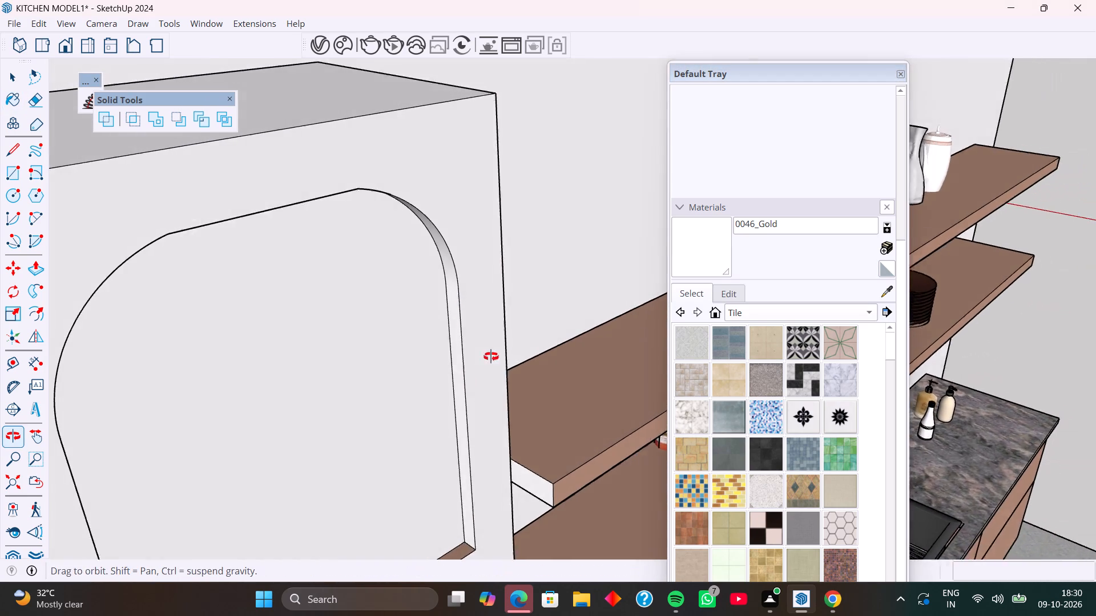
pyautogui.moveTo(491, 356); pyautogui.dragTo(504, 354, button='middle')
pyautogui.moveTo(388, 329); pyautogui.dragTo(499, 333, button='middle')
pyautogui.scroll(5, 337, 384)
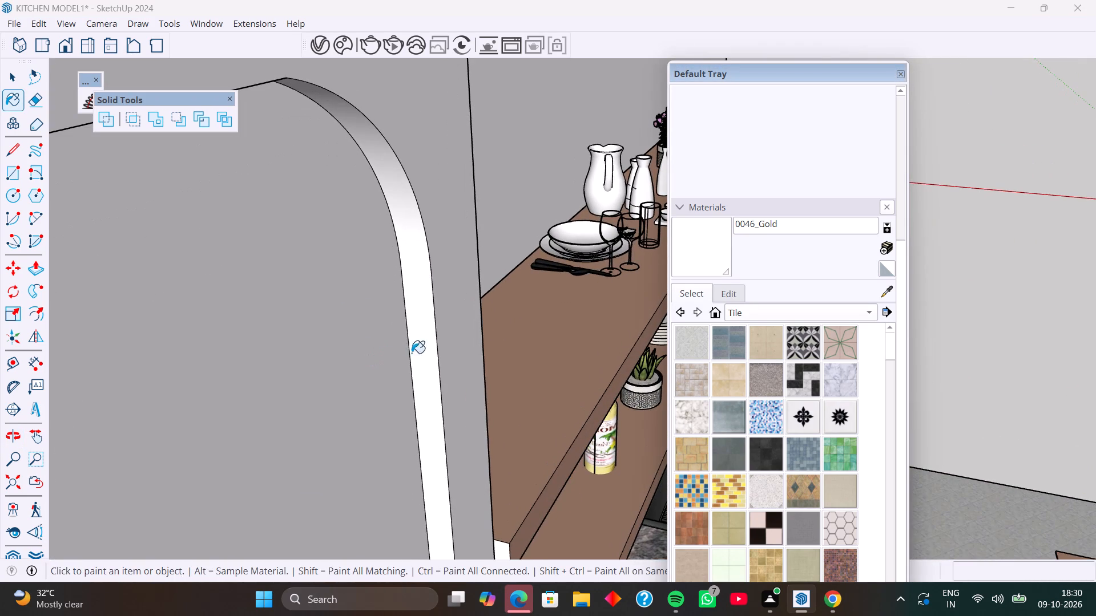
pyautogui.click(416, 354)
pyautogui.click(415, 249)
# Paint the front frames around the corner cabinet's upper and lower arched panels with 0046_Gold.
pyautogui.scroll(-6, 388, 318)
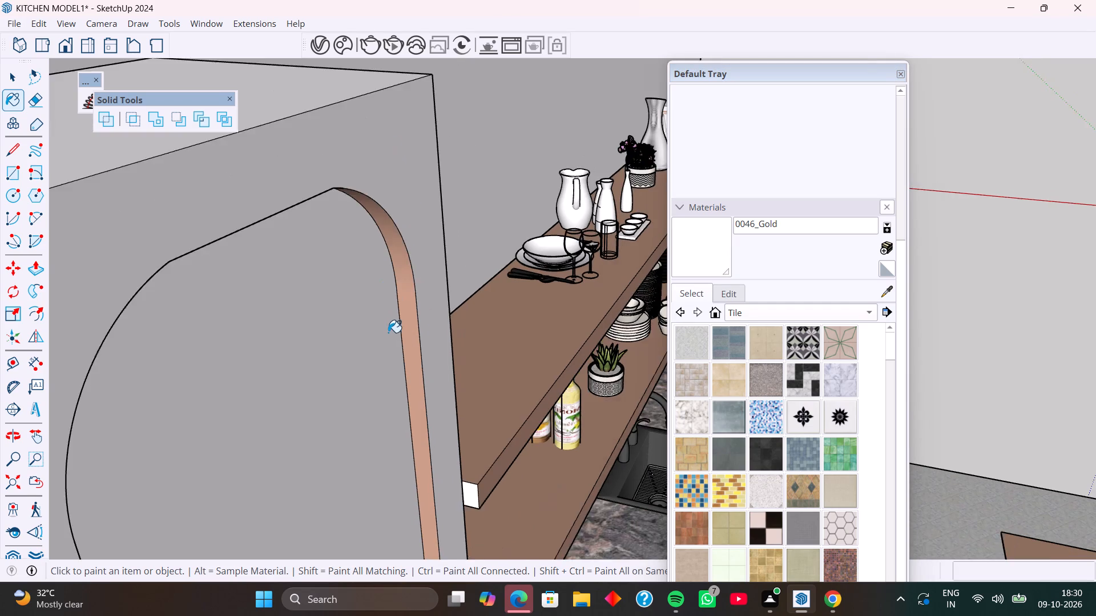
pyautogui.scroll(-3, 388, 333)
pyautogui.moveTo(382, 358); pyautogui.dragTo(123, 374, button='middle')
pyautogui.moveTo(354, 363); pyautogui.dragTo(256, 281, button='middle')
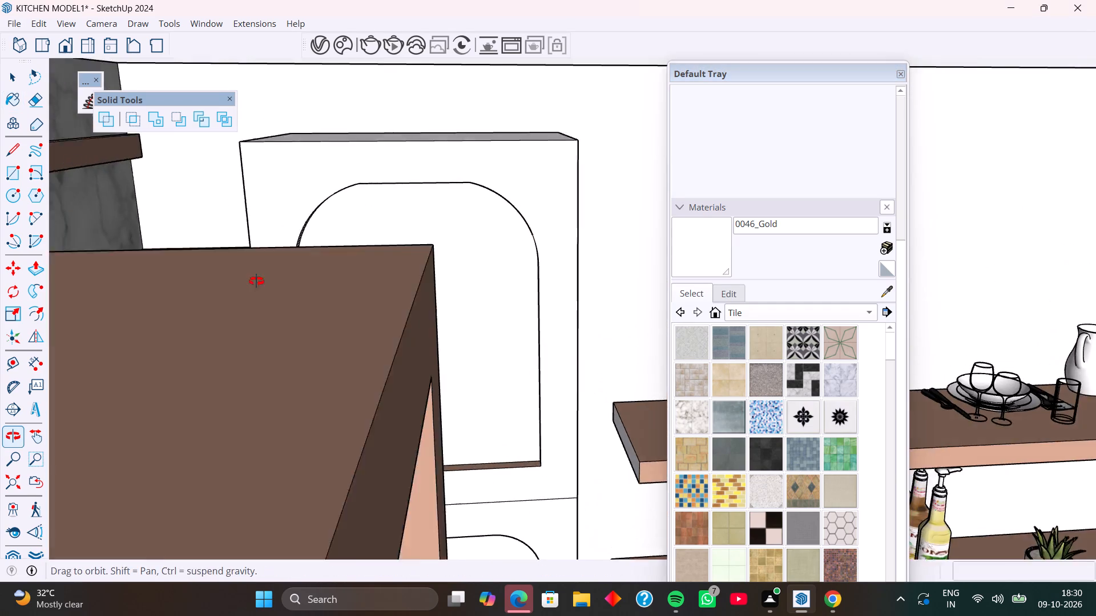
pyautogui.moveTo(256, 281); pyautogui.dragTo(257, 277, button='middle')
pyautogui.moveTo(419, 284); pyautogui.dragTo(261, 286, button='middle')
pyautogui.keyDown('shift'); pyautogui.moveTo(601, 262); pyautogui.dragTo(426, 372, button='middle'); pyautogui.keyUp('shift')
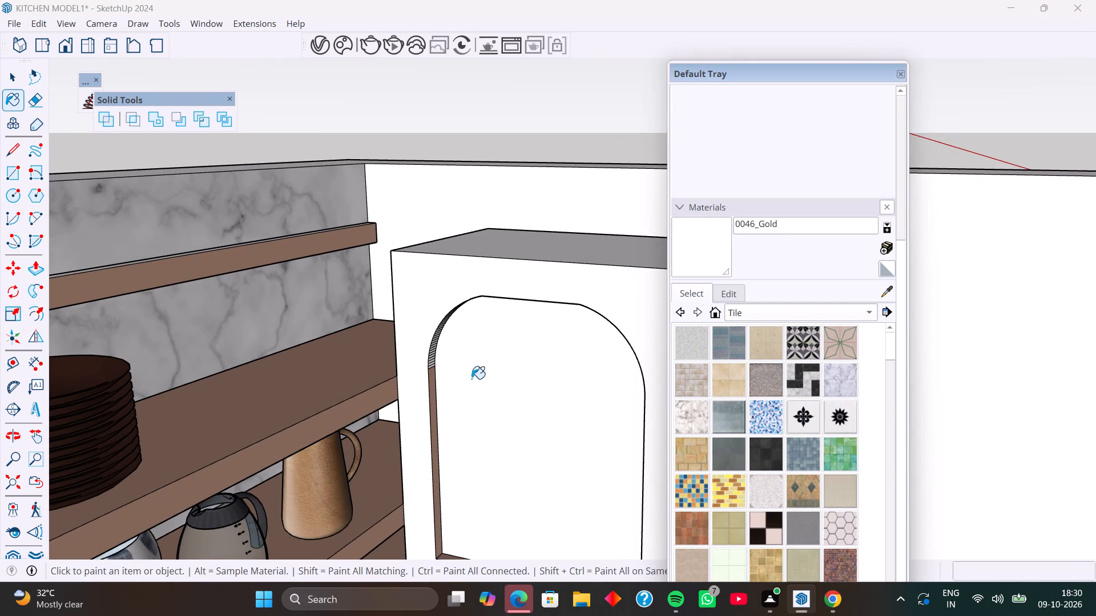
pyautogui.click(448, 300)
pyautogui.scroll(-8, 462, 334)
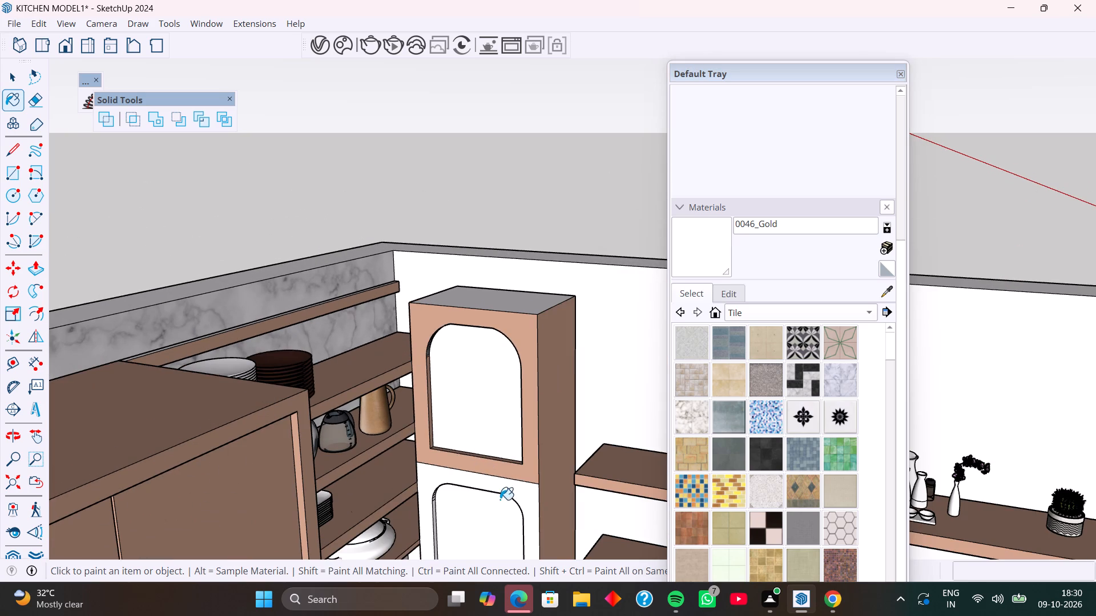
pyautogui.click(520, 501)
pyautogui.scroll(-8, 486, 445)
pyautogui.moveTo(473, 461); pyautogui.dragTo(392, 460, button='middle')
pyautogui.moveTo(466, 491); pyautogui.dragTo(424, 489, button='middle')
pyautogui.scroll(7, 463, 481)
pyautogui.scroll(-7, 463, 481)
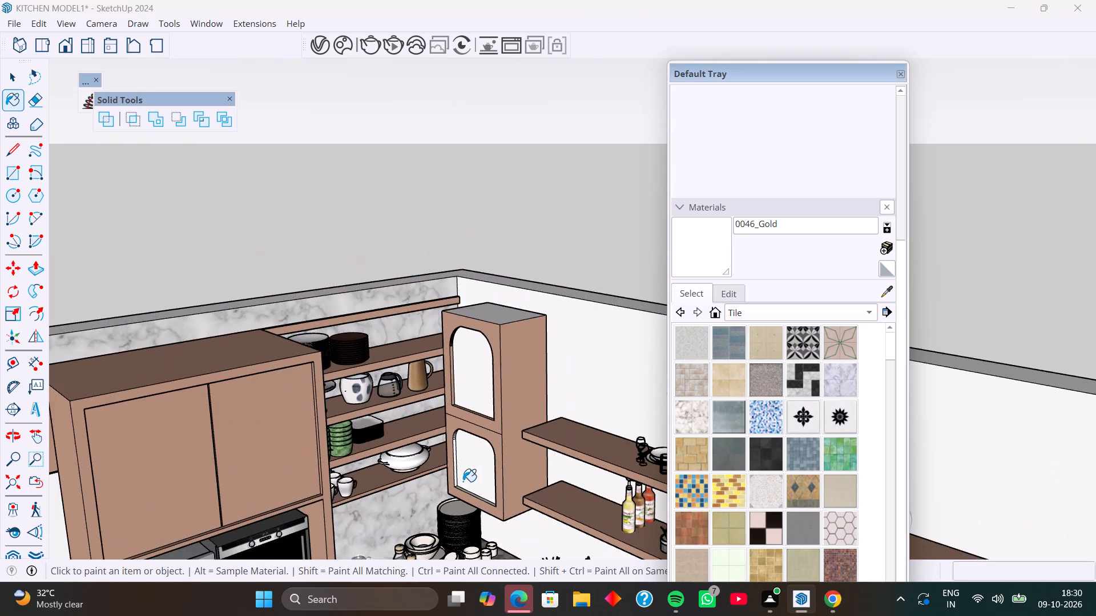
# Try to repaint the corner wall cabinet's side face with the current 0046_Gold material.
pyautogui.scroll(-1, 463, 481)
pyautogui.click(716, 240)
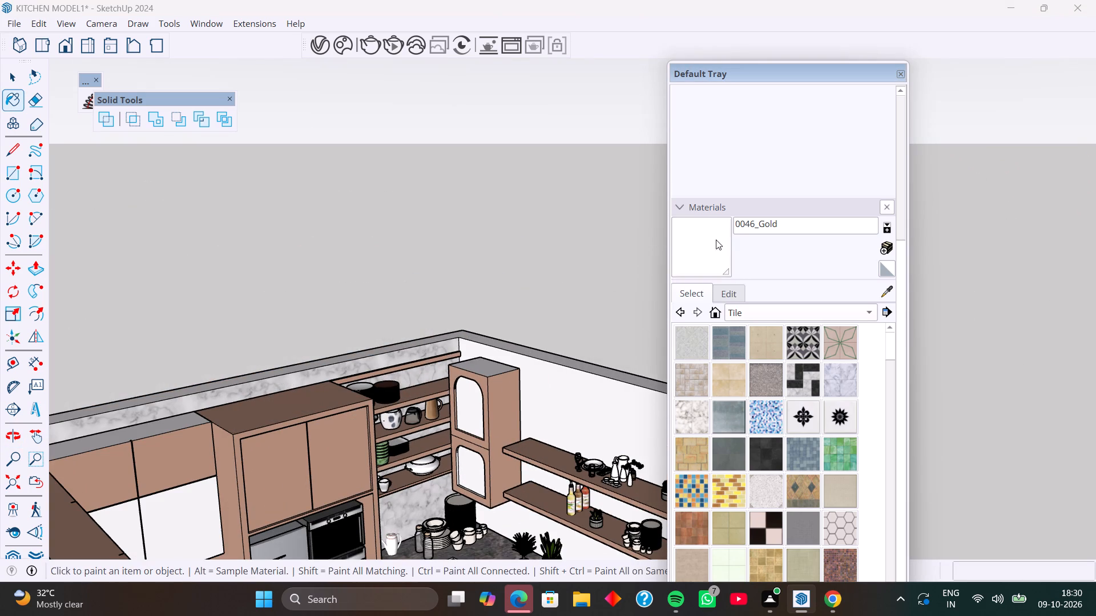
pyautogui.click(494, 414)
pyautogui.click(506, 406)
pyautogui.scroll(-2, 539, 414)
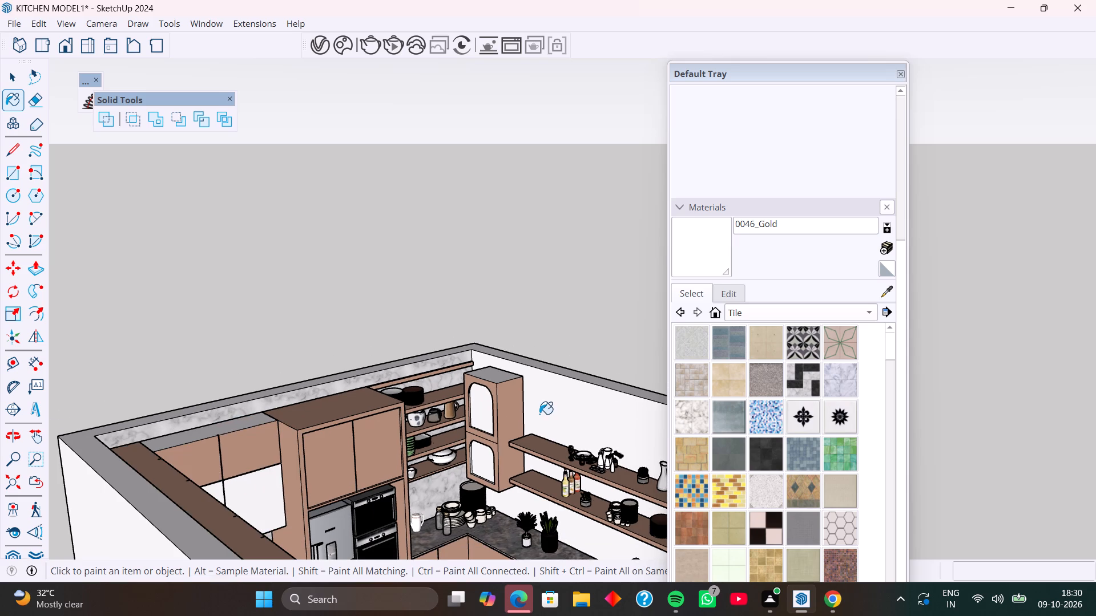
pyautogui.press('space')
# Sample the white kabinet material from the wall and paint the corner wall cabinet's side face with it.
pyautogui.click(894, 288)
pyautogui.click(597, 418)
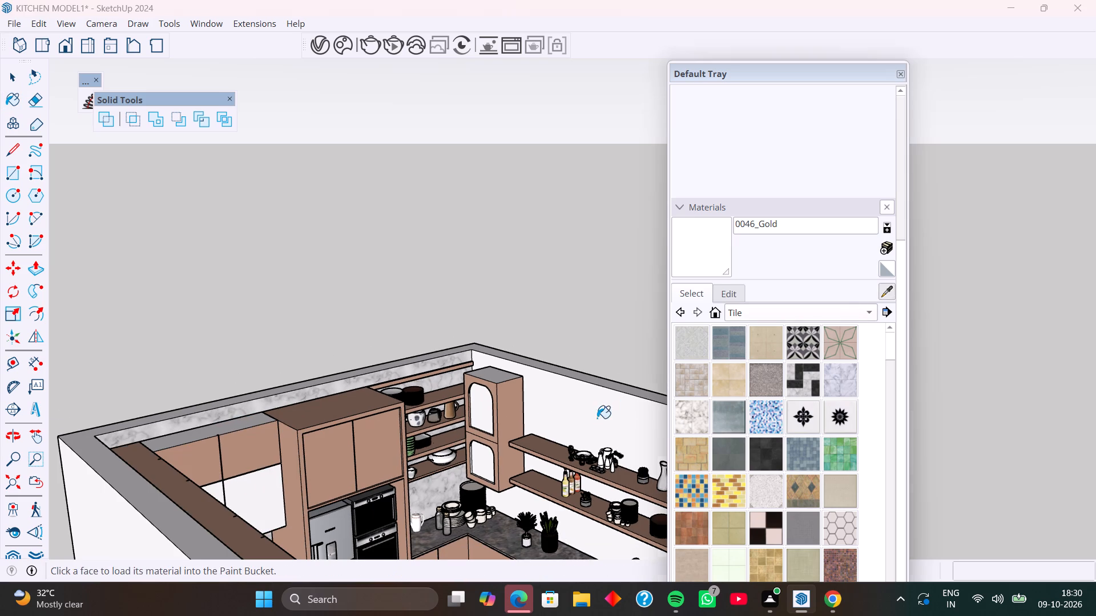
pyautogui.click(513, 406)
pyautogui.scroll(-4, 526, 415)
pyautogui.press('space')
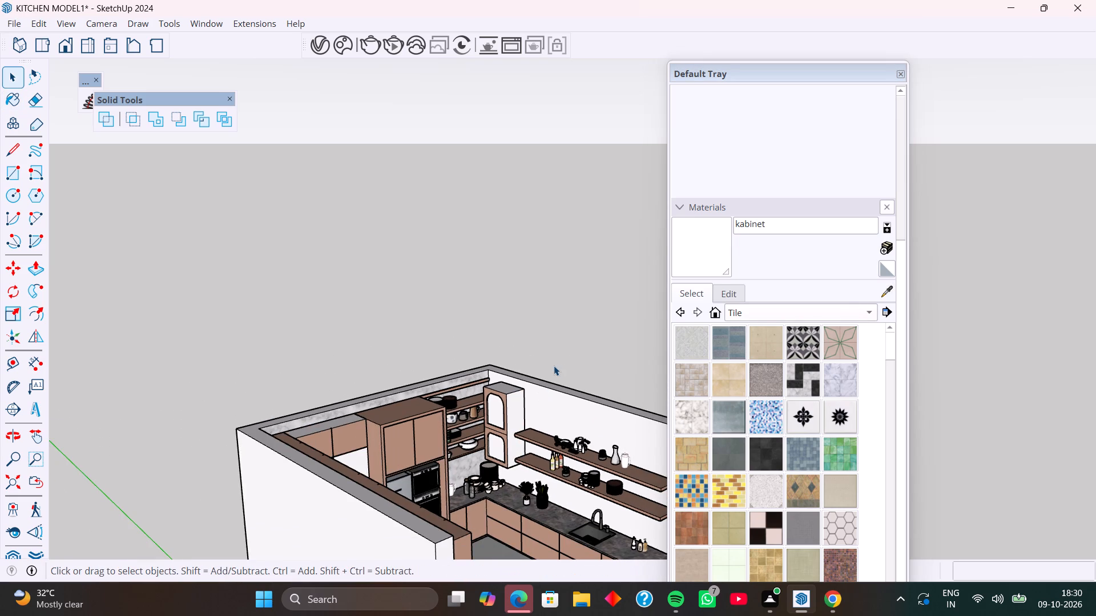
# Examine the repainted corner cabinet and the whole kitchen from a distance and from the open front side.
pyautogui.scroll(-9, 538, 454)
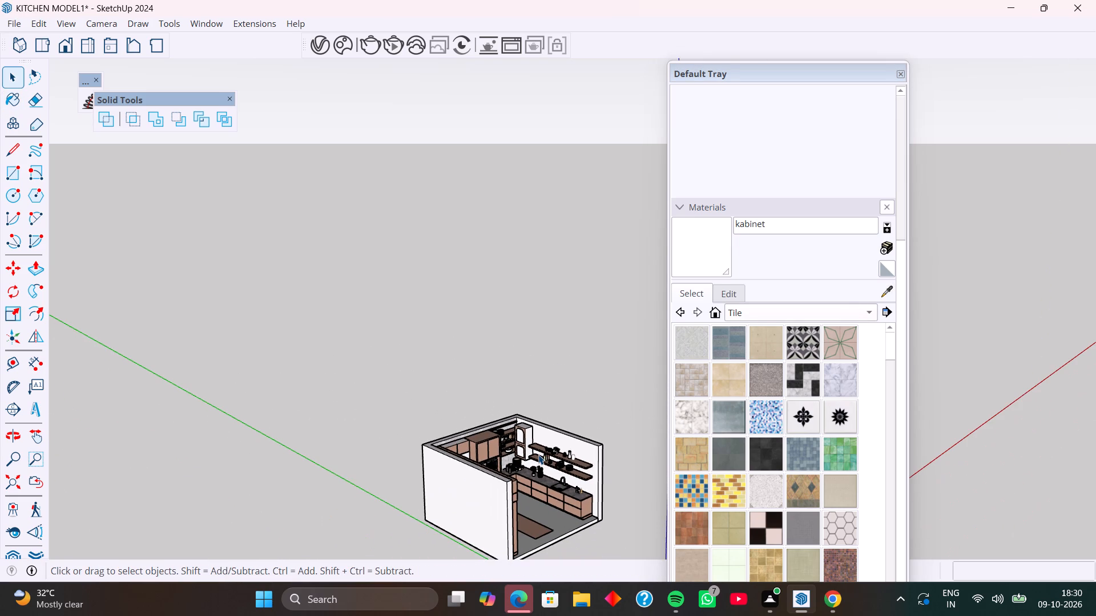
pyautogui.scroll(-4, 523, 478)
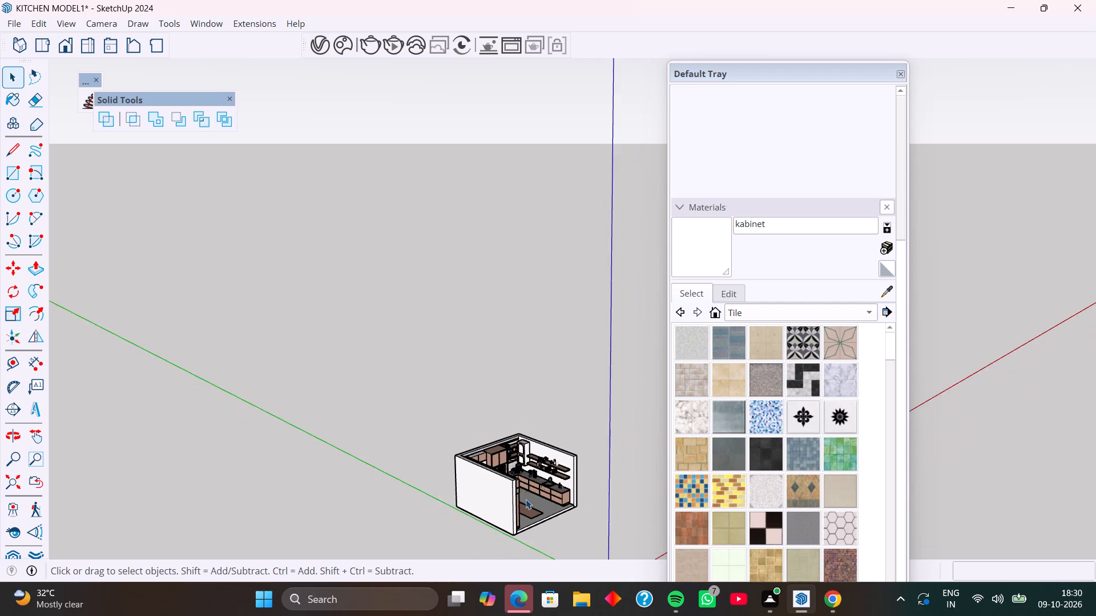
pyautogui.moveTo(526, 499); pyautogui.dragTo(392, 488, button='middle')
pyautogui.scroll(1, 392, 488)
pyautogui.moveTo(534, 473); pyautogui.dragTo(462, 477, button='middle')
pyautogui.scroll(11, 485, 483)
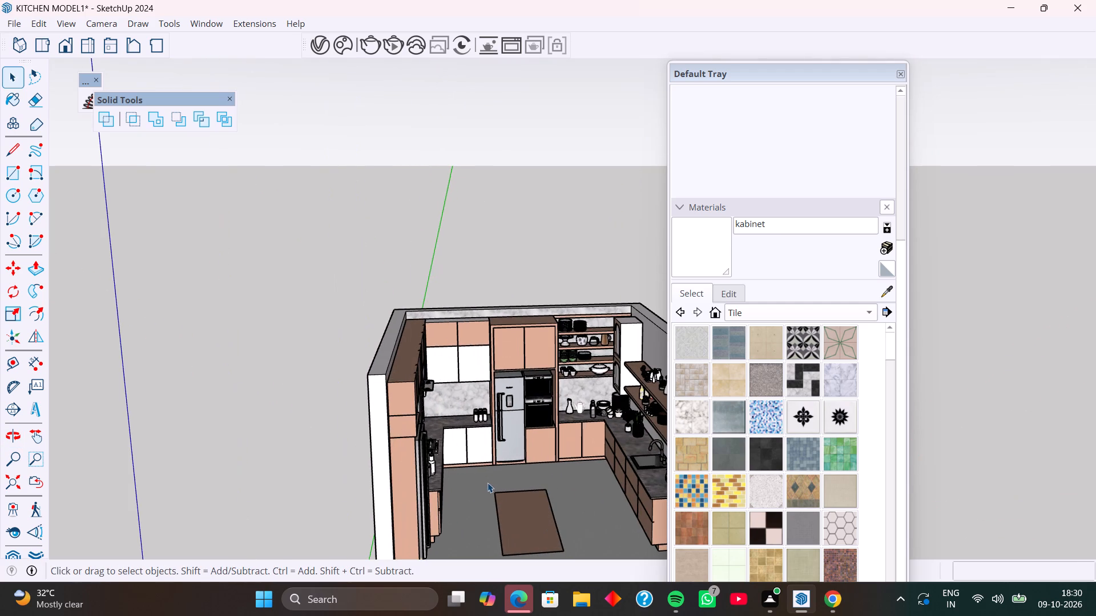
pyautogui.moveTo(555, 480); pyautogui.dragTo(271, 341, button='middle')
pyautogui.keyDown('shift'); pyautogui.moveTo(288, 337); pyautogui.dragTo(482, 339, button='middle'); pyautogui.keyUp('shift')
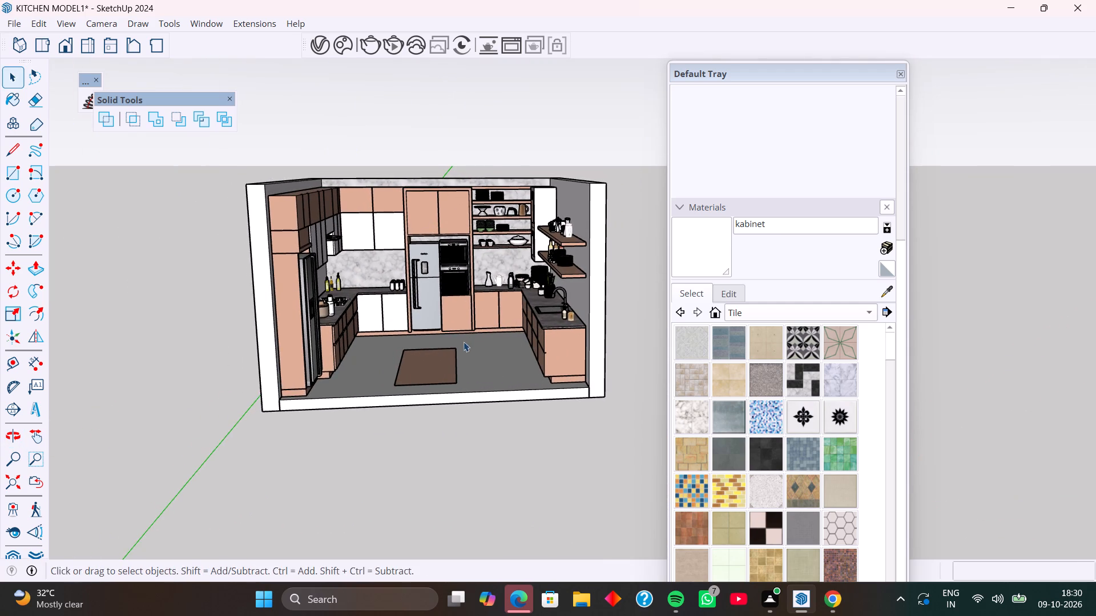
pyautogui.moveTo(464, 342); pyautogui.dragTo(460, 361, button='middle')
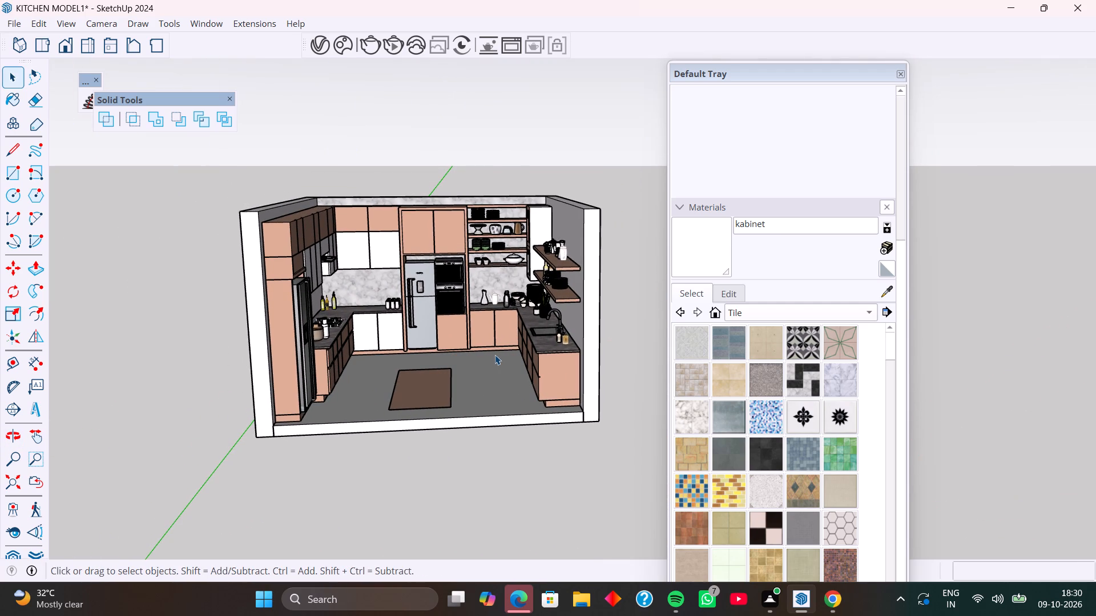
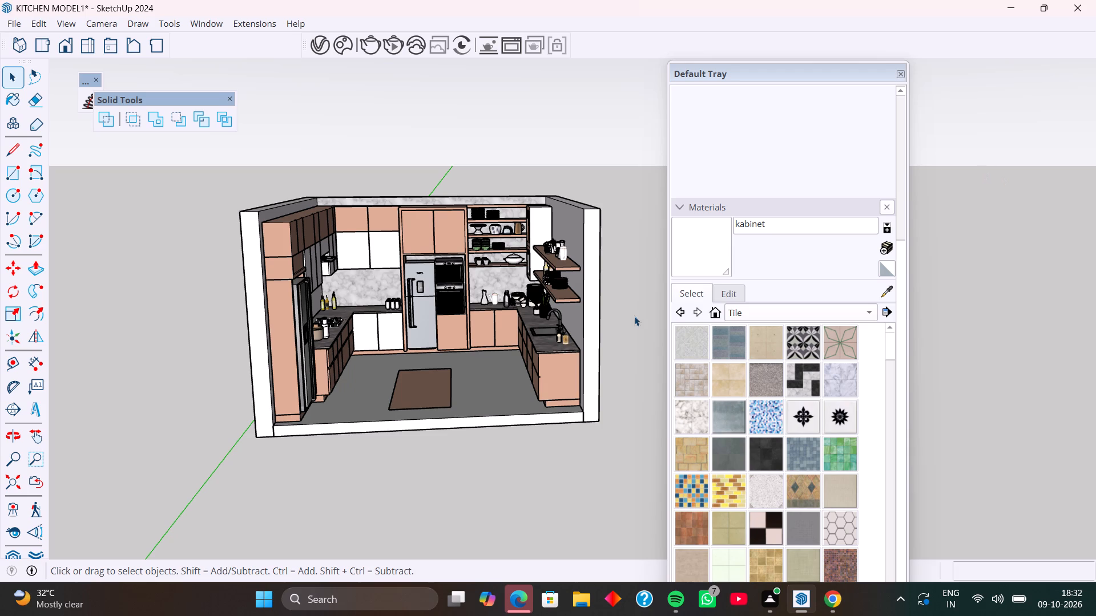
# Open the wall group for editing at the inner wall face behind the cooktop.
pyautogui.scroll(9, 499, 401)
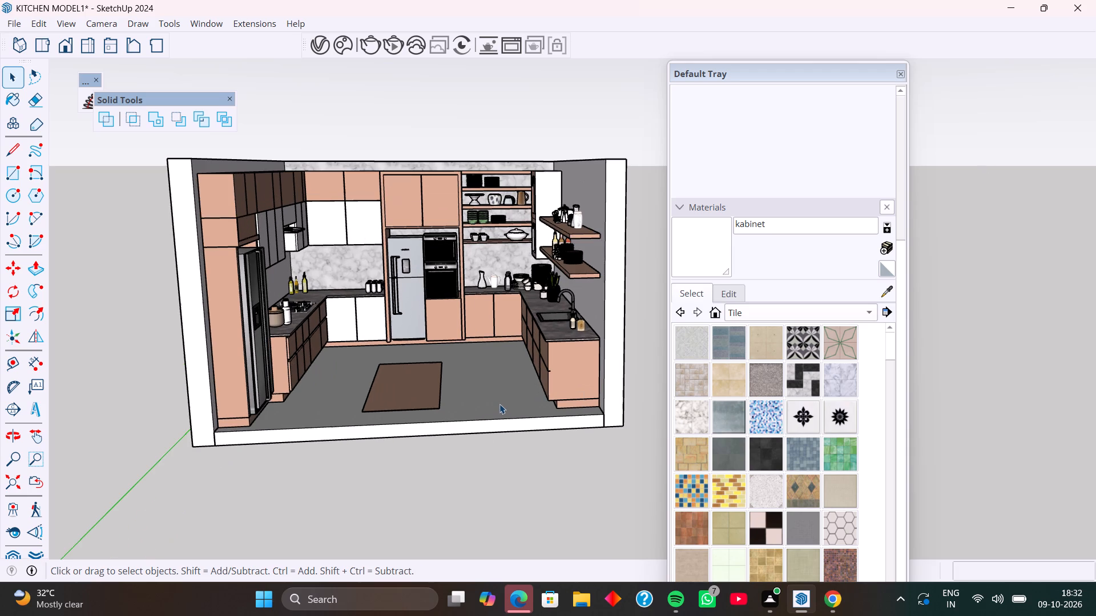
pyautogui.keyDown('shift'); pyautogui.moveTo(501, 367); pyautogui.dragTo(425, 373, button='middle'); pyautogui.keyUp('shift')
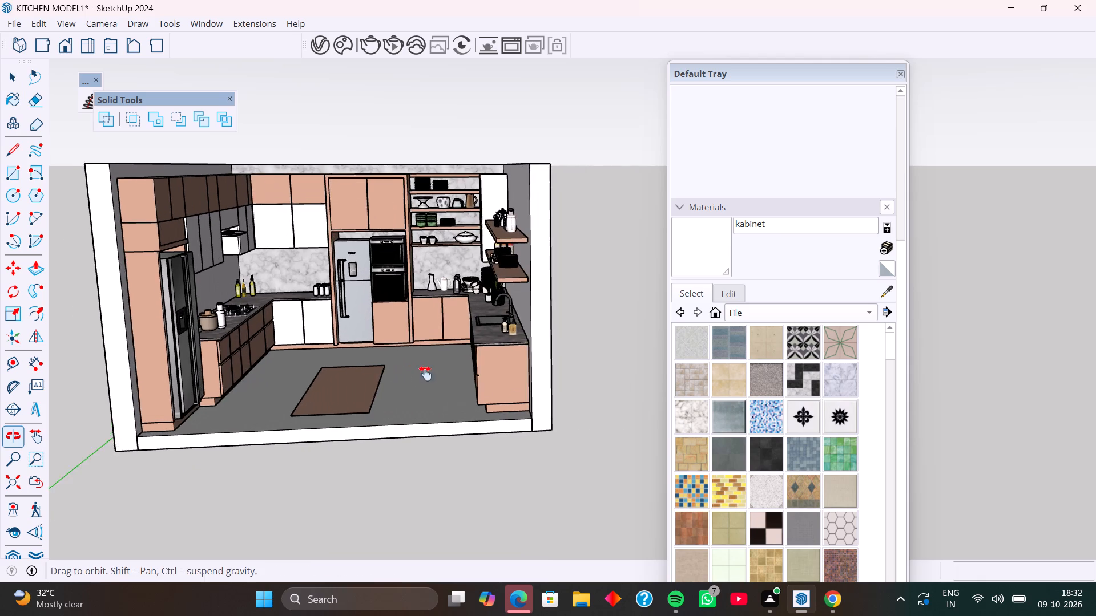
pyautogui.keyDown('shift'); pyautogui.moveTo(414, 382); pyautogui.dragTo(450, 387, button='middle'); pyautogui.keyUp('shift')
pyautogui.moveTo(450, 387); pyautogui.dragTo(449, 457, button='middle')
pyautogui.scroll(4, 230, 270)
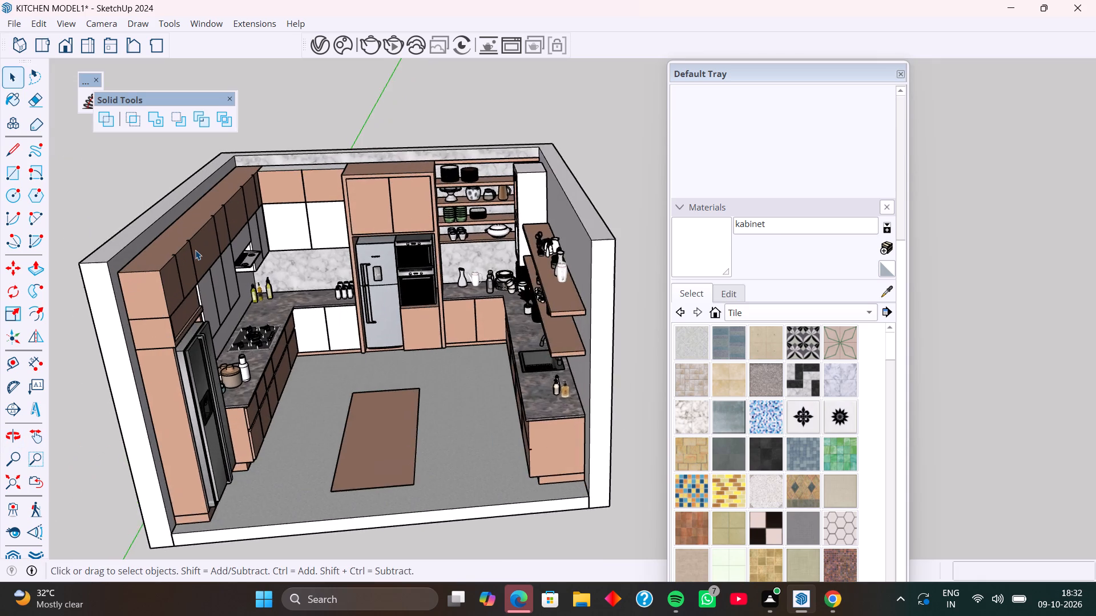
pyautogui.scroll(5, 195, 250)
pyautogui.scroll(-8, 153, 224)
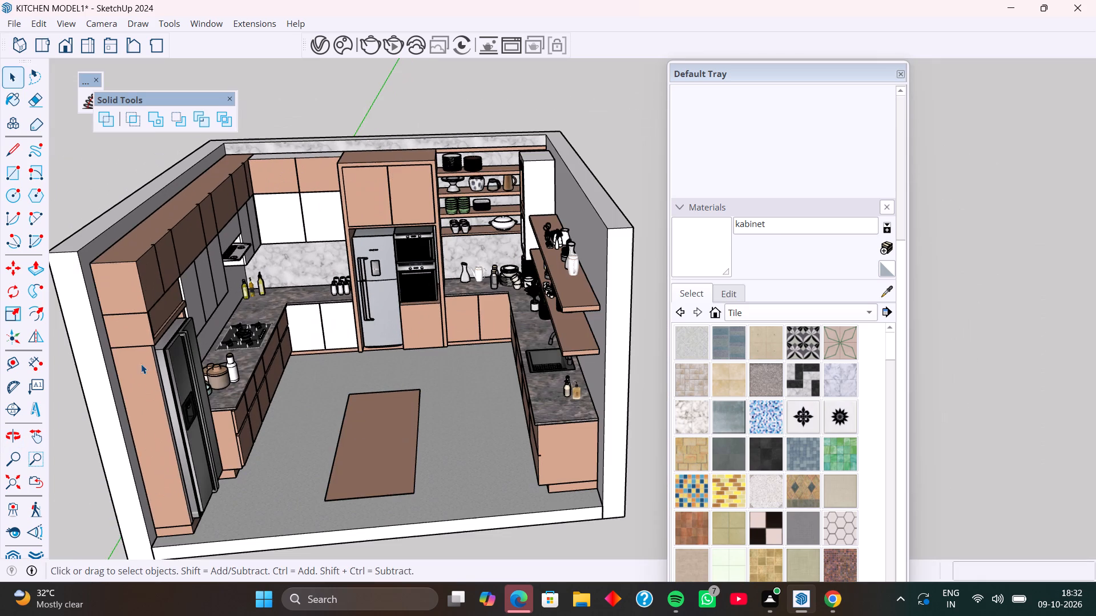
pyautogui.keyDown('shift'); pyautogui.moveTo(138, 367); pyautogui.dragTo(156, 314, button='middle'); pyautogui.keyUp('shift')
pyautogui.moveTo(181, 326); pyautogui.dragTo(96, 319, button='middle')
pyautogui.scroll(8, 268, 251)
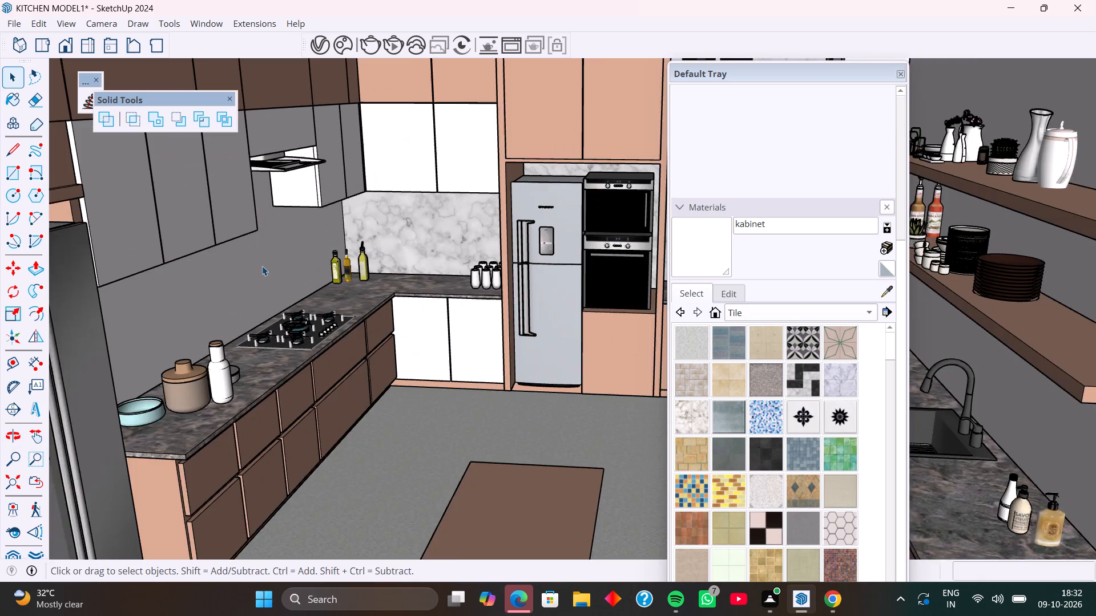
pyautogui.moveTo(262, 266); pyautogui.dragTo(181, 267, button='middle')
pyautogui.click(184, 266)
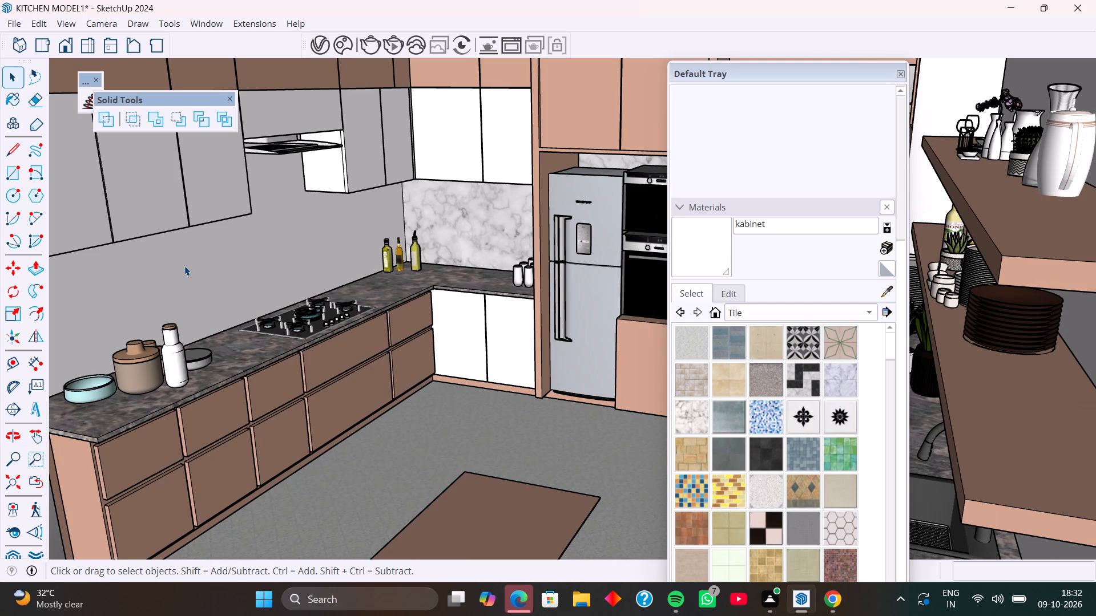
pyautogui.doubleClick(190, 265)
pyautogui.doubleClick(190, 265)
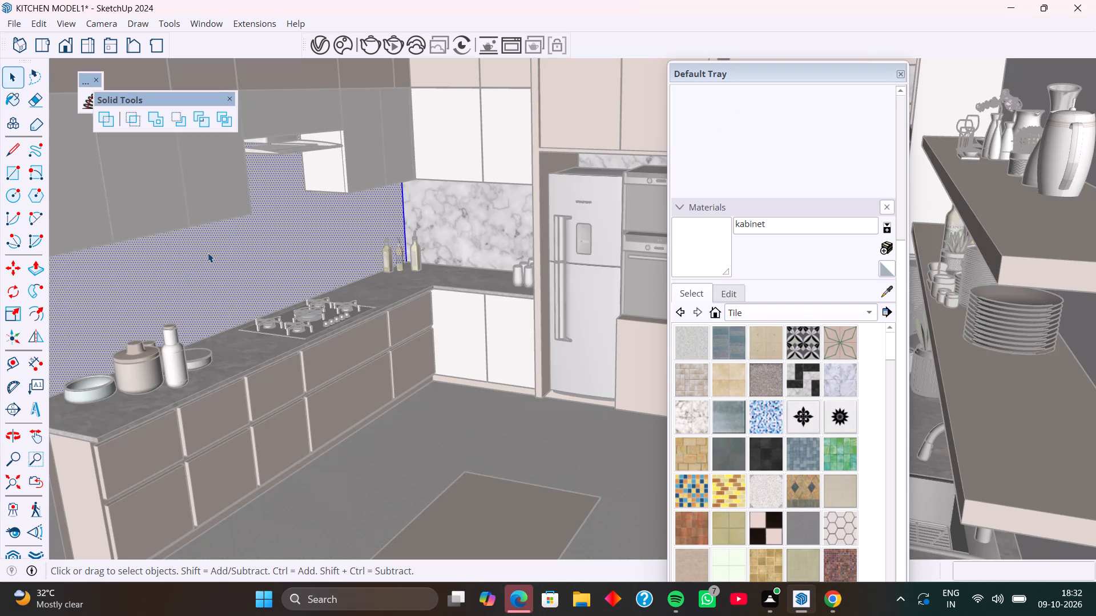
# Sample Carrera Marble from the back wall and paint the inner wall face behind the cooktop with it.
pyautogui.scroll(-8, 212, 252)
pyautogui.moveTo(213, 254); pyautogui.dragTo(295, 269, button='middle')
pyautogui.scroll(-3, 270, 269)
pyautogui.moveTo(275, 290); pyautogui.dragTo(434, 301, button='middle')
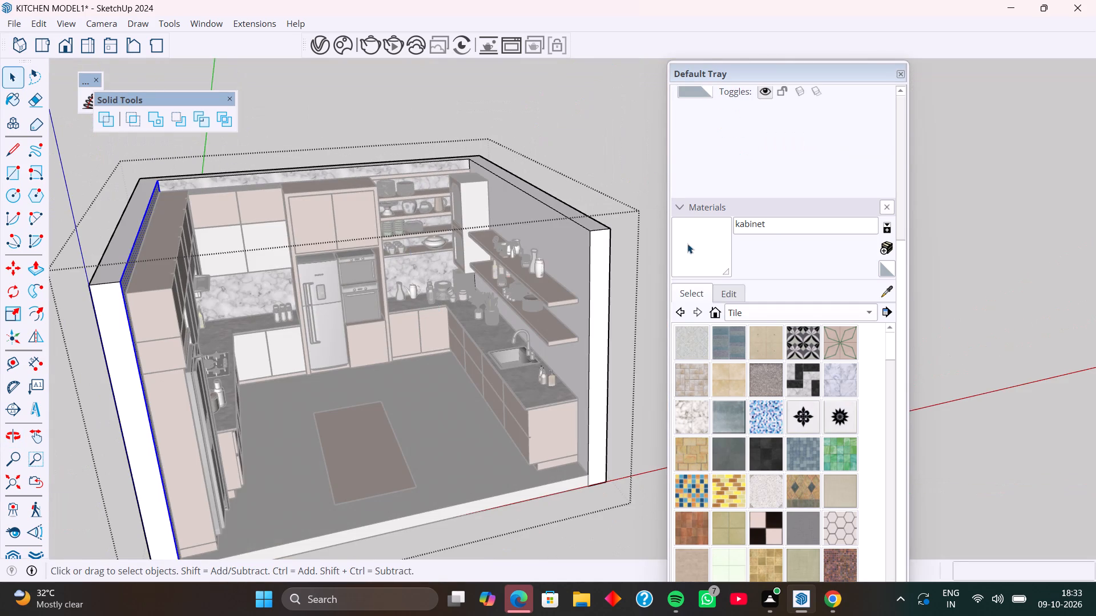
pyautogui.click(888, 293)
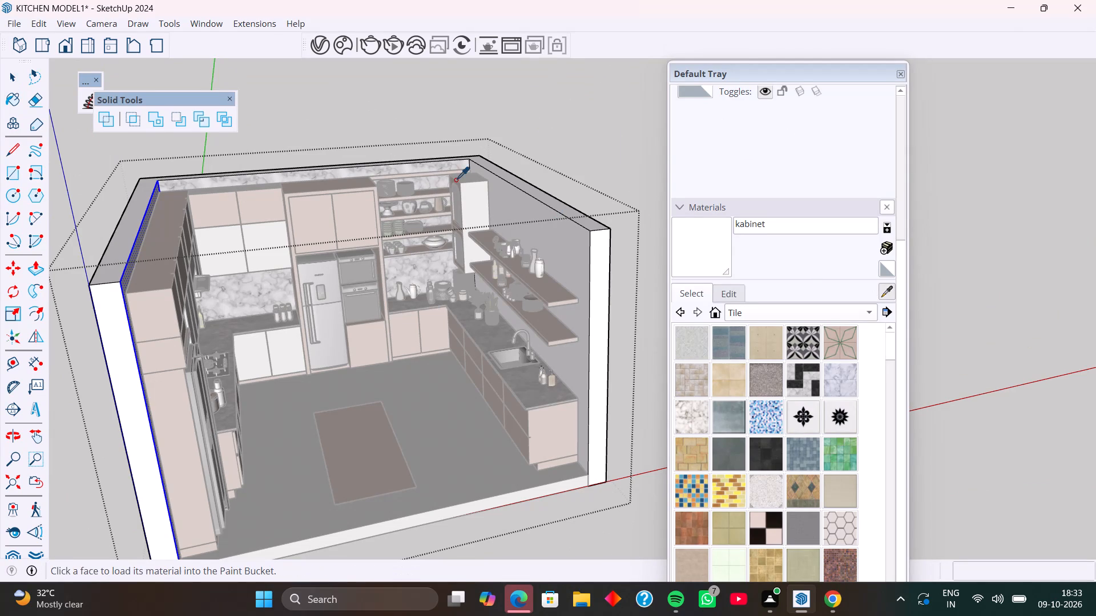
pyautogui.scroll(6, 418, 264)
pyautogui.click(418, 264)
pyautogui.scroll(-3, 415, 271)
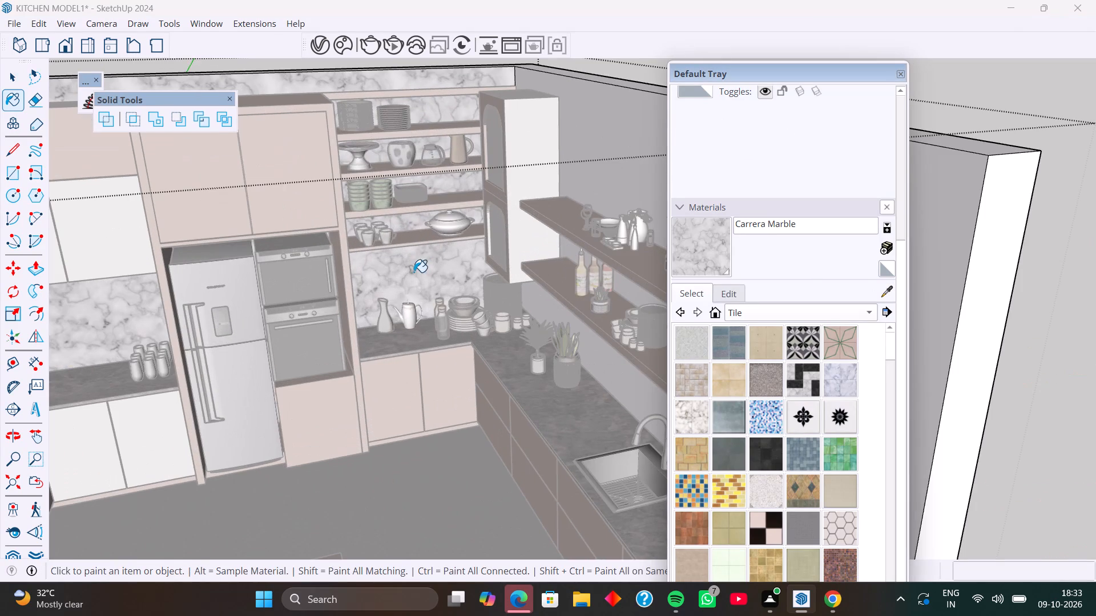
pyautogui.scroll(-5, 414, 272)
pyautogui.moveTo(253, 326); pyautogui.dragTo(128, 347, button='middle')
pyautogui.moveTo(198, 327); pyautogui.dragTo(166, 325, button='middle')
pyautogui.scroll(2, 244, 309)
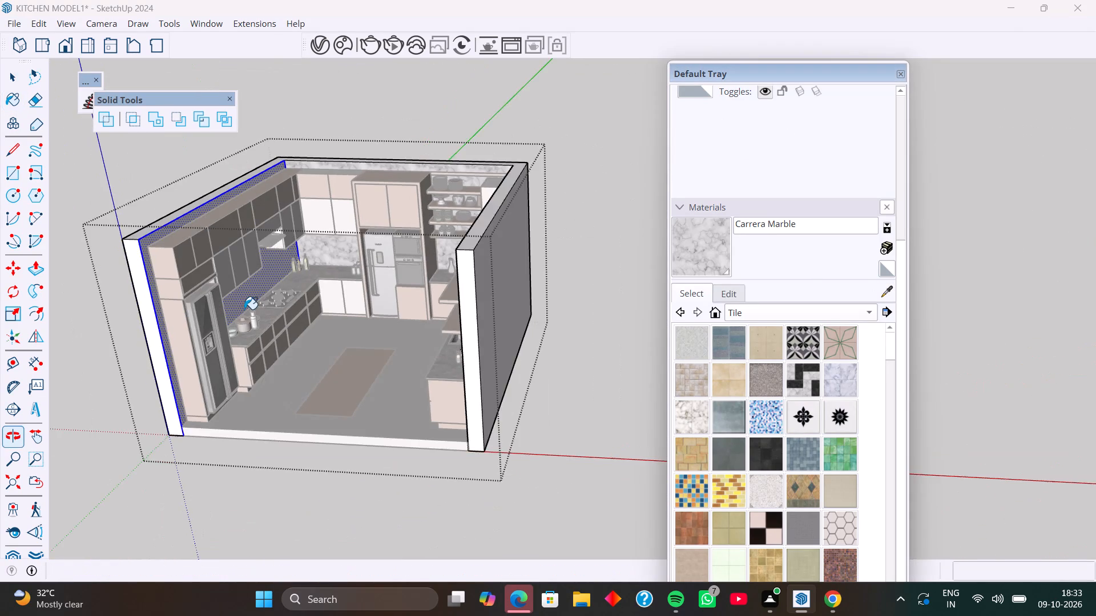
pyautogui.scroll(6, 244, 309)
pyautogui.click(245, 276)
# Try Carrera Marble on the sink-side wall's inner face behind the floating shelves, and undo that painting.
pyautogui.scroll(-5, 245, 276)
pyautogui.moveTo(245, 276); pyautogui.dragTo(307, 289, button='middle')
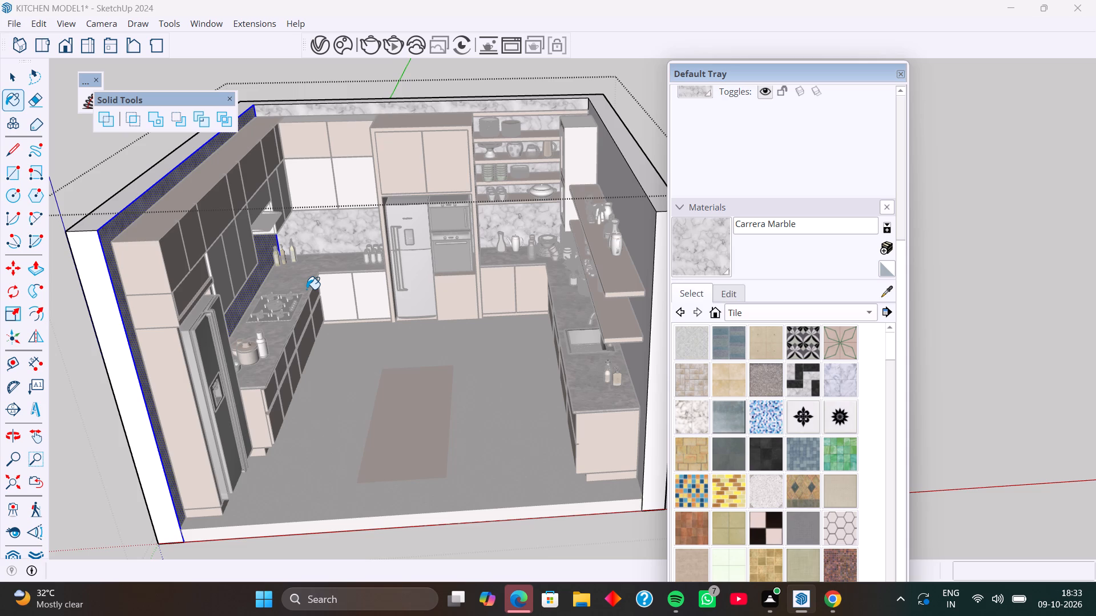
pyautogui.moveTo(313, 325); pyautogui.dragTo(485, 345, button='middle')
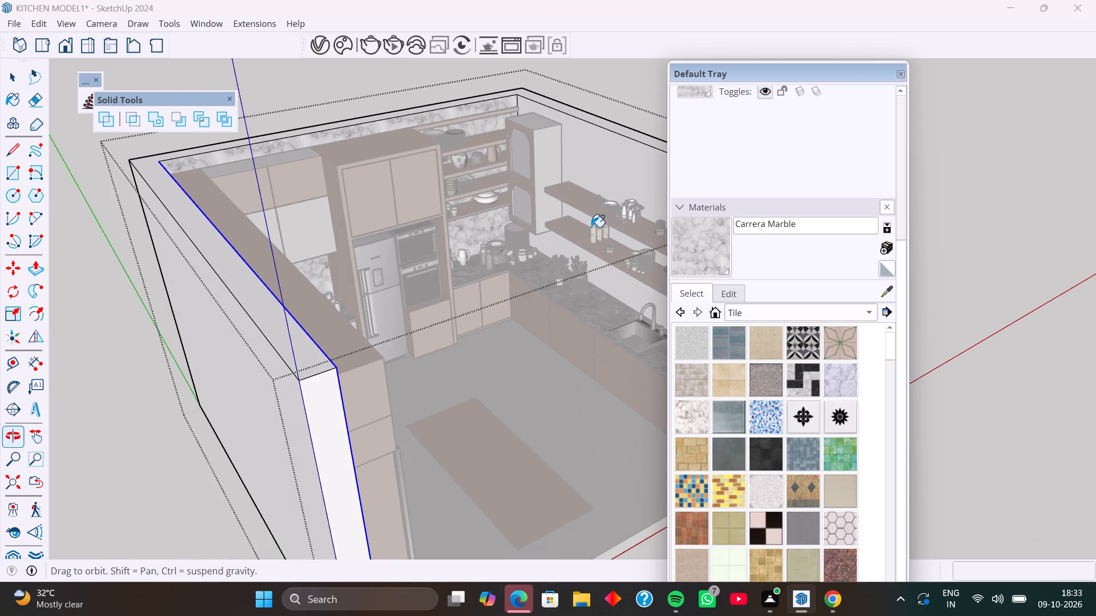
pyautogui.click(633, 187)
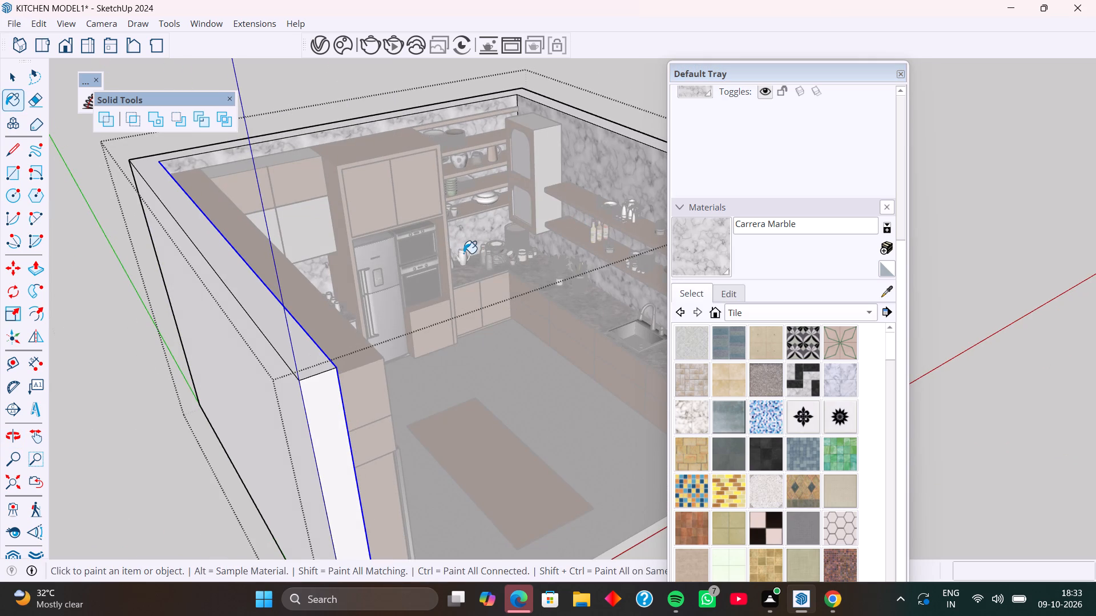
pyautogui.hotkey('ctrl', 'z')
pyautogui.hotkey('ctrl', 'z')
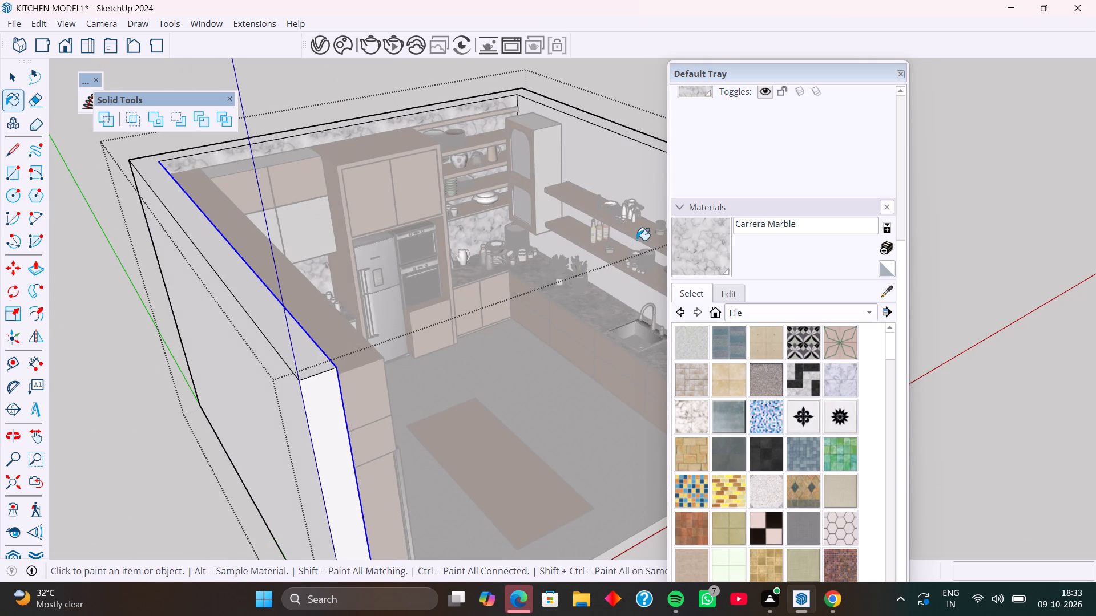
# Leave the wall group and clear the selection.
pyautogui.press('space')
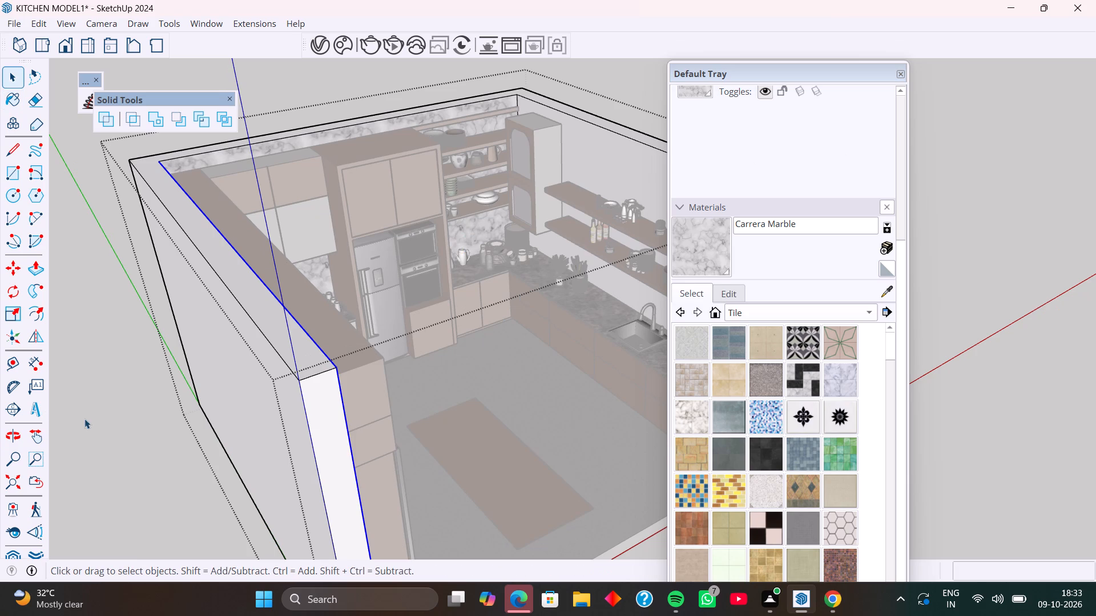
pyautogui.click(84, 419)
# Examine the whole kitchen from the open front side and from above, closing the Default Tray for a clear view.
pyautogui.scroll(-4, 385, 364)
pyautogui.moveTo(397, 387); pyautogui.dragTo(196, 371, button='middle')
pyautogui.moveTo(272, 400); pyautogui.dragTo(208, 385, button='middle')
pyautogui.moveTo(261, 370); pyautogui.dragTo(247, 332, button='middle')
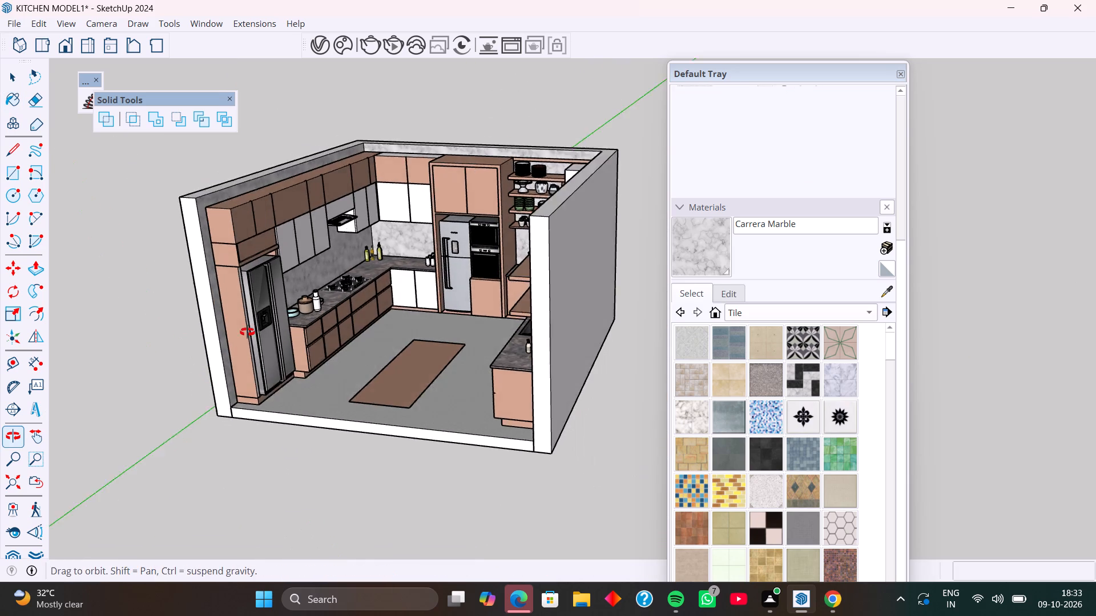
pyautogui.moveTo(247, 332); pyautogui.dragTo(246, 328, button='middle')
pyautogui.moveTo(315, 306); pyautogui.dragTo(416, 327, button='middle')
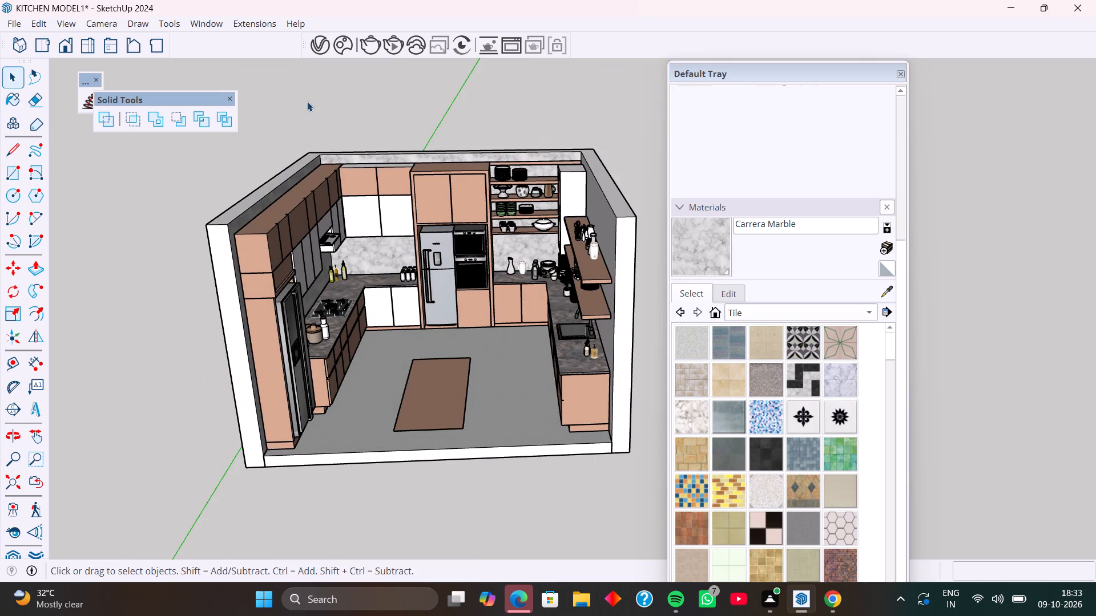
pyautogui.click(897, 74)
pyautogui.moveTo(539, 306); pyautogui.dragTo(529, 369, button='middle')
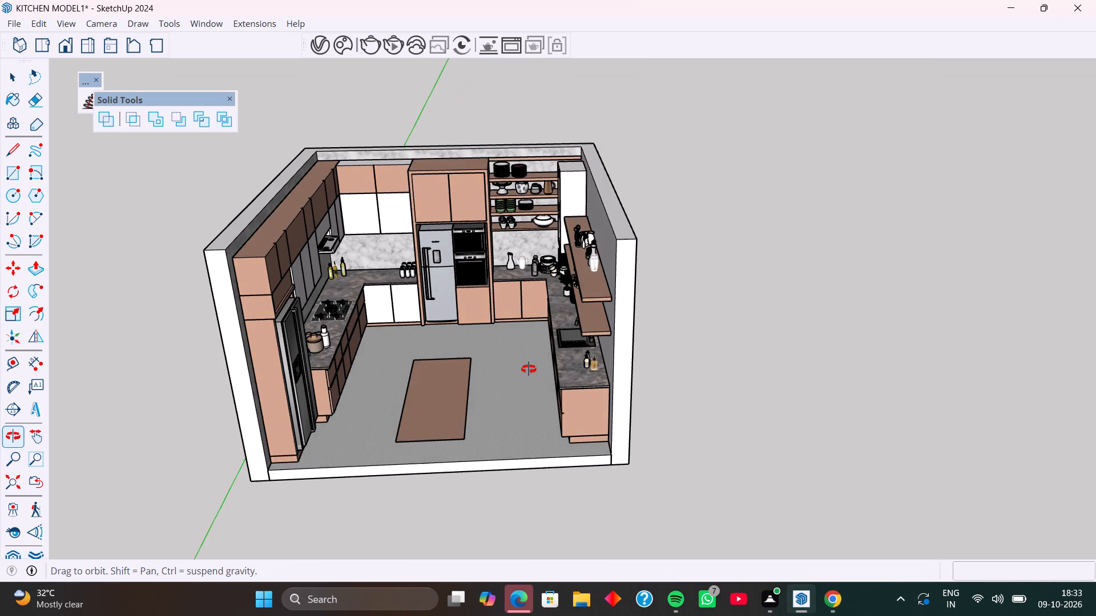
pyautogui.moveTo(529, 369); pyautogui.dragTo(523, 387, button='middle')
pyautogui.scroll(2, 403, 366)
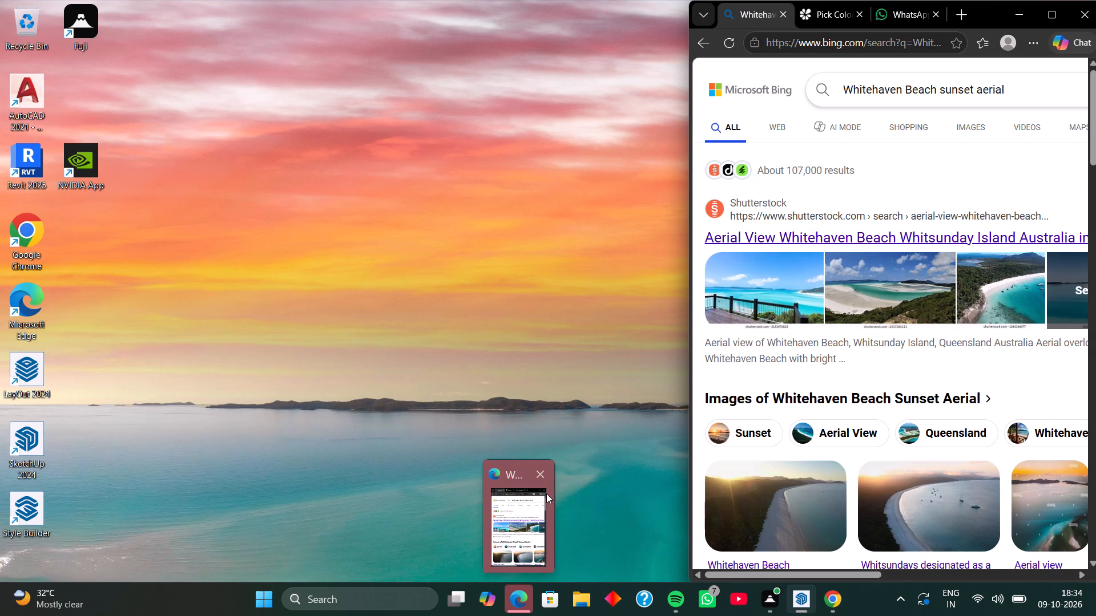
# Close the Microsoft Edge browser window.
pyautogui.click(541, 467)
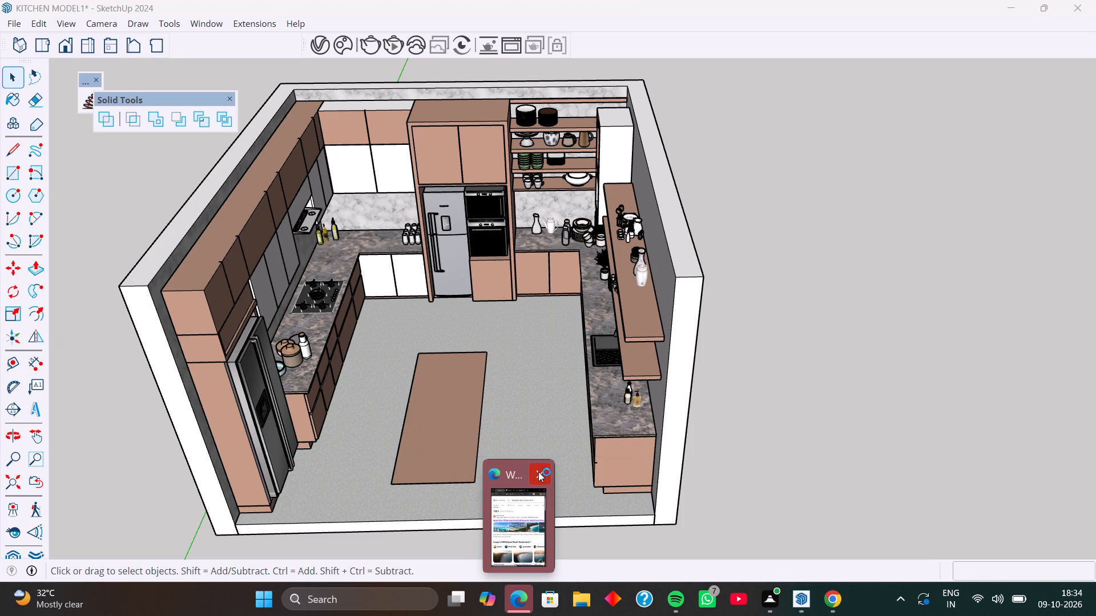
pyautogui.click(538, 472)
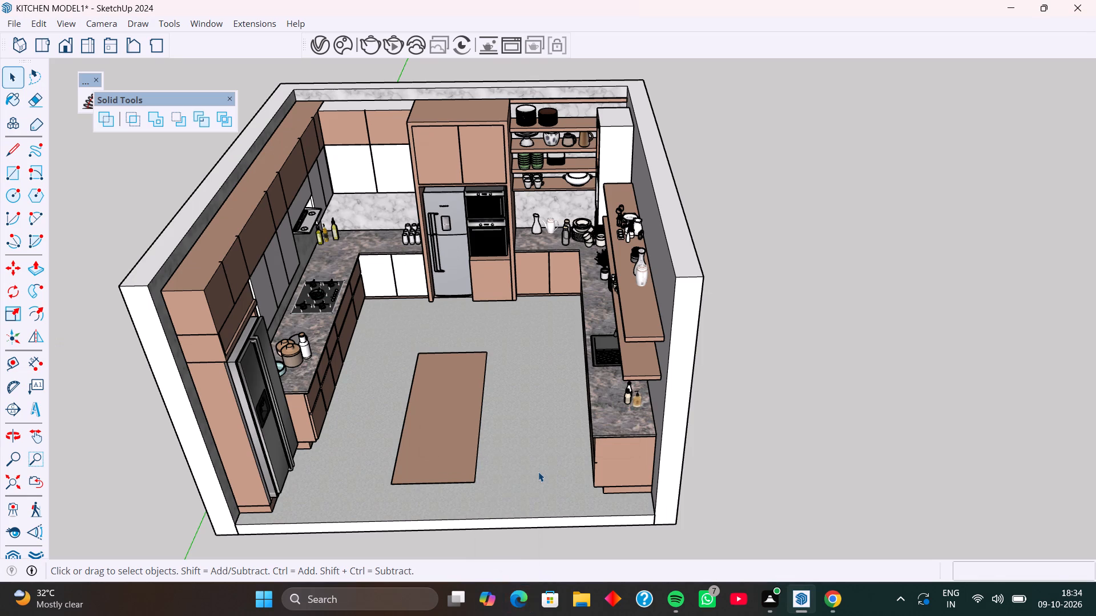
# Close SketchUp with the finished kitchen model.
pyautogui.click(1075, 10)
pyautogui.click(487, 307)
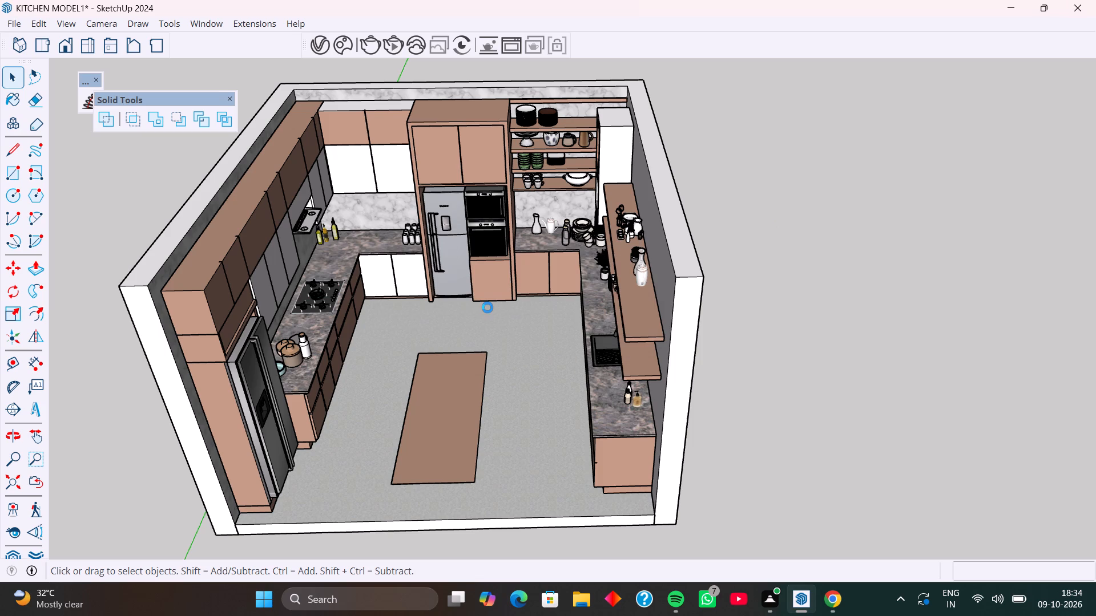
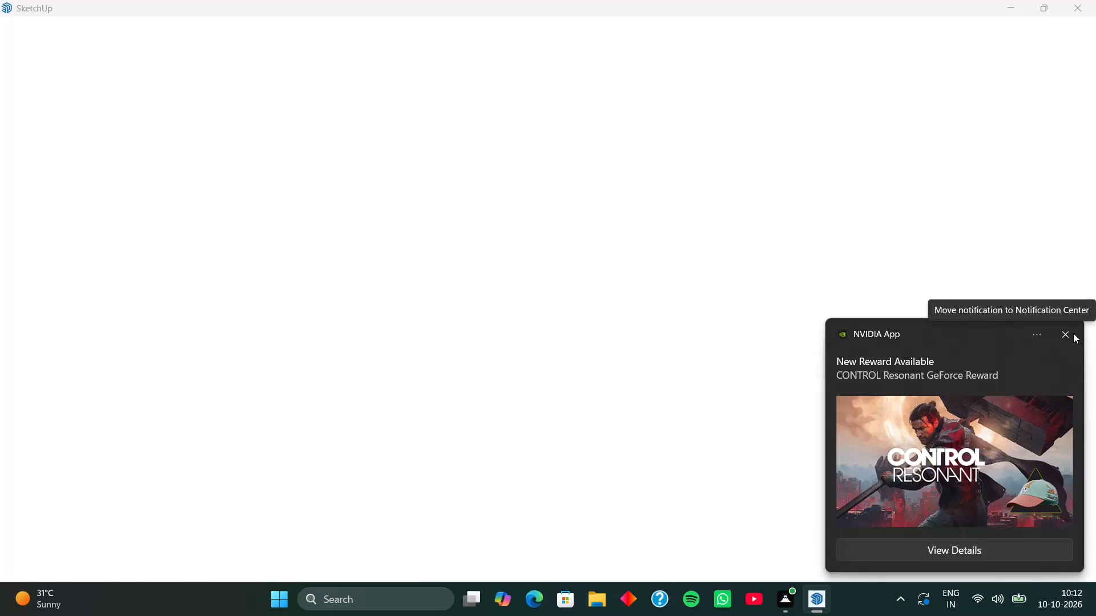
# Dismiss the NVIDIA App reward notification.
pyautogui.click(1066, 331)
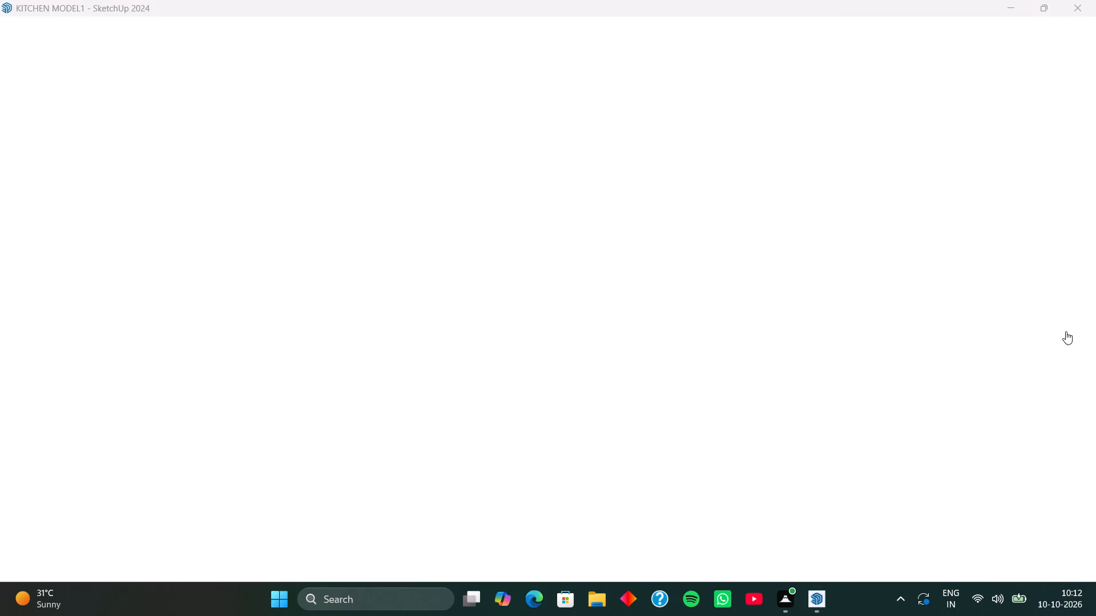
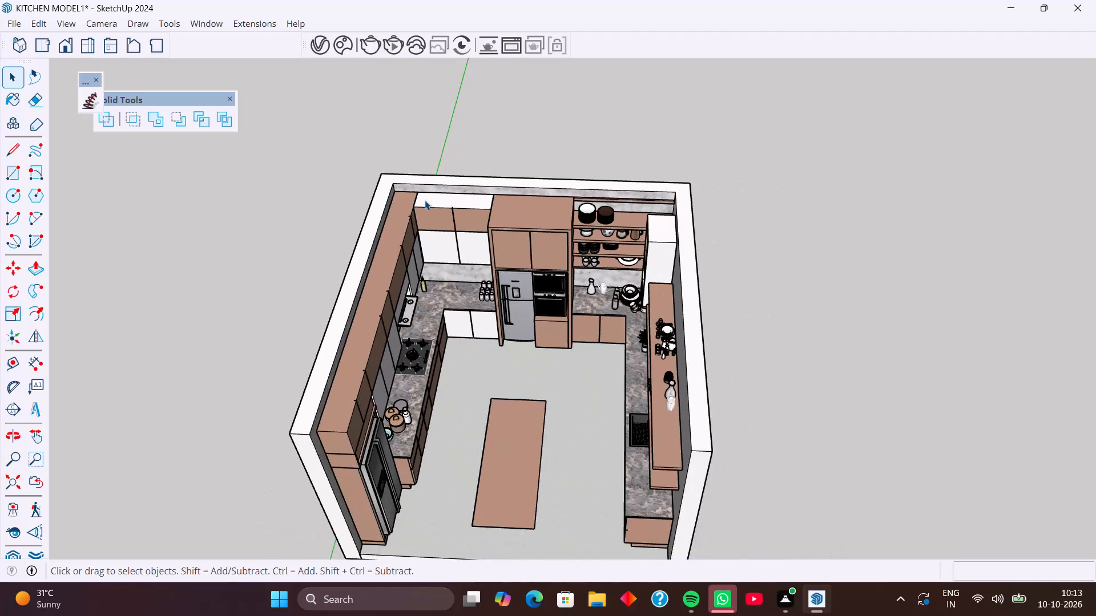
# Draw a 15' 6" by 15' 9" rectangle across the outer corners of the kitchen walls and extrude it 6" into a roof slab.
pyautogui.moveTo(429, 206); pyautogui.dragTo(450, 302, button='middle')
pyautogui.moveTo(446, 249); pyautogui.dragTo(437, 255, button='middle')
pyautogui.press('r')
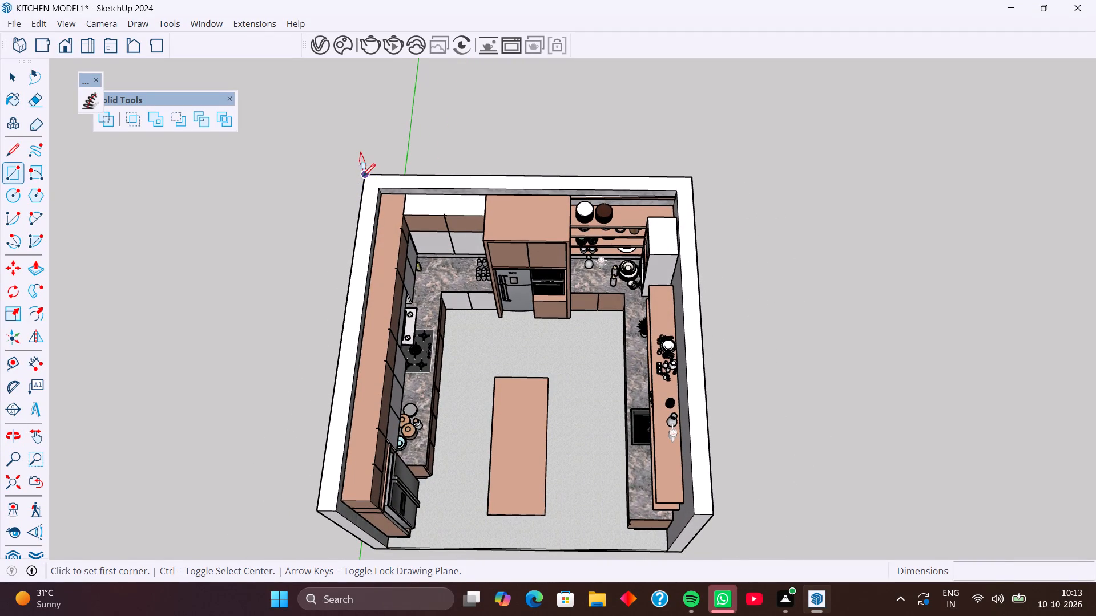
pyautogui.click(363, 175)
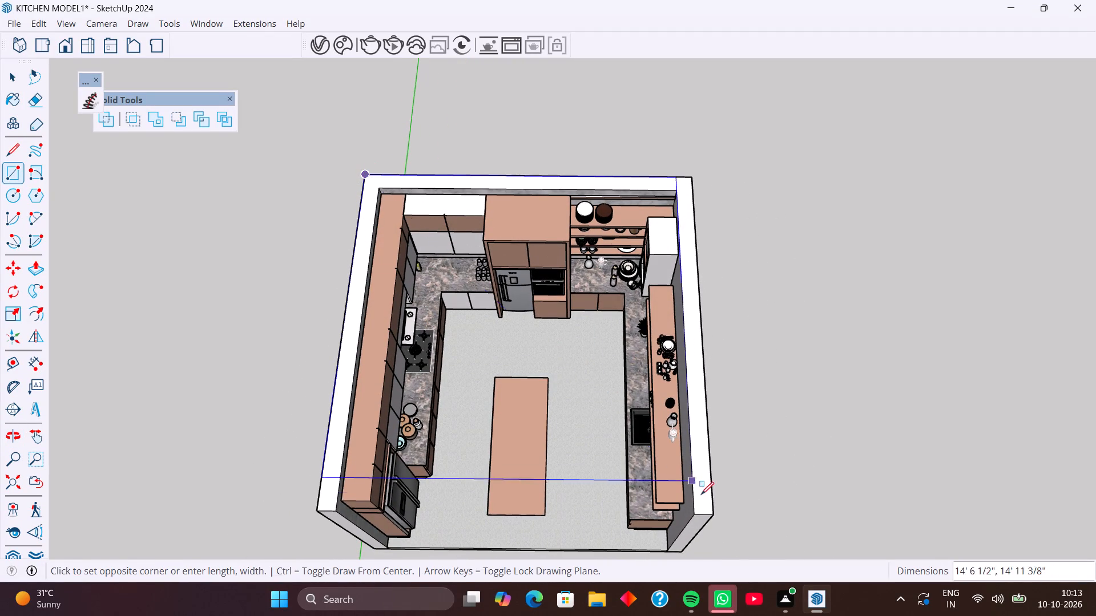
pyautogui.click(714, 512)
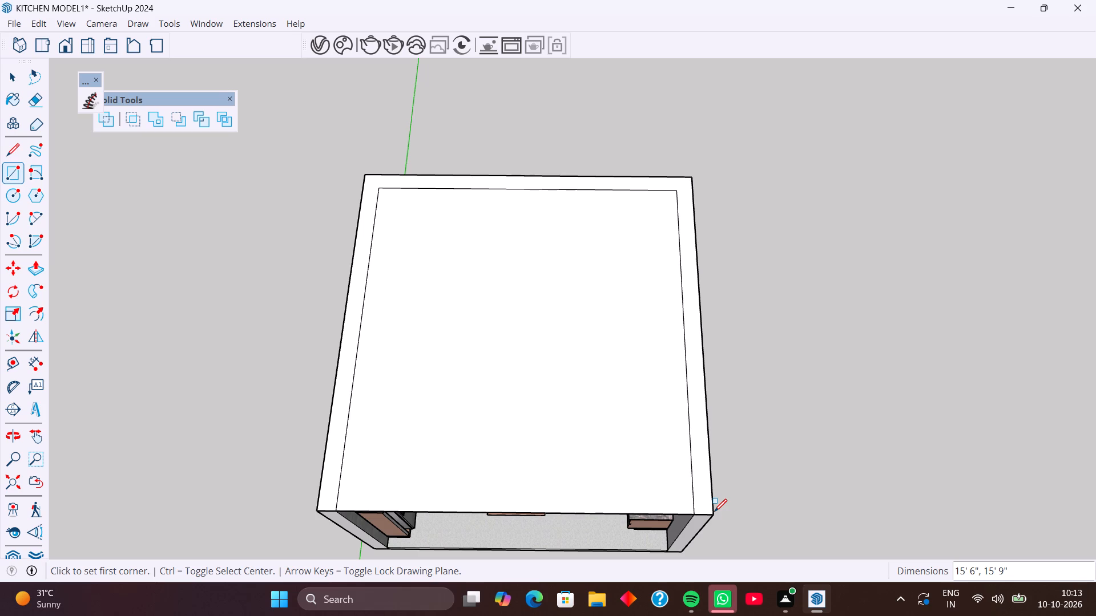
pyautogui.press('p')
pyautogui.click(642, 471)
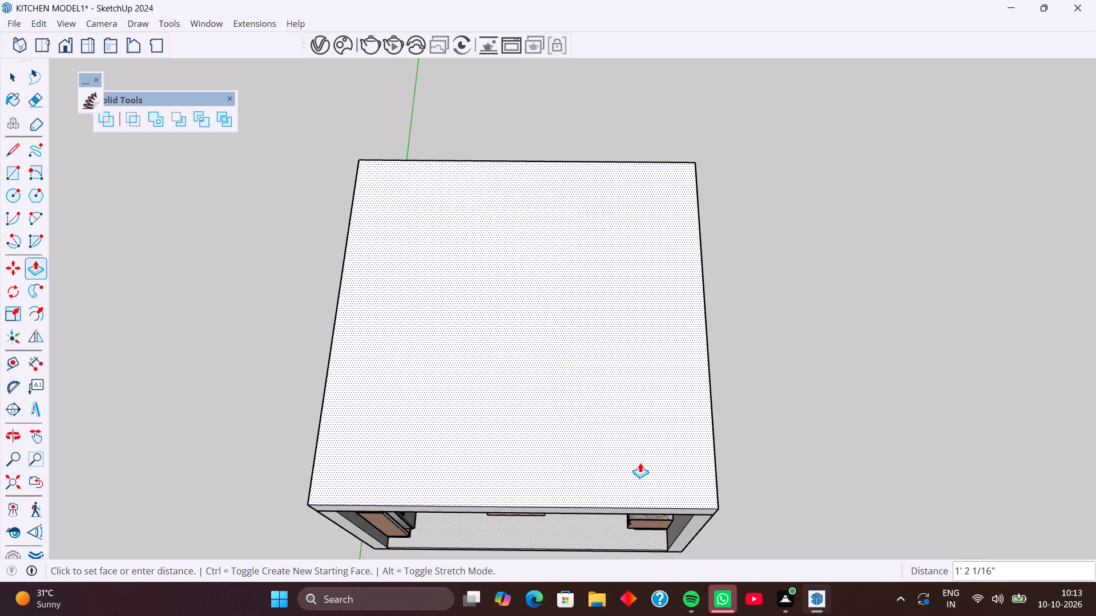
pyautogui.press('6')
pyautogui.press('Return')
pyautogui.press('space')
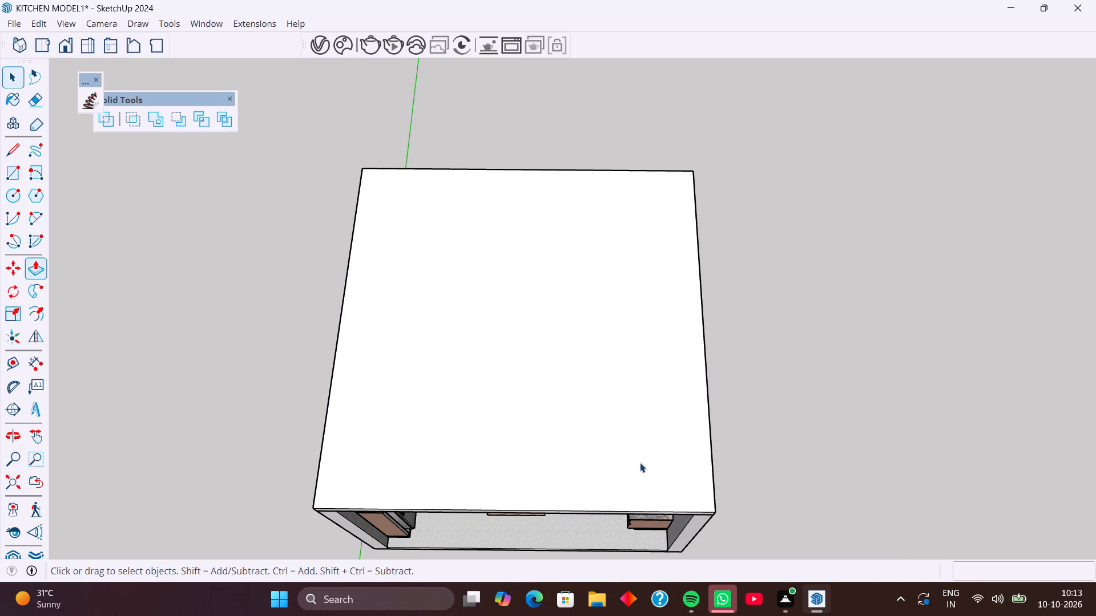
# Make the whole 6" roof slab a group.
pyautogui.tripleClick(640, 463)
pyautogui.tripleClick(640, 463)
pyautogui.tripleClick(640, 463)
pyautogui.tripleClick(640, 463)
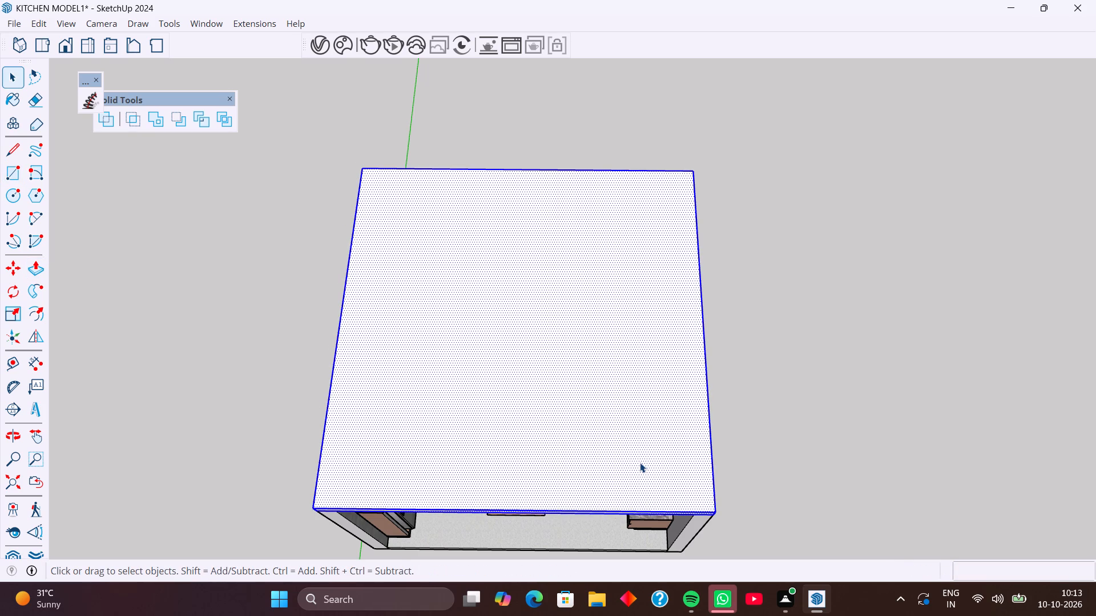
pyautogui.rightClick(640, 463)
pyautogui.click(757, 155)
# Move the grouped roof slab off the kitchen walls and set it down beside the room.
pyautogui.scroll(-3, 646, 279)
pyautogui.moveTo(637, 331); pyautogui.dragTo(635, 135, button='middle')
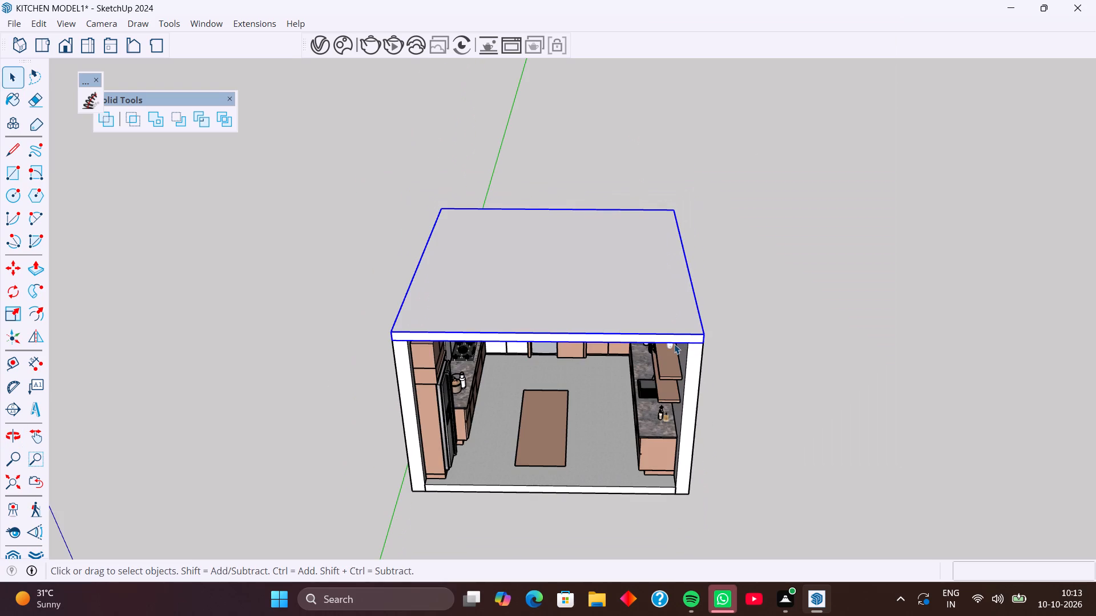
pyautogui.press('m')
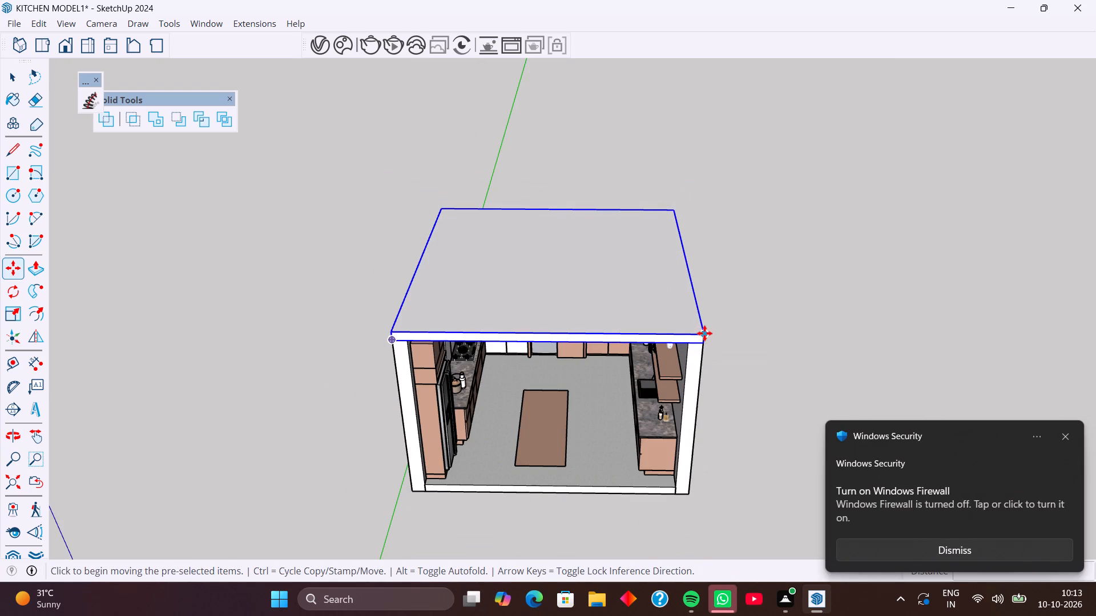
pyautogui.click(704, 333)
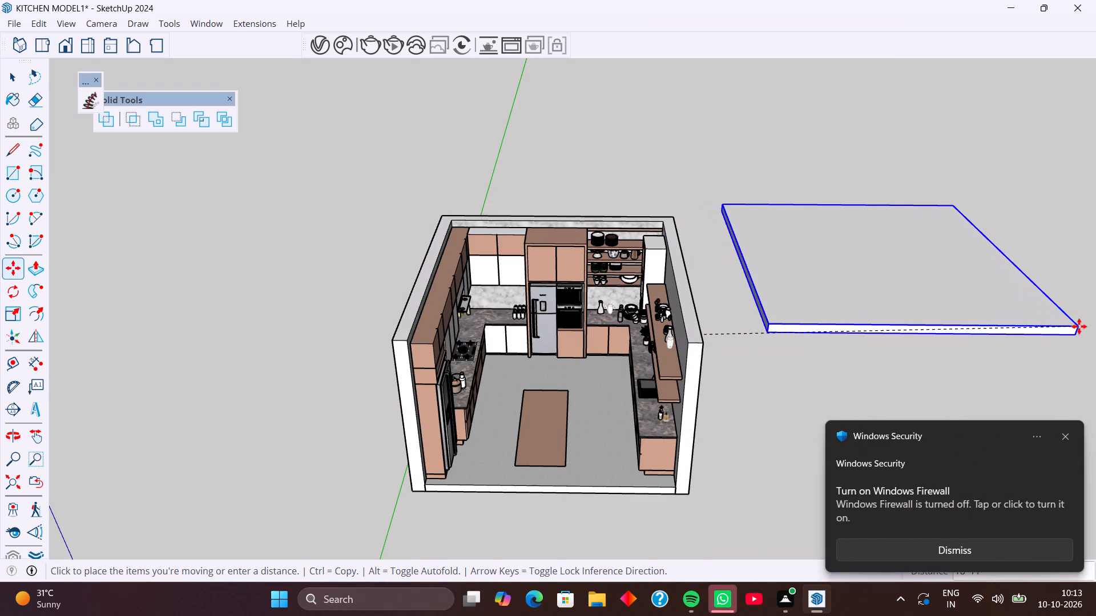
pyautogui.click(1087, 334)
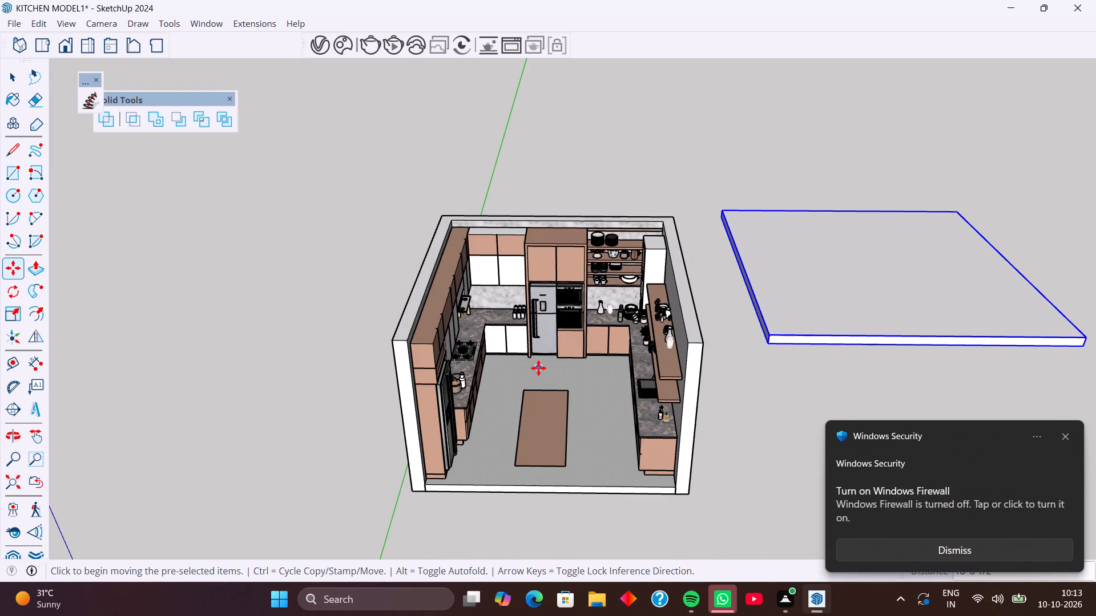
# Draw a 15' by 14' rectangle between the inner corners of the wall tops and extrude it 6" into a ceiling slab.
pyautogui.press('r')
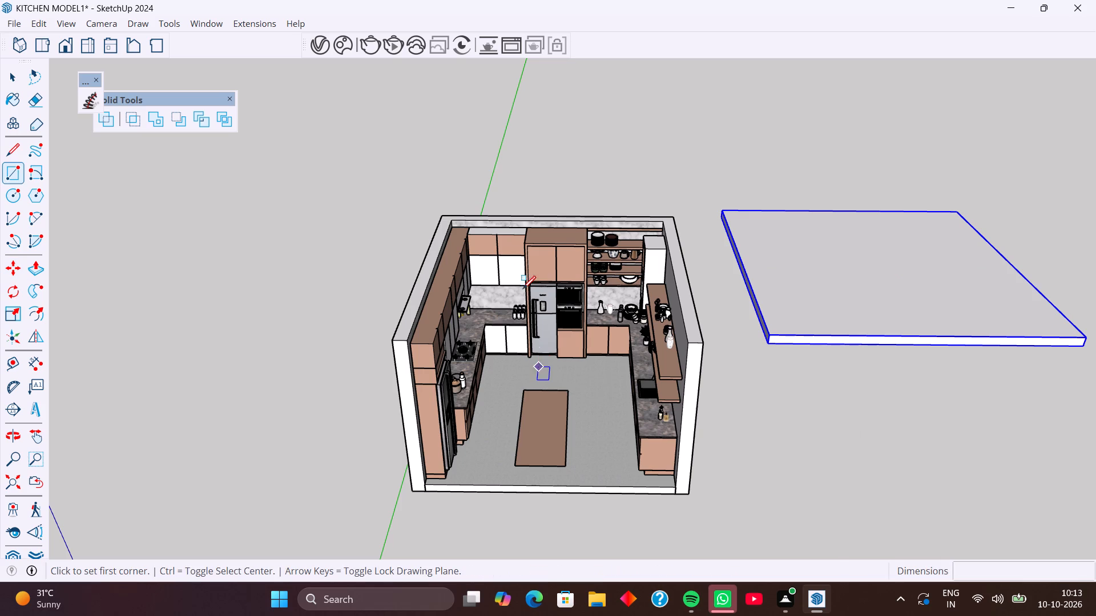
pyautogui.moveTo(499, 255); pyautogui.dragTo(530, 335, button='middle')
pyautogui.scroll(7, 437, 214)
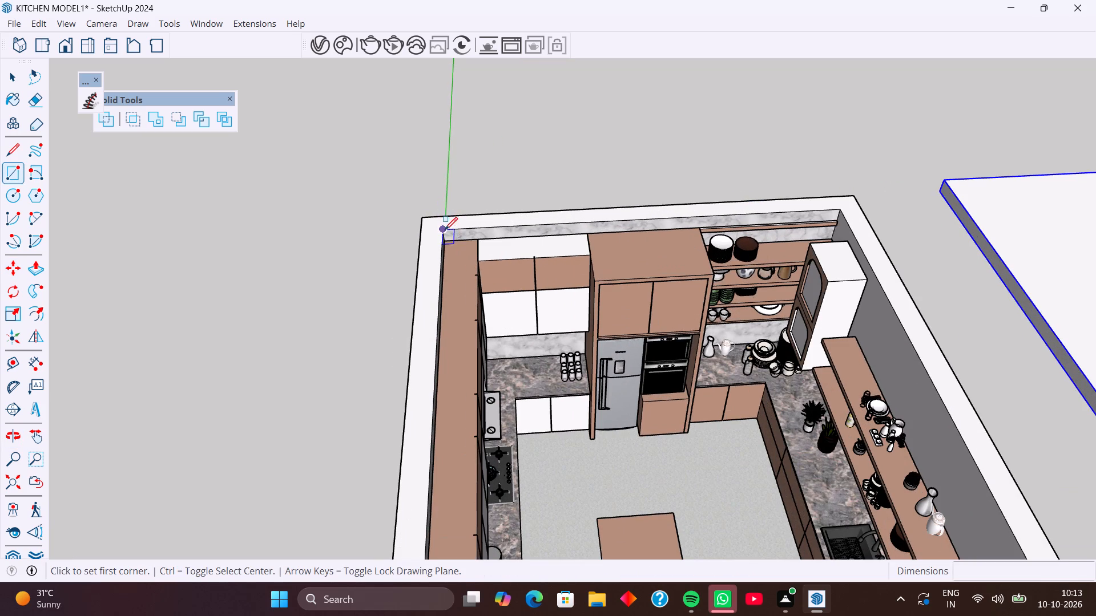
pyautogui.click(444, 231)
pyautogui.scroll(-11, 599, 337)
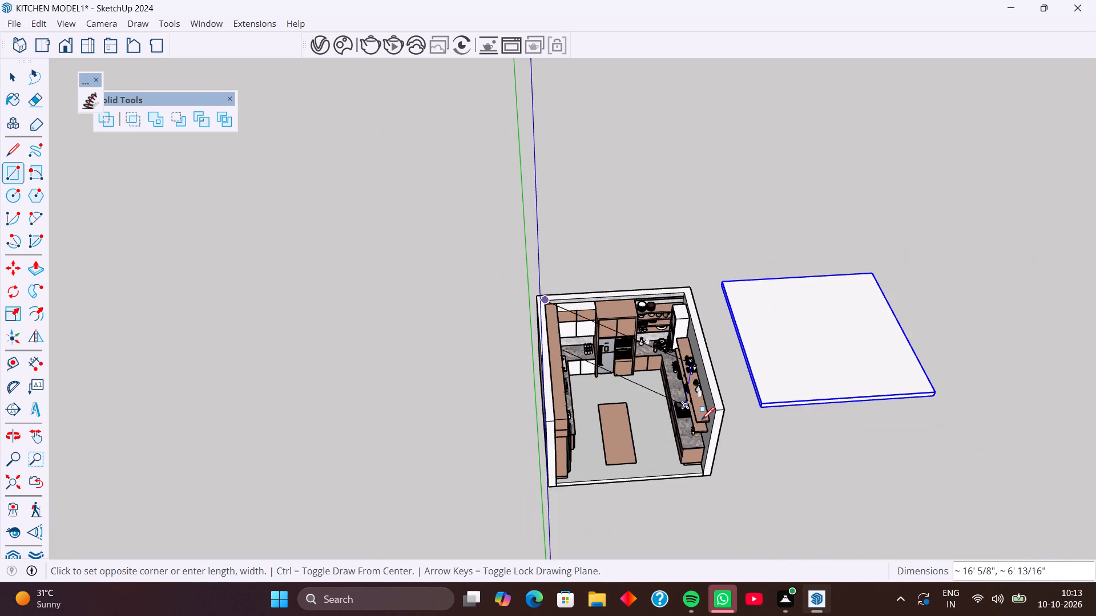
pyautogui.scroll(11, 704, 420)
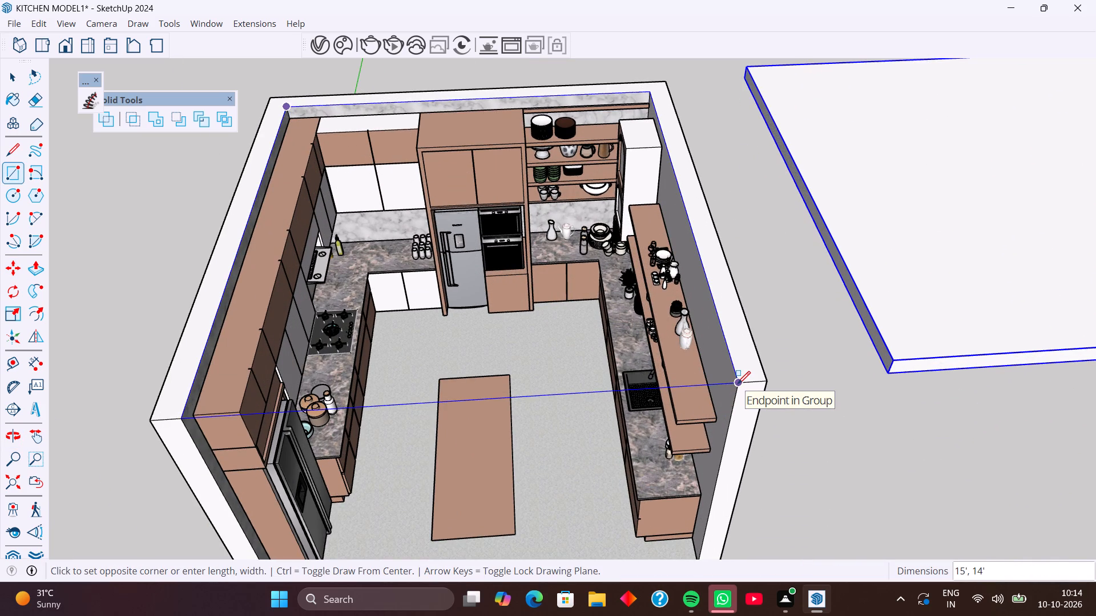
pyautogui.click(738, 384)
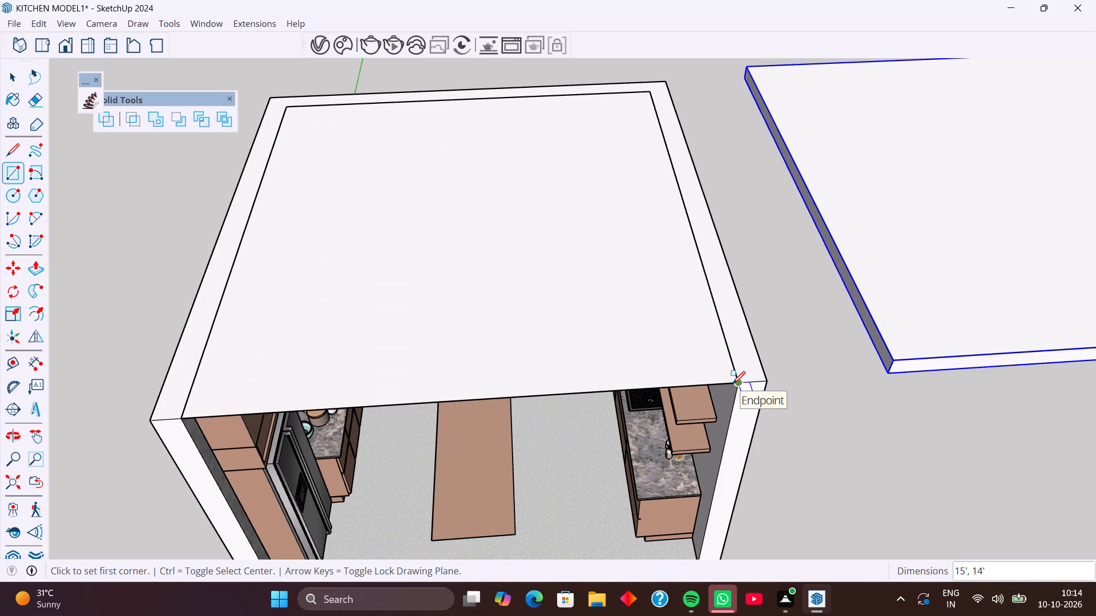
pyautogui.press('p')
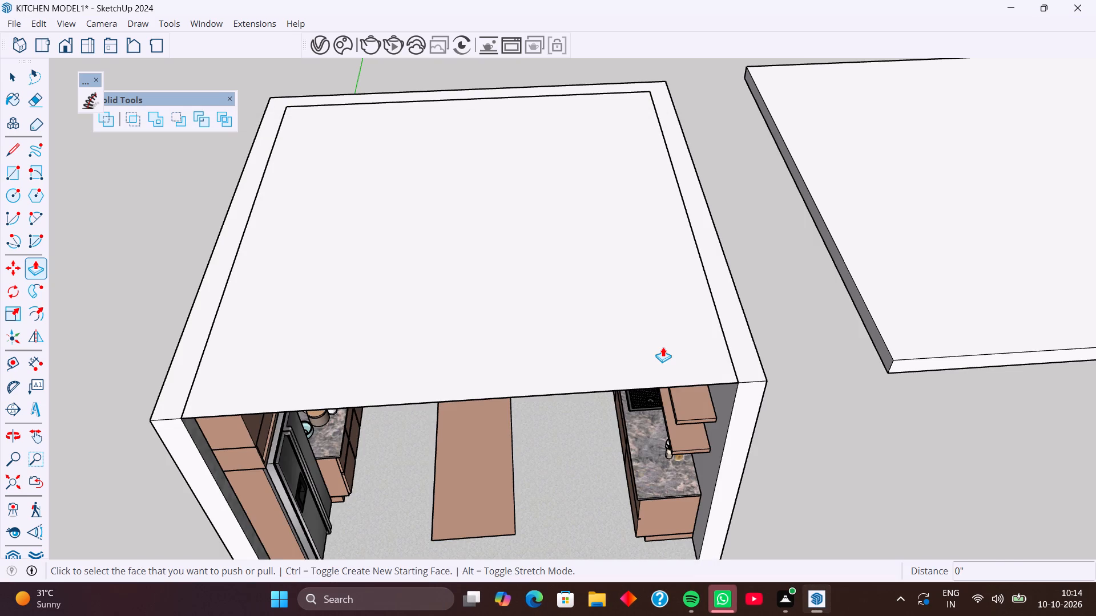
pyautogui.click(601, 359)
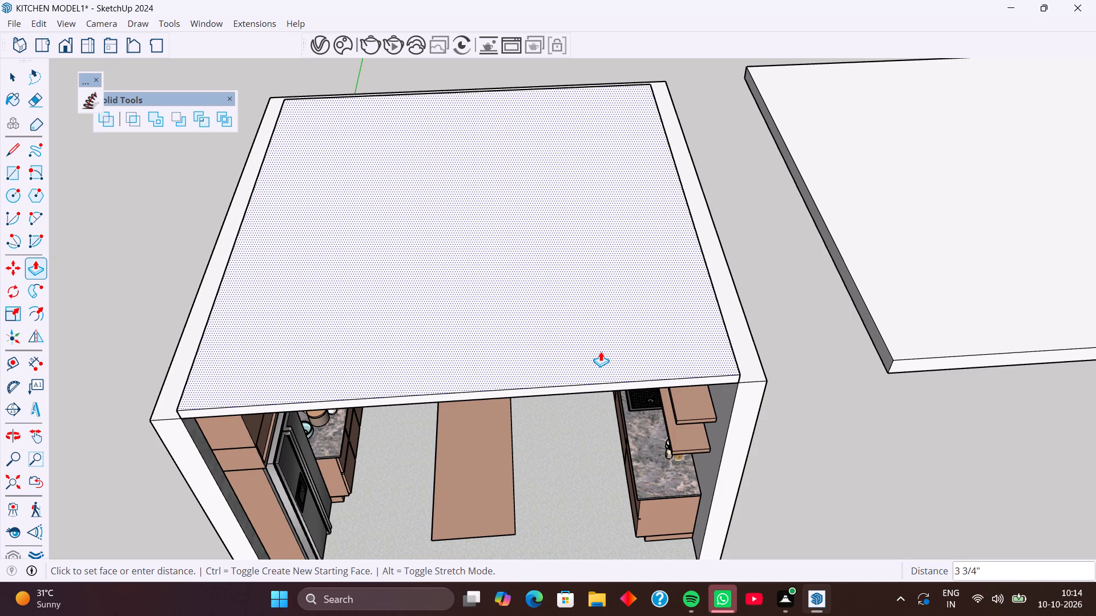
pyautogui.press('6')
pyautogui.press('Return')
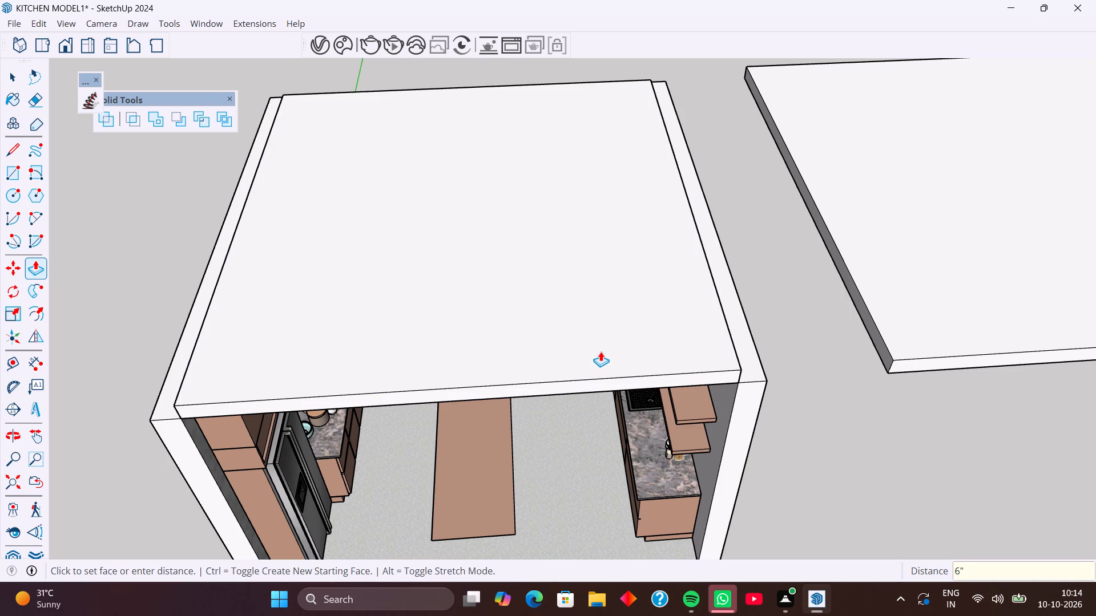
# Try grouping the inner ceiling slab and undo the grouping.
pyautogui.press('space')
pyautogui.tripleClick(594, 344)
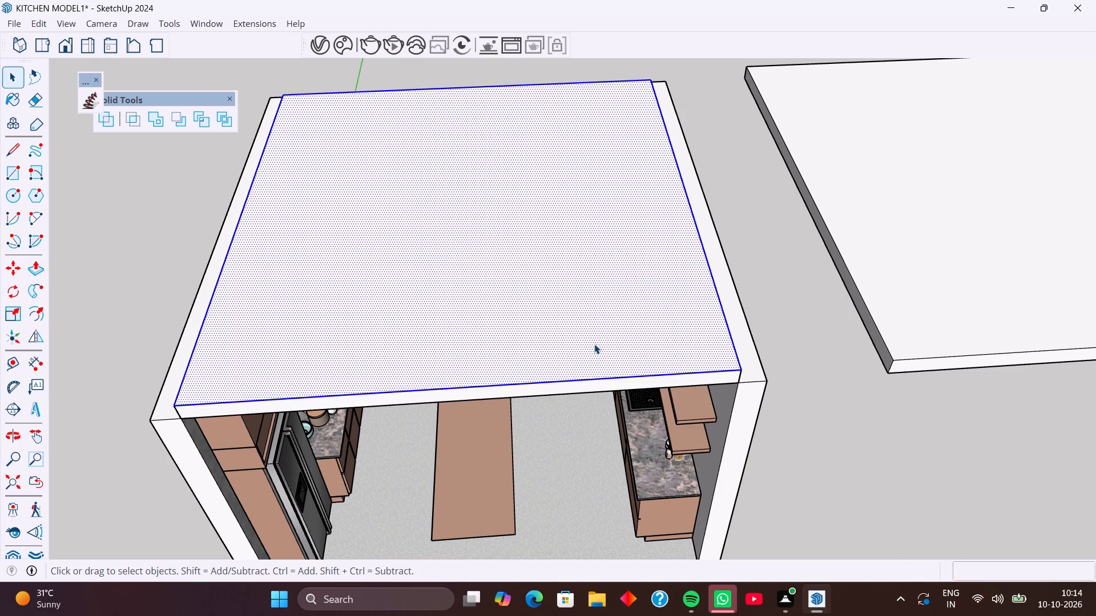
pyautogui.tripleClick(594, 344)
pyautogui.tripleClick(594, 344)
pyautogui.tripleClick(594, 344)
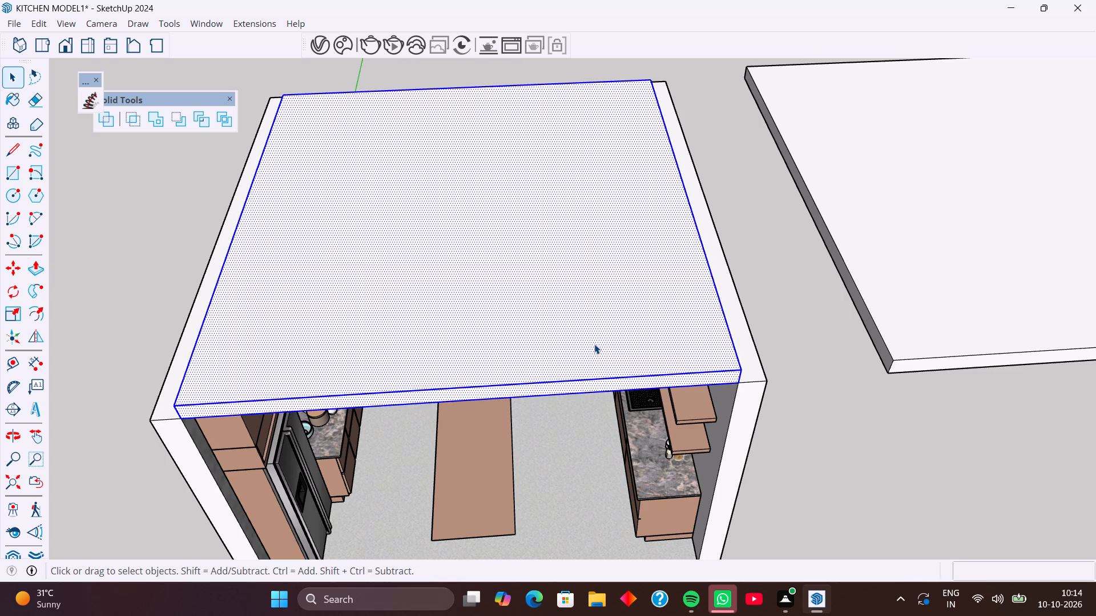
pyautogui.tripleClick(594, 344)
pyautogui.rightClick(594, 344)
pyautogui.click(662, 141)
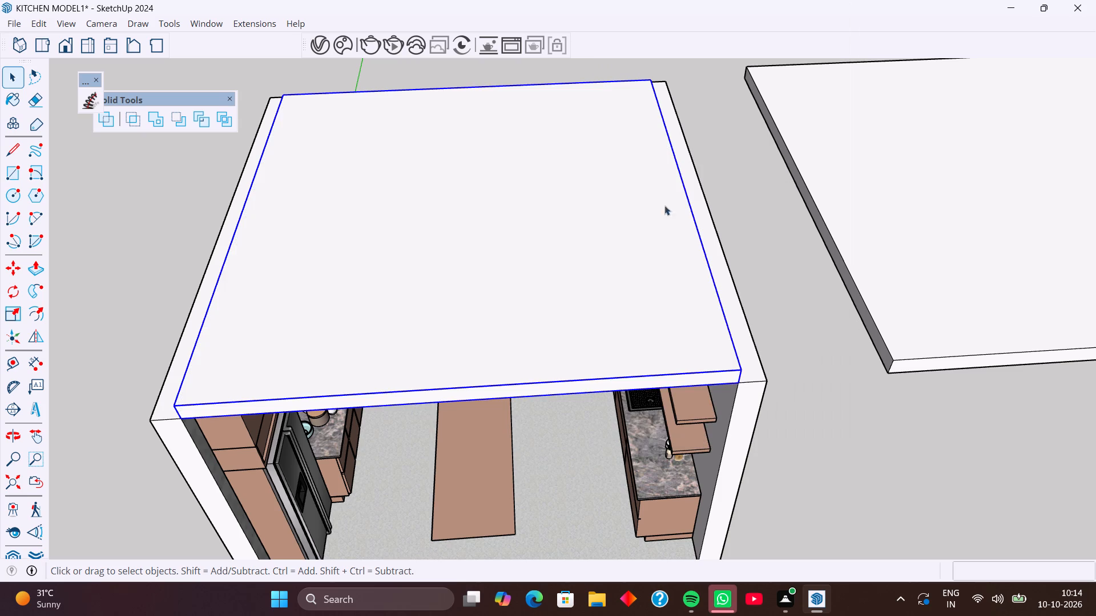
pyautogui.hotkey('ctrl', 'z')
# Offset the edges of the inner ceiling slab's top face inward by 2'.
pyautogui.click(625, 333)
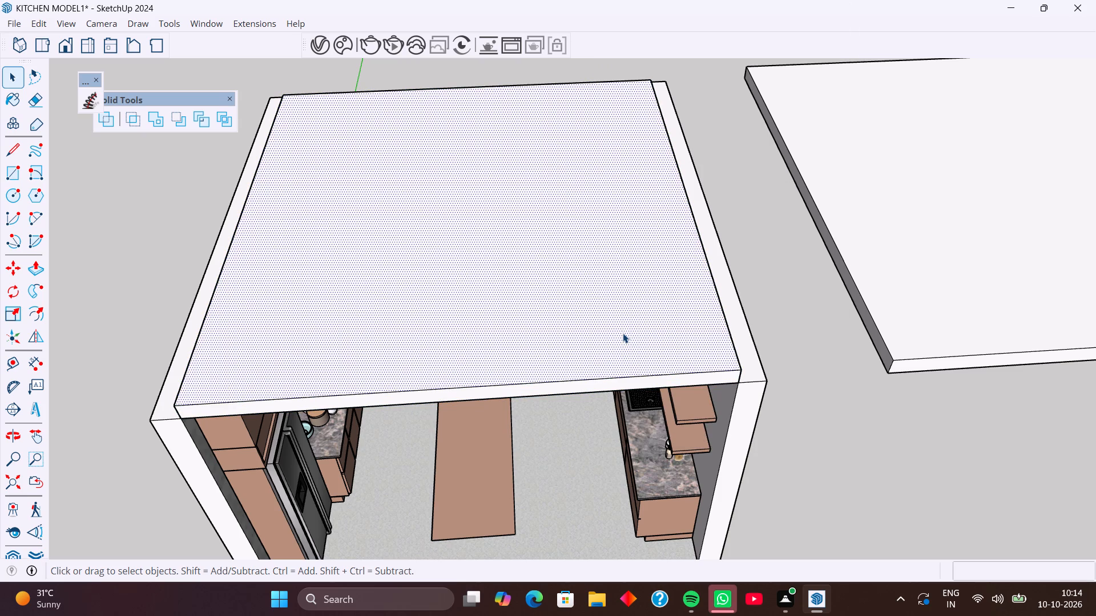
pyautogui.press('f')
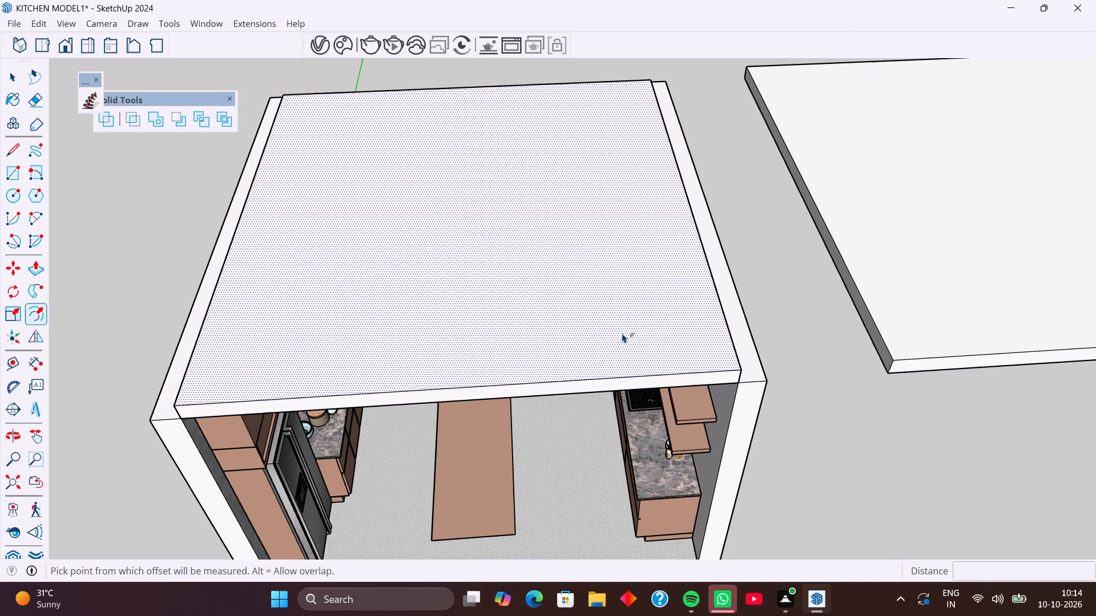
pyautogui.click(622, 333)
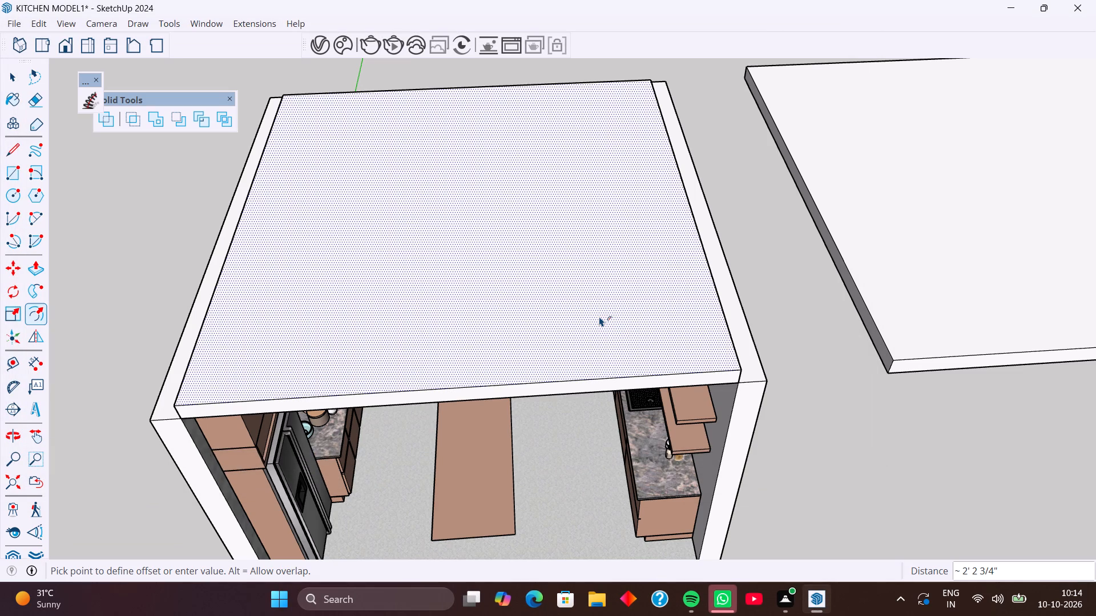
pyautogui.write("2'")
pyautogui.press('Return')
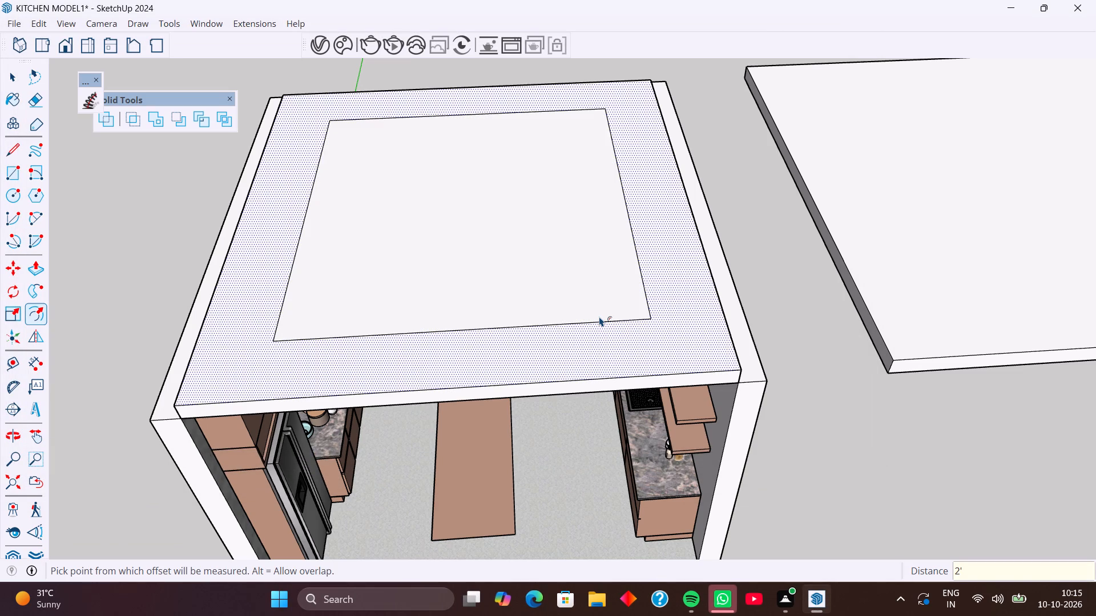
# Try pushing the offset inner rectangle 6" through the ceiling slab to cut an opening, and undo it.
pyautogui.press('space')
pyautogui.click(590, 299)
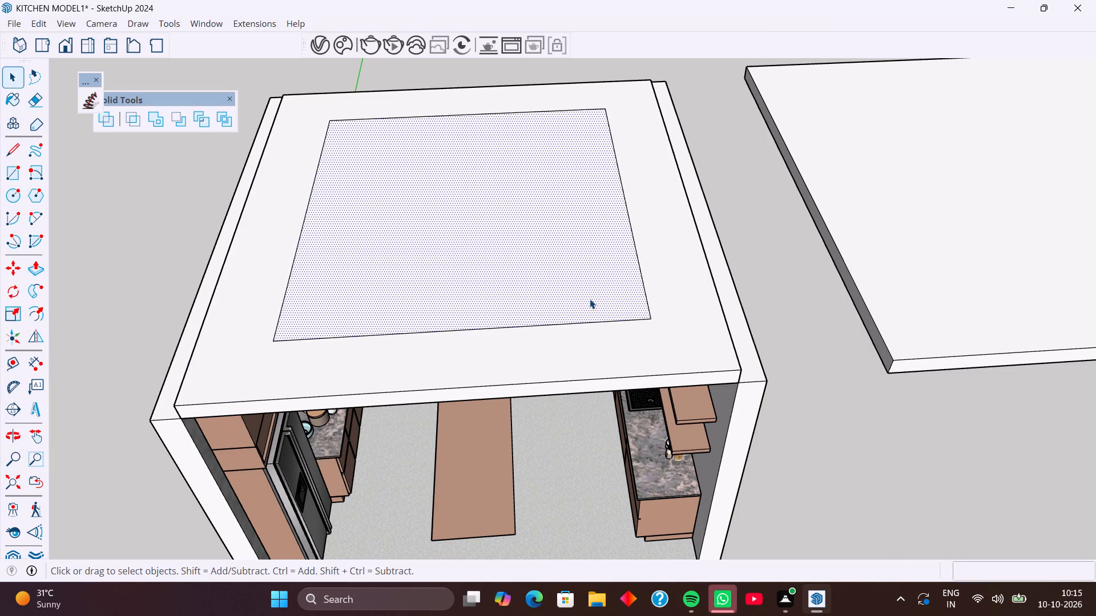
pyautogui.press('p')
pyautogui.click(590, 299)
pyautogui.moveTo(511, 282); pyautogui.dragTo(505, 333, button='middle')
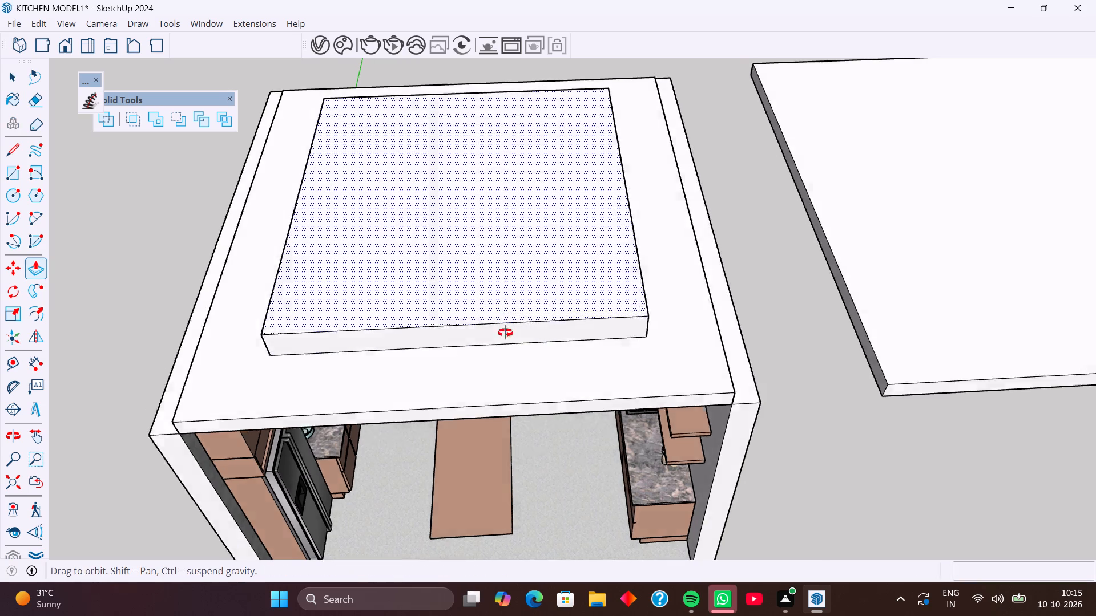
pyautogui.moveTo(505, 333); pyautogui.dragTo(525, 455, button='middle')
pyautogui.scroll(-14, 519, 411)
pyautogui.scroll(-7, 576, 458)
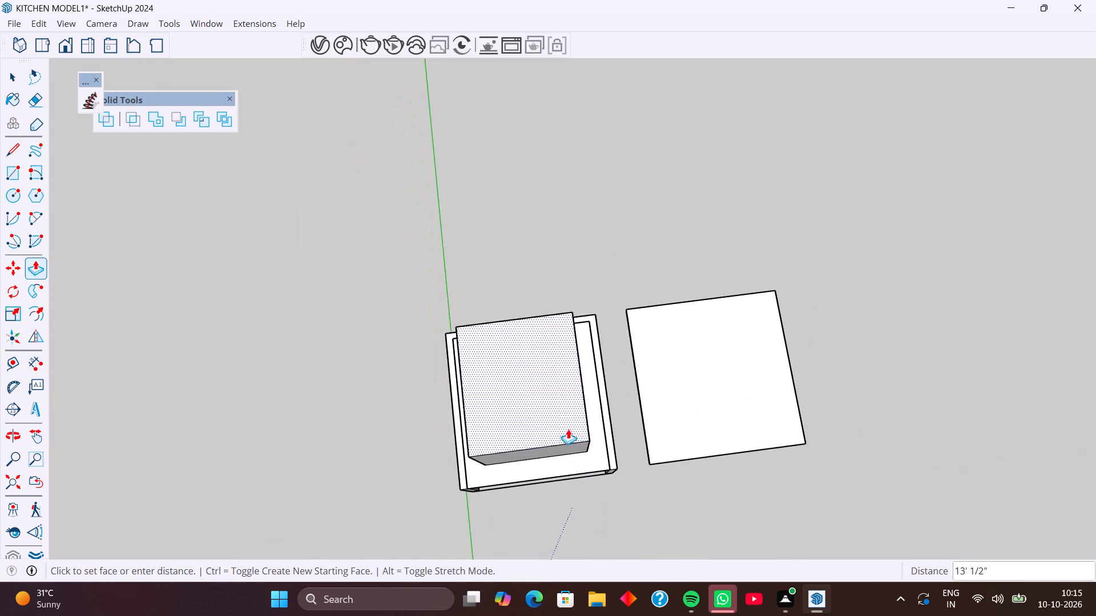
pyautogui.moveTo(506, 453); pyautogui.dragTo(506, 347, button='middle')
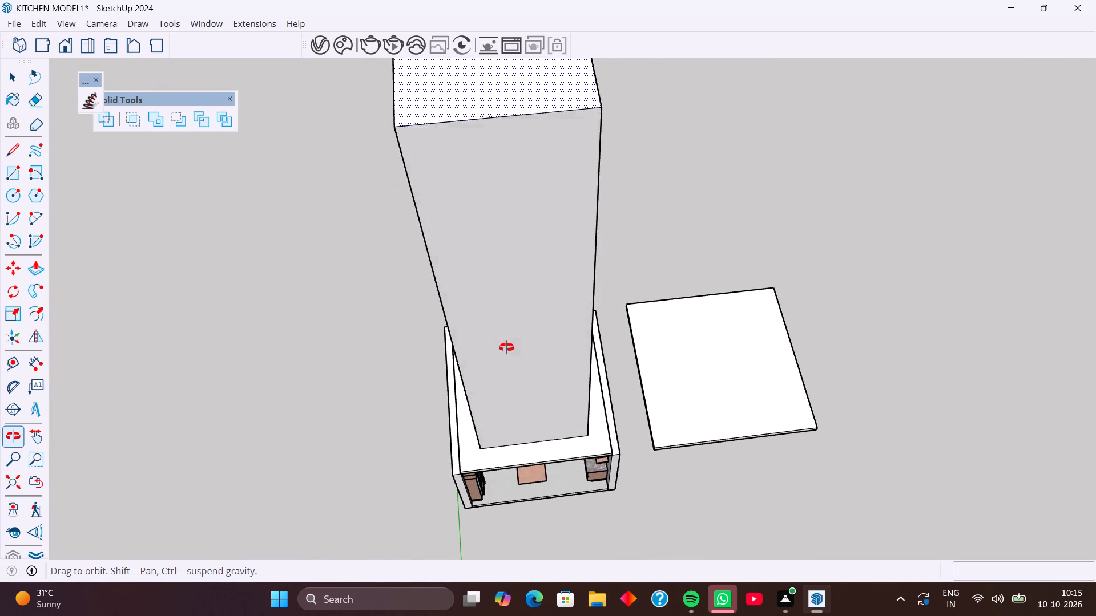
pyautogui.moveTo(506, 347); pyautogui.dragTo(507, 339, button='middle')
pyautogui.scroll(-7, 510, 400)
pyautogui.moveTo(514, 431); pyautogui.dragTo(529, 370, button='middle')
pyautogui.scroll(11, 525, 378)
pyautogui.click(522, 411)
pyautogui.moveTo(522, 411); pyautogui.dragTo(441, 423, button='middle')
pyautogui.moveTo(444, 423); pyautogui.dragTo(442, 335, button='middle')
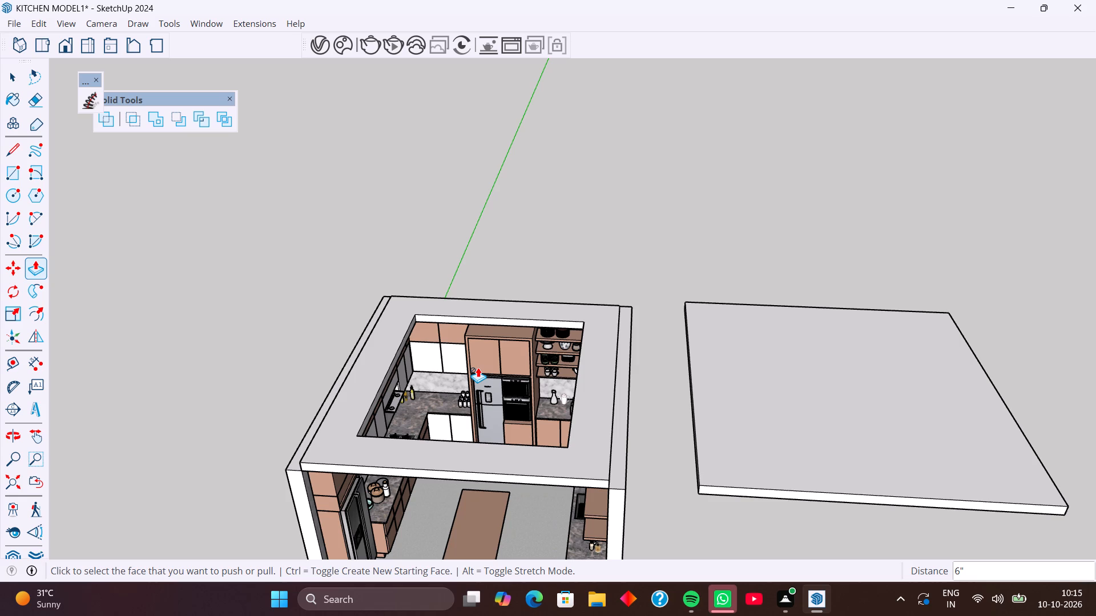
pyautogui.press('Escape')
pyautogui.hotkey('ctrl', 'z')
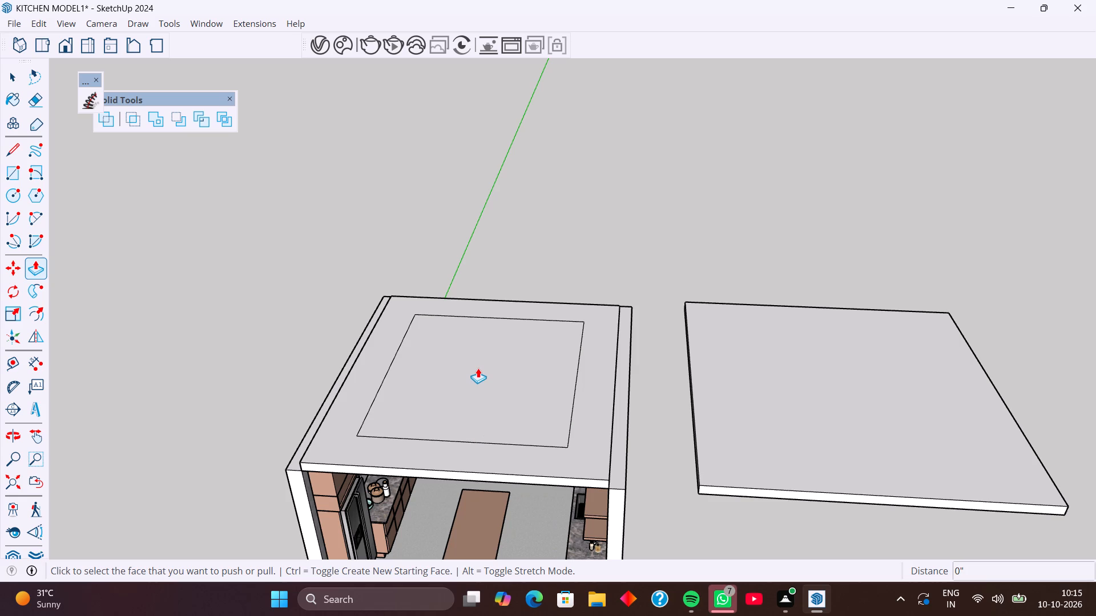
# Copy the offset inner rectangle face on top of the ceiling slab.
pyautogui.press('space')
pyautogui.click(478, 388)
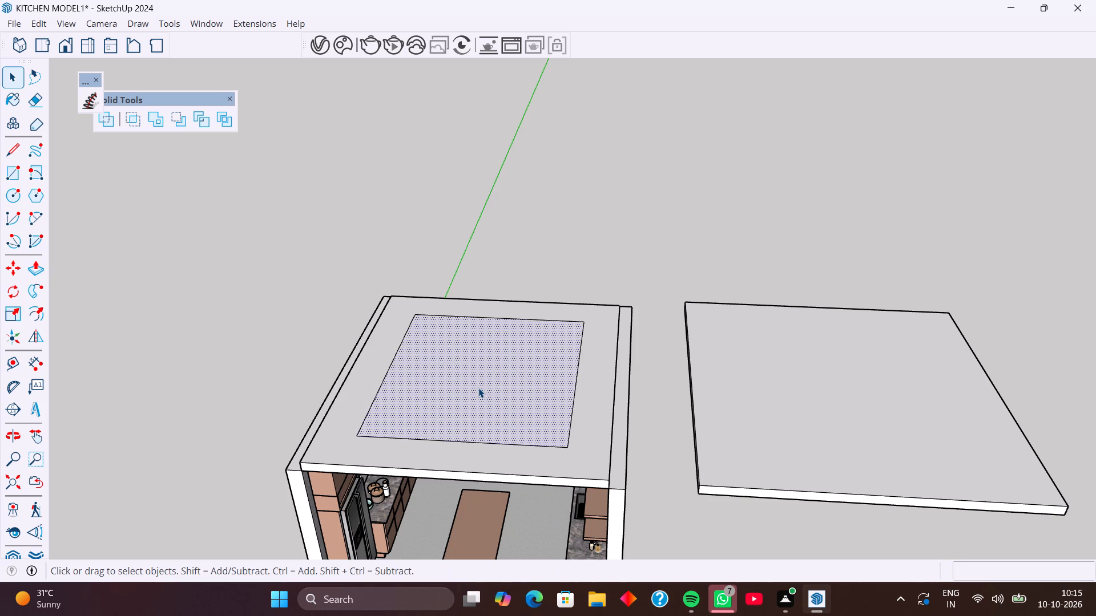
pyautogui.hotkey('ctrl', 'c')
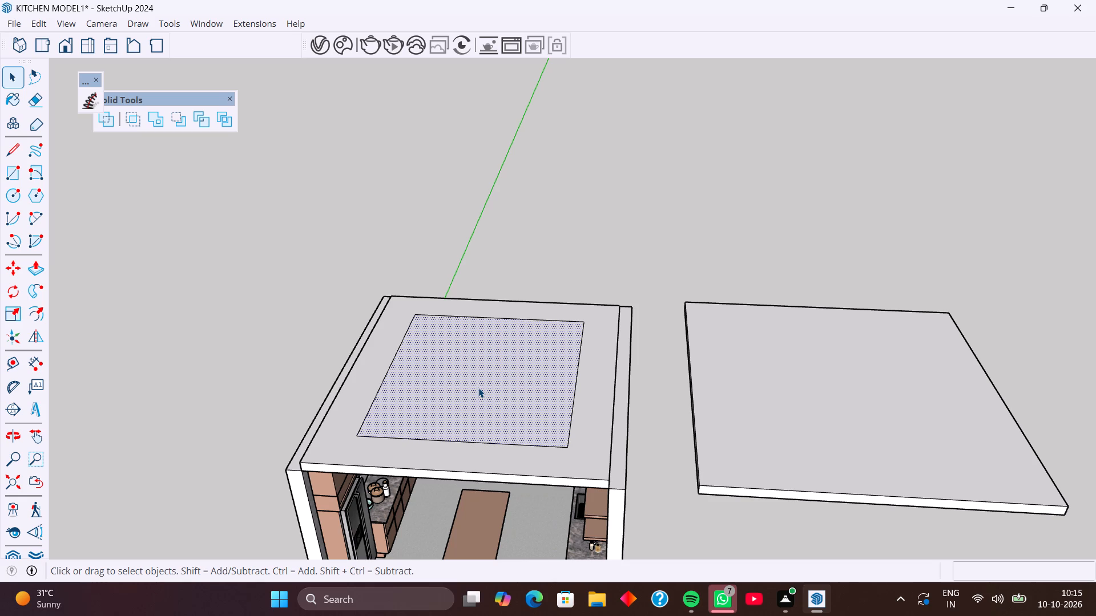
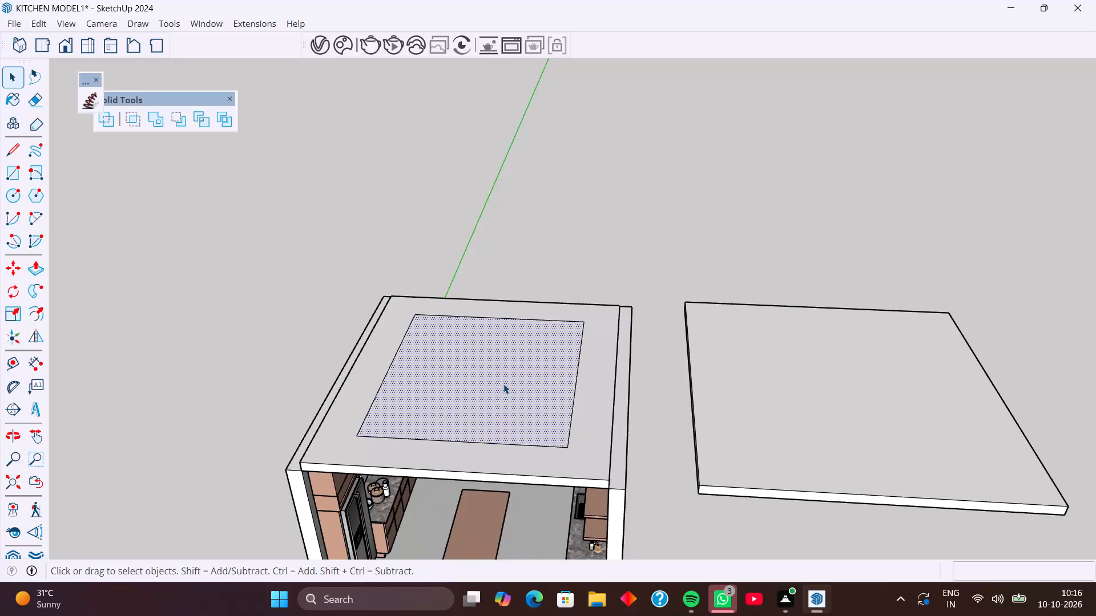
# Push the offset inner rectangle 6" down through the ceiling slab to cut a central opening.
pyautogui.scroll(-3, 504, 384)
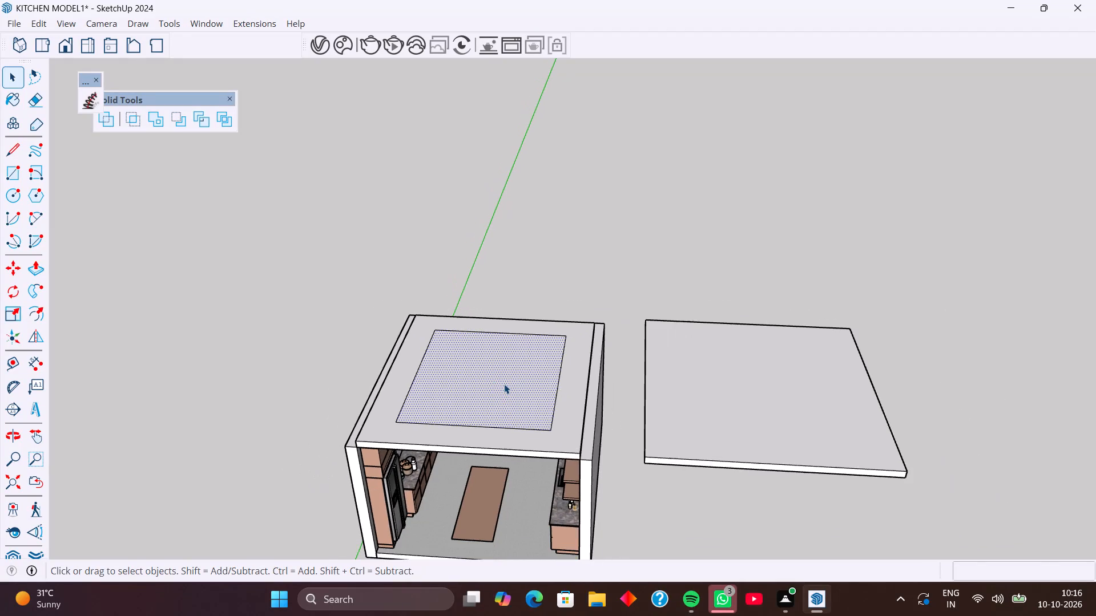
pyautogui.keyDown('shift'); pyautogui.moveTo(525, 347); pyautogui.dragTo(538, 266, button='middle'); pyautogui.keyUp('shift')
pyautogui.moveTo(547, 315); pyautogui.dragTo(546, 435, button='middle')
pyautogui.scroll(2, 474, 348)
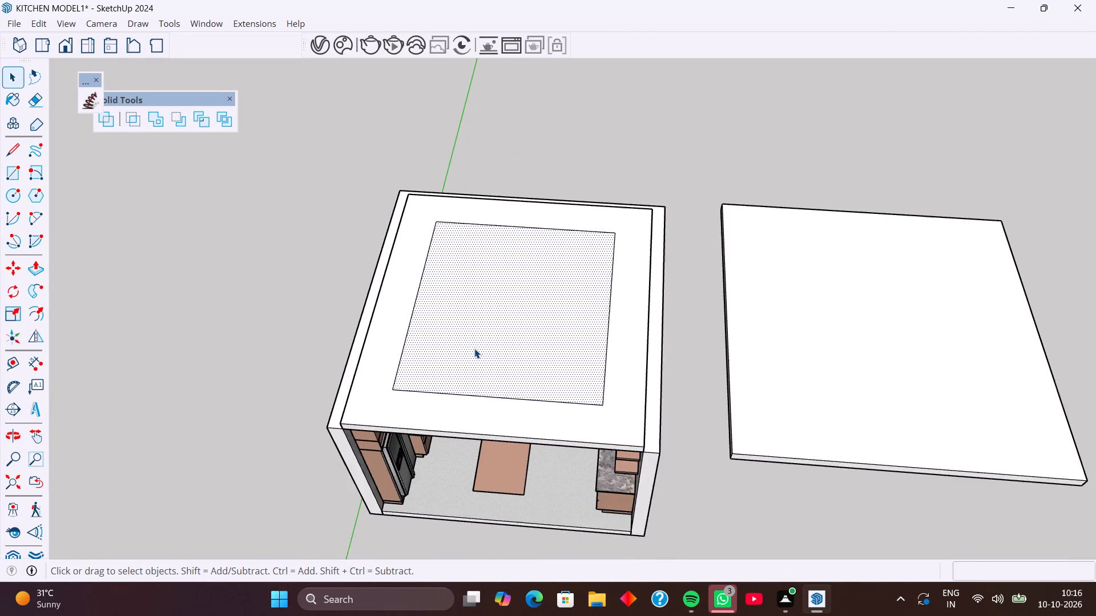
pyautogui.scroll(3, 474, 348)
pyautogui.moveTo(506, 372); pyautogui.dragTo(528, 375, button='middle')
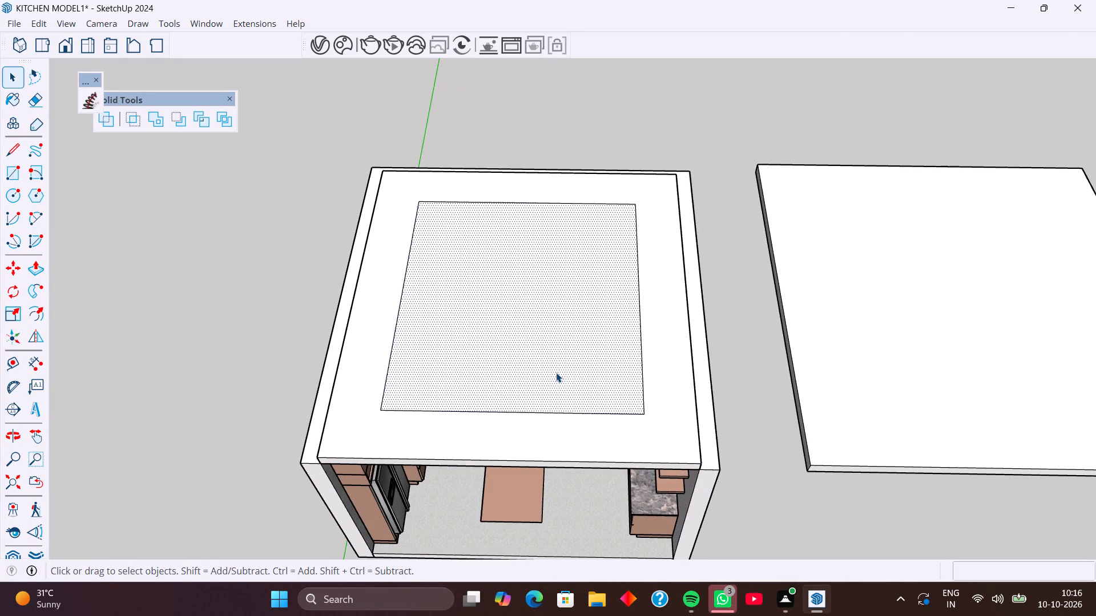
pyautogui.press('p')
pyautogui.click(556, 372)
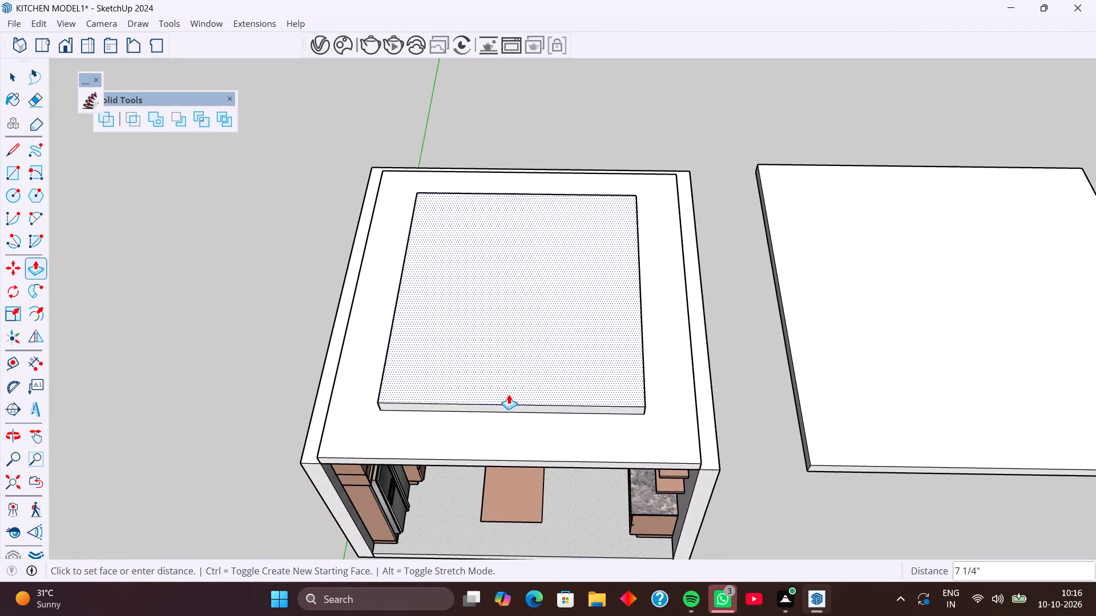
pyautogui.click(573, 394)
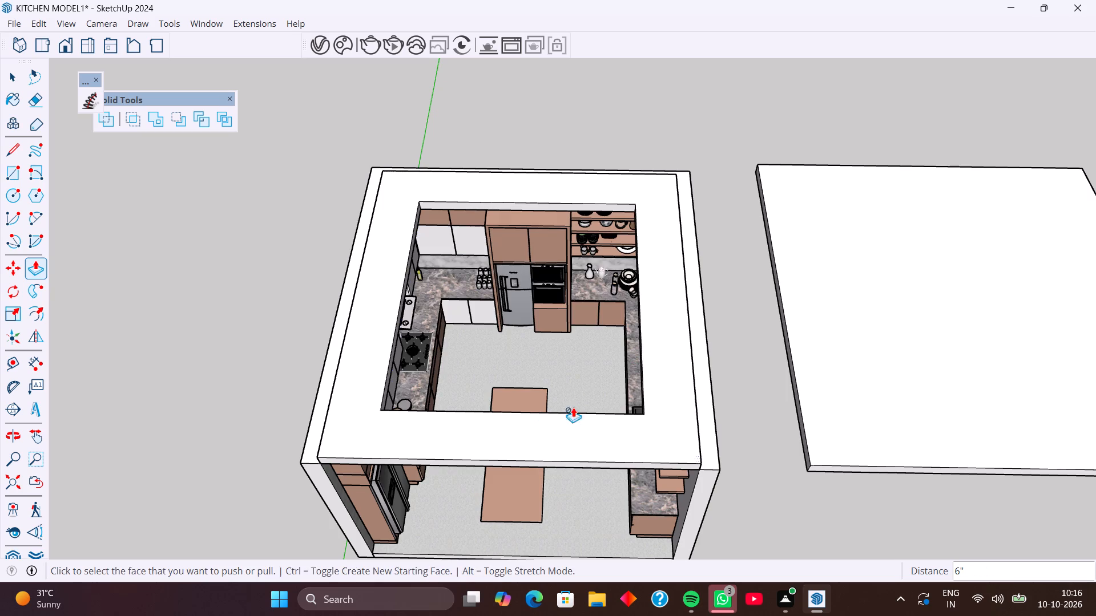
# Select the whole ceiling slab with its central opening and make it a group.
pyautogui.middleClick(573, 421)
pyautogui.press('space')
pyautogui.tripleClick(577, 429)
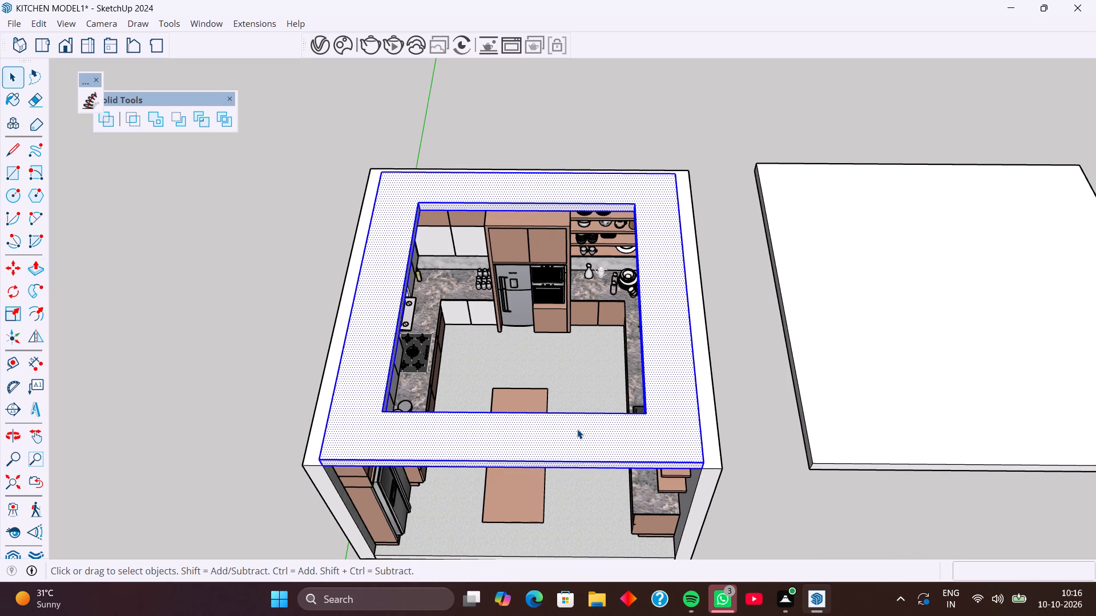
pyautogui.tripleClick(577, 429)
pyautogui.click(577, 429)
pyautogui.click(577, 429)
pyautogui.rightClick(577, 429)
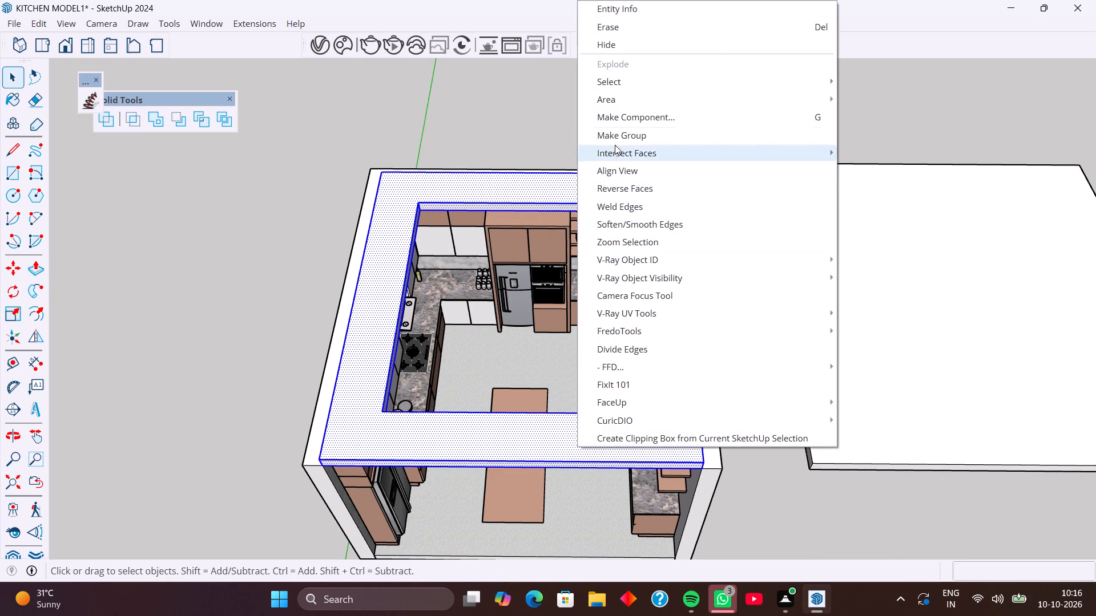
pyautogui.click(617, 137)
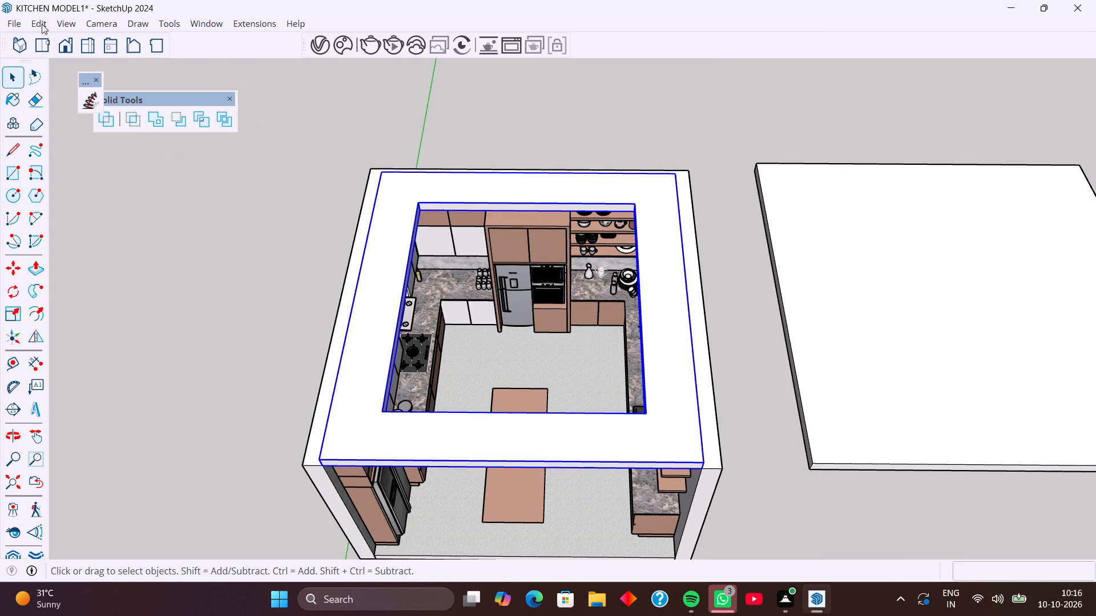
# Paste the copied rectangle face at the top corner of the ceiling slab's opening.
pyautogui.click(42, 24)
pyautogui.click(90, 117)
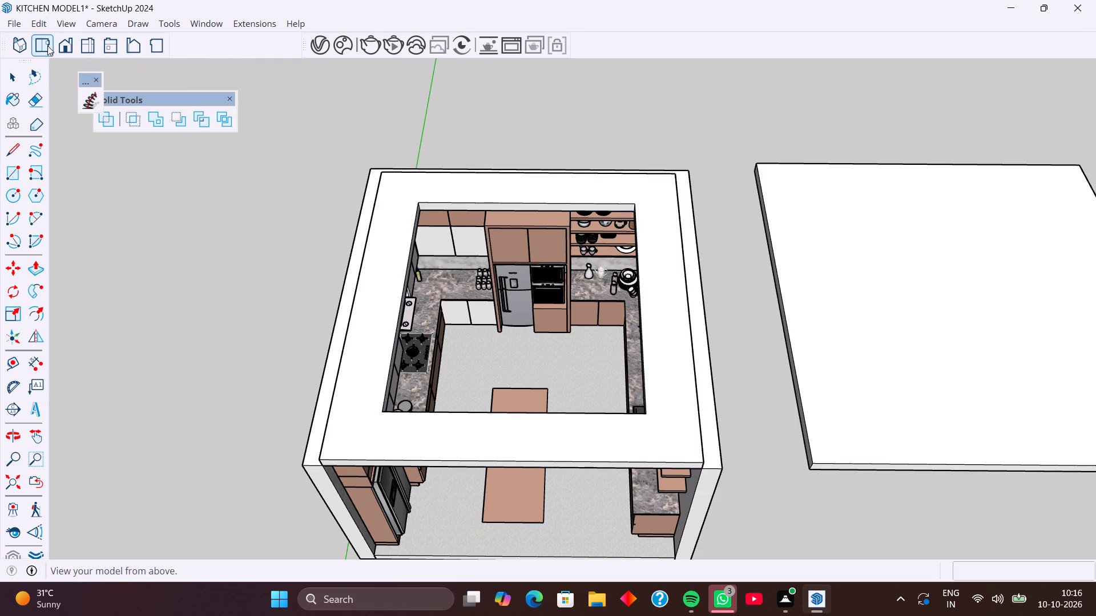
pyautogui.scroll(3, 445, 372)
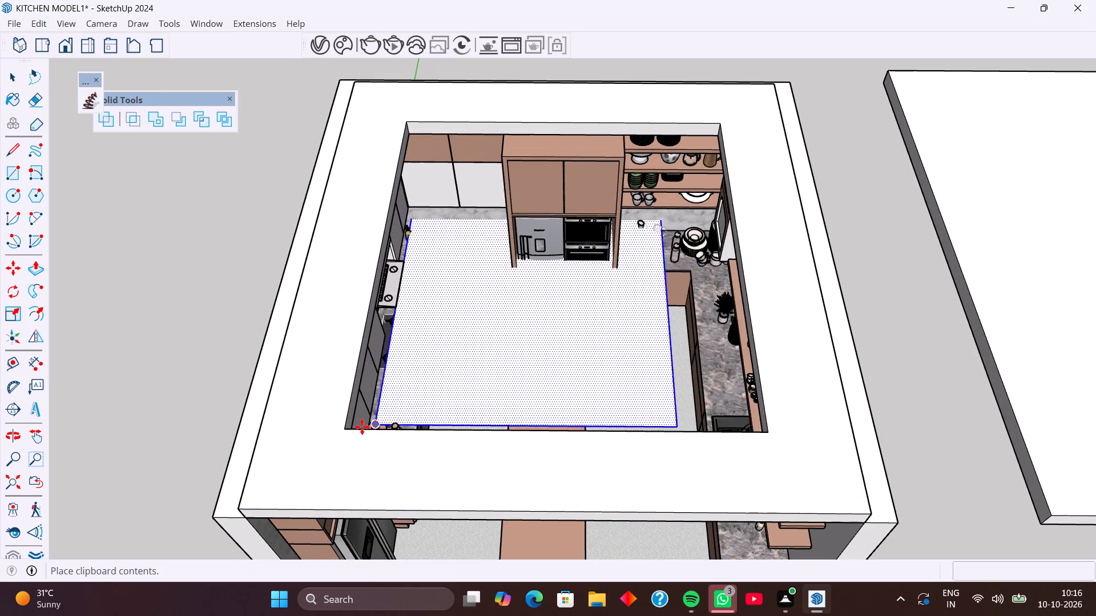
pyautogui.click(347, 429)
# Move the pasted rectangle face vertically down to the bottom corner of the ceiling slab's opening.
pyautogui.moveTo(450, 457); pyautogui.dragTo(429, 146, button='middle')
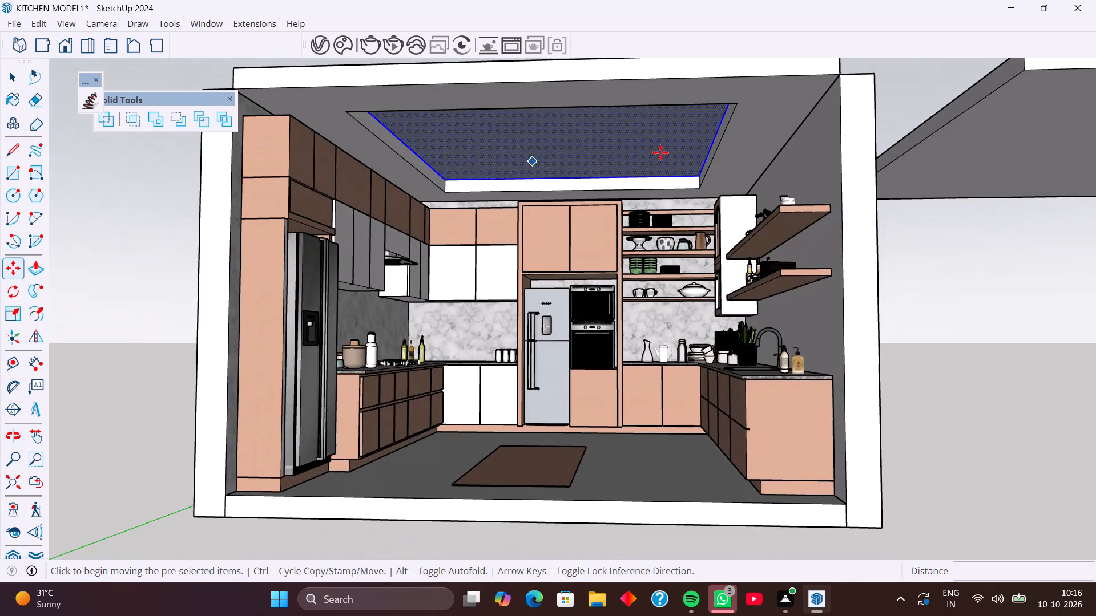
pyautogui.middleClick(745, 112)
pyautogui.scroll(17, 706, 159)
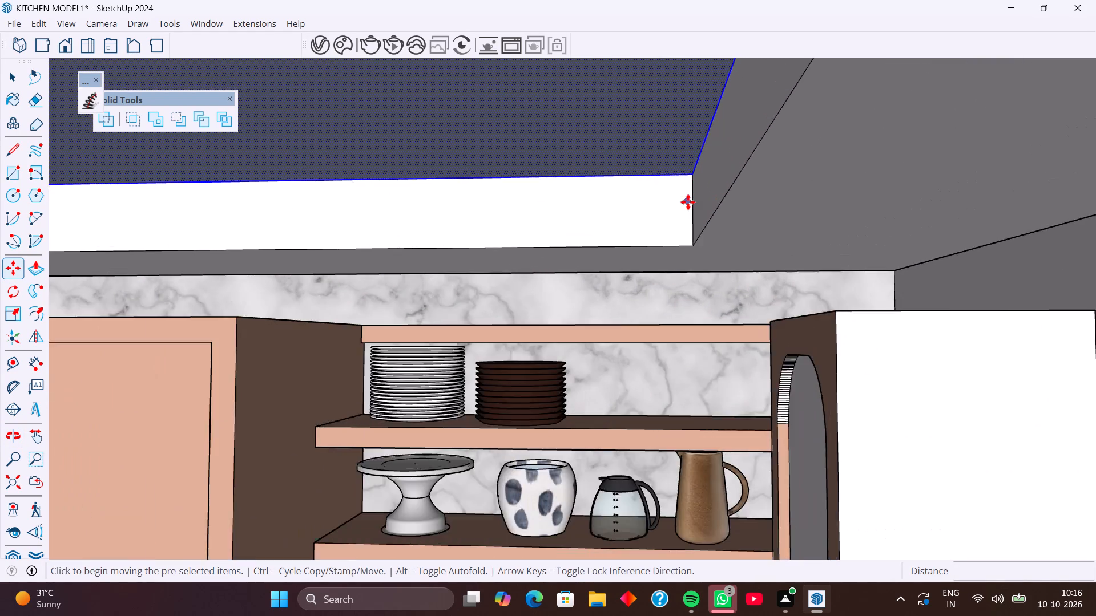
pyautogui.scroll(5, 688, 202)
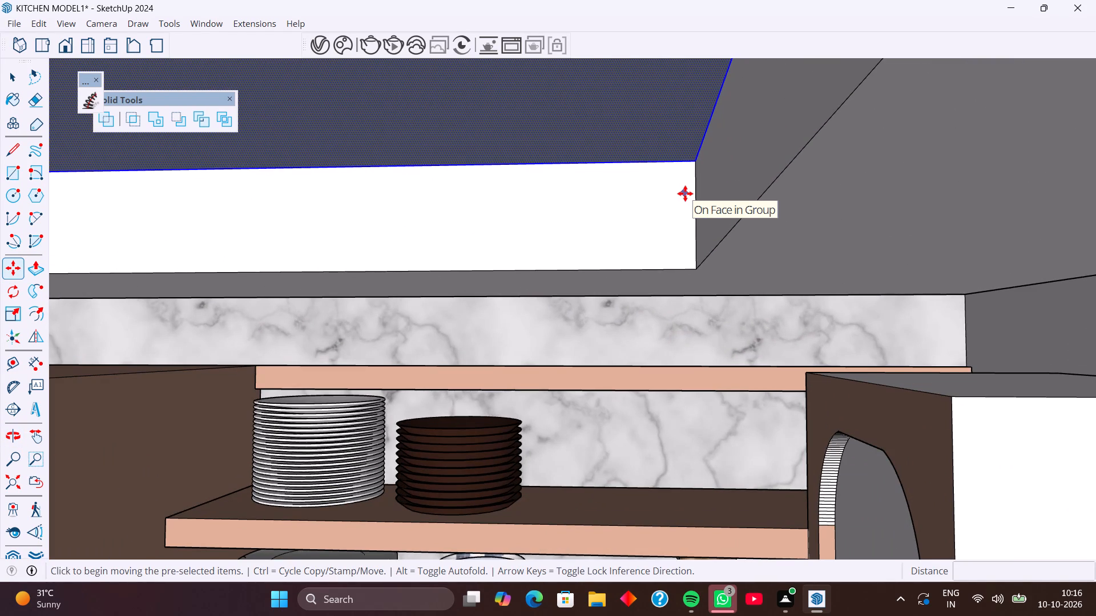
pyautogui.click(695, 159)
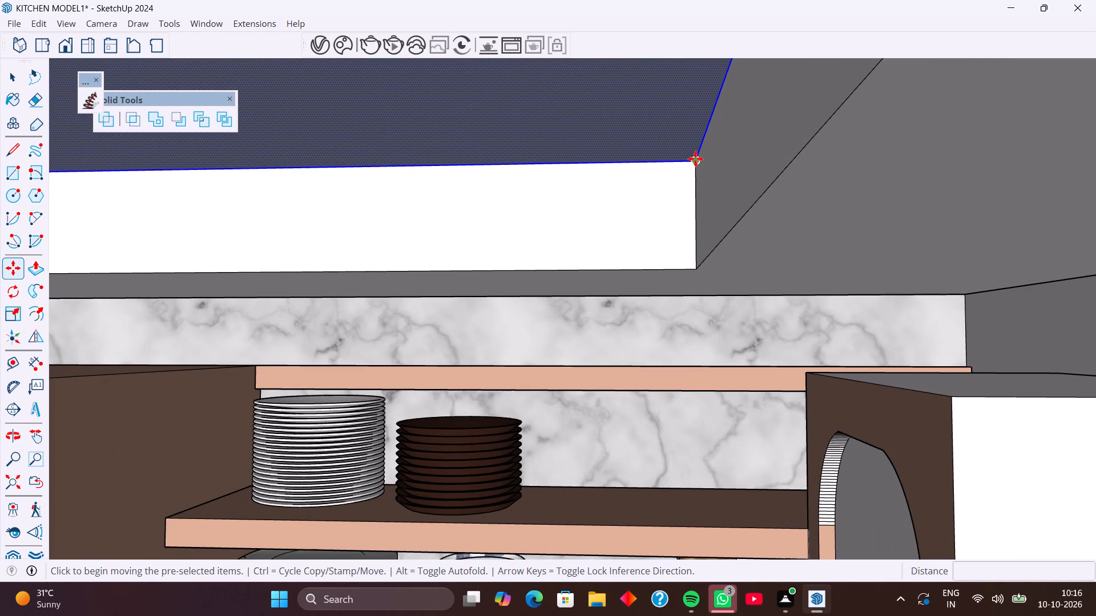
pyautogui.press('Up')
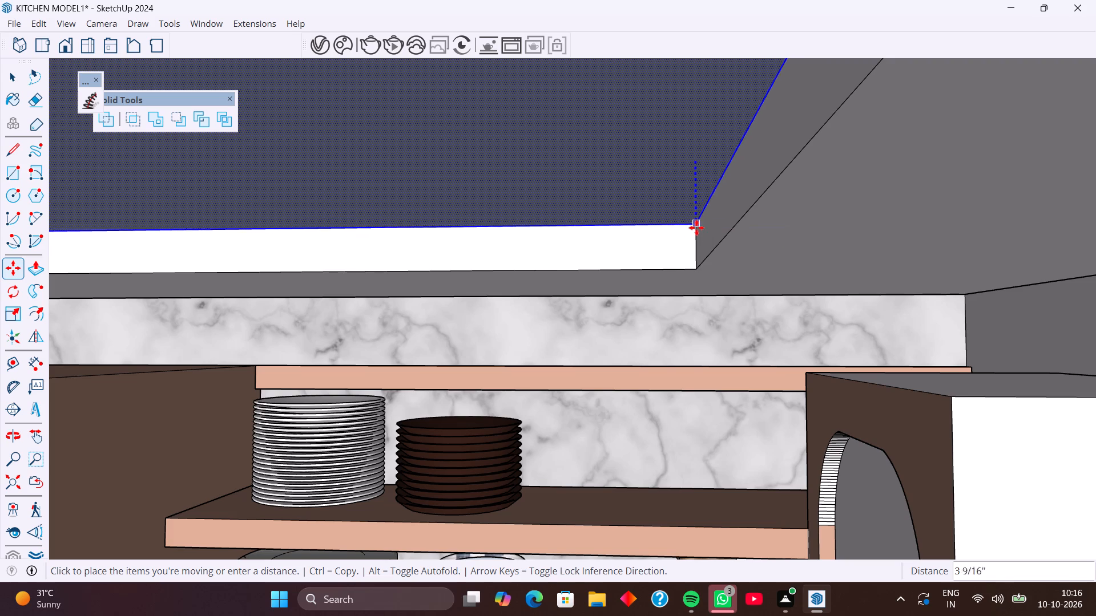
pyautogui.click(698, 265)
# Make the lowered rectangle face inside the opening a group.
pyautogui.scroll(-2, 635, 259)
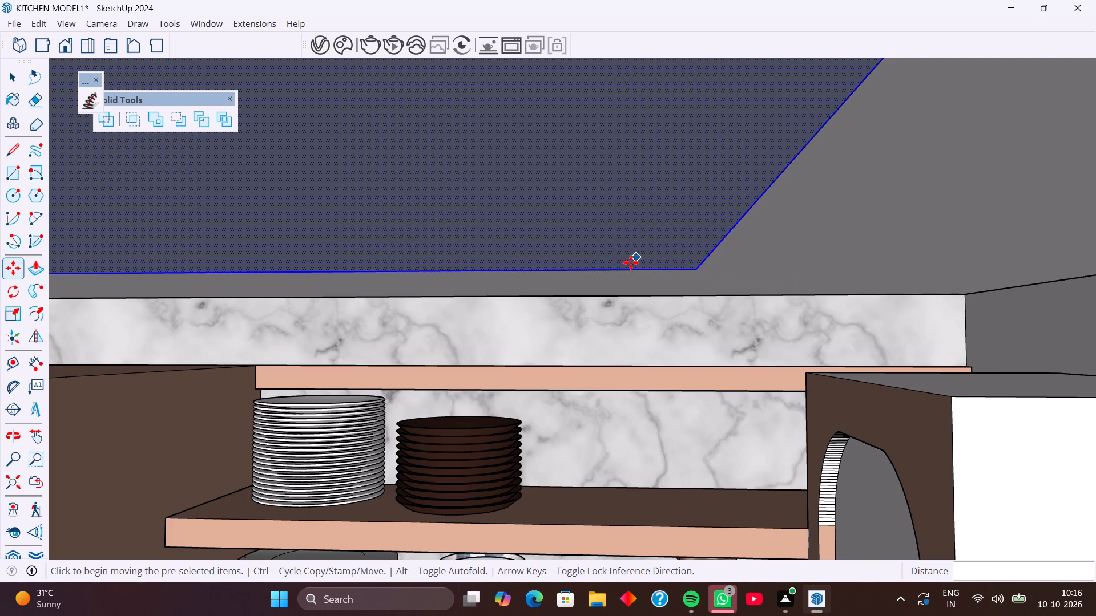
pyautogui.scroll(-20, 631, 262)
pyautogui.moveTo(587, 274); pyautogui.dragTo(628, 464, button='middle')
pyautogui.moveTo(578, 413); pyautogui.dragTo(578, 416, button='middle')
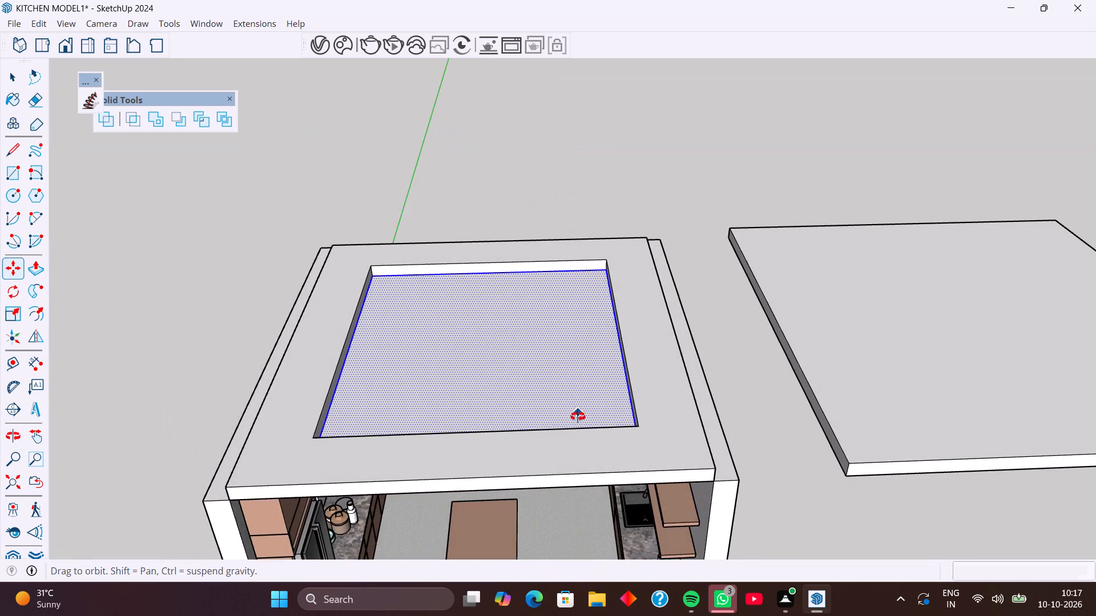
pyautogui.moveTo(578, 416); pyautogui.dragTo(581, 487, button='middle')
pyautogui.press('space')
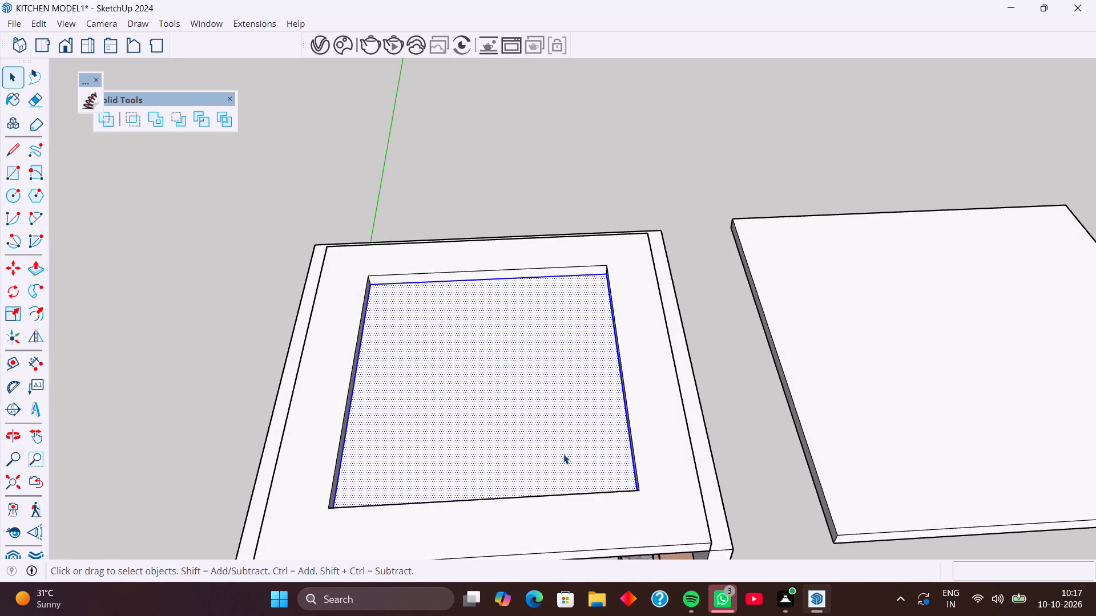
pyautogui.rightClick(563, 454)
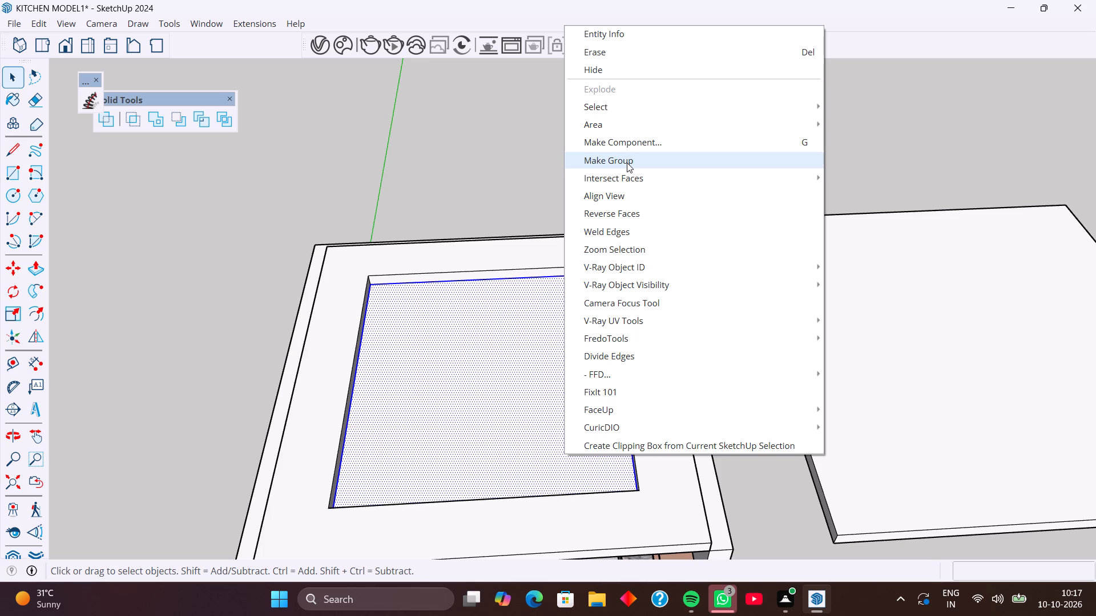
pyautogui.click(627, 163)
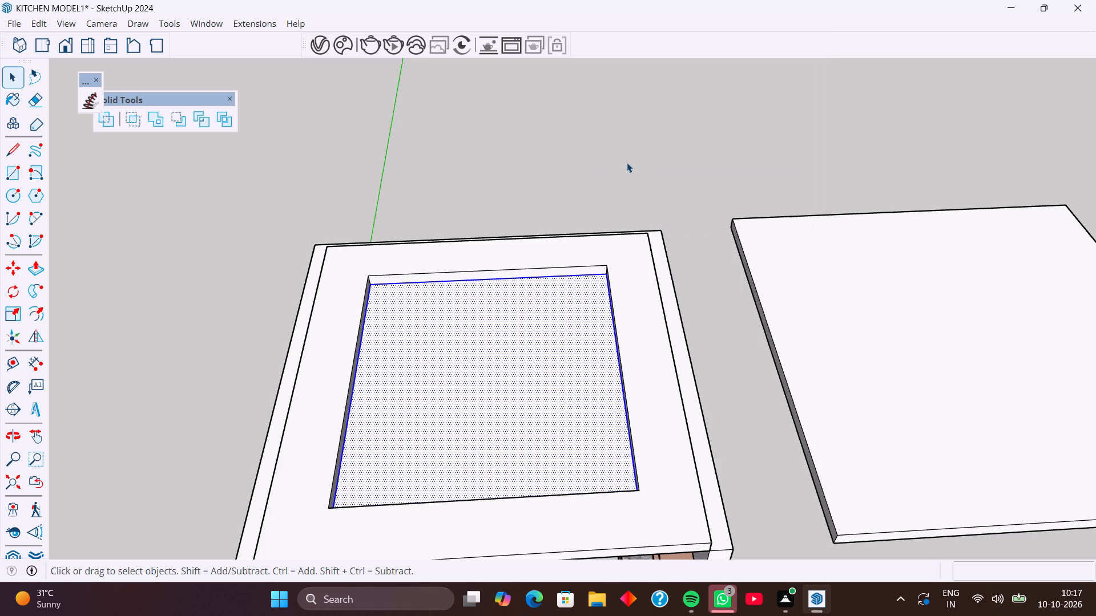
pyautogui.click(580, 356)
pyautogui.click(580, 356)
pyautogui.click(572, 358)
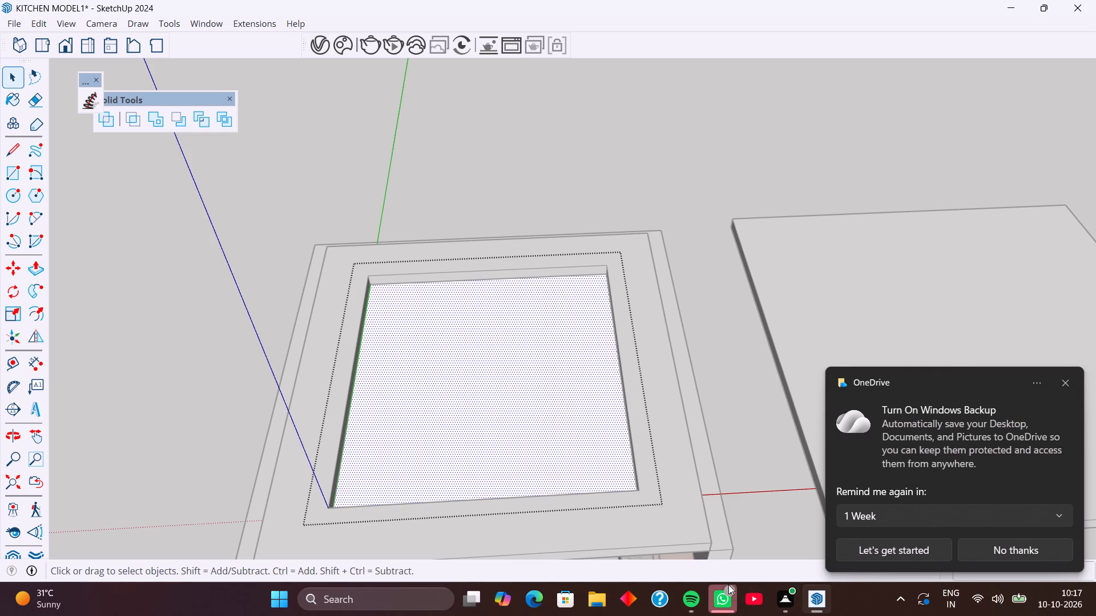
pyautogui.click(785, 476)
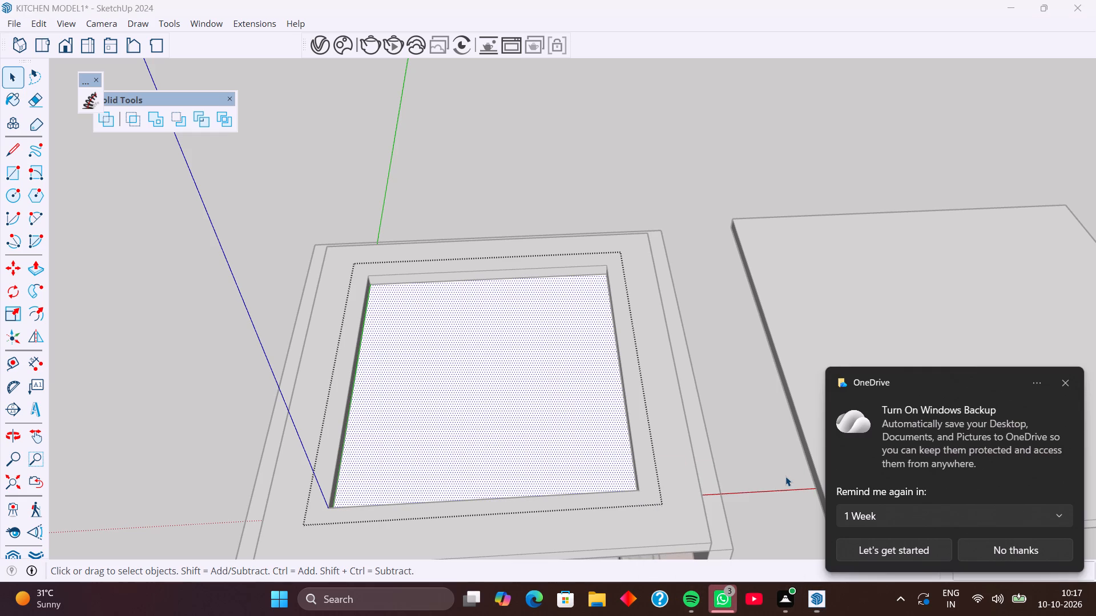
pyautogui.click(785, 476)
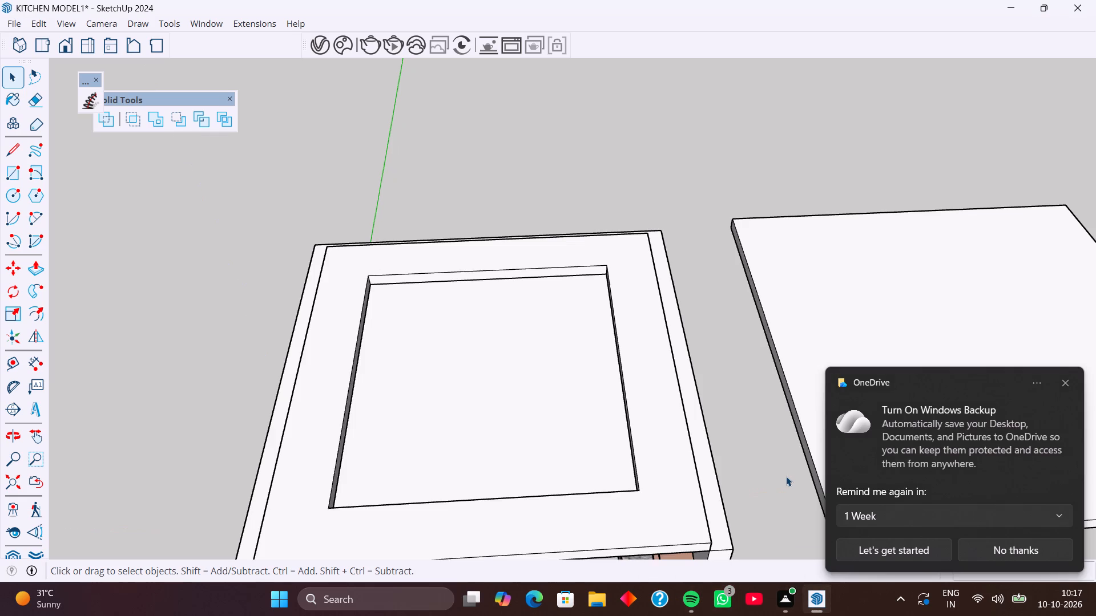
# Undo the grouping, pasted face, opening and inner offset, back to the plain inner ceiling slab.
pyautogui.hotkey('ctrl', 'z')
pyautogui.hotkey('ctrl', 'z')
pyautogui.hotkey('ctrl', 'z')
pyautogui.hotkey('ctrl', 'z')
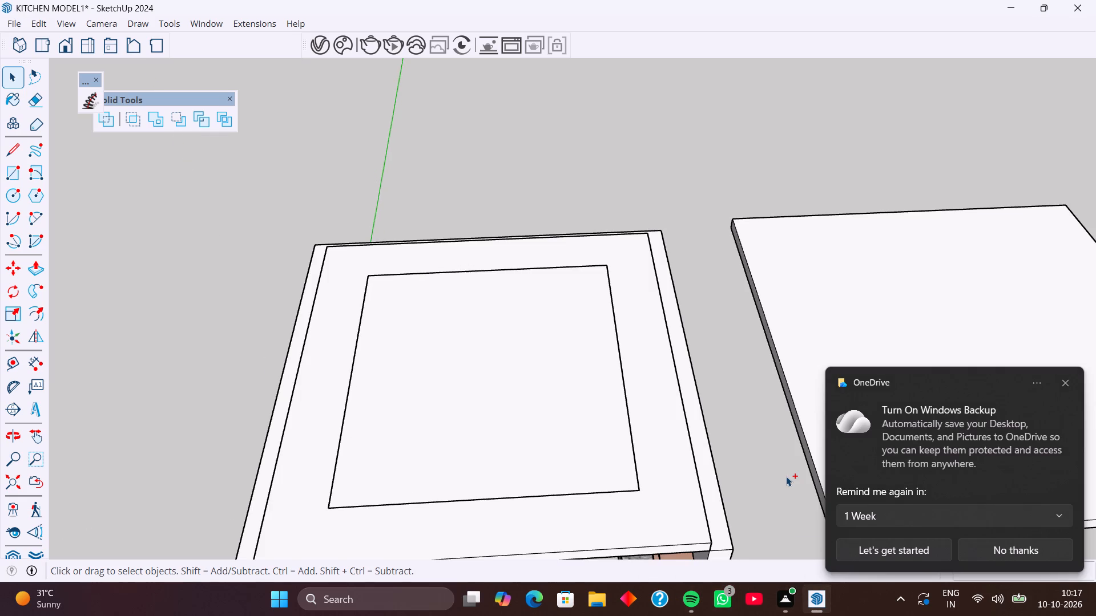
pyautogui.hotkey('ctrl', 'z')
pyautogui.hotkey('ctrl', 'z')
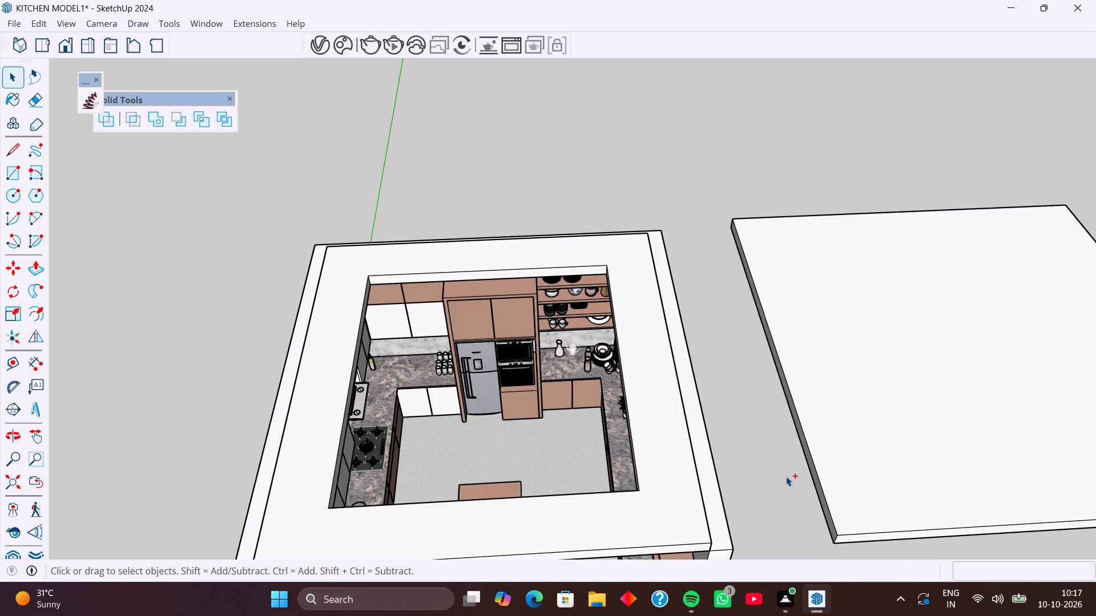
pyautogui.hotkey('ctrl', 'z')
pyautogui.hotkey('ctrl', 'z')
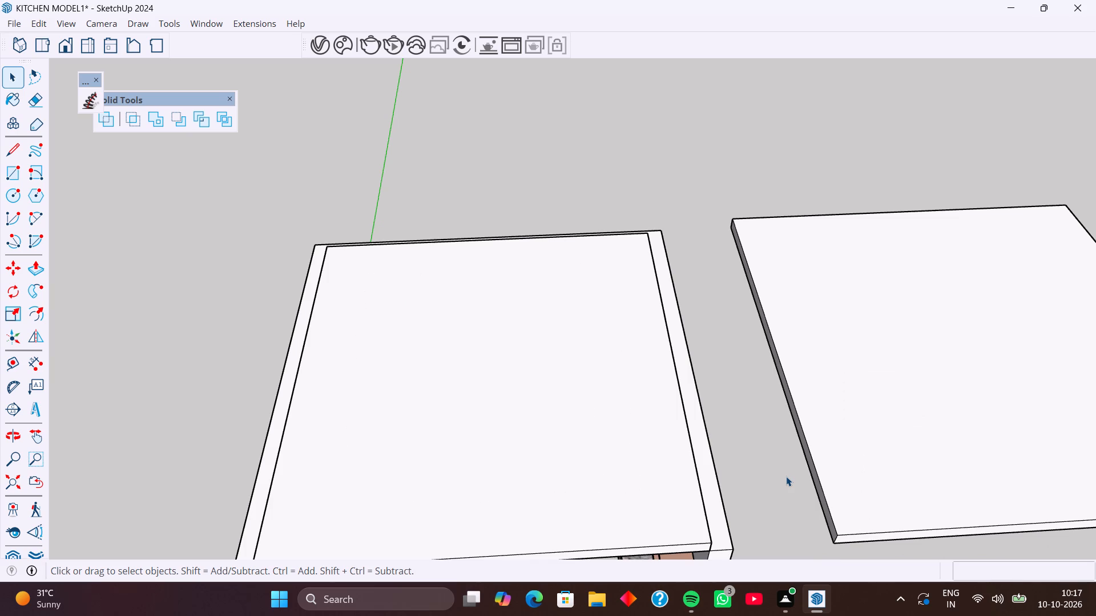
# Select the top face of the inner ceiling slab.
pyautogui.click(562, 441)
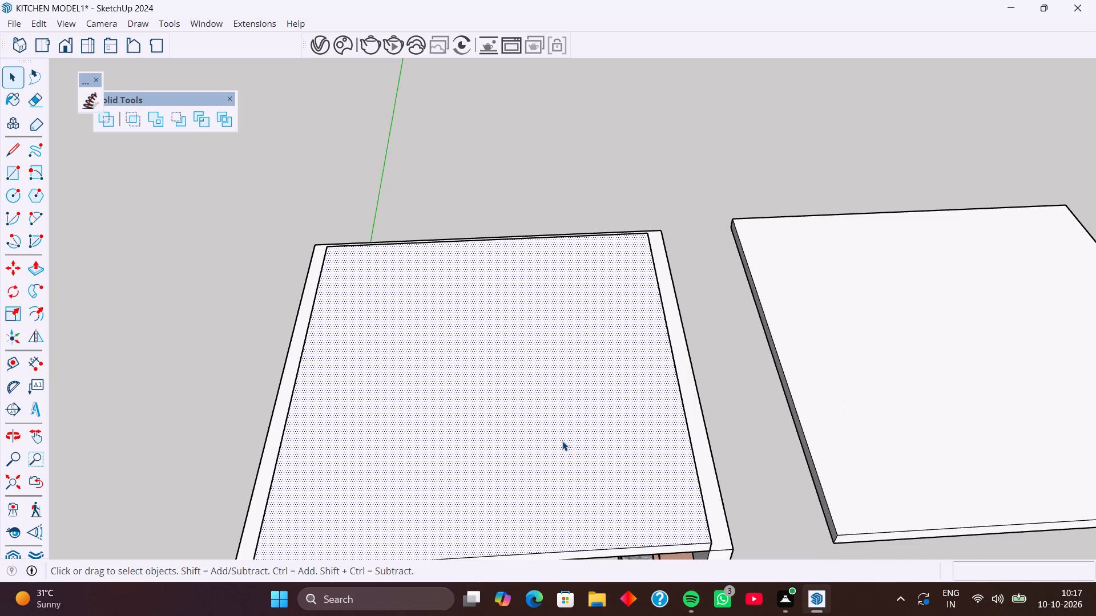
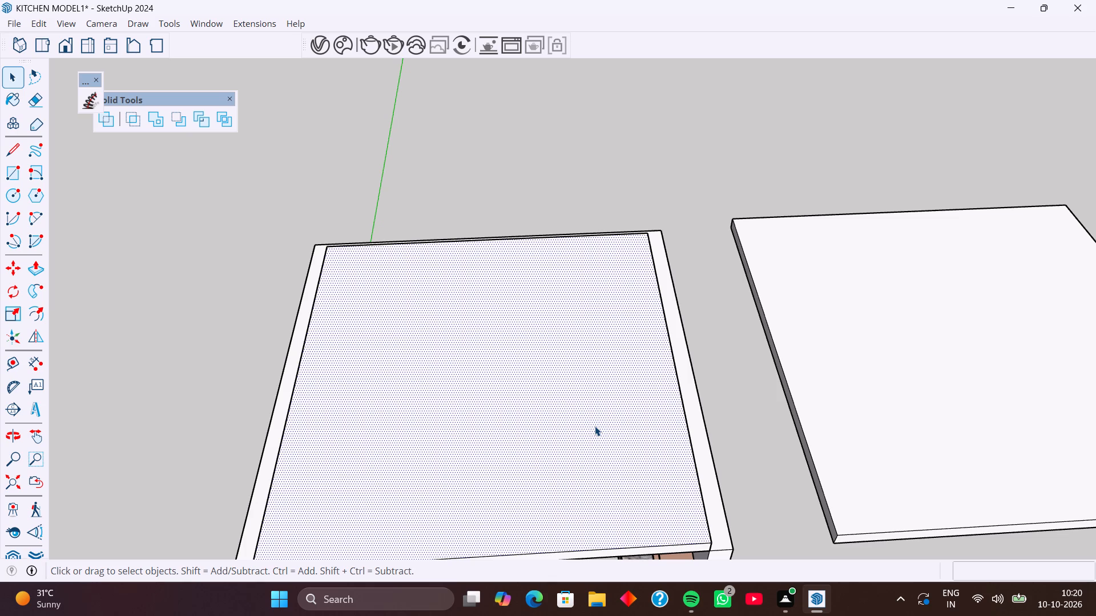
# Offset the outline of the inner ceiling slab's top face inward by 2'.
pyautogui.press('f')
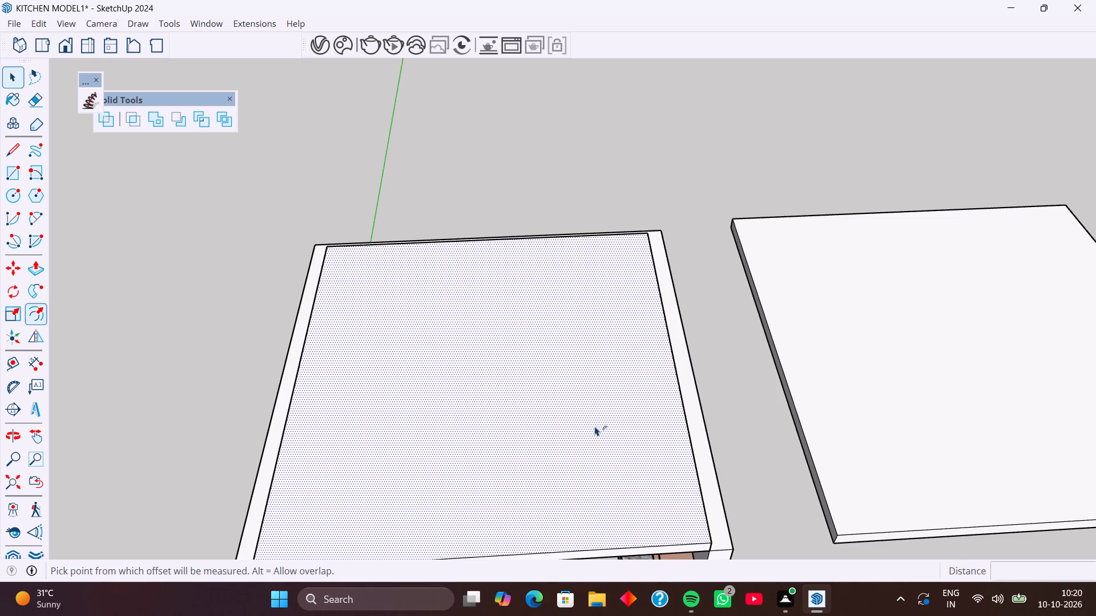
pyautogui.click(595, 426)
pyautogui.write("2'")
pyautogui.press('Return')
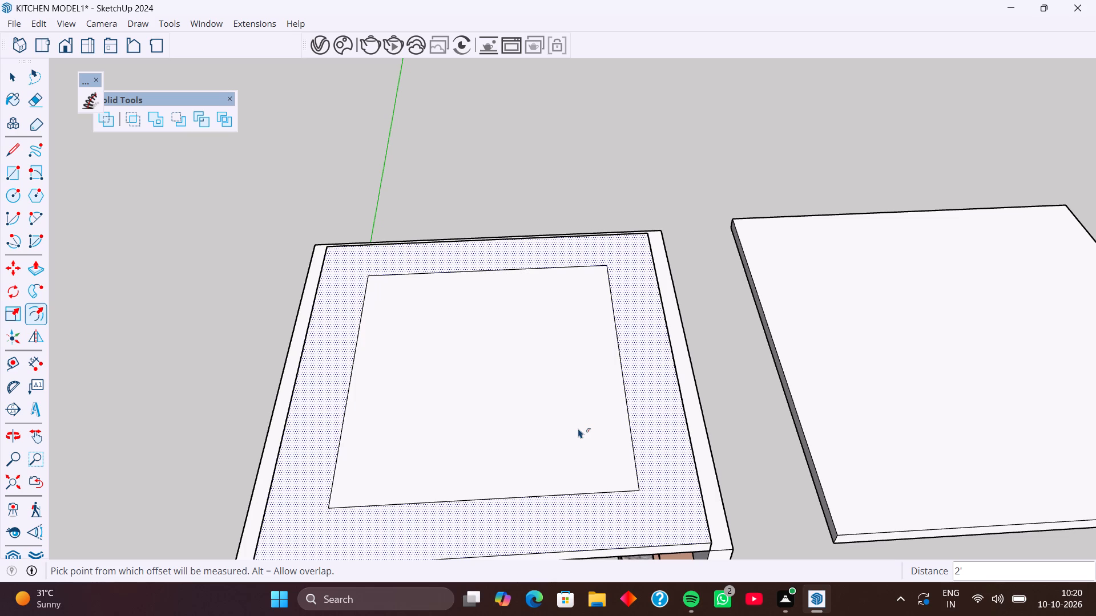
# Push the inner rectangle down 6" through the ceiling slab to cut a central opening.
pyautogui.press('space')
pyautogui.click(578, 428)
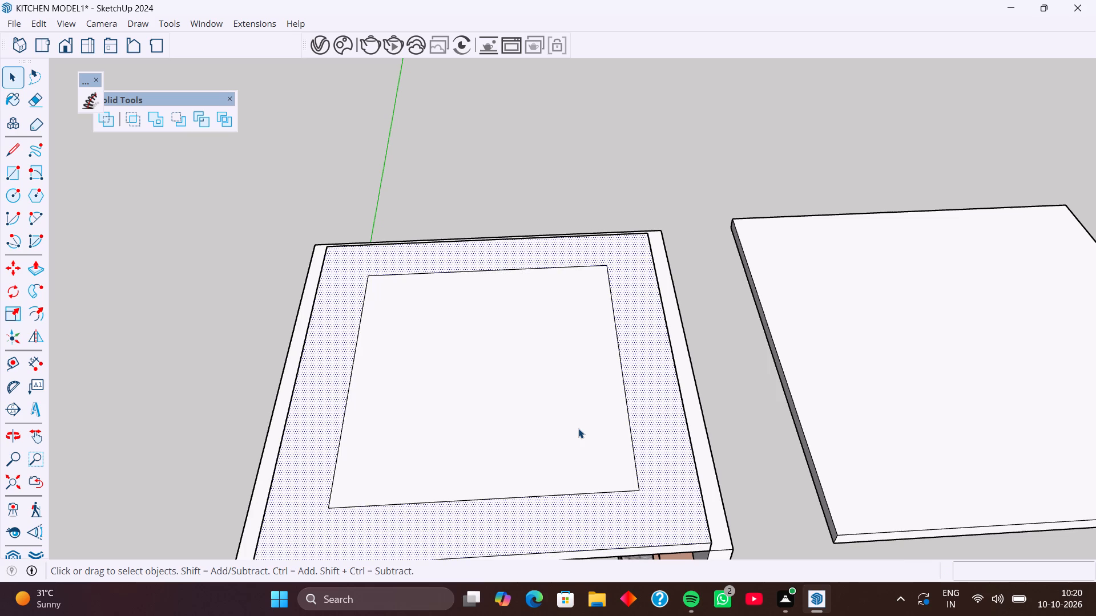
pyautogui.press('p')
pyautogui.click(578, 428)
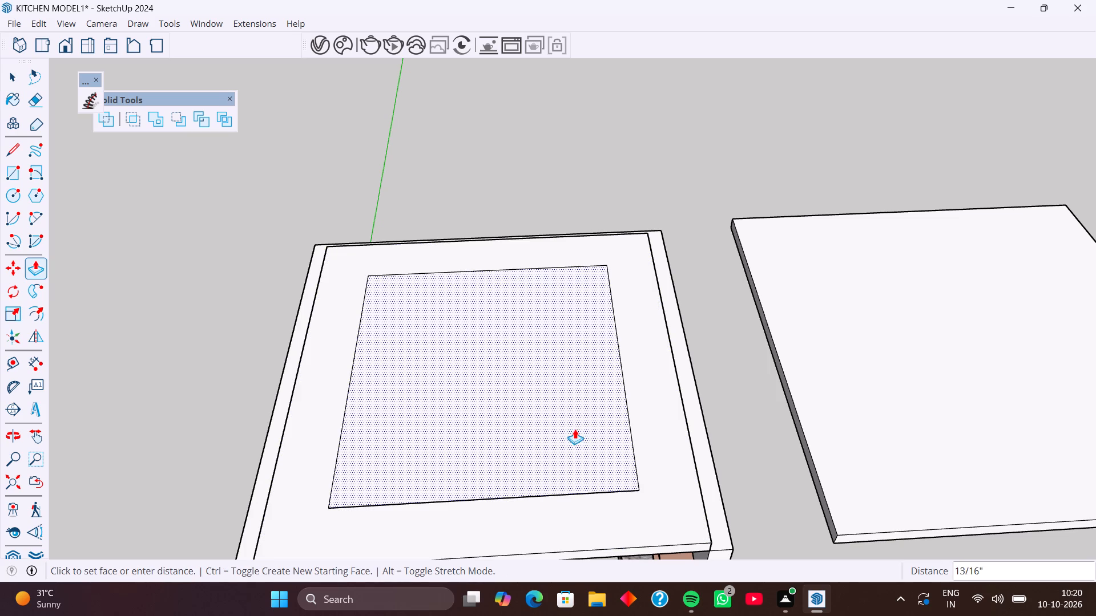
pyautogui.click(505, 445)
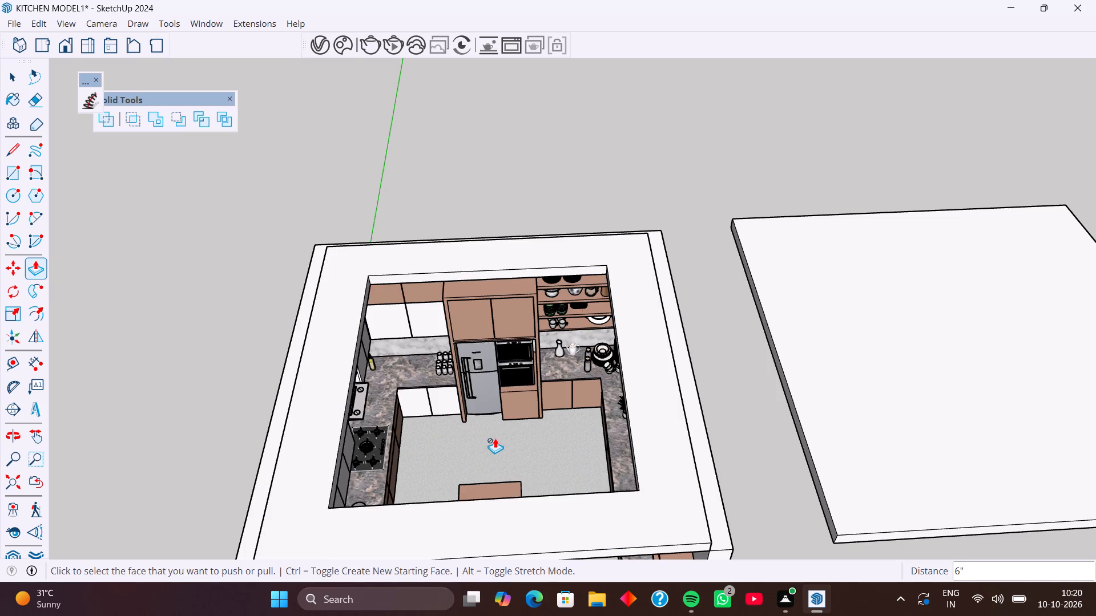
pyautogui.press('Escape')
pyautogui.press('space')
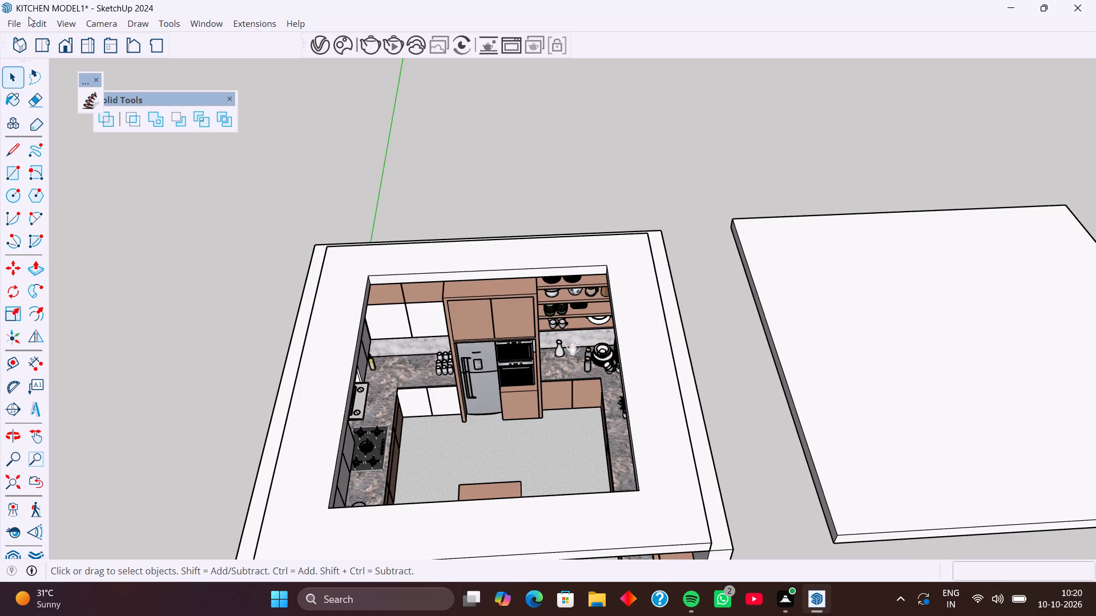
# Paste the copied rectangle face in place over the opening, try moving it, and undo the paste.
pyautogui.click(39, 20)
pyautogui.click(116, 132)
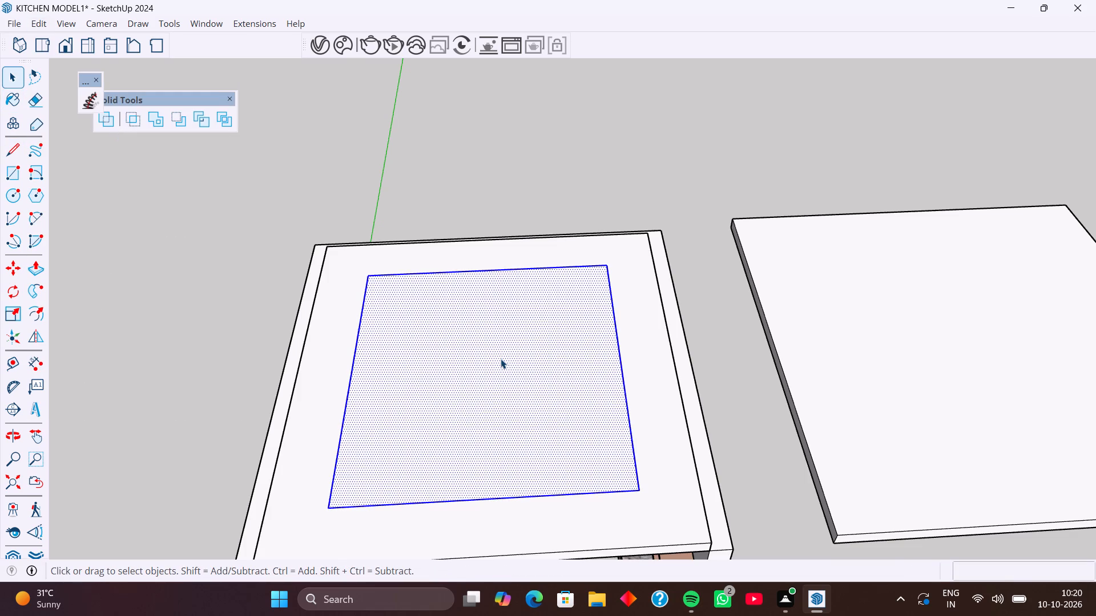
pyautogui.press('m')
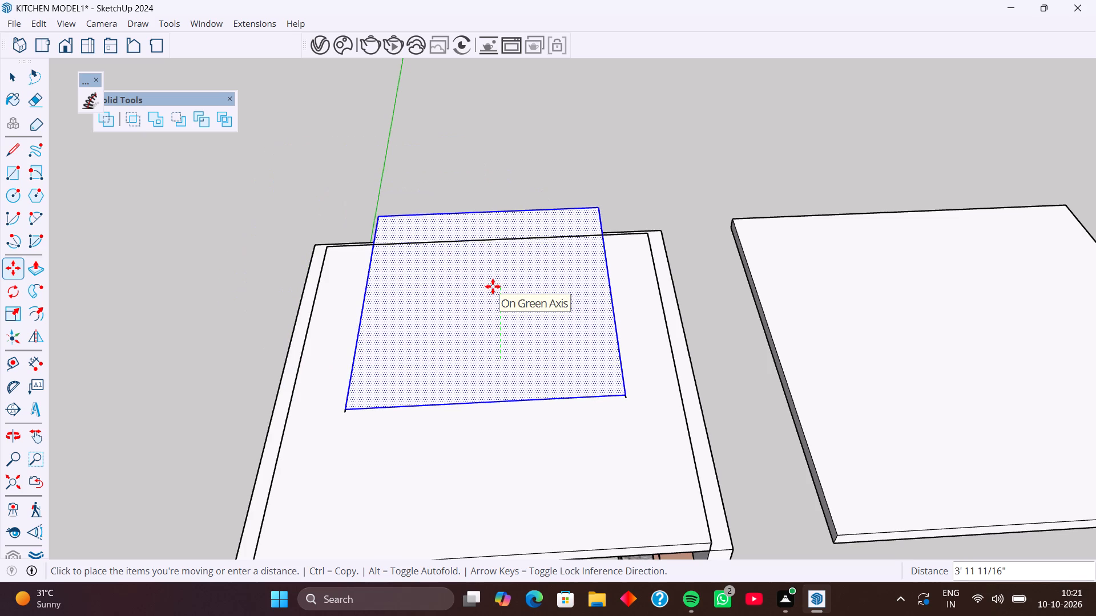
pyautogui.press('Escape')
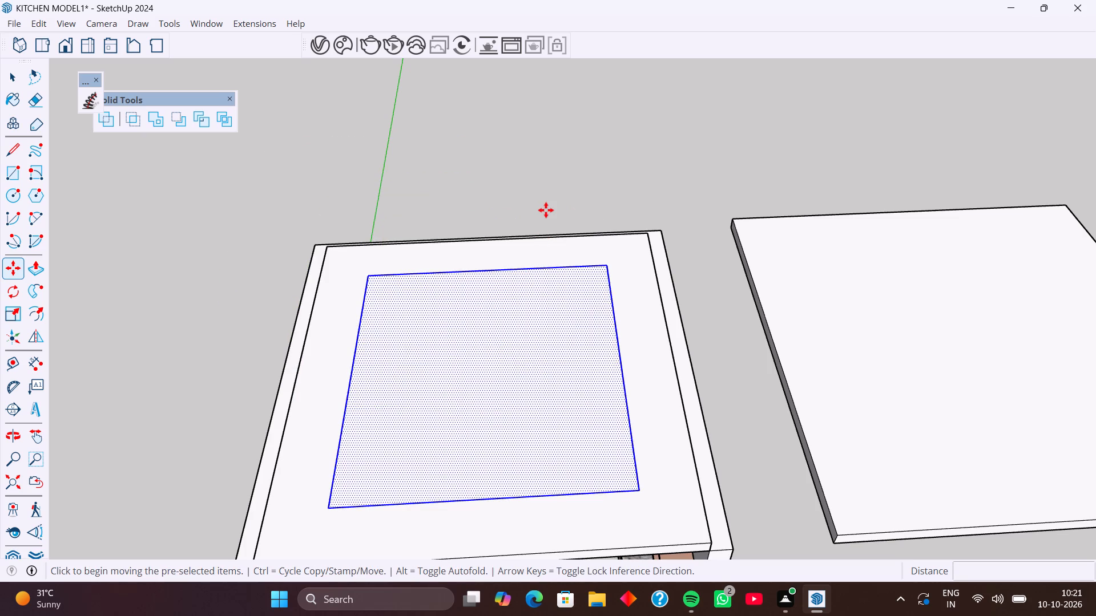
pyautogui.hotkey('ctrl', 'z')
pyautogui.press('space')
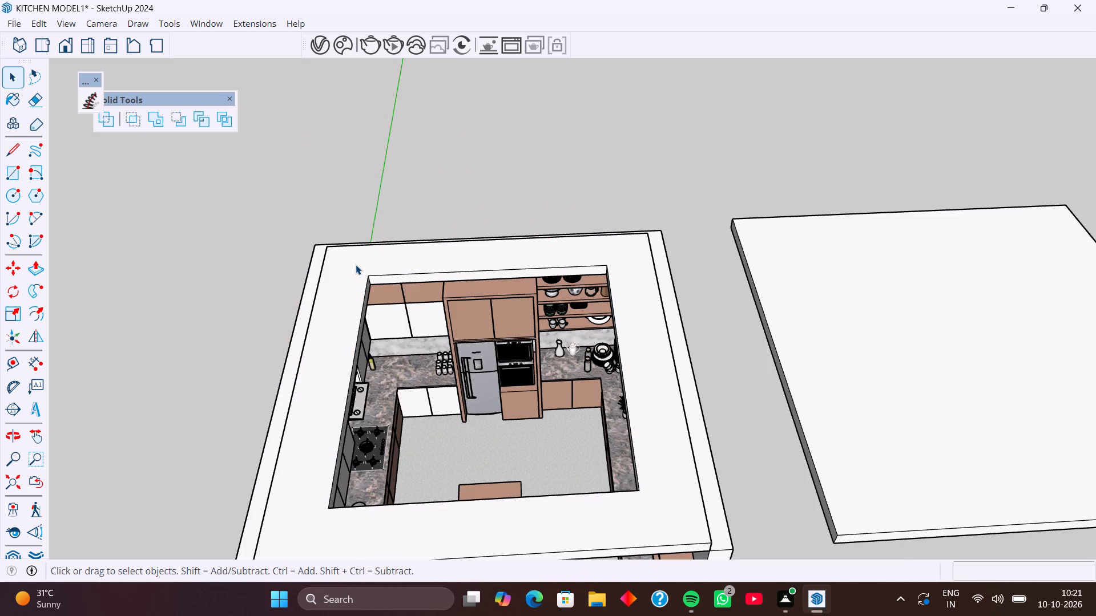
# Select all connected geometry of the ceiling slab with the opening and make it a group.
pyautogui.tripleClick(356, 265)
pyautogui.tripleClick(356, 265)
pyautogui.tripleClick(356, 265)
pyautogui.tripleClick(356, 265)
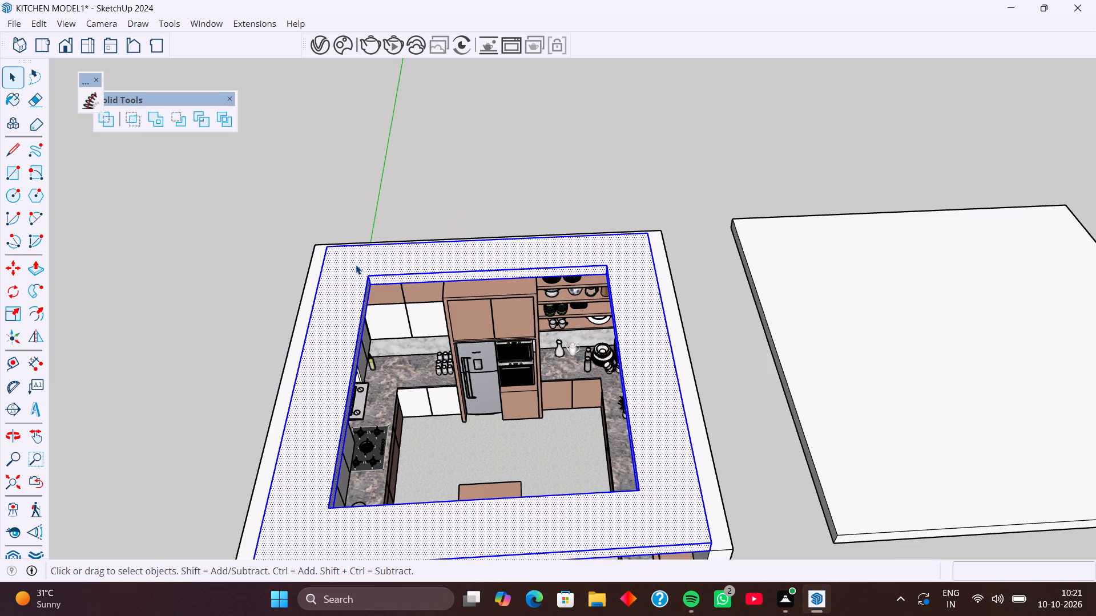
pyautogui.click(356, 265)
pyautogui.rightClick(356, 265)
pyautogui.click(408, 138)
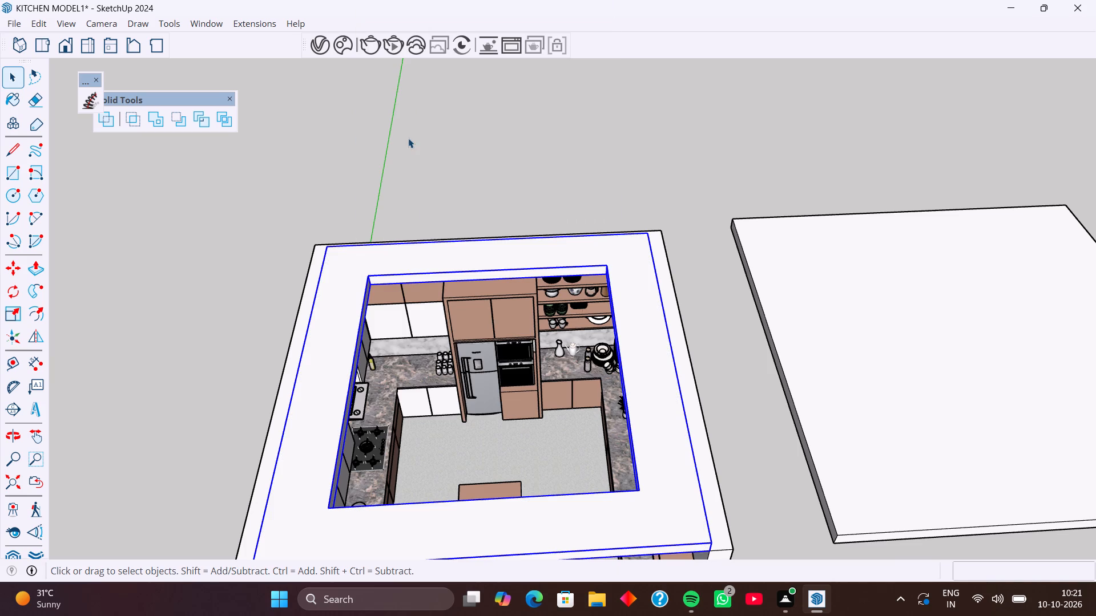
# Paste the copied rectangle face in place over the opening and move it about 14' 10 1/2" to empty space beside the kitchen.
pyautogui.click(46, 22)
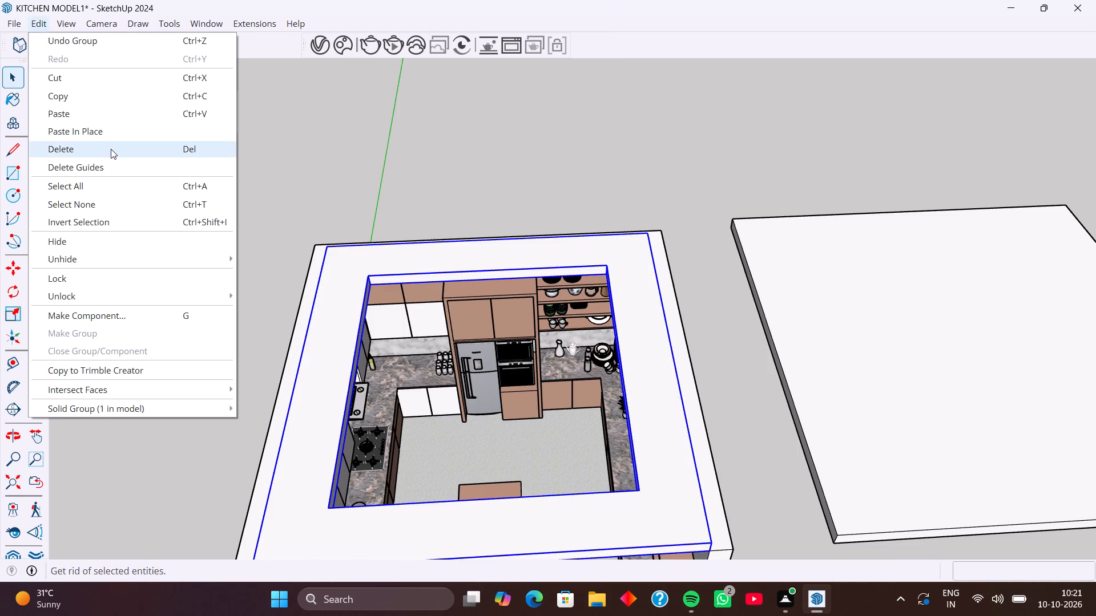
pyautogui.click(112, 132)
pyautogui.click(429, 363)
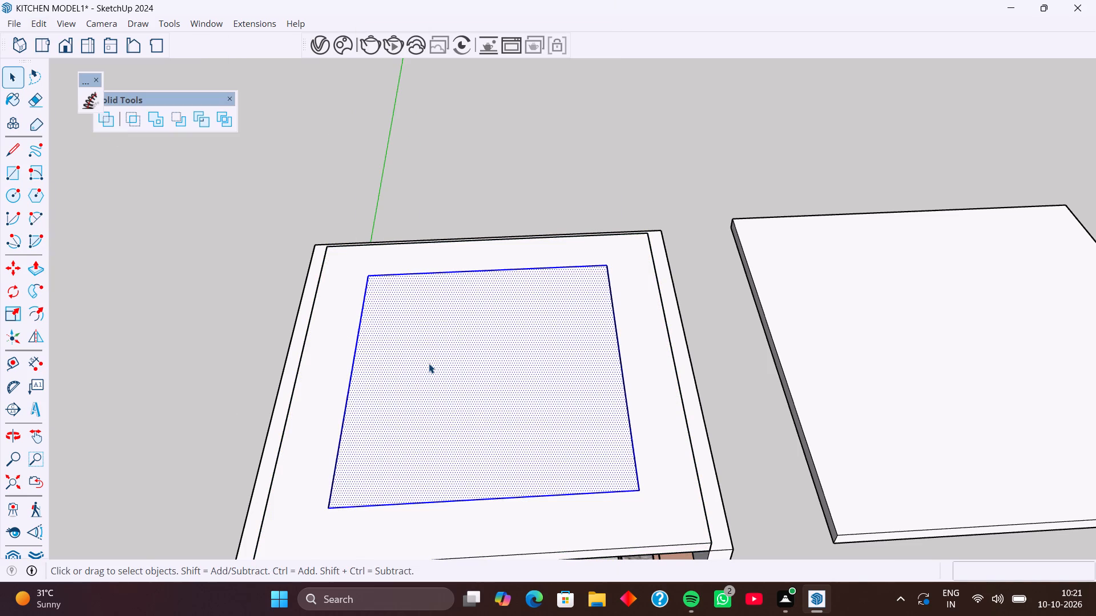
pyautogui.click(429, 363)
pyautogui.doubleClick(429, 363)
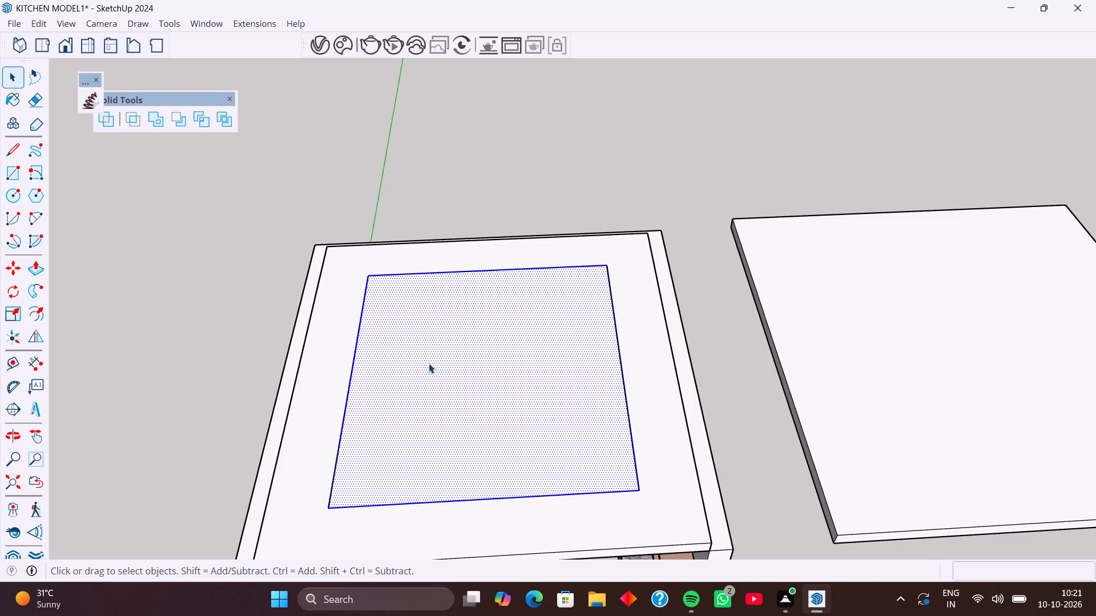
pyautogui.press('m')
pyautogui.click(429, 363)
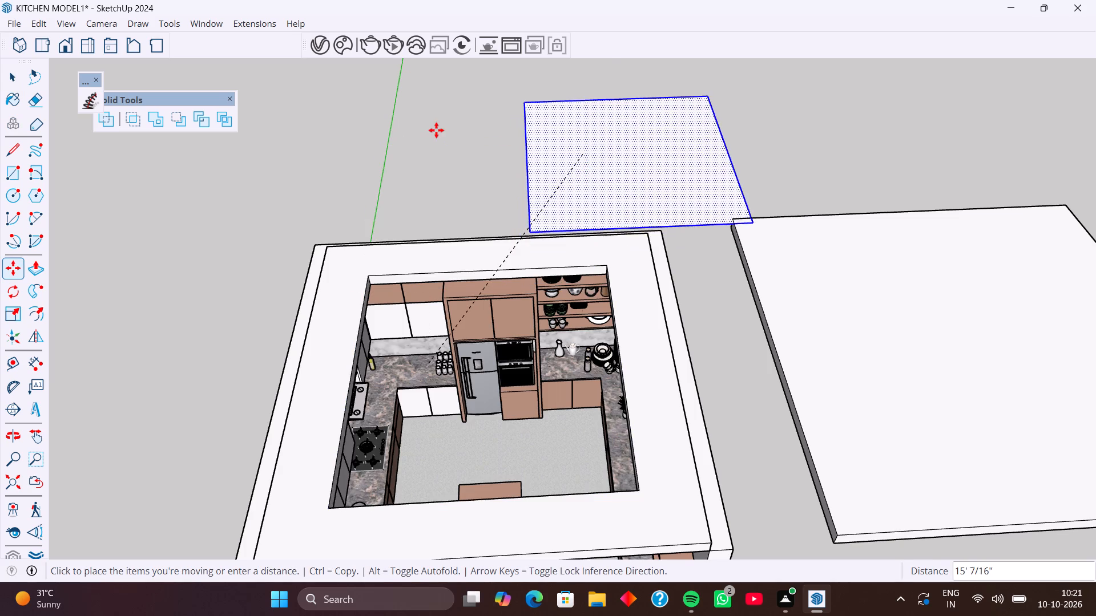
pyautogui.scroll(-5, 212, 225)
pyautogui.moveTo(442, 220); pyautogui.dragTo(511, 241, button='middle')
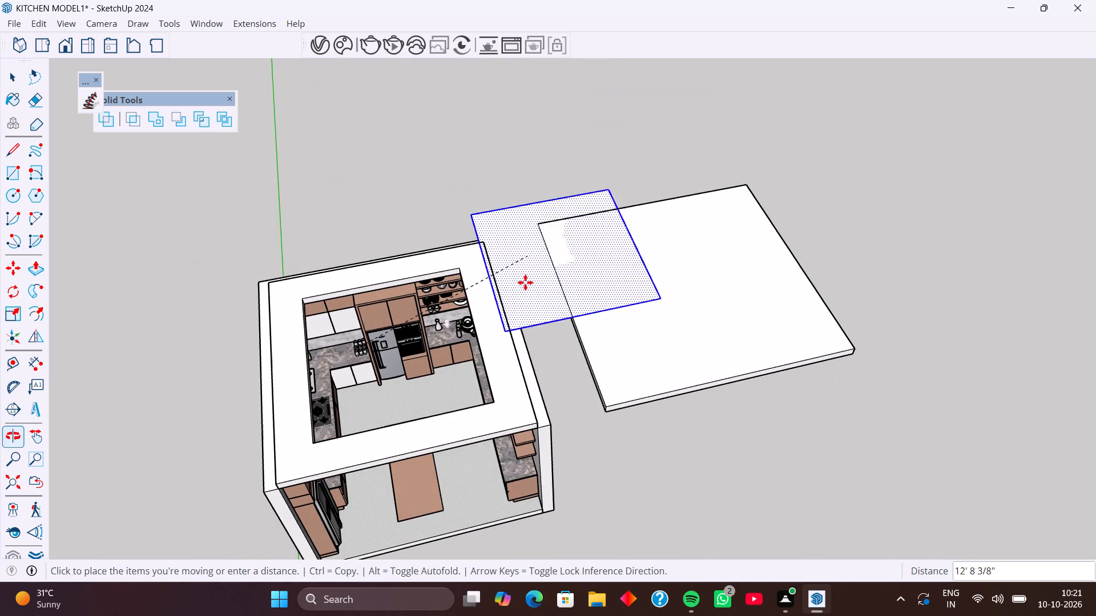
pyautogui.keyDown('shift'); pyautogui.moveTo(494, 280); pyautogui.dragTo(630, 212, button='middle'); pyautogui.keyUp('shift')
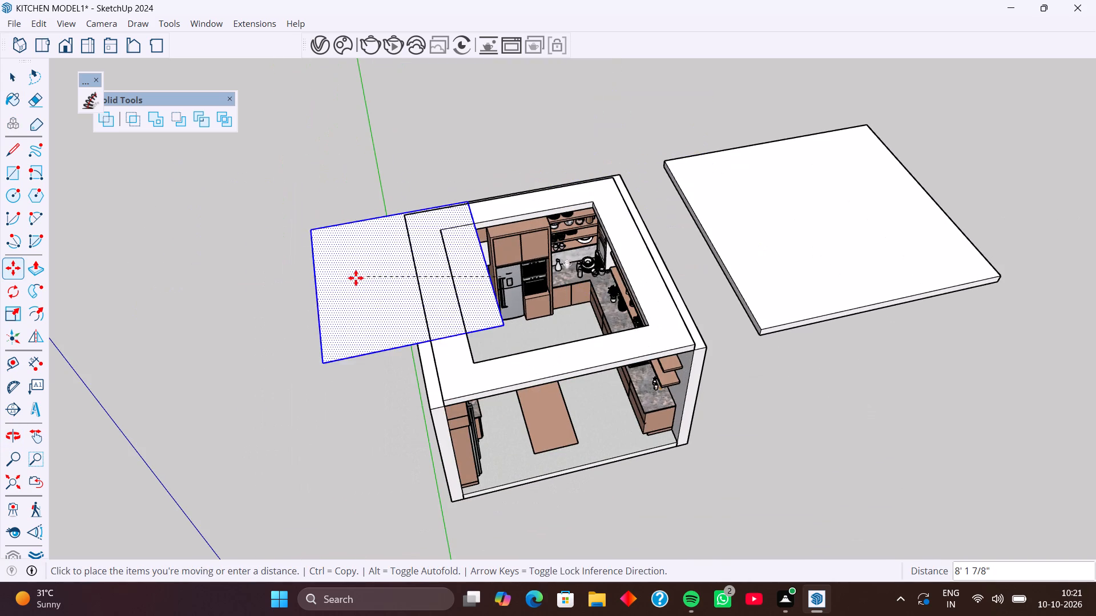
pyautogui.click(244, 305)
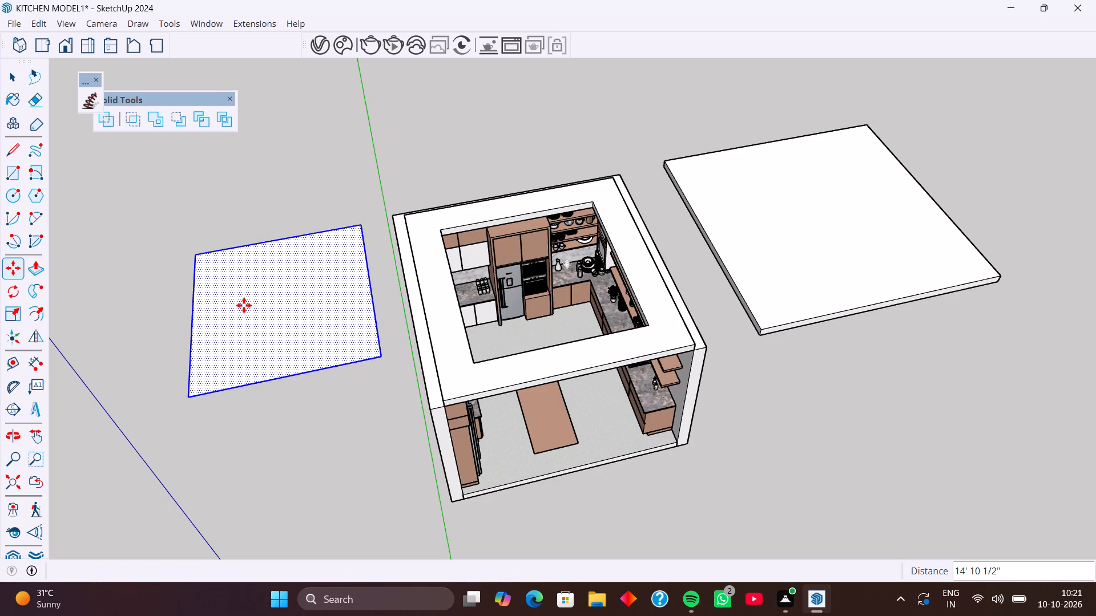
# Start offsetting the outline of the rectangle face placed beside the kitchen.
pyautogui.press('f')
pyautogui.click(292, 296)
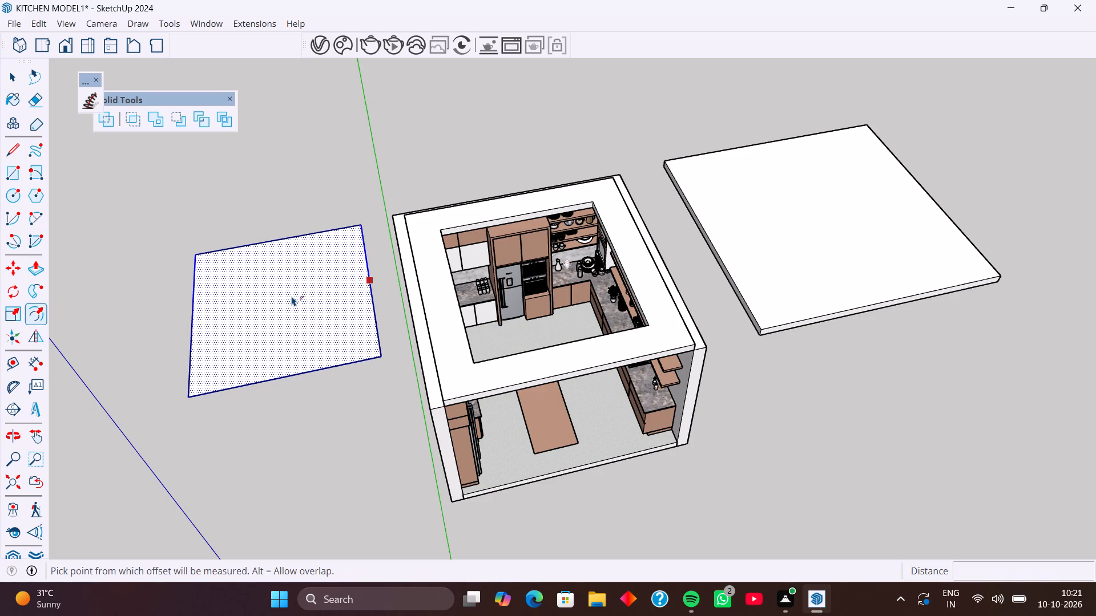
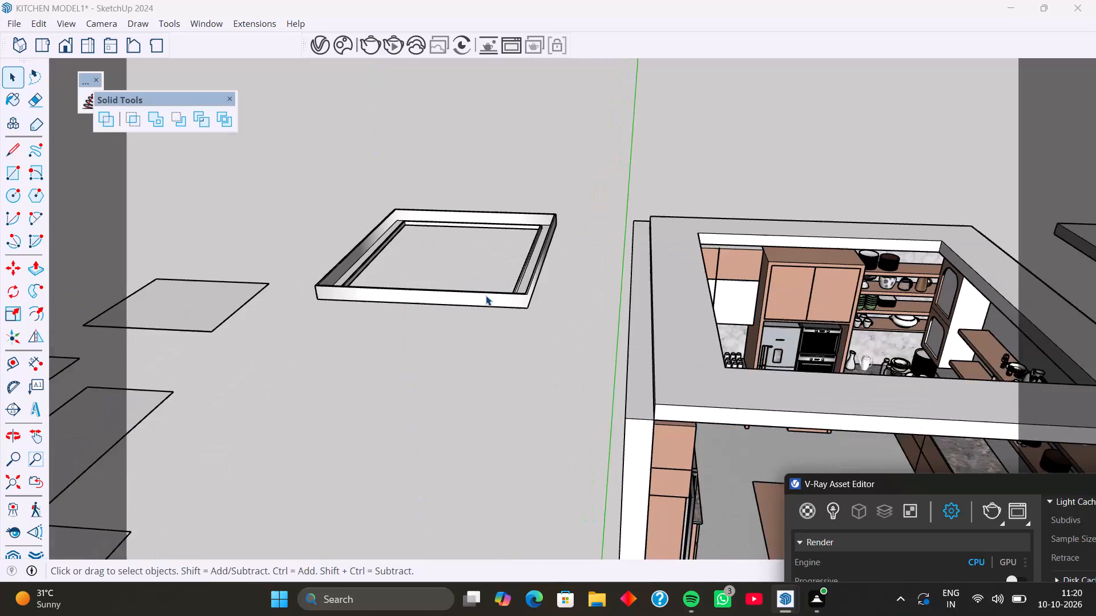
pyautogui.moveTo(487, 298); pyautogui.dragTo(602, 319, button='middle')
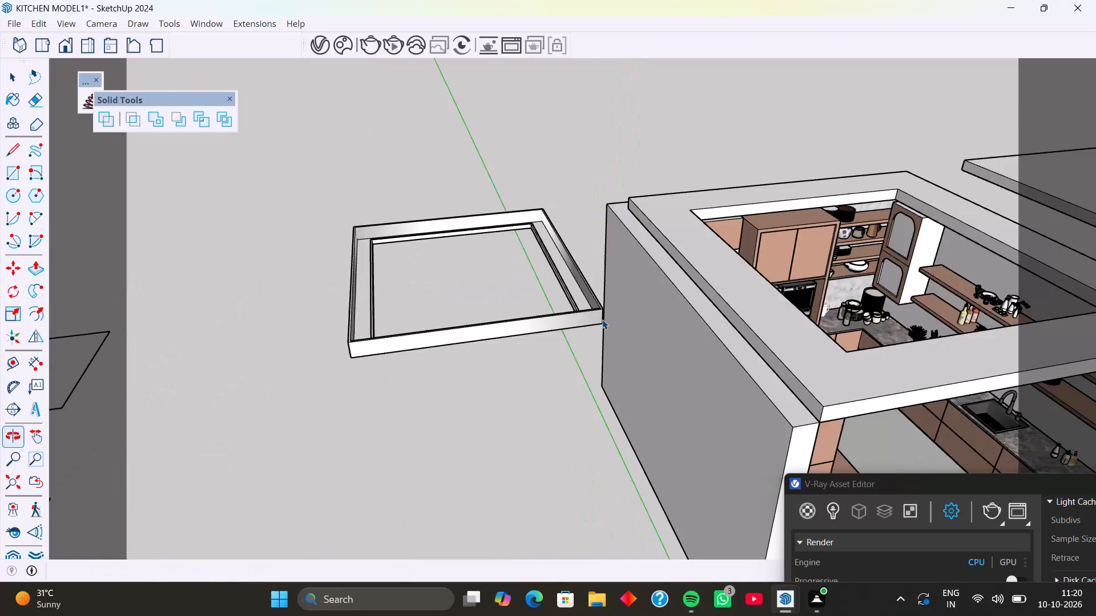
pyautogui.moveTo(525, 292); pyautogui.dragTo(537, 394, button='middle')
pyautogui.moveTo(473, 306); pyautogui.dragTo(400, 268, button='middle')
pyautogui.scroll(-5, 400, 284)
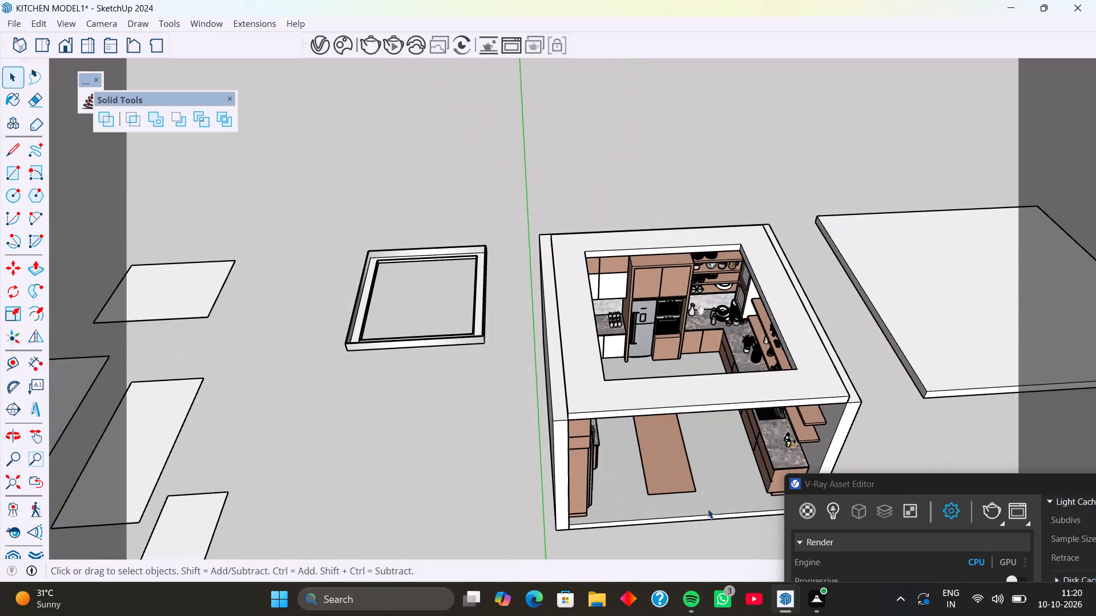
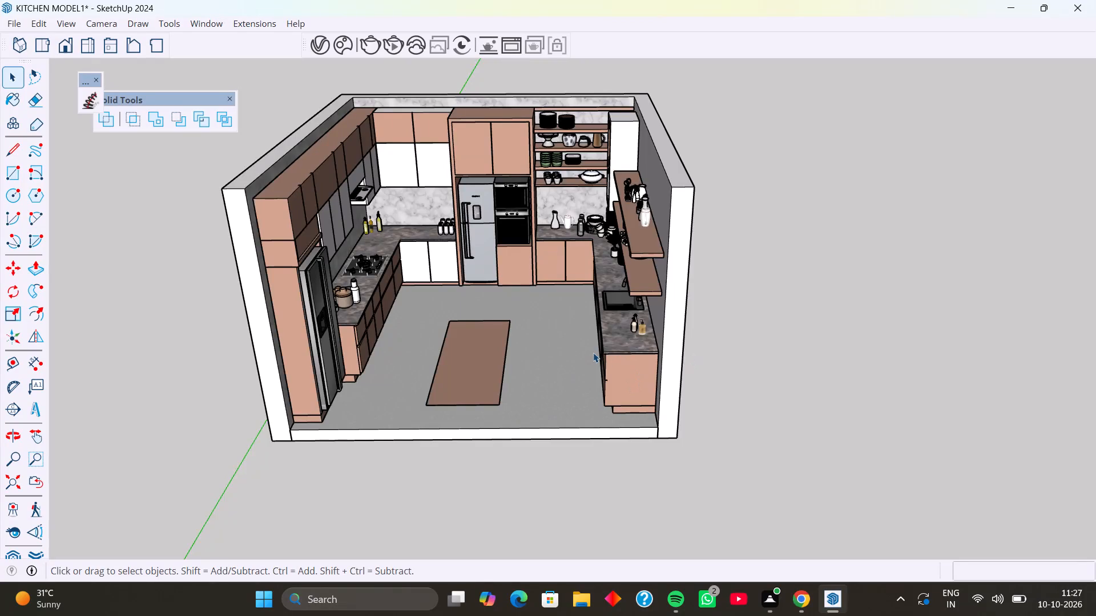
# Draw a 15' 9" by 15' 6" rectangle across the wall tops, between opposite outer corners of the room.
pyautogui.scroll(-2, 593, 352)
pyautogui.moveTo(592, 369); pyautogui.dragTo(613, 367, button='middle')
pyautogui.moveTo(588, 342); pyautogui.dragTo(565, 392, button='middle')
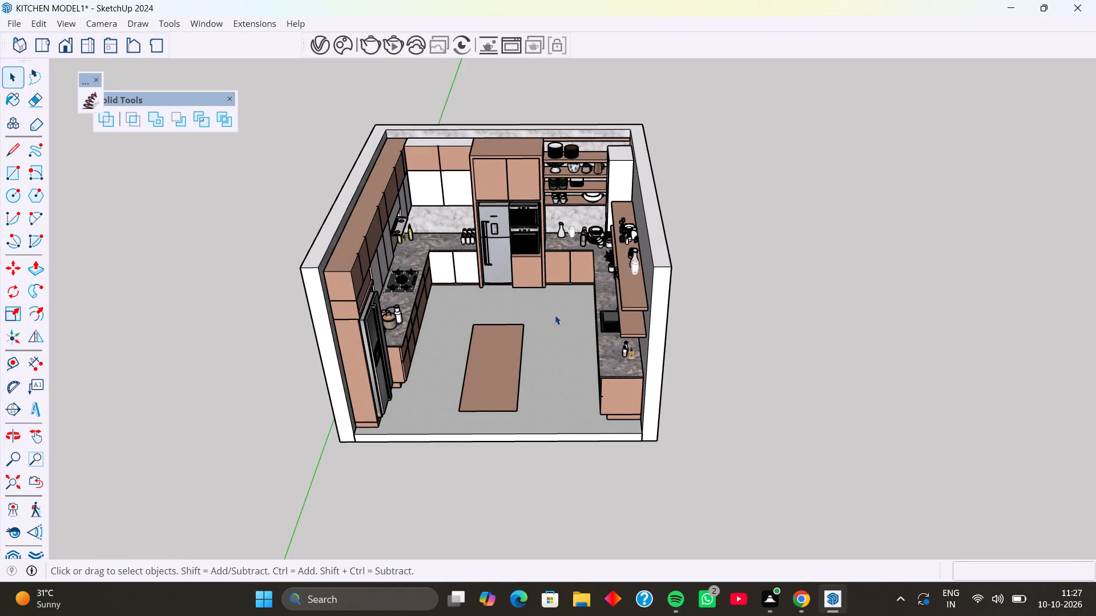
pyautogui.moveTo(555, 315); pyautogui.dragTo(583, 349, button='middle')
pyautogui.keyDown('shift'); pyautogui.moveTo(560, 291); pyautogui.dragTo(587, 350, button='middle'); pyautogui.keyUp('shift')
pyautogui.moveTo(587, 350); pyautogui.dragTo(546, 372, button='middle')
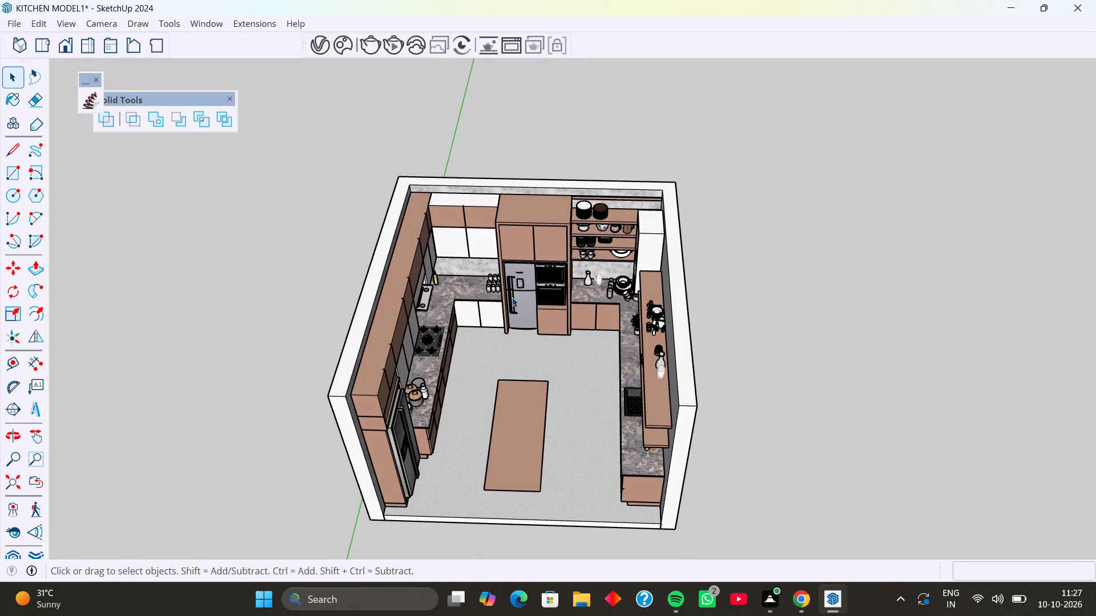
pyautogui.keyDown('shift'); pyautogui.moveTo(512, 297); pyautogui.dragTo(509, 271, button='middle'); pyautogui.keyUp('shift')
pyautogui.moveTo(504, 262); pyautogui.dragTo(506, 303, button='middle')
pyautogui.press('r')
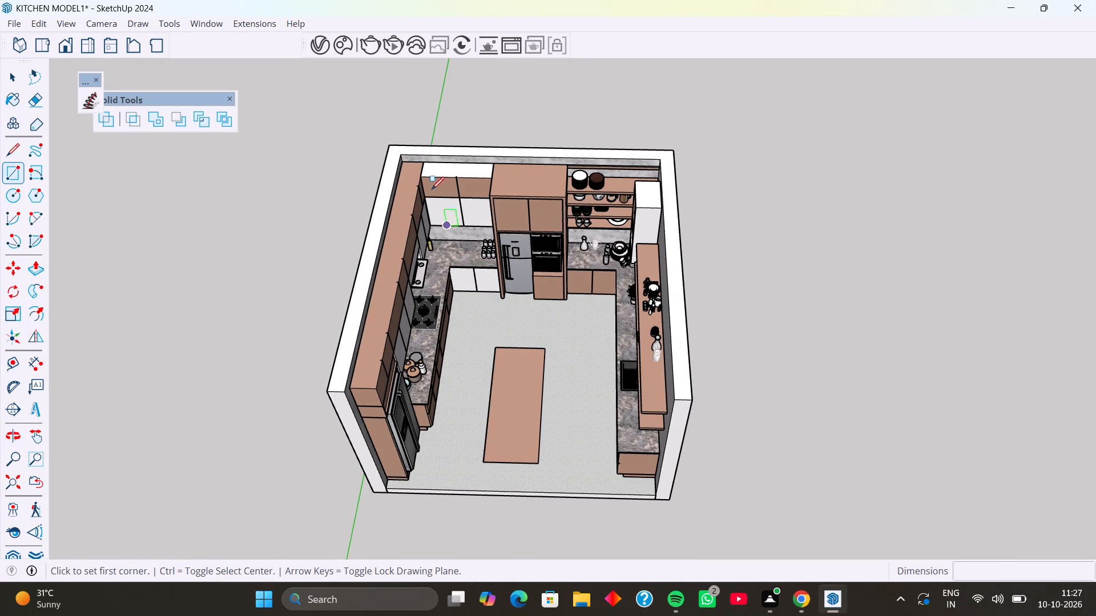
pyautogui.click(391, 145)
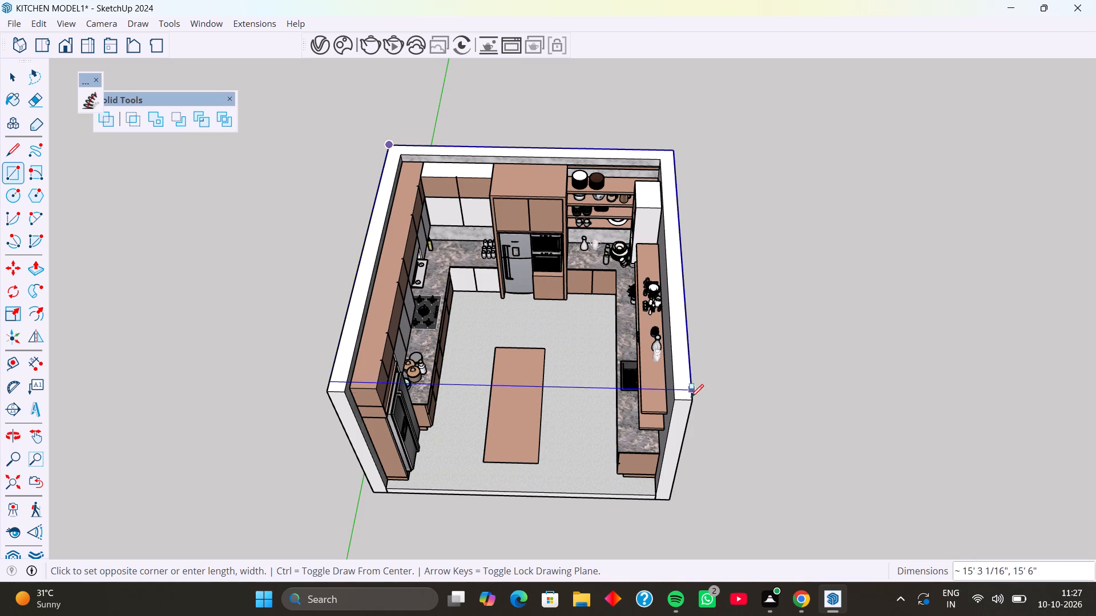
pyautogui.click(691, 400)
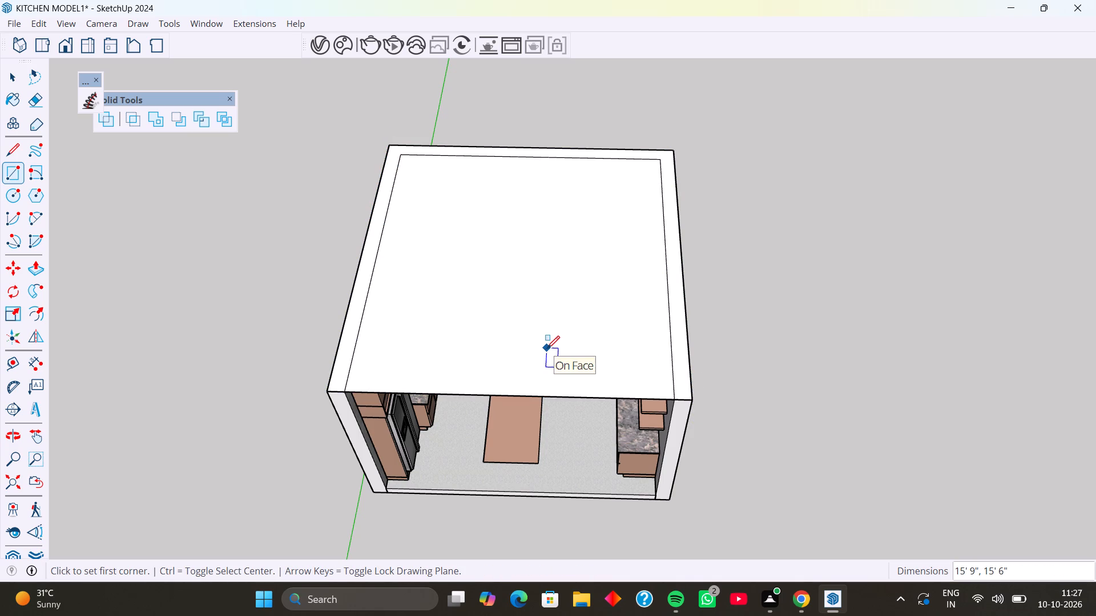
# Push/Pull the rectangle over the room upward 6" to form the roof slab.
pyautogui.press('p')
pyautogui.click(546, 348)
pyautogui.press('6')
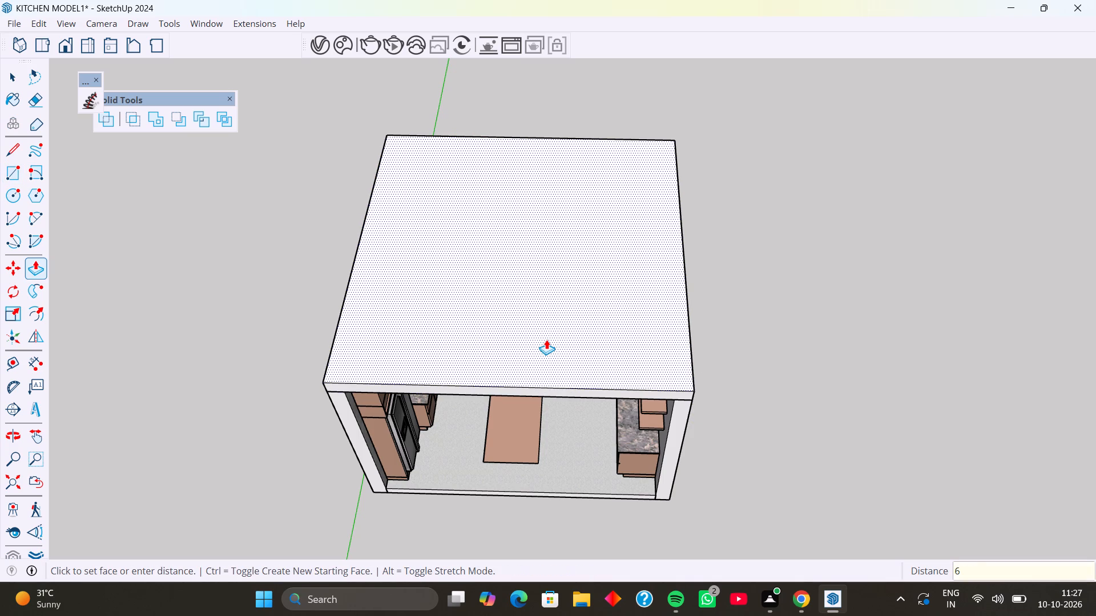
pyautogui.press('Return')
pyautogui.press('space')
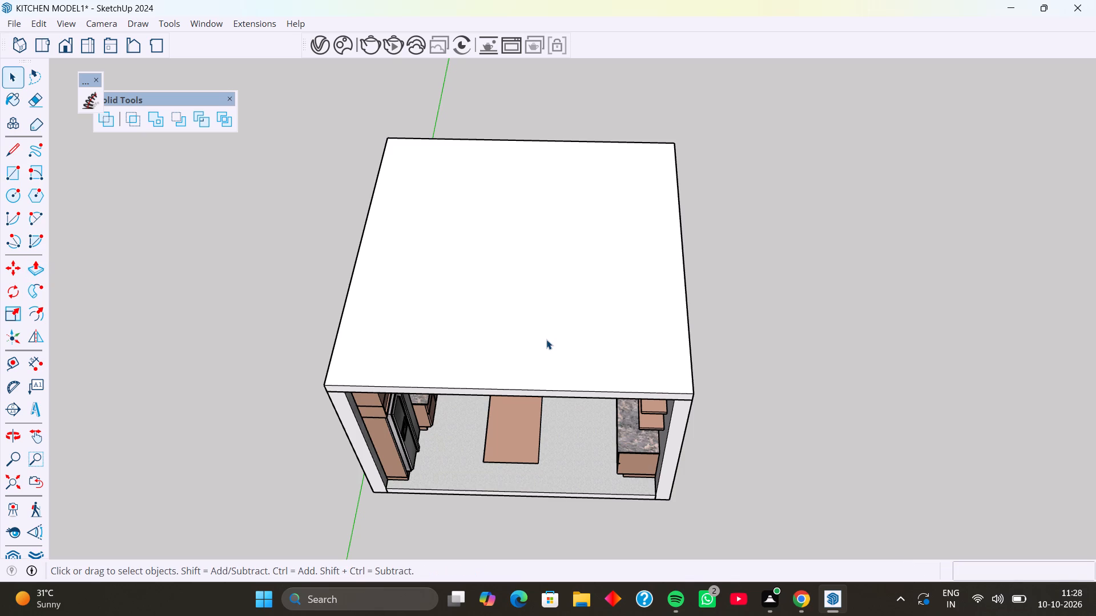
# Select all the geometry of the roof slab and make it a group.
pyautogui.tripleClick(546, 339)
pyautogui.tripleClick(546, 339)
pyautogui.tripleClick(546, 339)
pyautogui.tripleClick(546, 339)
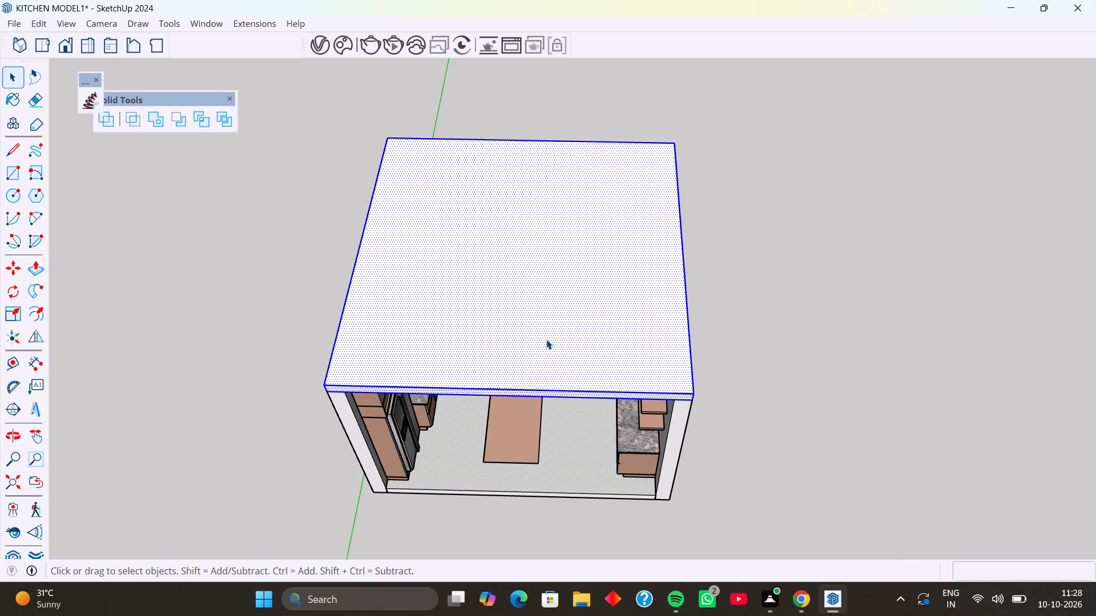
pyautogui.doubleClick(546, 339)
pyautogui.rightClick(546, 339)
pyautogui.click(592, 133)
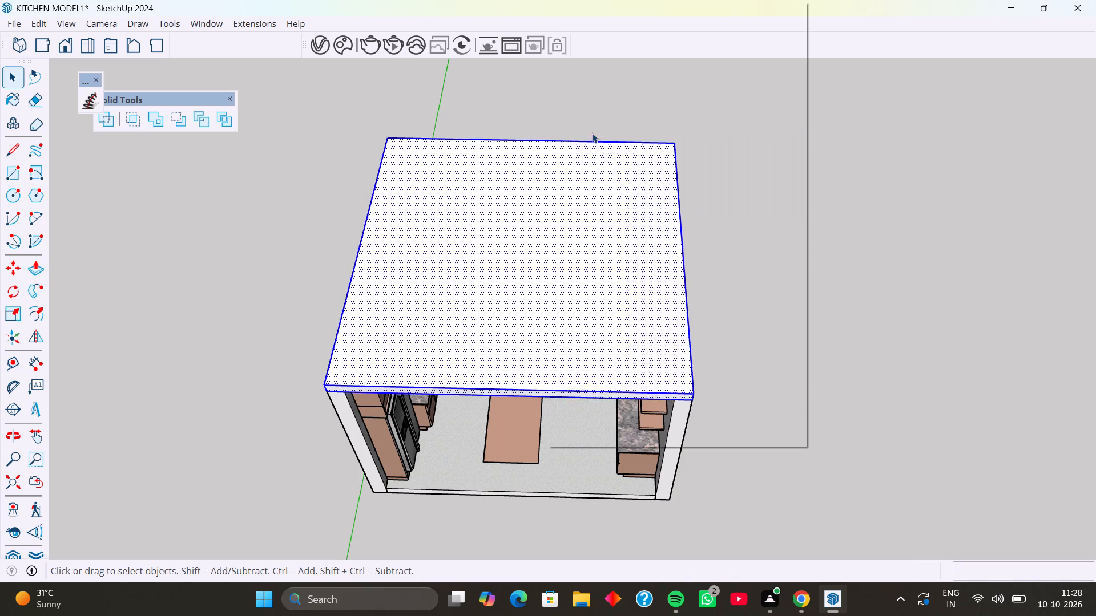
# Move the roof slab group about 22' 10" sideways off the room, clear of the sink-side wall.
pyautogui.moveTo(597, 272); pyautogui.dragTo(603, 165, button='middle')
pyautogui.press('m')
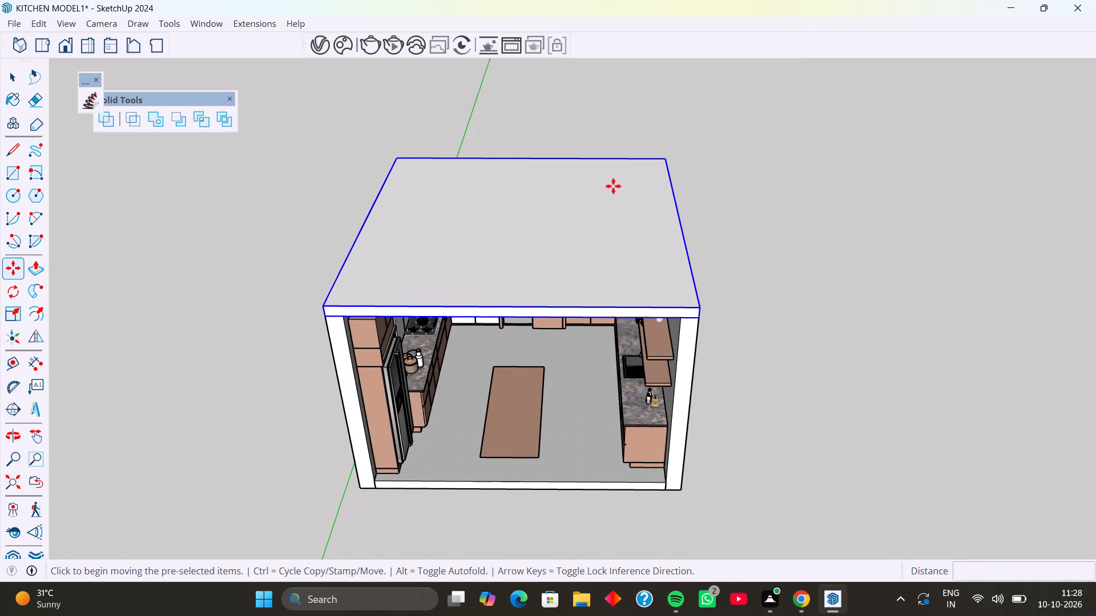
pyautogui.click(699, 317)
pyautogui.scroll(-4, 994, 326)
pyautogui.keyDown('shift'); pyautogui.moveTo(974, 323); pyautogui.dragTo(659, 274, button='middle'); pyautogui.keyUp('shift')
pyautogui.click(868, 282)
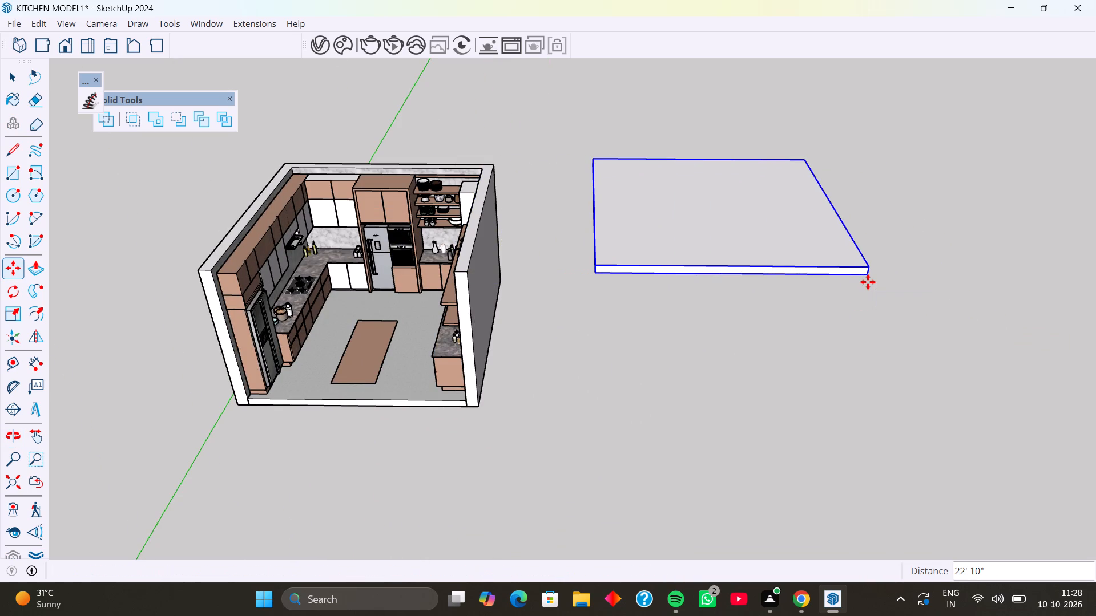
pyautogui.press('space')
pyautogui.click(839, 323)
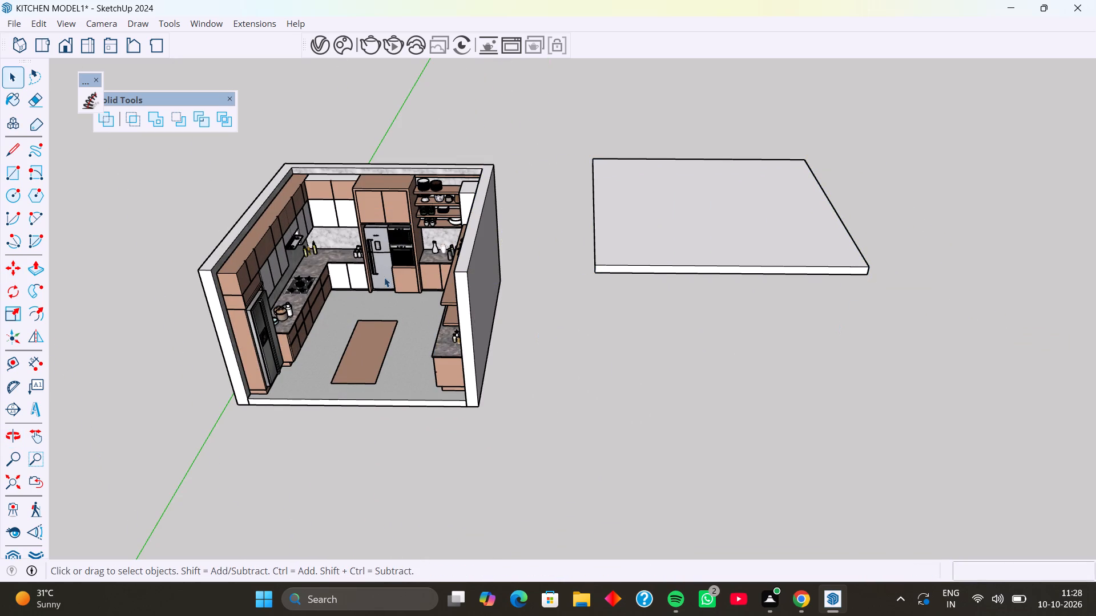
# Draw a 15' by 14' rectangle between opposite inner corners of the walls at their top edge.
pyautogui.moveTo(384, 277); pyautogui.dragTo(431, 273, button='middle')
pyautogui.moveTo(412, 276); pyautogui.dragTo(406, 344, button='middle')
pyautogui.scroll(6, 275, 206)
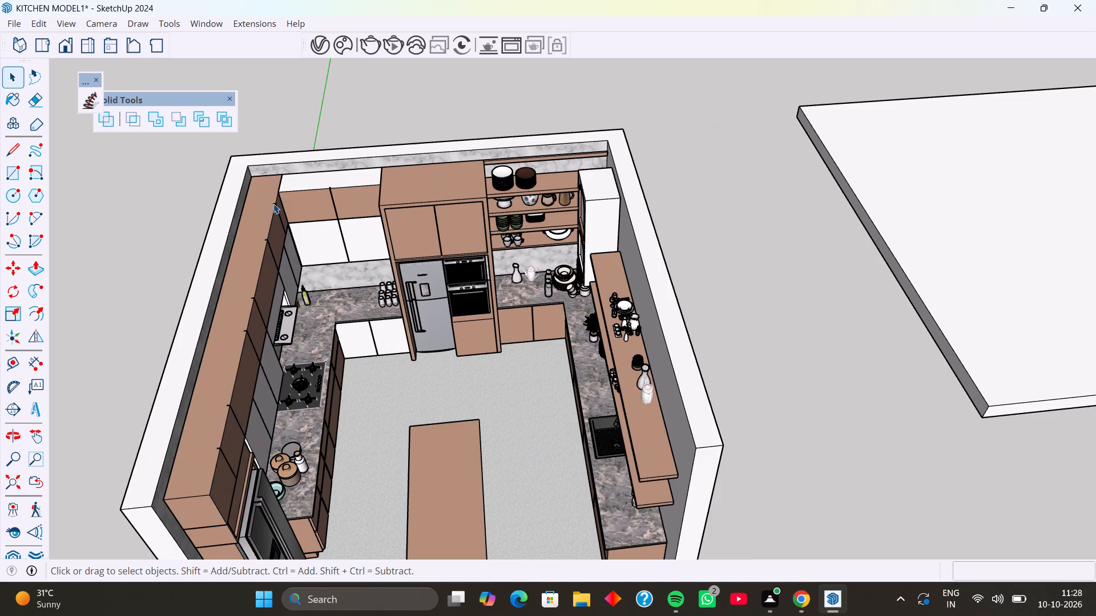
pyautogui.keyDown('shift'); pyautogui.moveTo(277, 180); pyautogui.dragTo(357, 161, button='middle'); pyautogui.keyUp('shift')
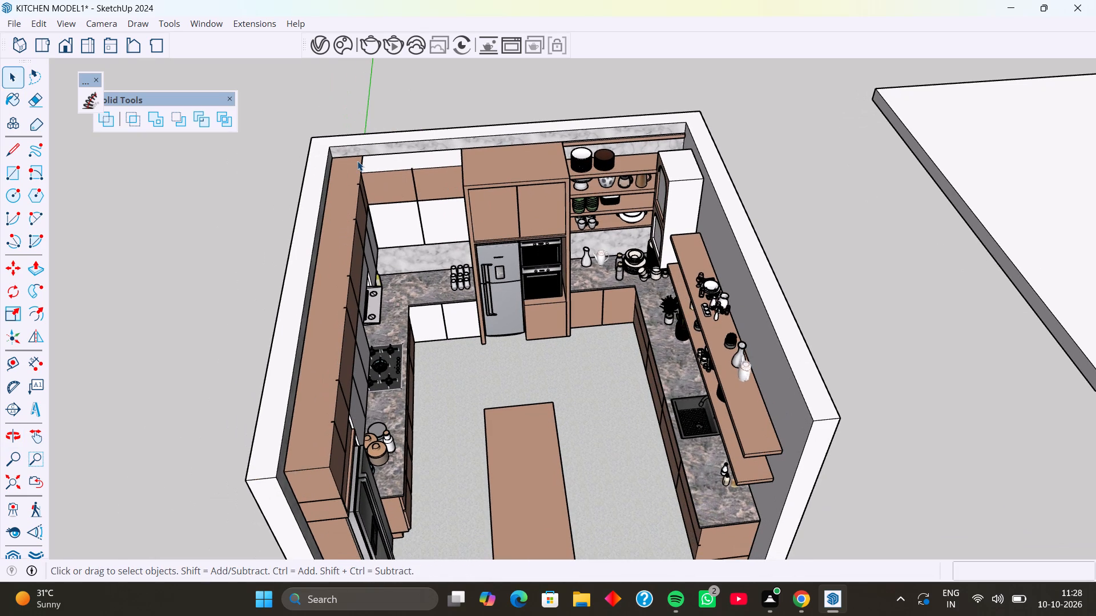
pyautogui.press('r')
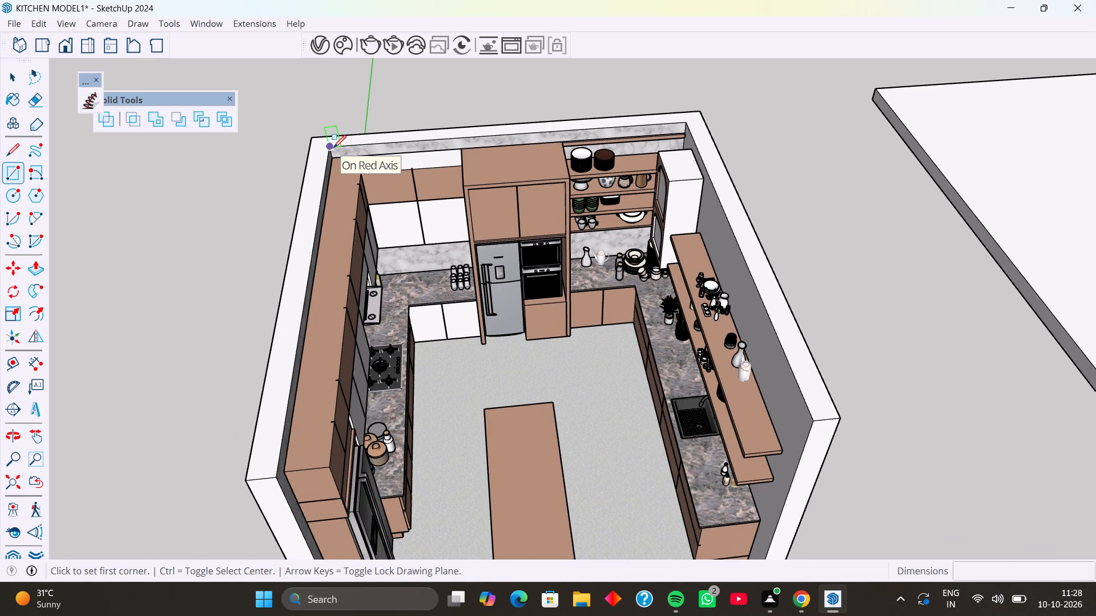
pyautogui.click(329, 147)
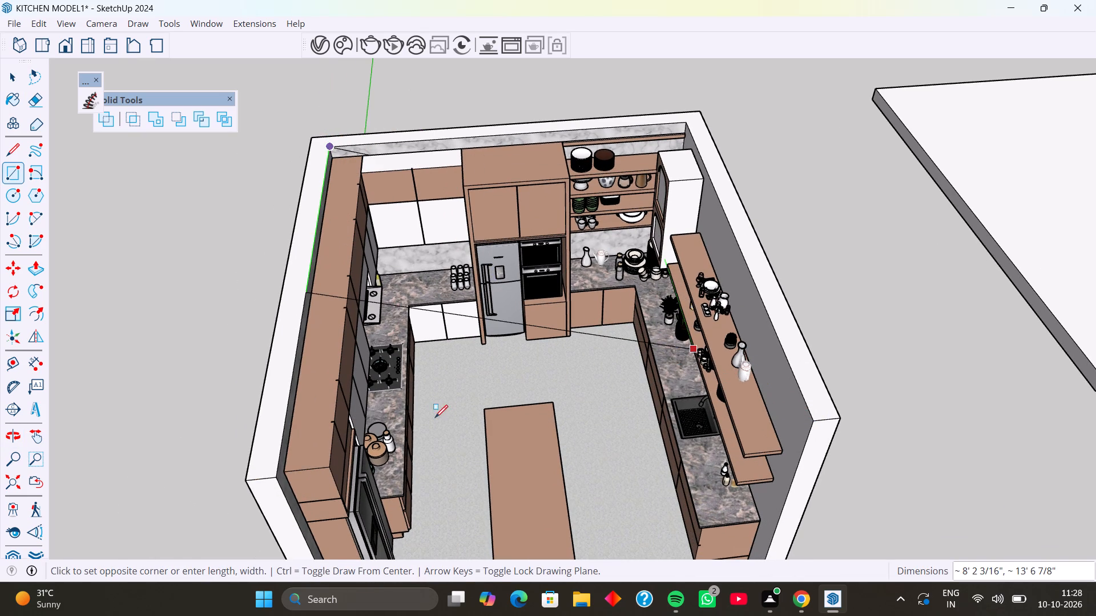
pyautogui.scroll(-11, 346, 263)
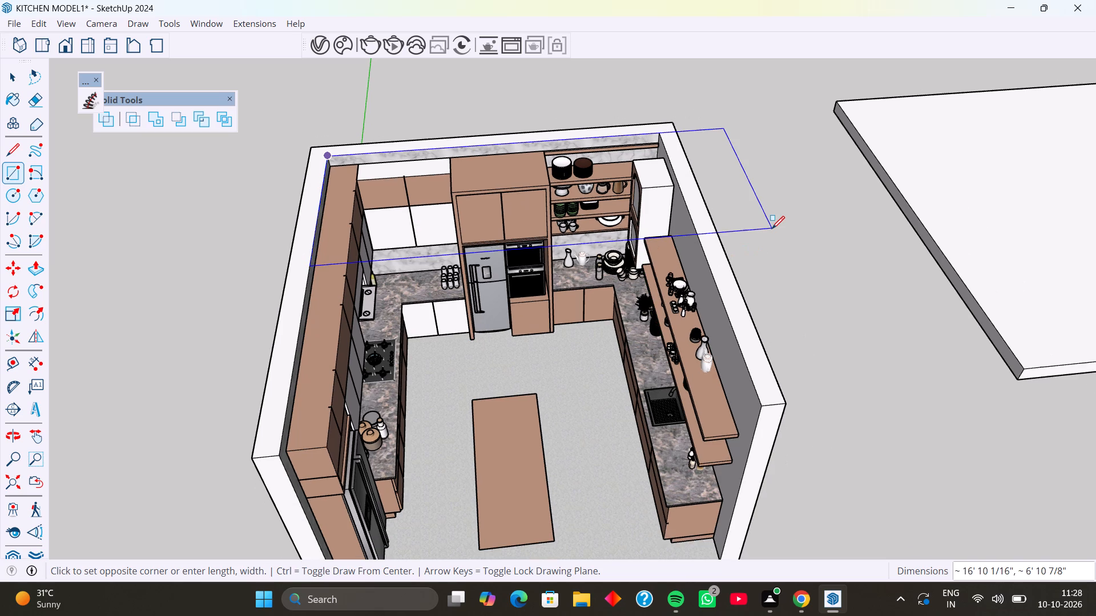
pyautogui.click(763, 404)
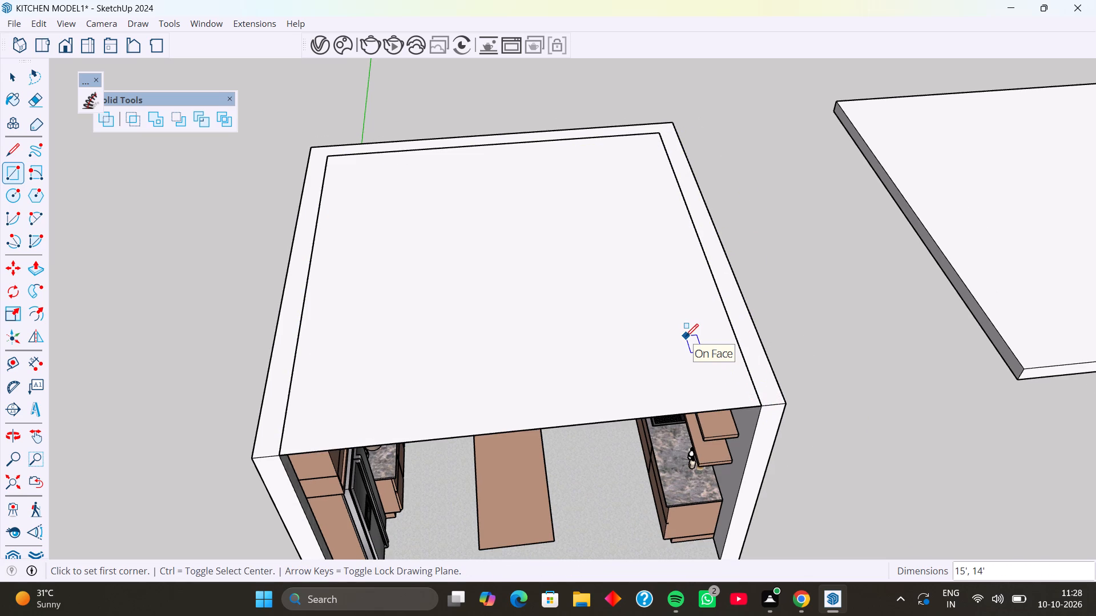
# Push/Pull the inner rectangle upward 6" to form the ceiling slab.
pyautogui.press('p')
pyautogui.click(686, 337)
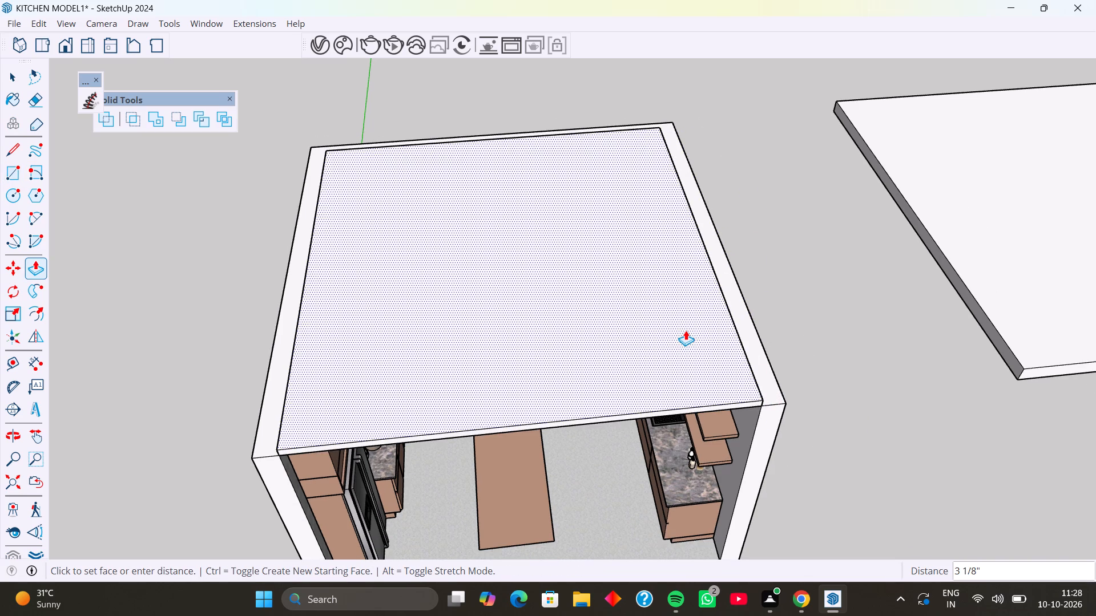
pyautogui.press('6')
pyautogui.press('Return')
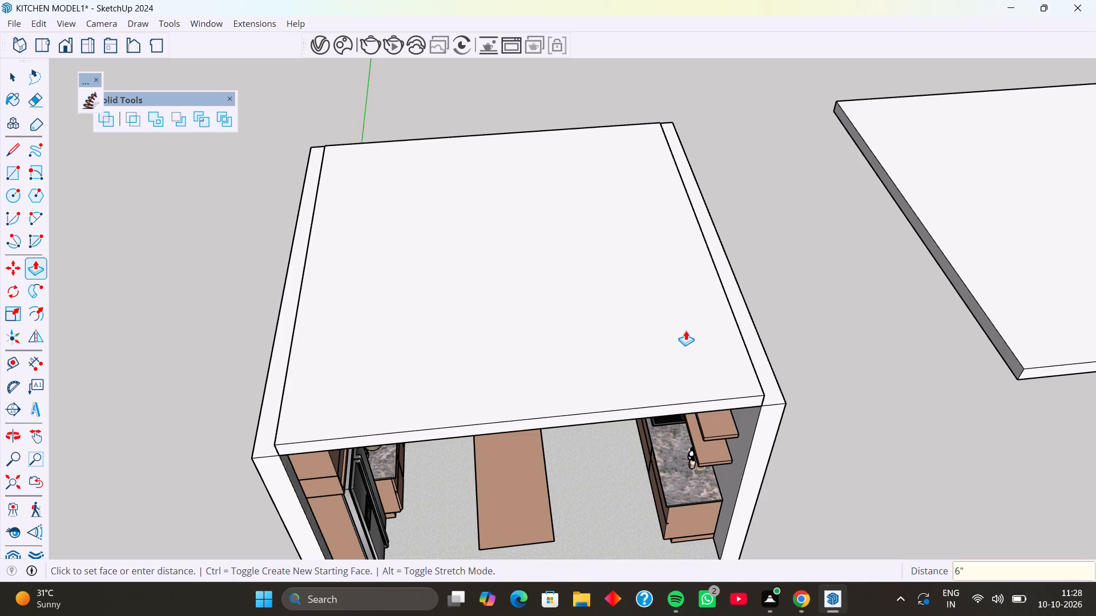
pyautogui.press('space')
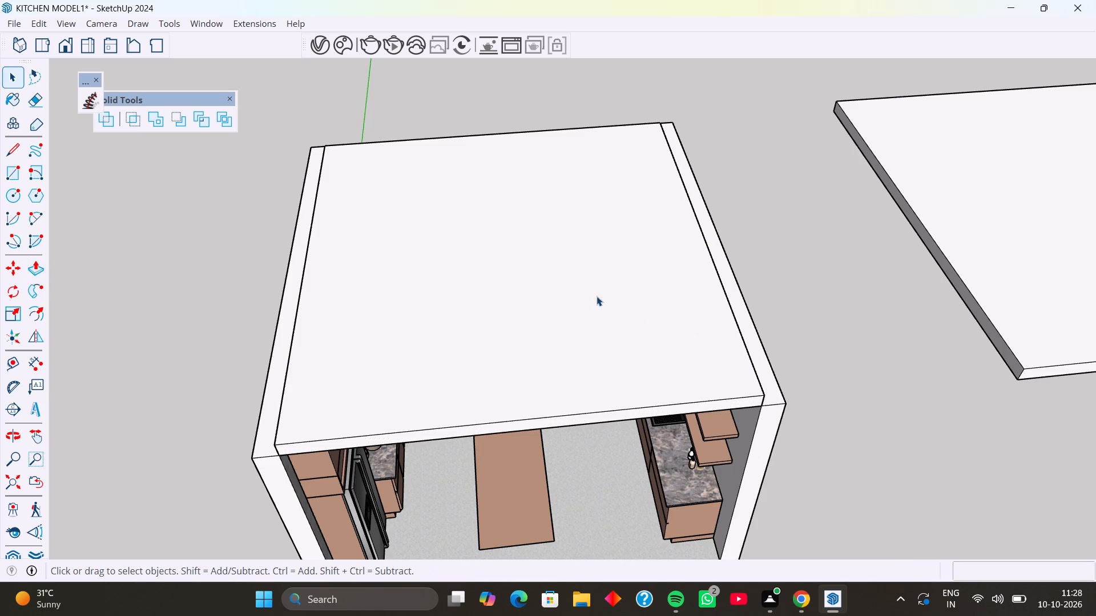
# Move the whole ceiling slab about 22' 10" off the room, to the side opposite the roof slab.
pyautogui.moveTo(597, 296); pyautogui.dragTo(549, 238, button='middle')
pyautogui.moveTo(558, 307); pyautogui.dragTo(607, 297, button='middle')
pyautogui.tripleClick(603, 297)
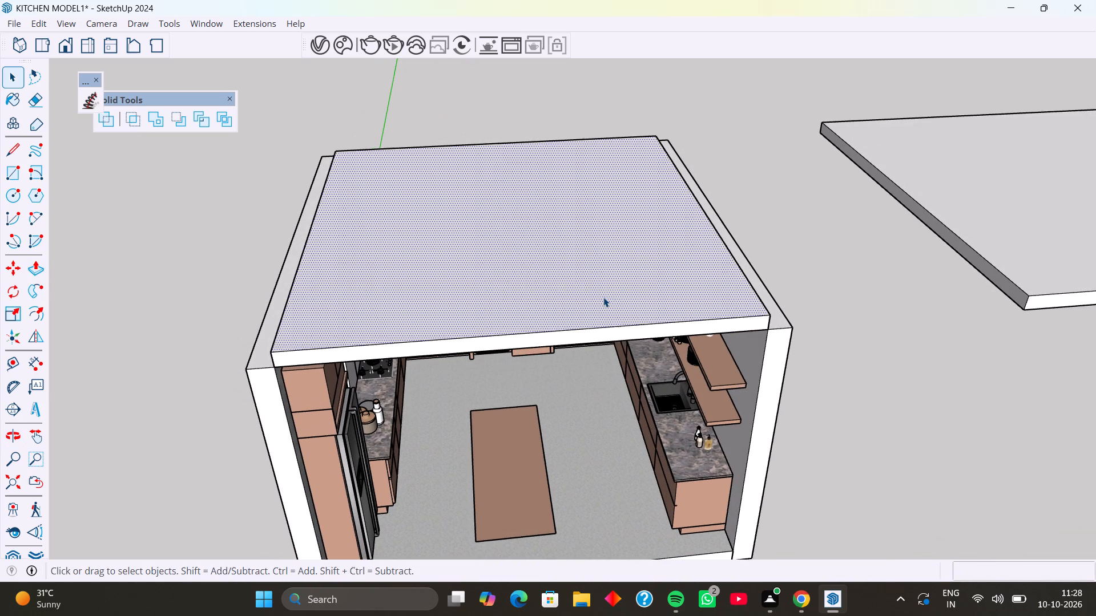
pyautogui.tripleClick(603, 297)
pyautogui.press('m')
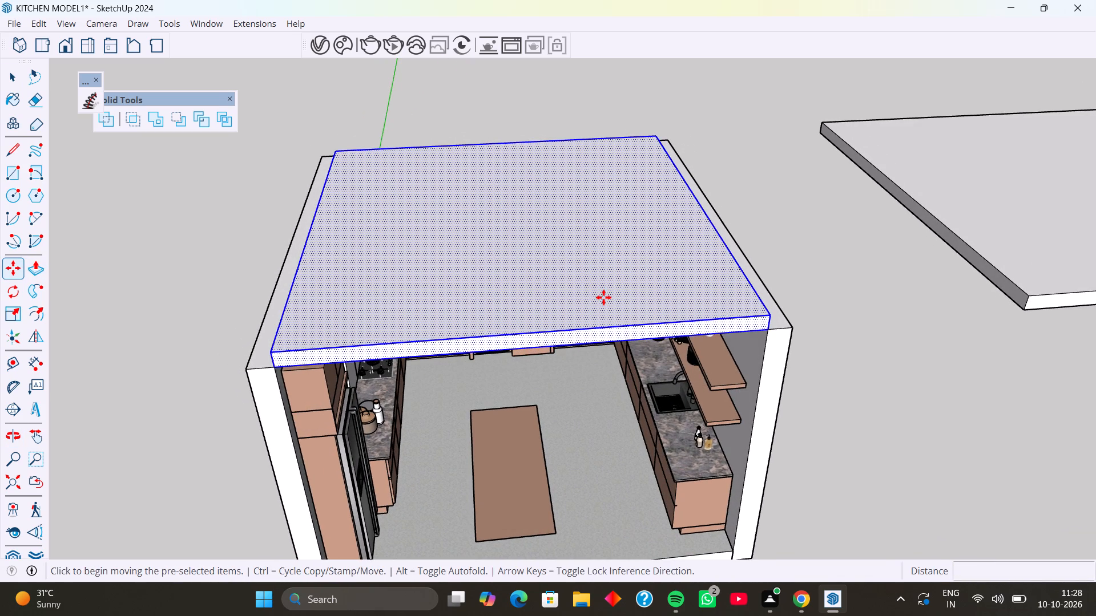
pyautogui.click(768, 330)
pyautogui.scroll(-2, 423, 284)
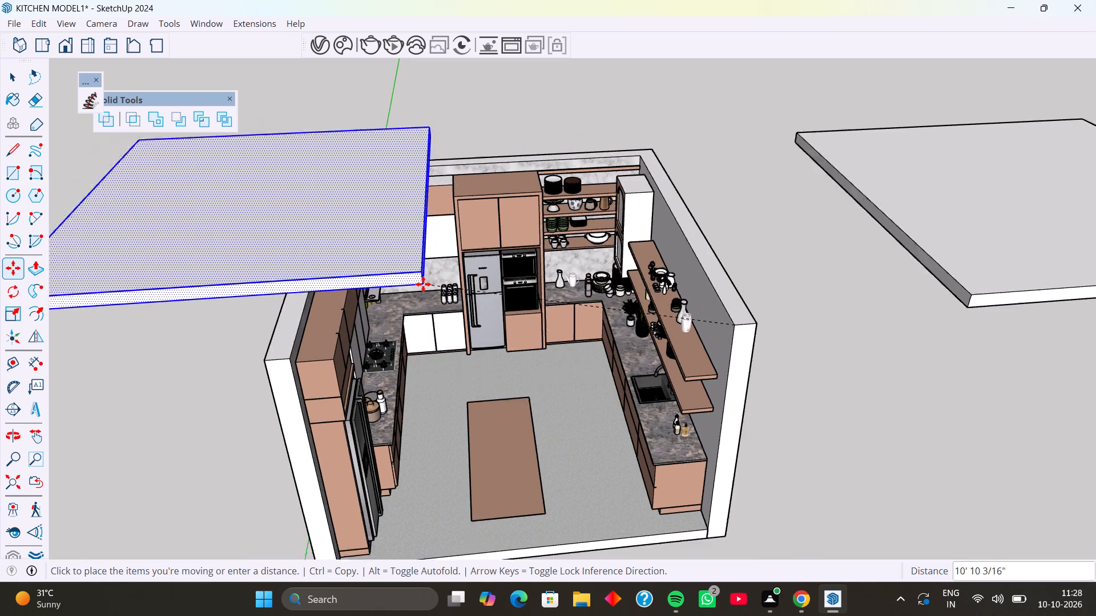
pyautogui.scroll(-6, 423, 284)
pyautogui.keyDown('shift'); pyautogui.moveTo(423, 284); pyautogui.dragTo(797, 307, button='middle'); pyautogui.keyUp('shift')
pyautogui.click(623, 354)
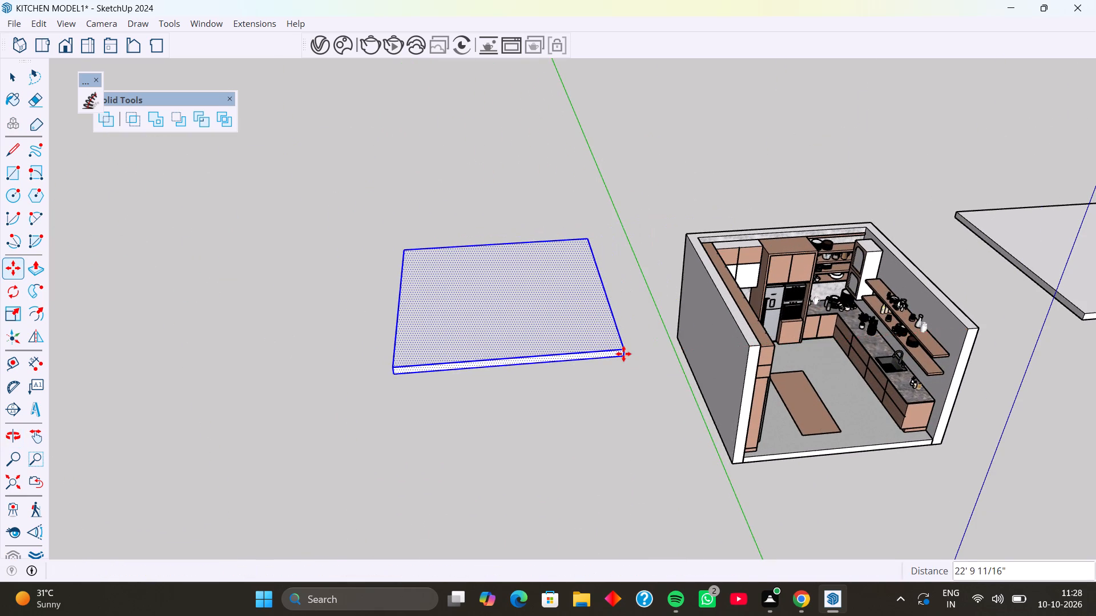
# Offset the ceiling slab's top face outline 2' inward.
pyautogui.moveTo(654, 383); pyautogui.dragTo(639, 422, button='middle')
pyautogui.press('space')
pyautogui.click(547, 338)
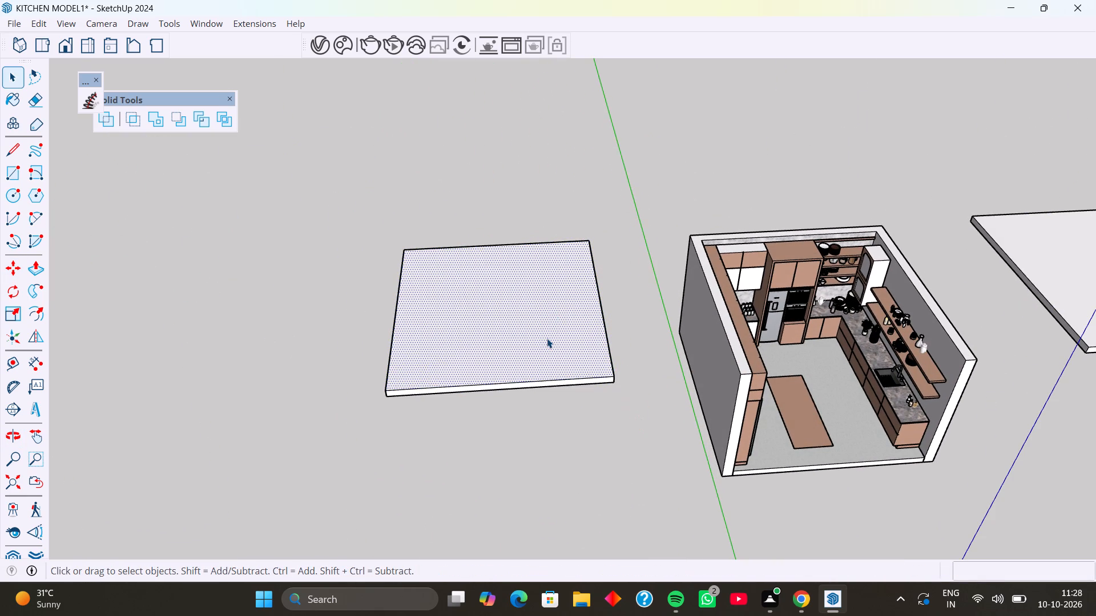
pyautogui.press('f')
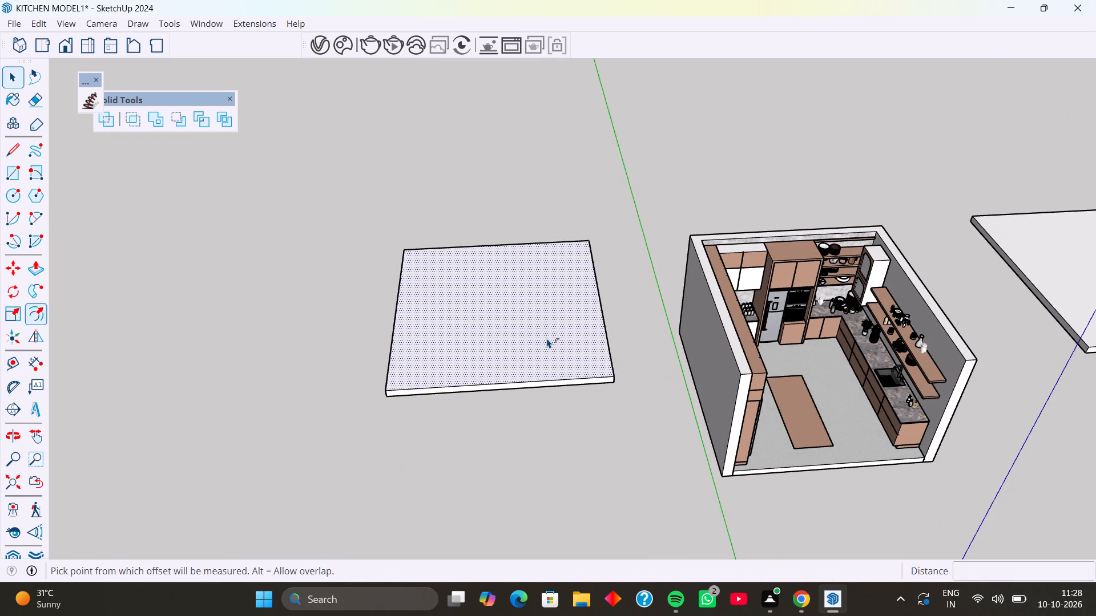
pyautogui.click(547, 338)
pyautogui.write("2'")
pyautogui.press('Return')
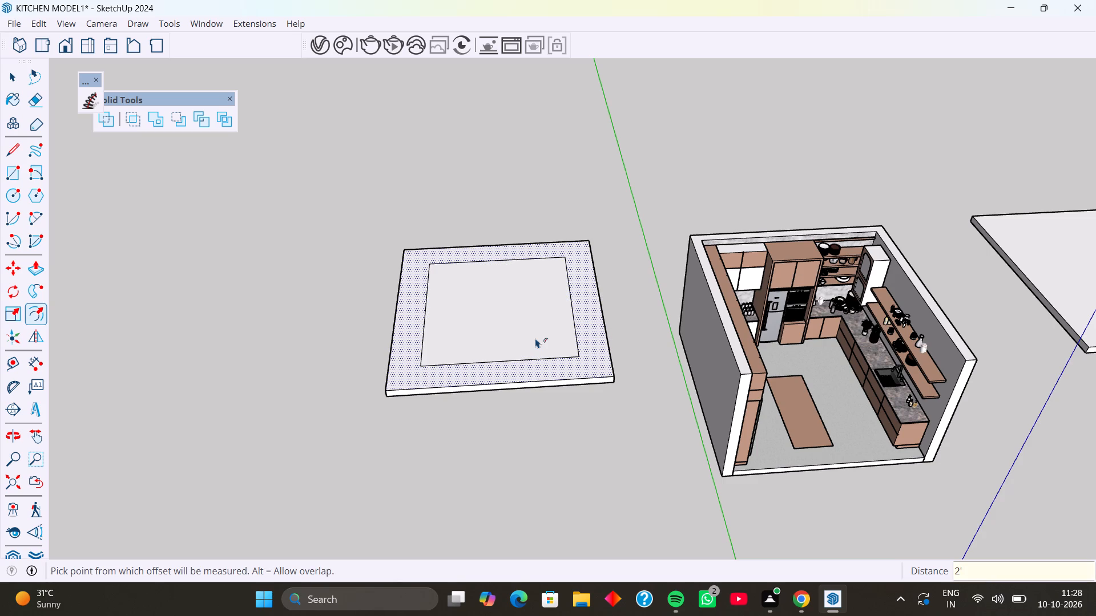
# Copy the inner rectangular face on top of the ceiling slab to the clipboard.
pyautogui.moveTo(535, 338); pyautogui.dragTo(531, 357, button='middle')
pyautogui.click(529, 333)
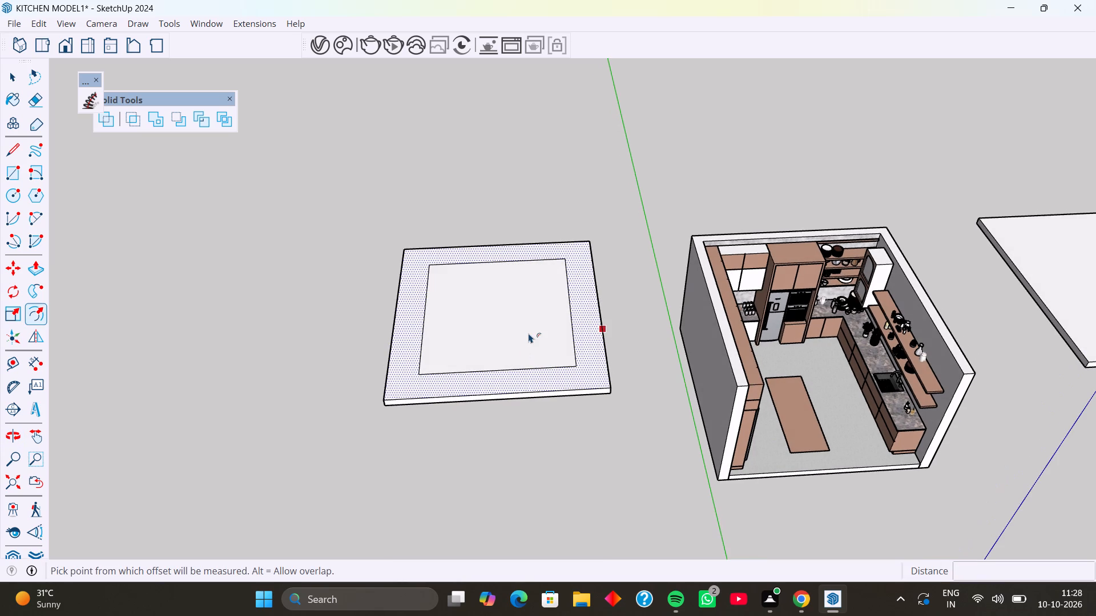
pyautogui.press('space')
pyautogui.click(529, 333)
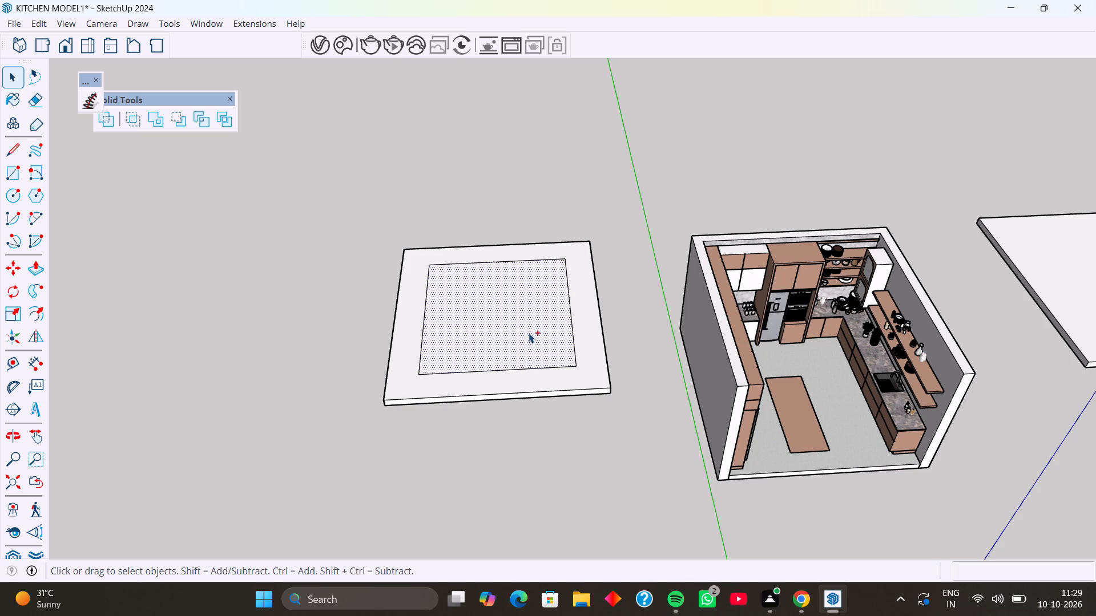
pyautogui.hotkey('ctrl', 'c')
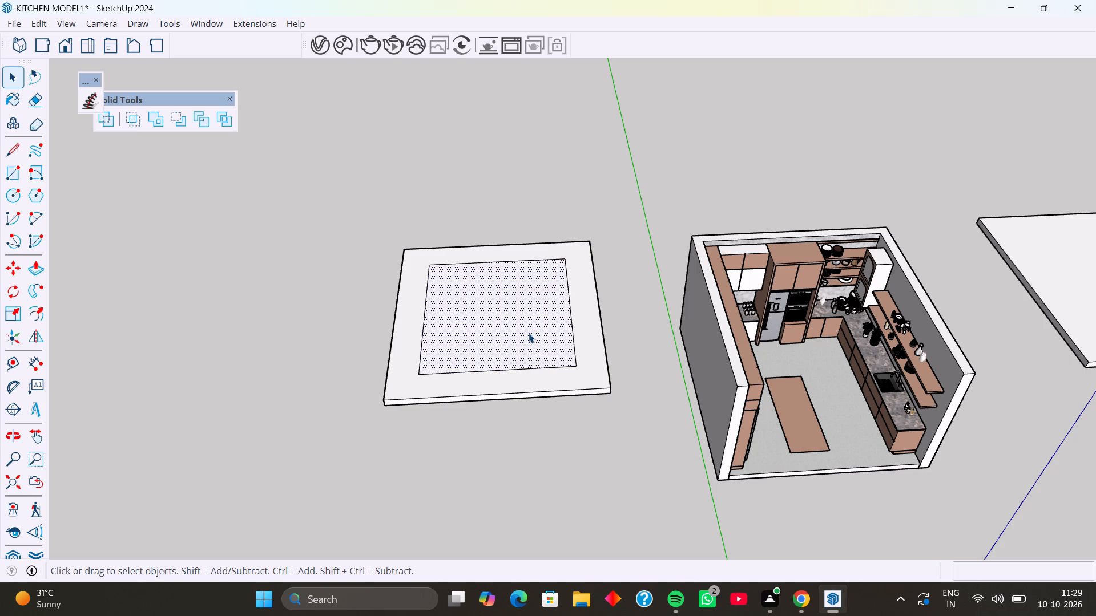
# Push the inner face through the ceiling slab's full thickness to cut a central opening.
pyautogui.press('p')
pyautogui.click(529, 333)
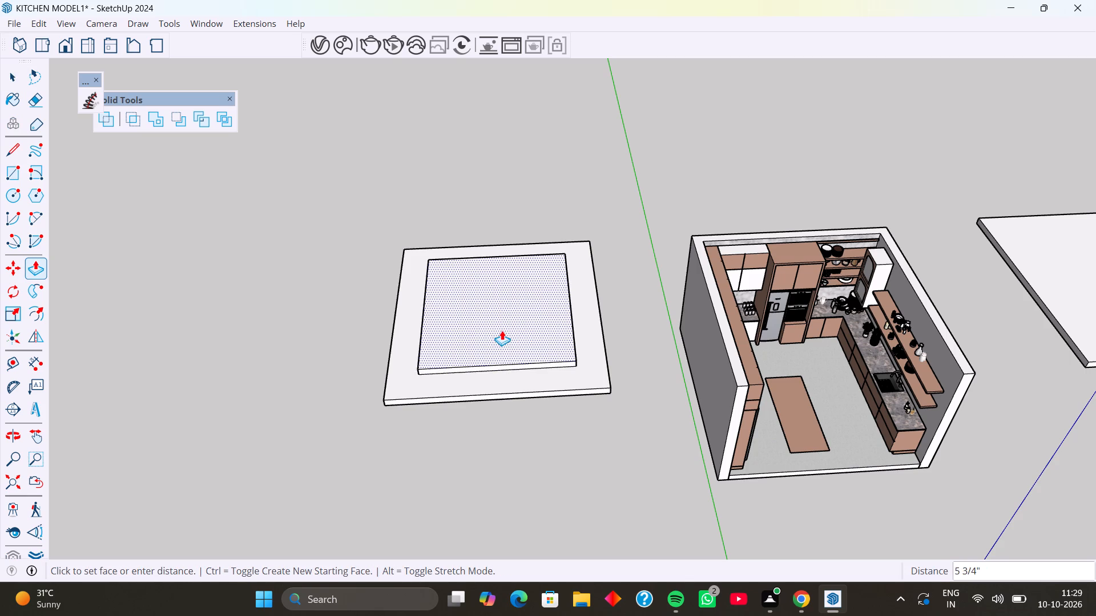
pyautogui.moveTo(502, 330); pyautogui.dragTo(504, 400, button='middle')
pyautogui.click(487, 370)
pyautogui.moveTo(487, 370); pyautogui.dragTo(478, 326, button='middle')
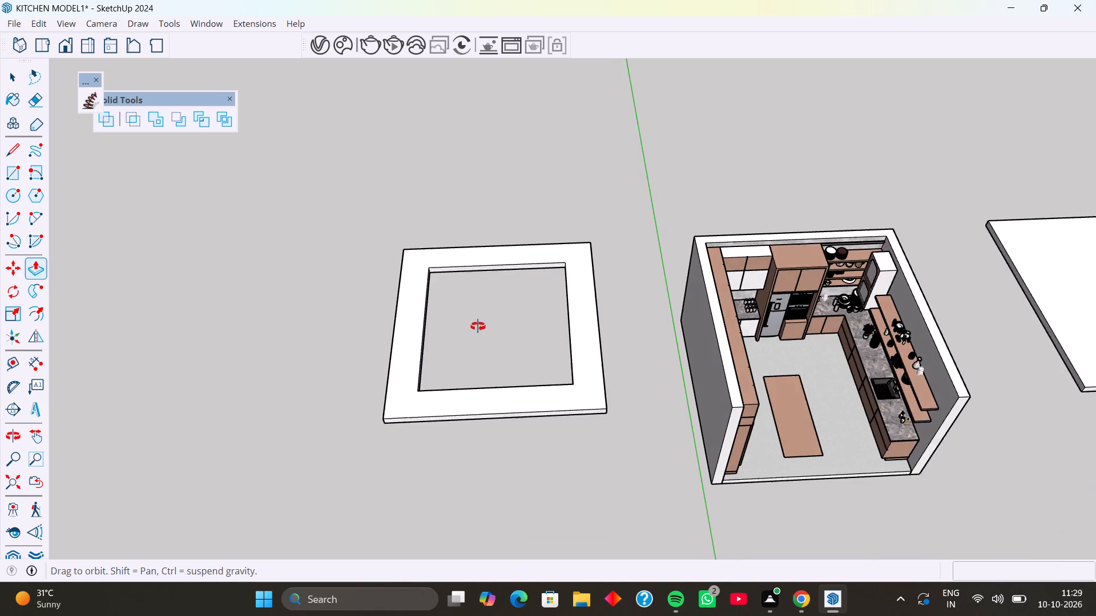
pyautogui.moveTo(478, 326); pyautogui.dragTo(479, 271, button='middle')
# Group all the geometry of the ceiling slab with the central opening.
pyautogui.press('space')
pyautogui.tripleClick(488, 256)
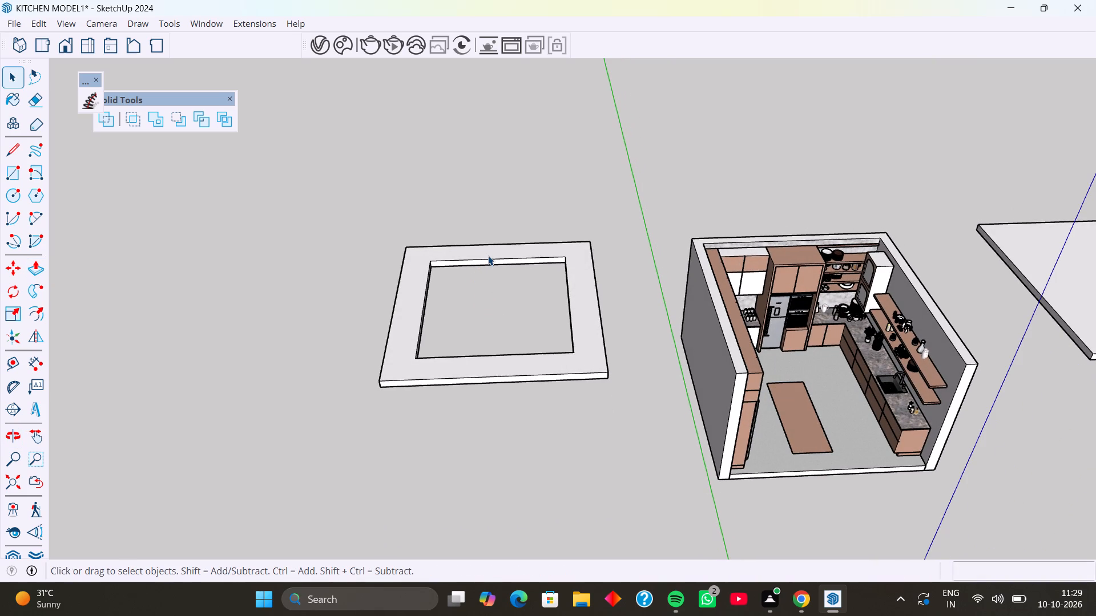
pyautogui.tripleClick(488, 256)
pyautogui.tripleClick(488, 256)
pyautogui.tripleClick(488, 256)
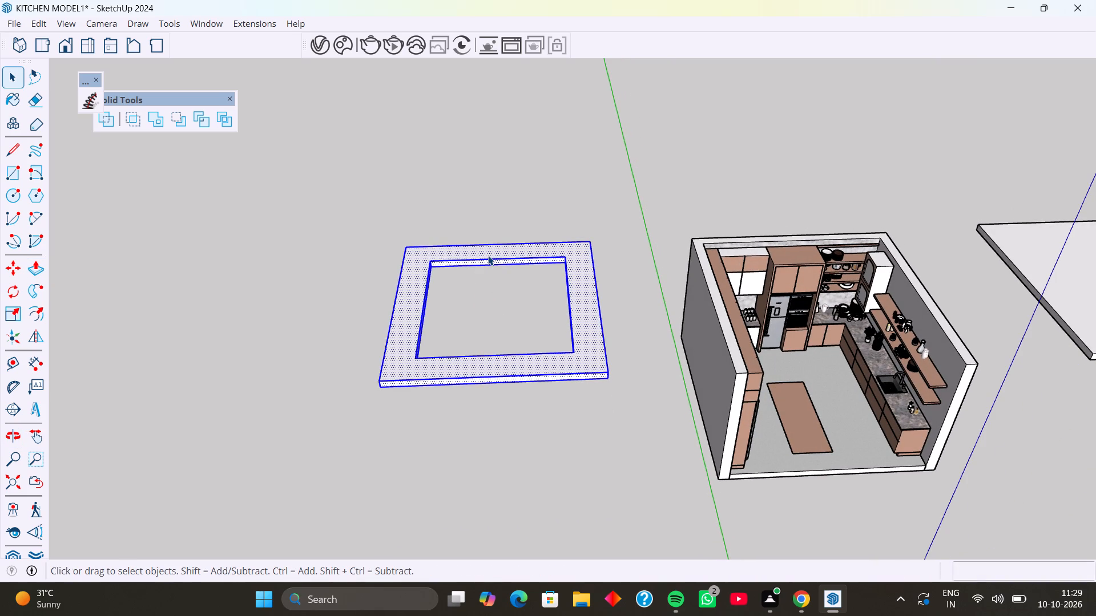
pyautogui.doubleClick(488, 256)
pyautogui.rightClick(488, 256)
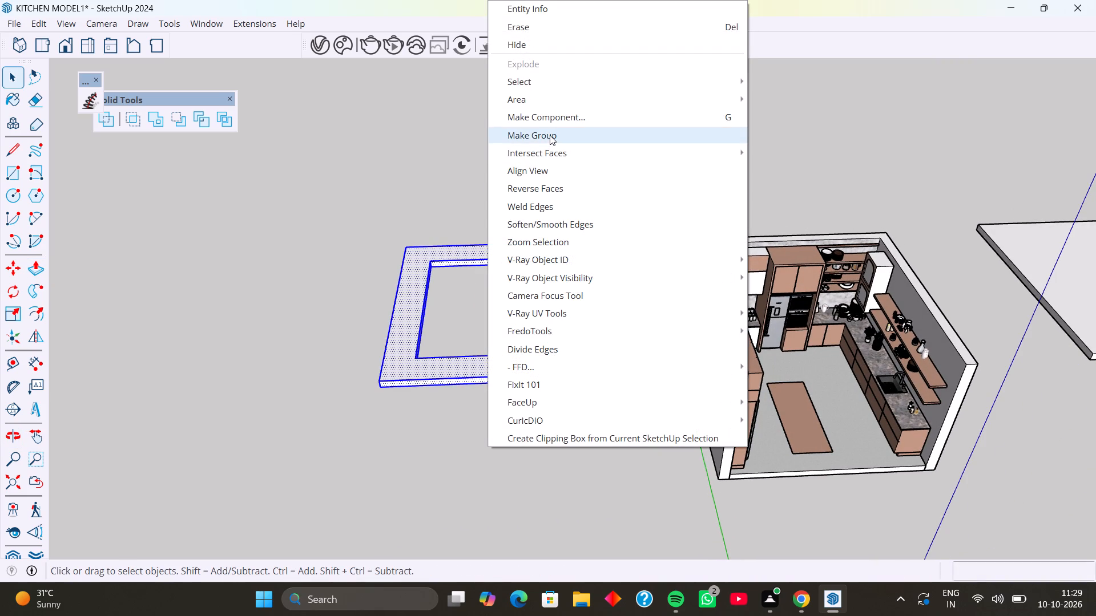
pyautogui.click(550, 135)
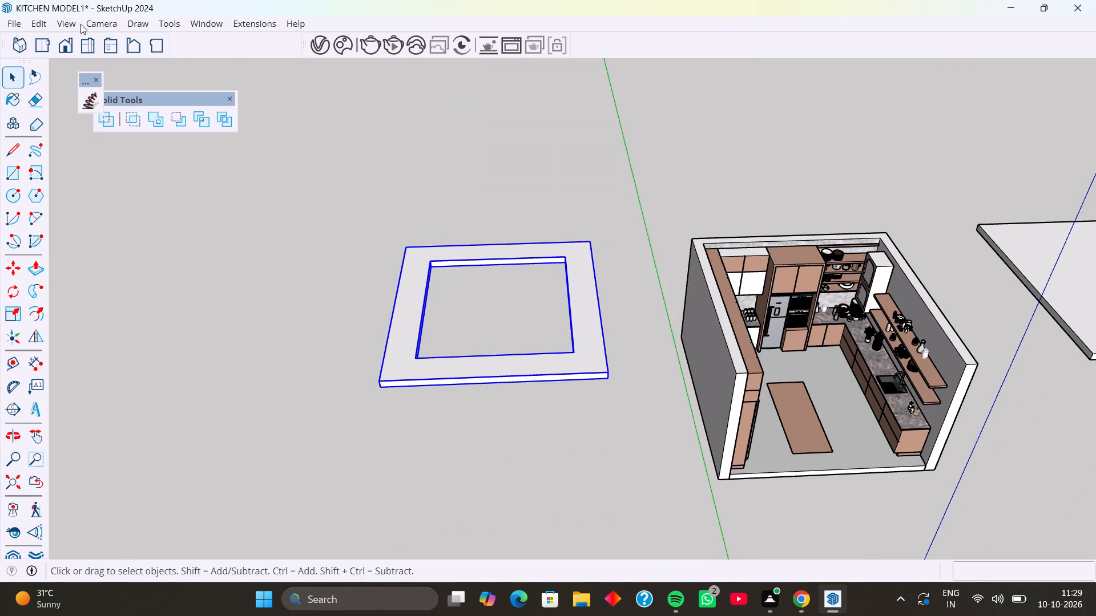
# Paste the copied rectangular face in place and move it about 15' 8" out past the ceiling slab, away from the room.
pyautogui.click(30, 19)
pyautogui.click(103, 137)
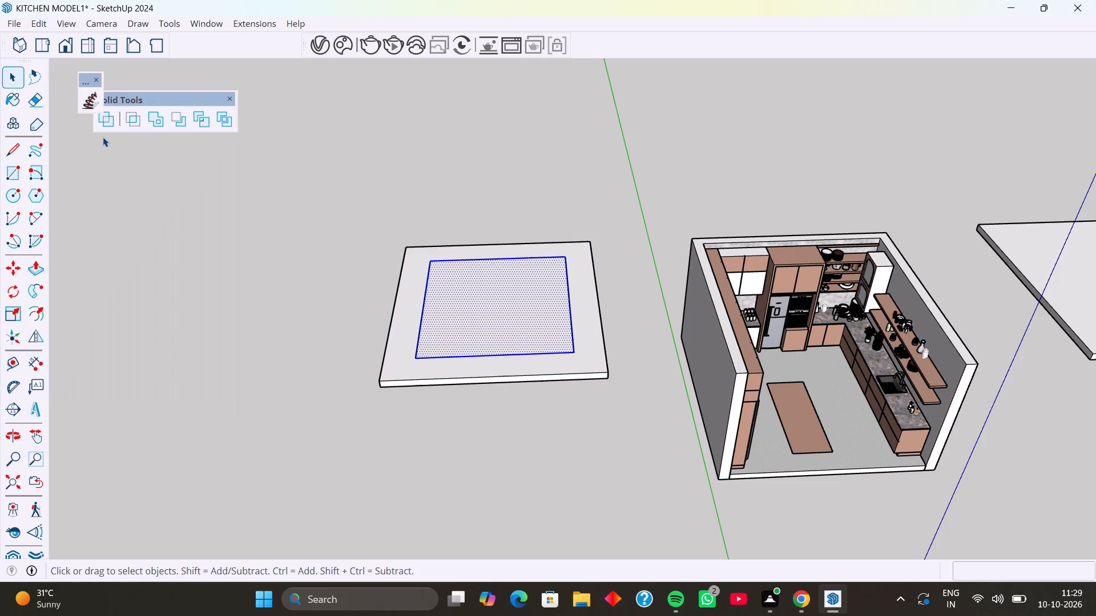
pyautogui.press('m')
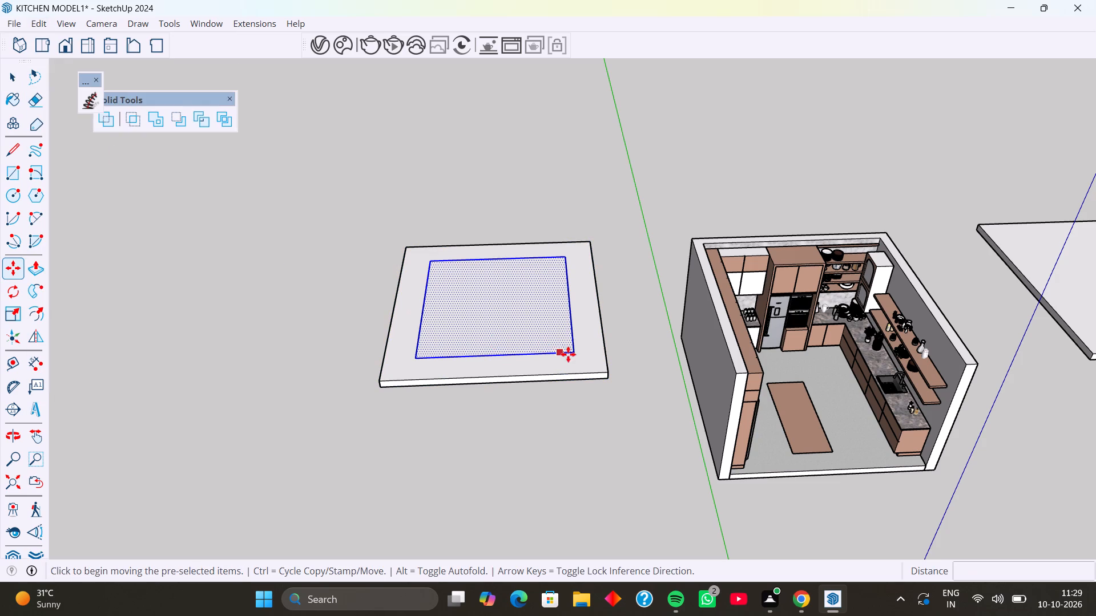
pyautogui.click(573, 350)
pyautogui.click(325, 371)
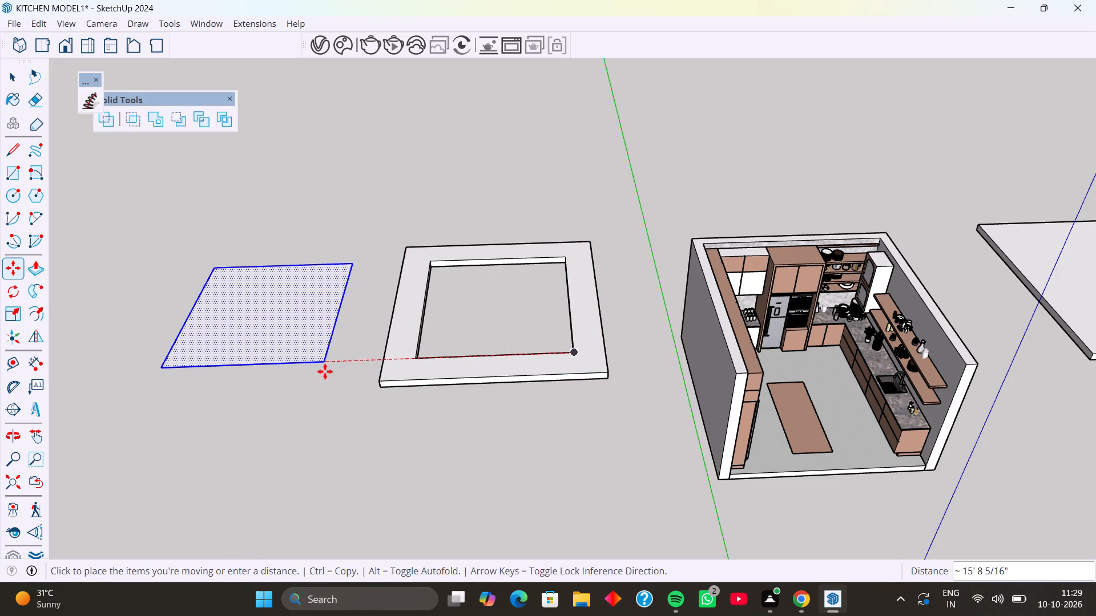
# Offset the separate rectangular face's outline 2' inward.
pyautogui.moveTo(356, 386); pyautogui.dragTo(411, 392, button='middle')
pyautogui.scroll(-2, 378, 370)
pyautogui.keyDown('shift'); pyautogui.moveTo(377, 363); pyautogui.dragTo(550, 372, button='middle'); pyautogui.keyUp('shift')
pyautogui.moveTo(526, 408); pyautogui.dragTo(493, 409, button='middle')
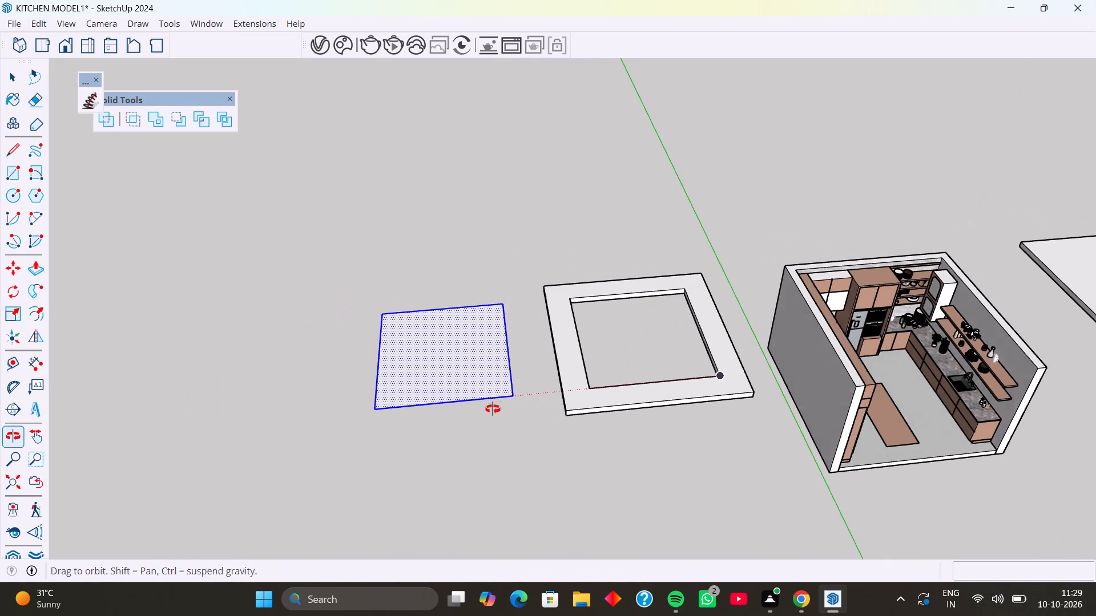
pyautogui.moveTo(493, 409); pyautogui.dragTo(491, 409, button='middle')
pyautogui.press('space')
pyautogui.click(477, 387)
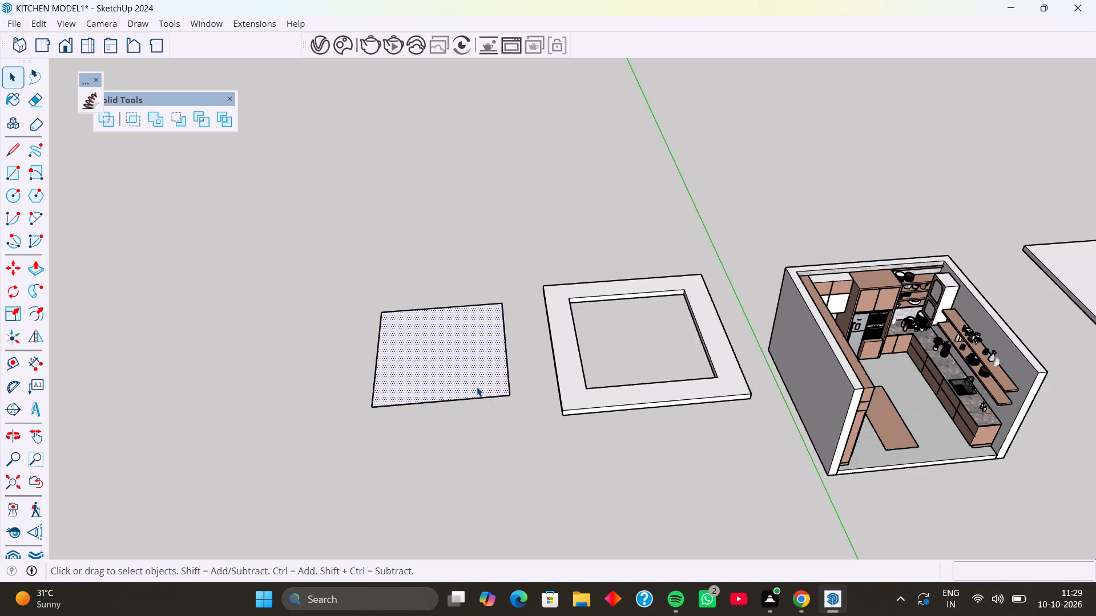
pyautogui.press('f')
pyautogui.click(477, 387)
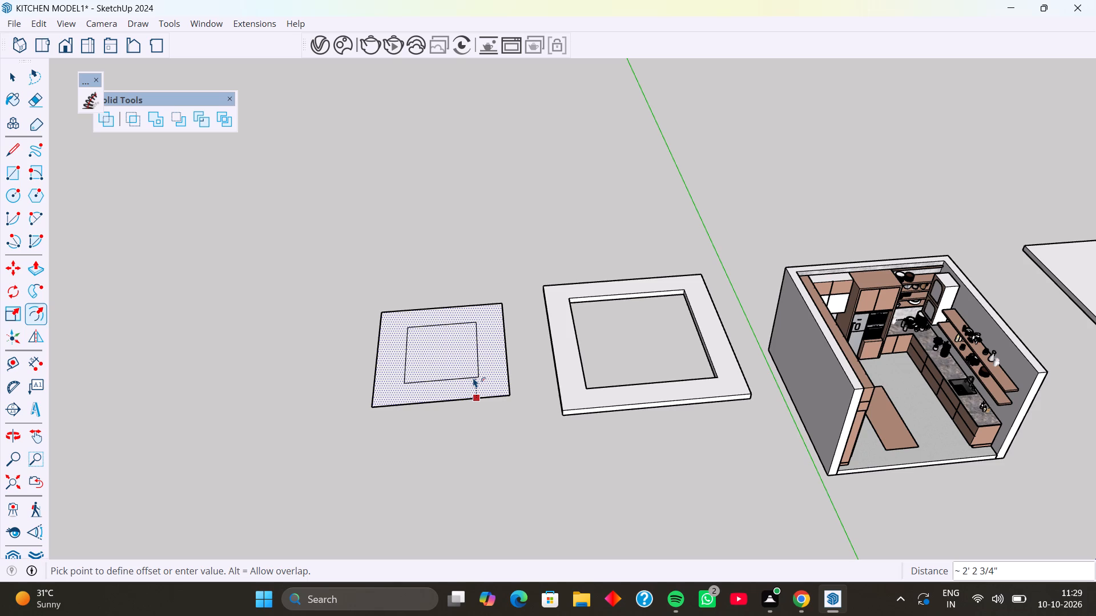
pyautogui.write("1'")
pyautogui.press('Return')
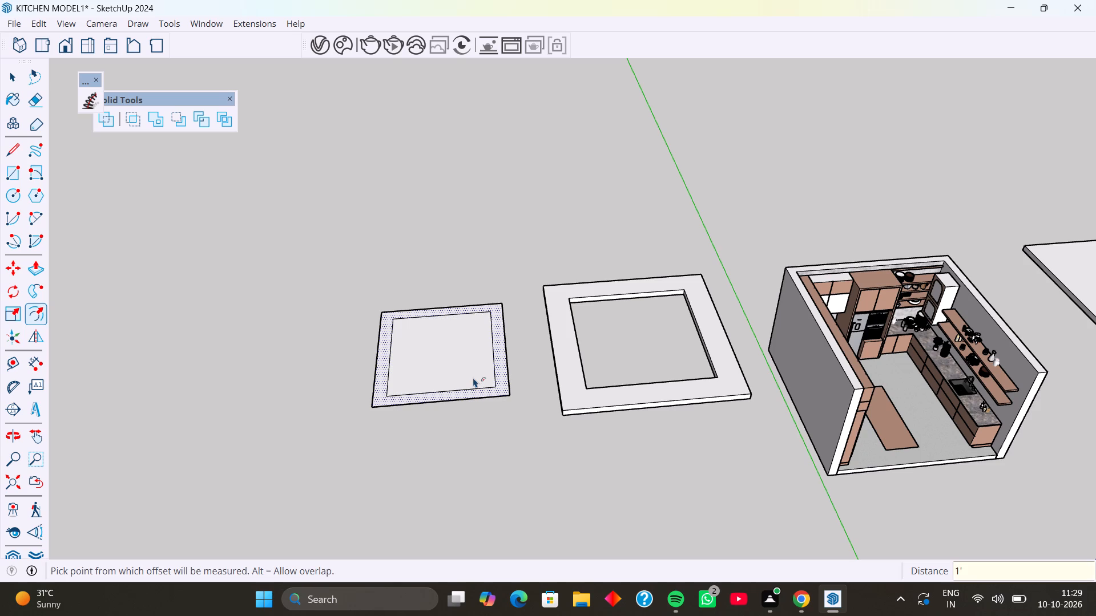
pyautogui.write("2'")
pyautogui.press('Return')
pyautogui.press('space')
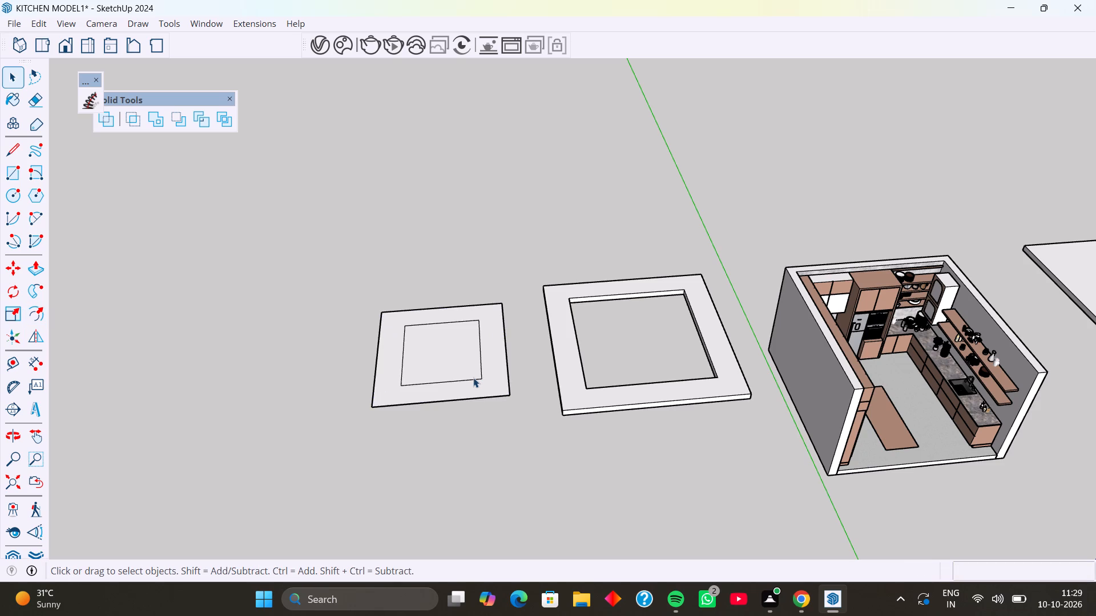
# Weld the four edges of the inner rectangle on the separate face into one outline.
pyautogui.scroll(10, 477, 371)
pyautogui.click(490, 374)
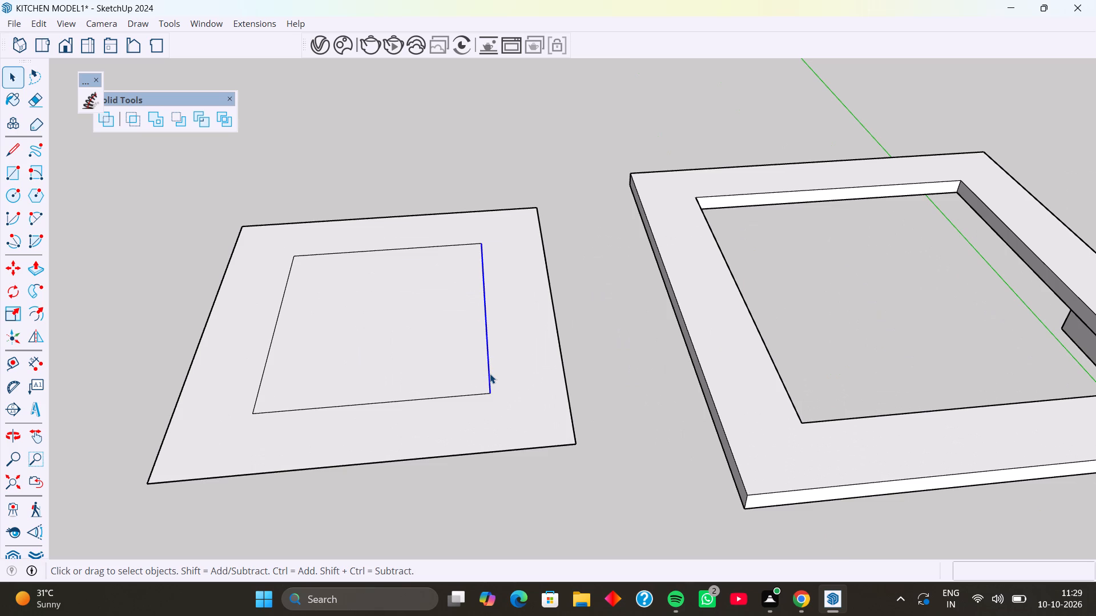
pyautogui.keyDown('shift'); pyautogui.click(479, 394); pyautogui.keyUp('shift')
pyautogui.keyDown('shift'); pyautogui.click(421, 246); pyautogui.keyUp('shift')
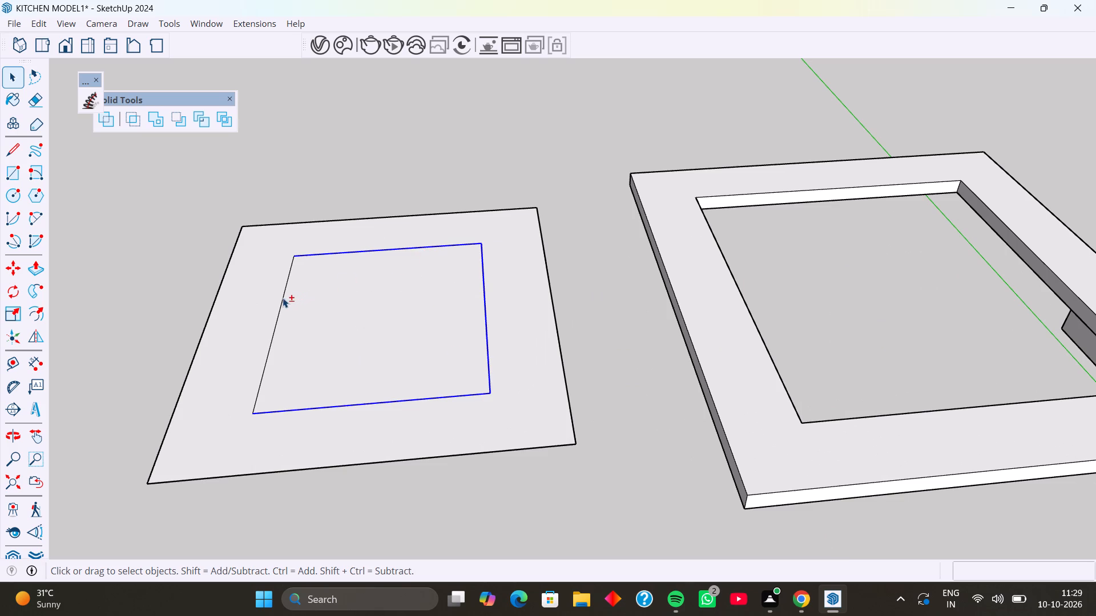
pyautogui.keyDown('shift'); pyautogui.click(281, 298); pyautogui.keyUp('shift')
pyautogui.rightClick(281, 298)
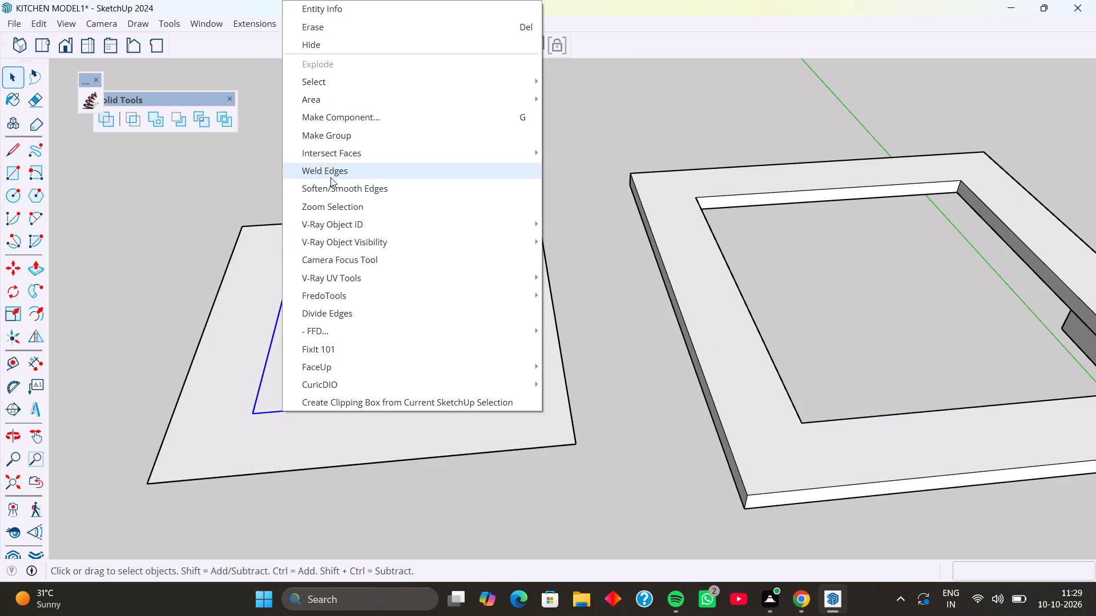
pyautogui.click(331, 177)
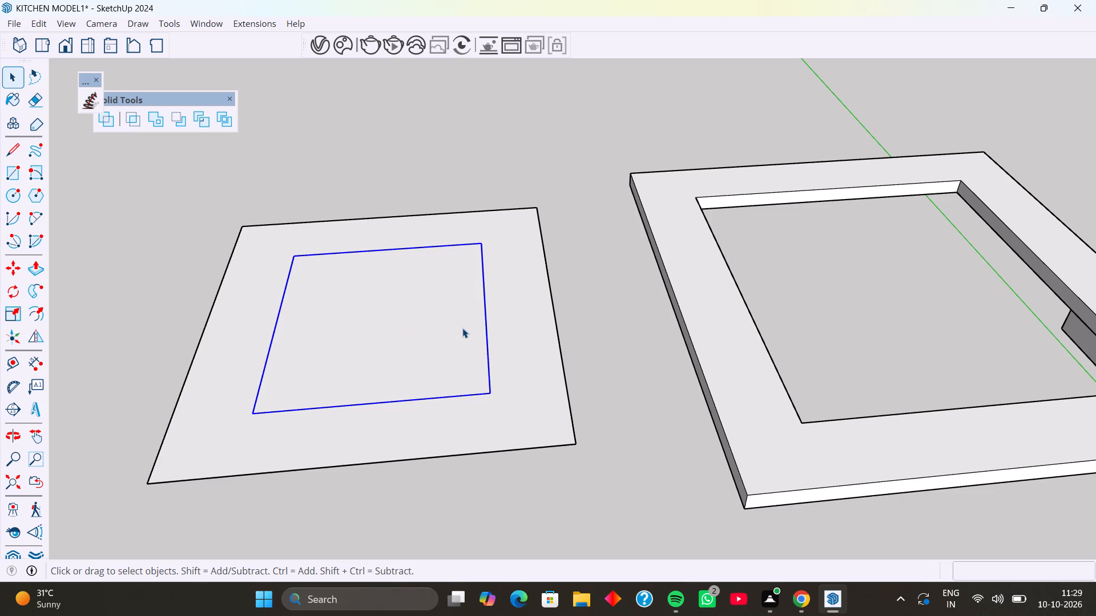
# Offset the welded inner rectangle 18 mm outward to form a thin strip around it.
pyautogui.press('f')
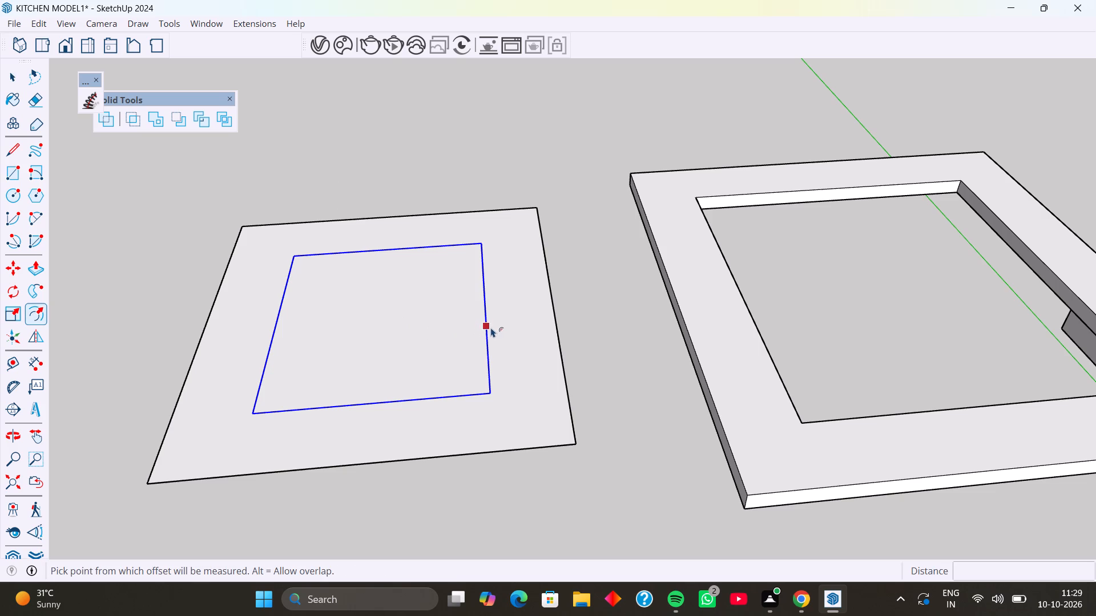
pyautogui.click(491, 327)
pyautogui.write('18mm')
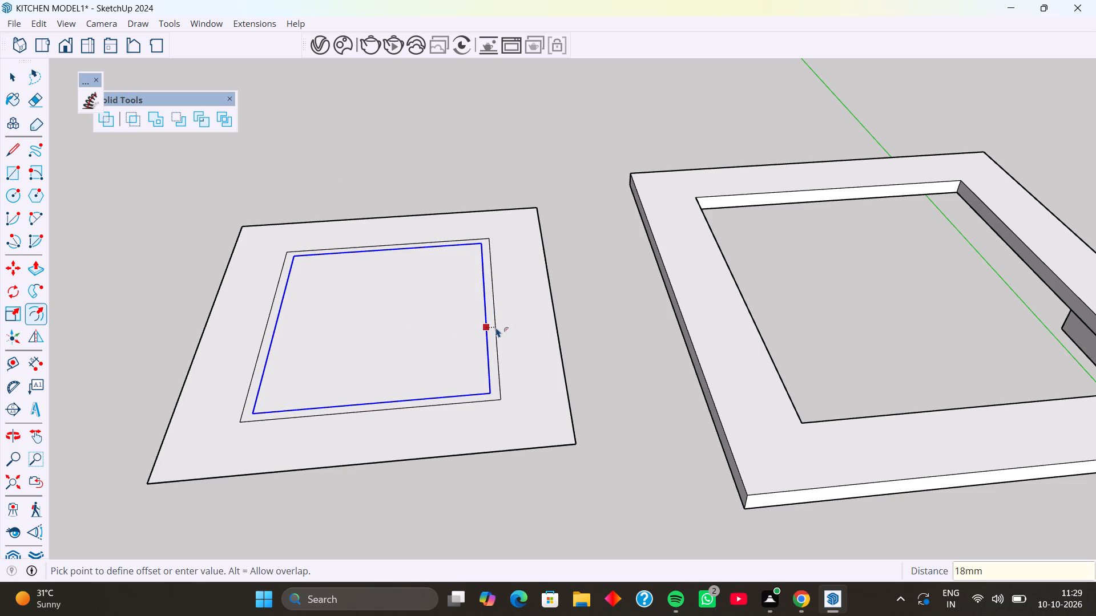
pyautogui.press('Return')
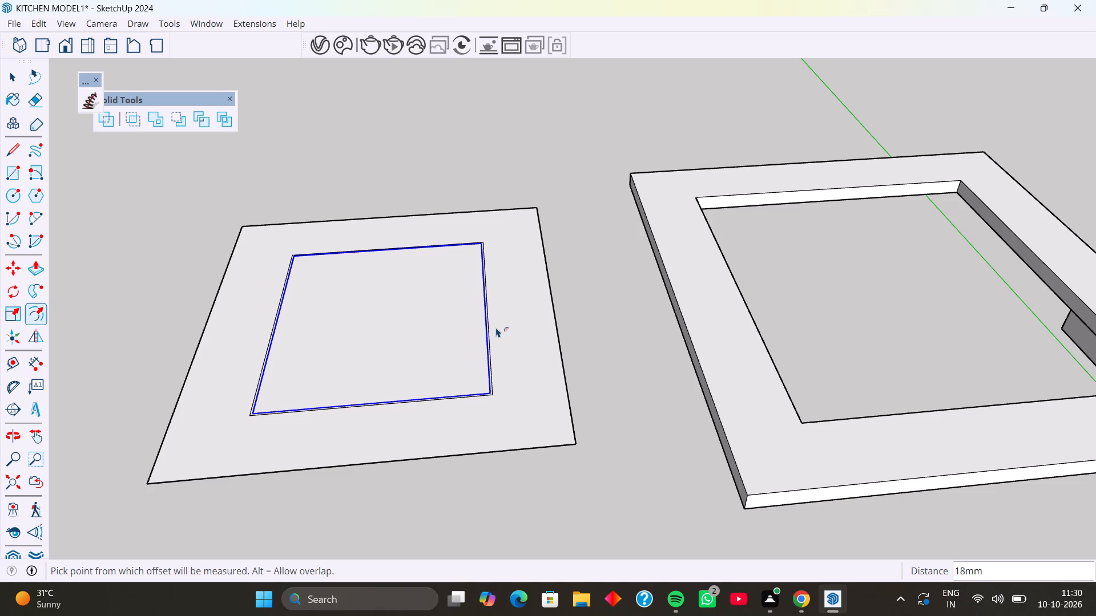
pyautogui.press('space')
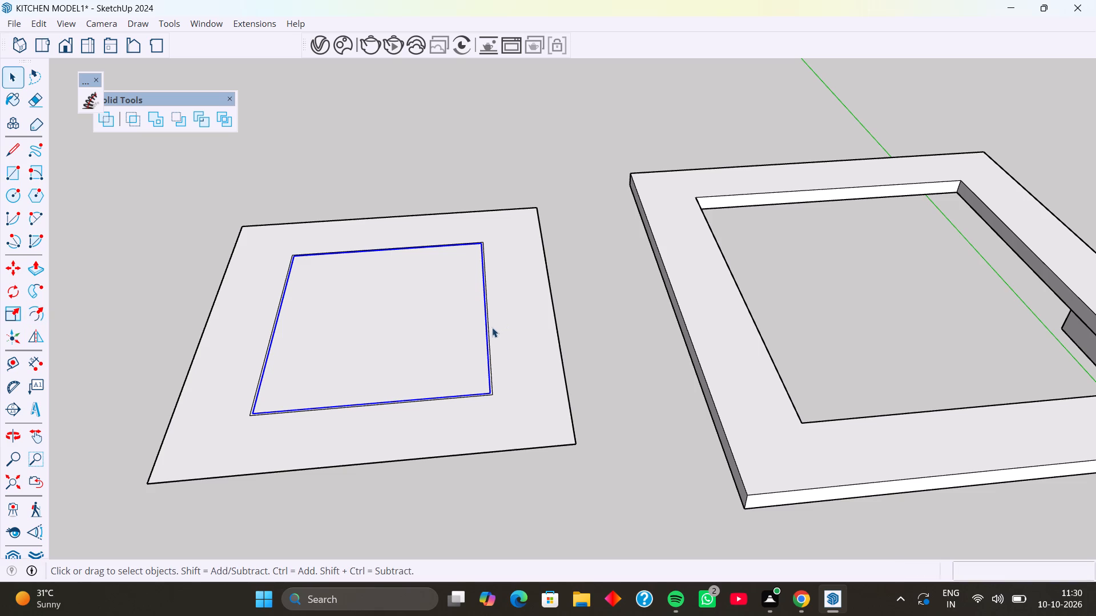
# Offset the thin strip's outer outline 6" outward.
pyautogui.click(490, 328)
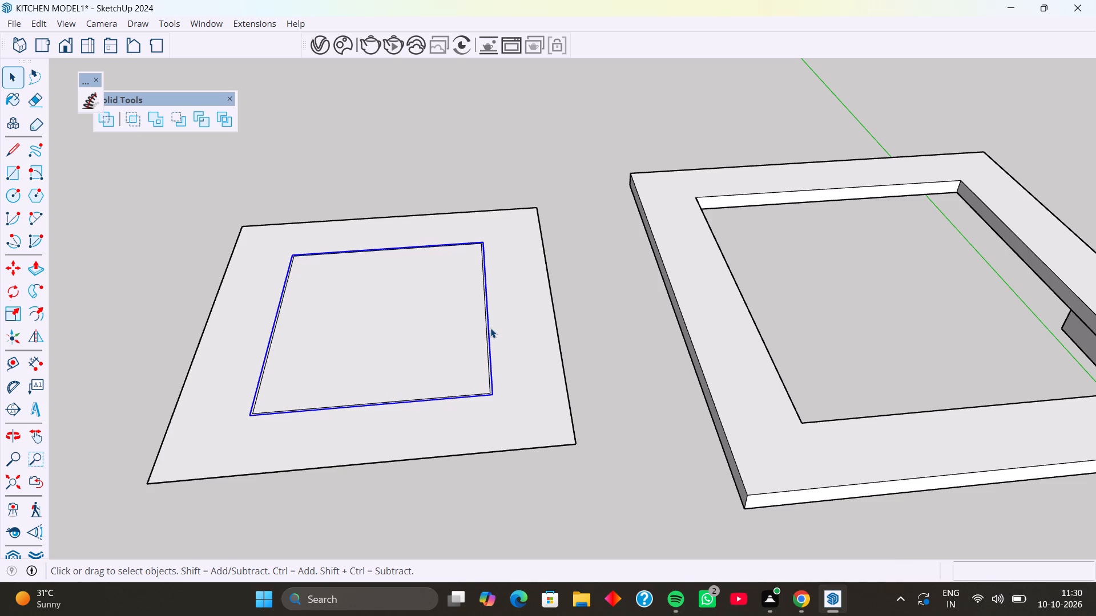
pyautogui.press('f')
pyautogui.click(490, 328)
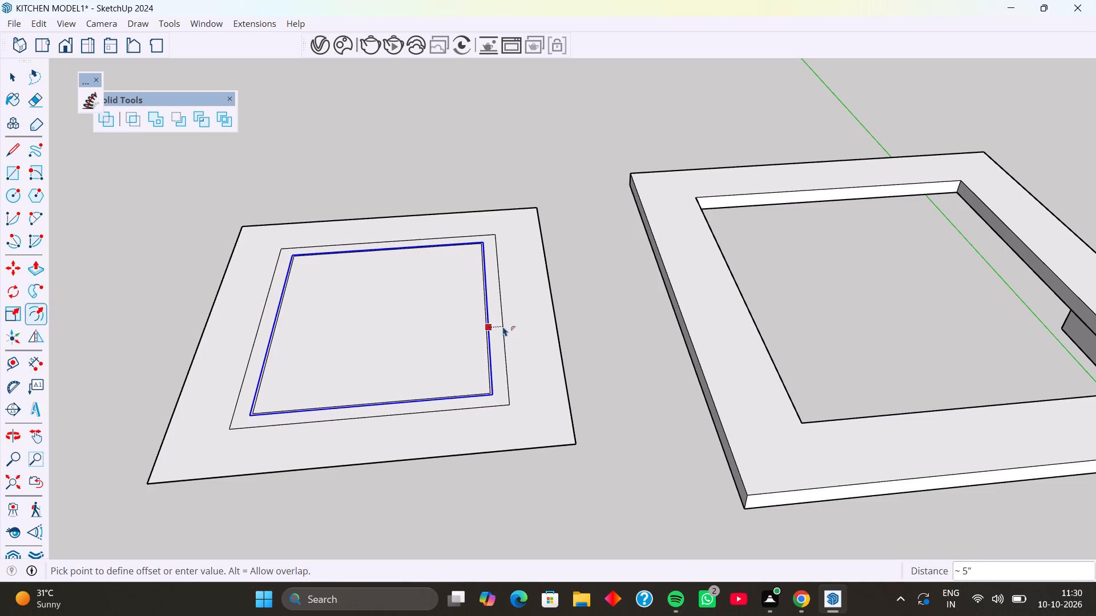
pyautogui.press('6')
pyautogui.press('Return')
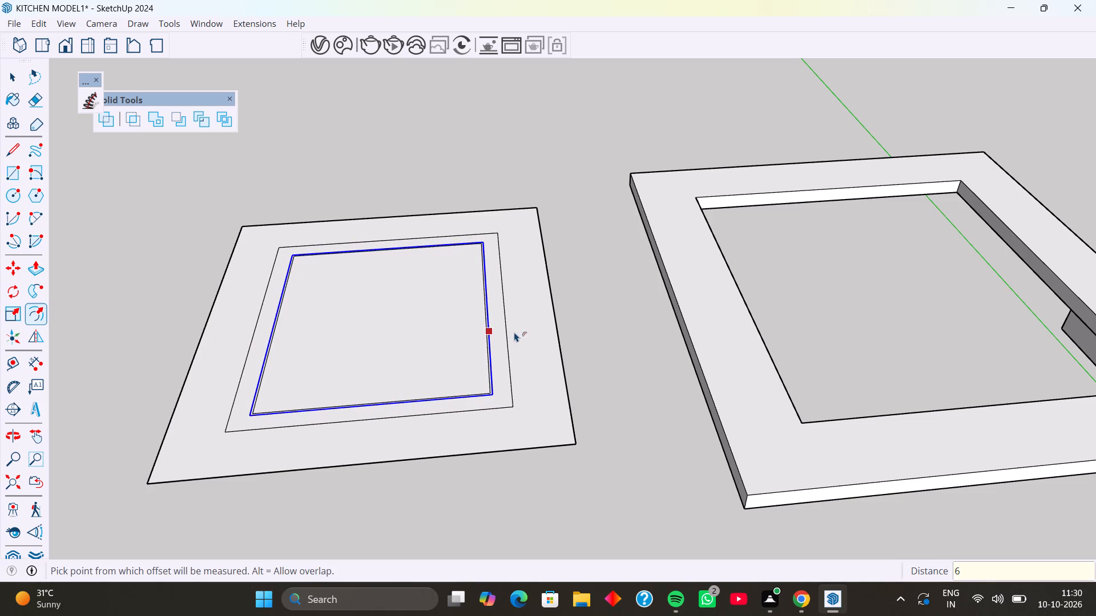
pyautogui.press('space')
# Offset the outline of the 6" band 18 mm outward to form a second thin strip.
pyautogui.click(509, 333)
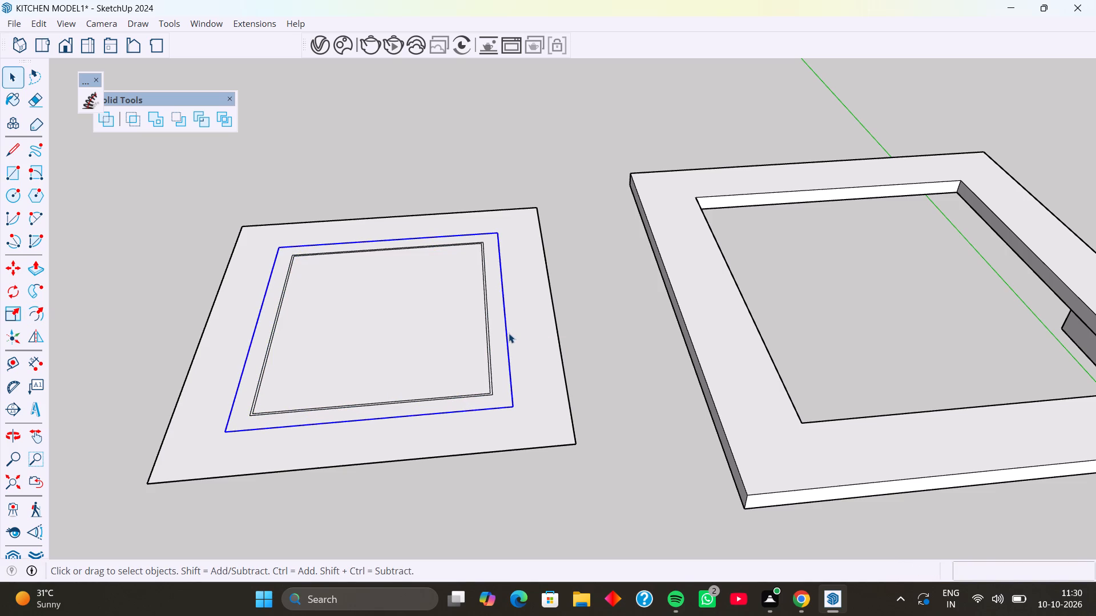
pyautogui.press('f')
pyautogui.click(509, 333)
pyautogui.write('18')
pyautogui.write('mm')
pyautogui.press('Return')
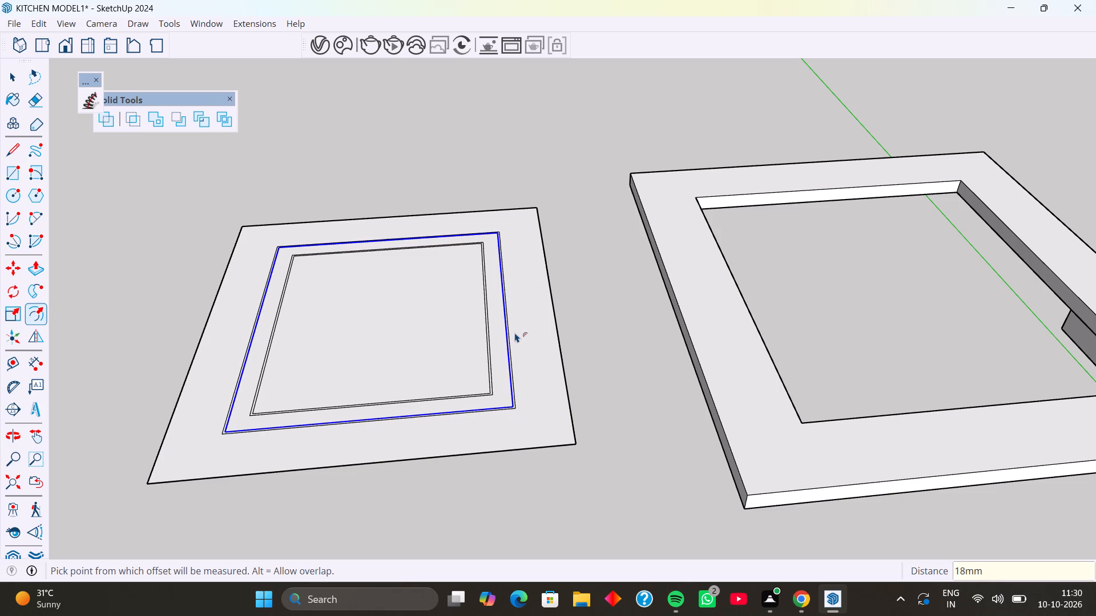
pyautogui.press('space')
# Delete the central face, the outermost face and its four border edges, keeping only the 6" band and its two 18 mm strips.
pyautogui.click(459, 334)
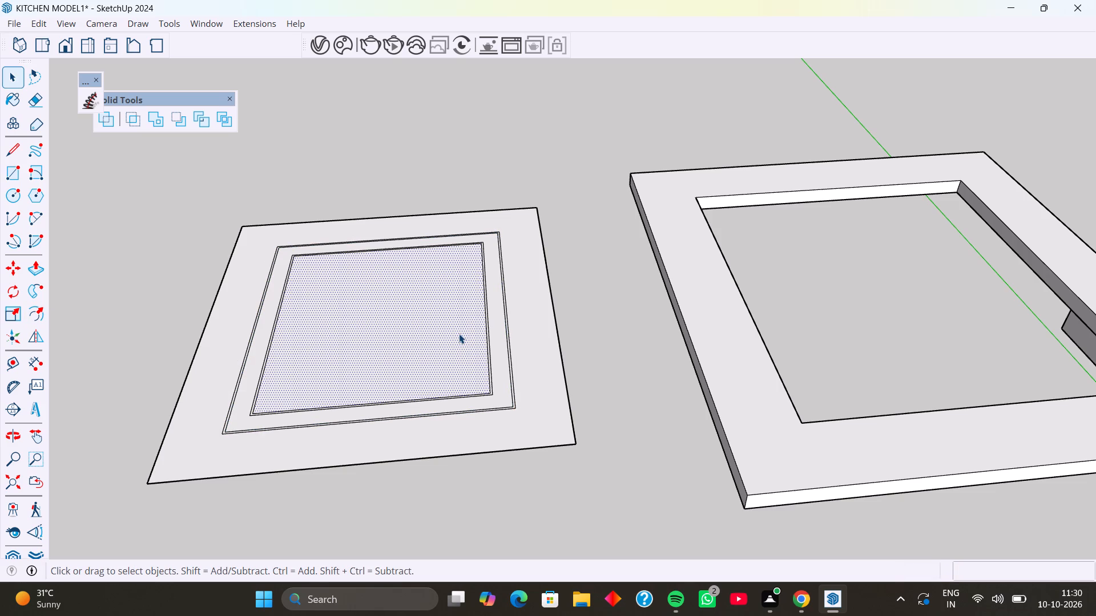
pyautogui.press('Delete')
pyautogui.click(542, 353)
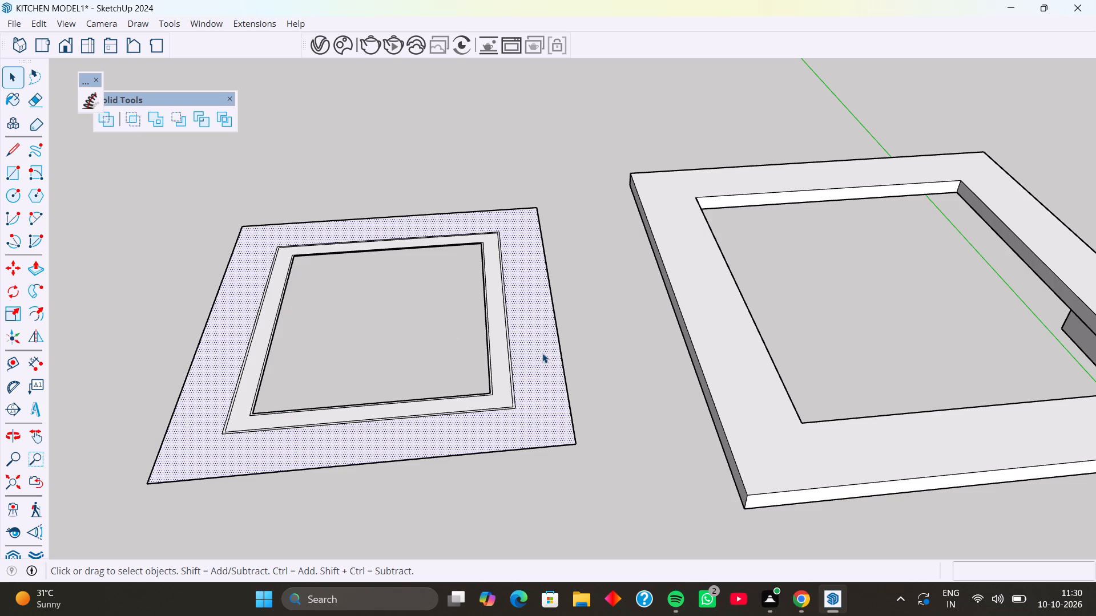
pyautogui.press('Delete')
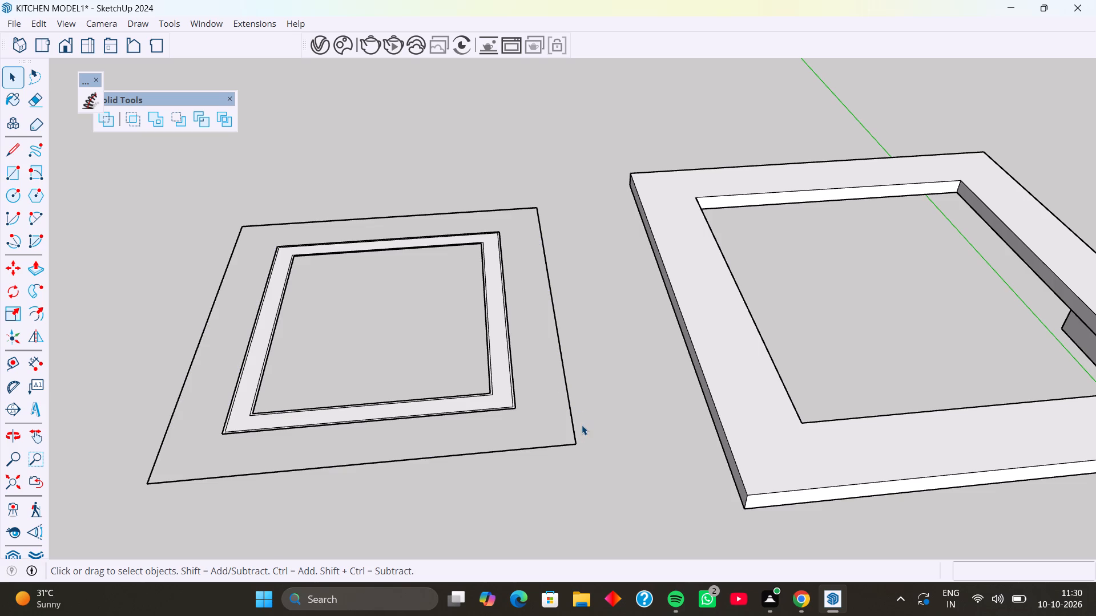
pyautogui.moveTo(589, 428); pyautogui.dragTo(541, 456)
pyautogui.press('Delete')
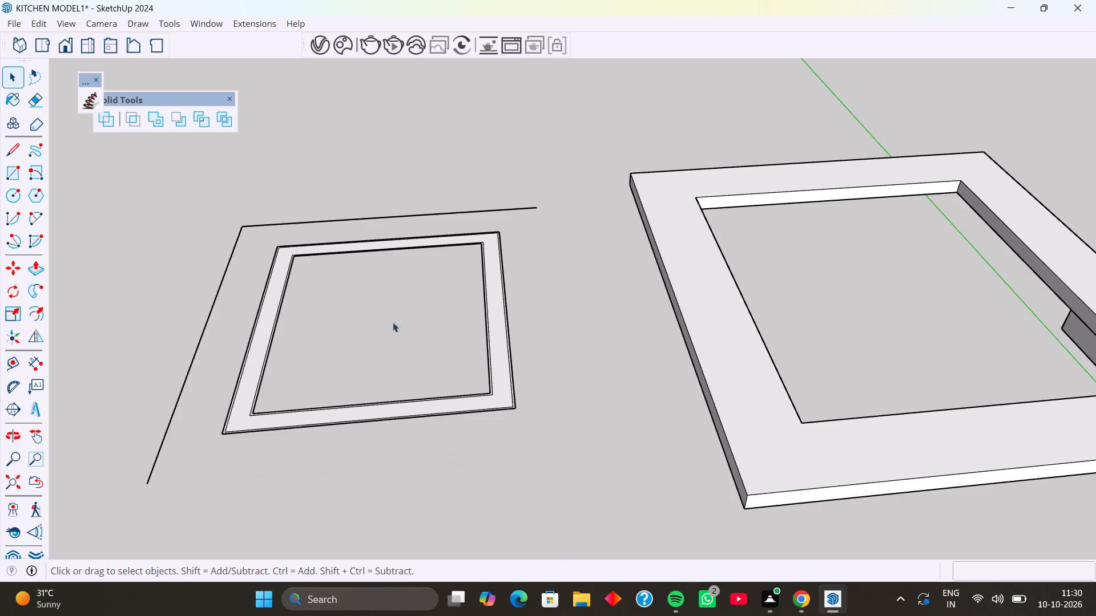
pyautogui.moveTo(269, 198); pyautogui.dragTo(227, 241)
pyautogui.press('Delete')
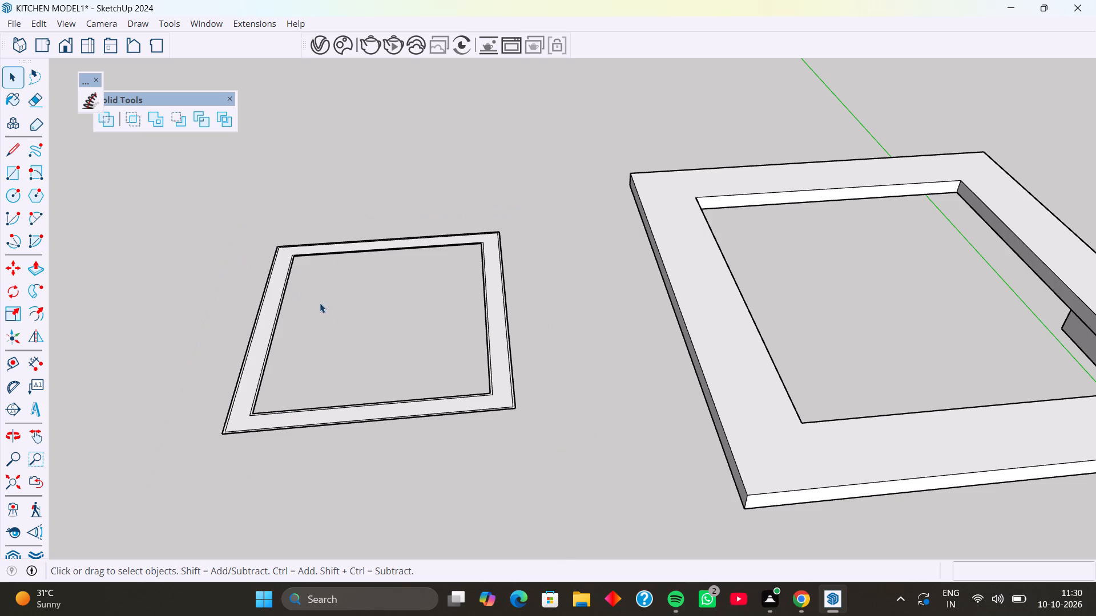
# Pull the inner 18 mm strip of the frame up 2".
pyautogui.scroll(4, 511, 378)
pyautogui.press('p')
pyautogui.scroll(3, 481, 385)
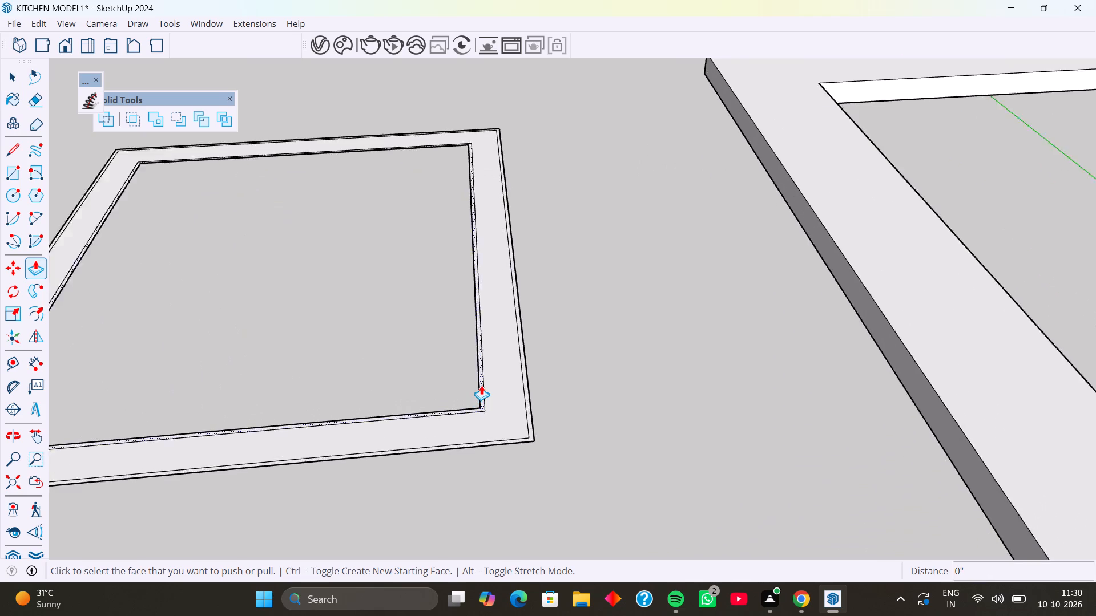
pyautogui.scroll(6, 481, 385)
pyautogui.click(481, 385)
pyautogui.press('2')
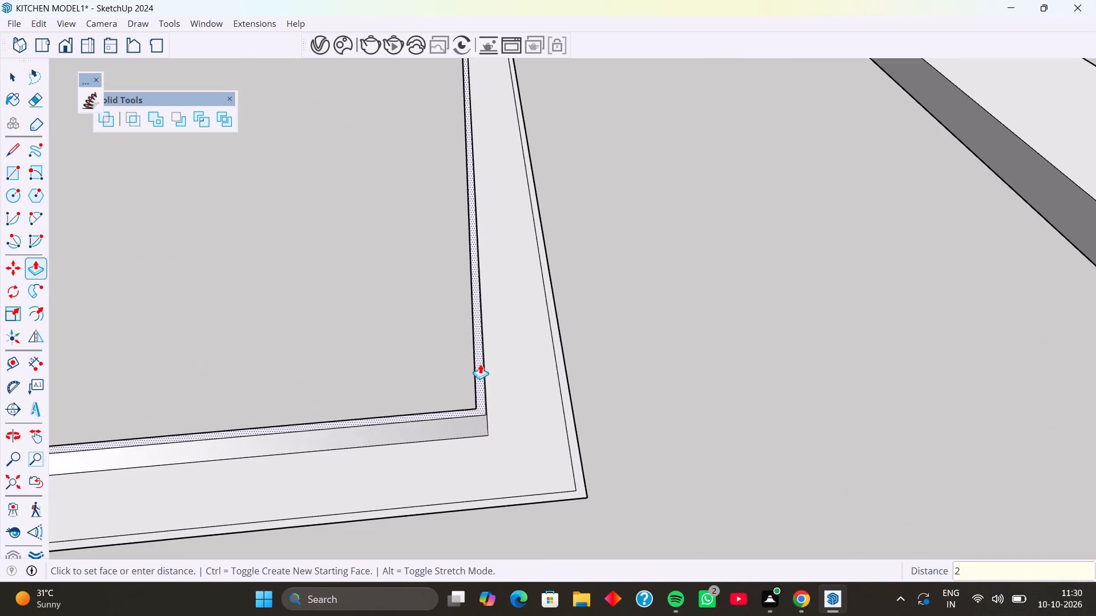
pyautogui.press('Return')
pyautogui.scroll(-6, 425, 322)
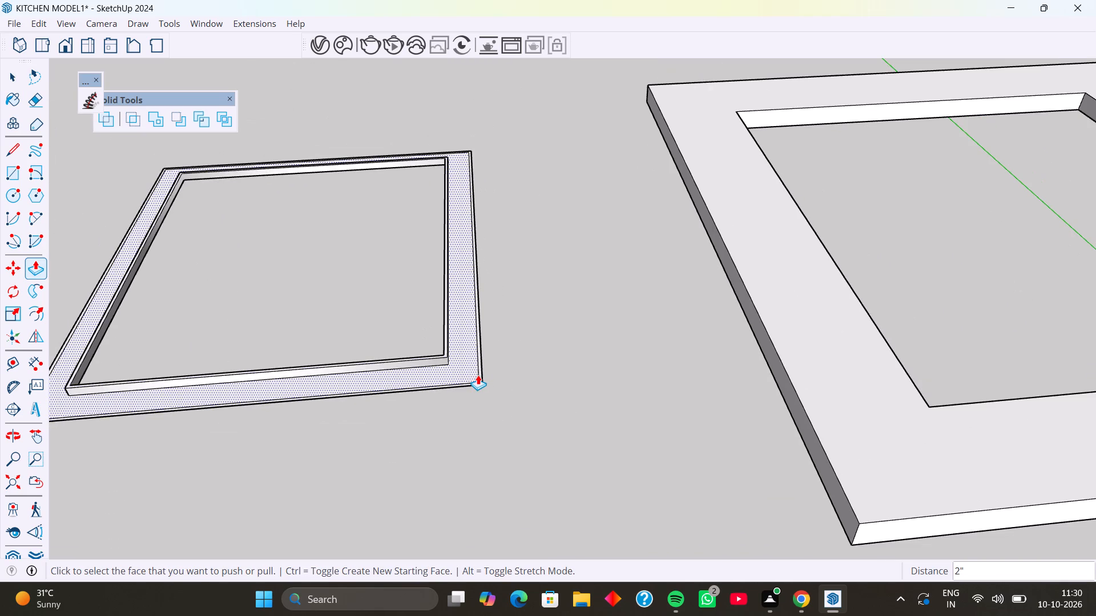
# Pull the outer 18 mm strip of the frame up 6".
pyautogui.click(478, 375)
pyautogui.press('Escape')
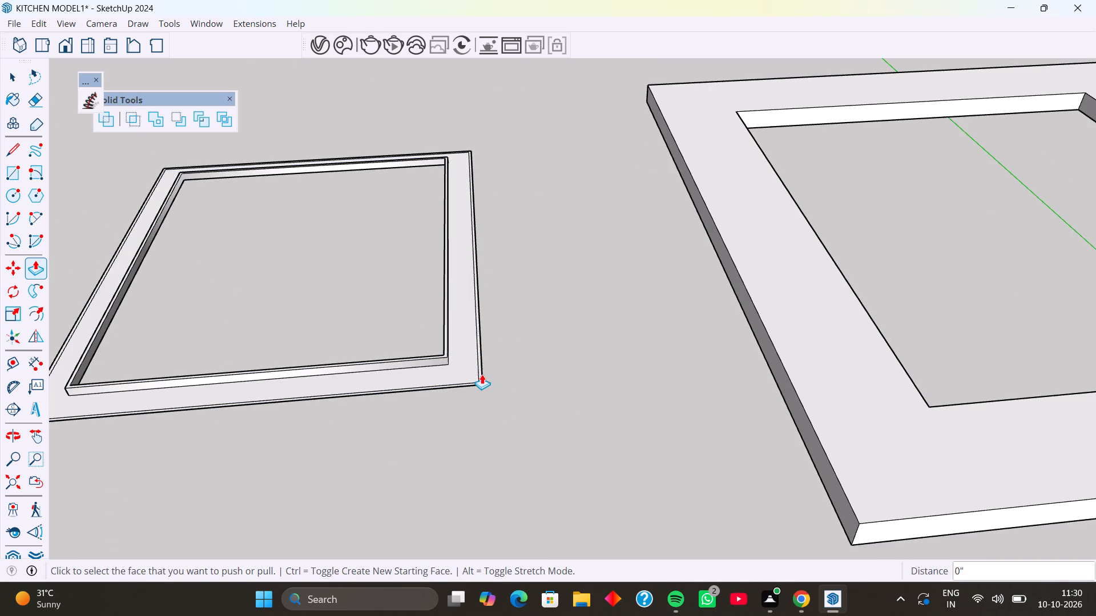
pyautogui.click(482, 374)
pyautogui.press('6')
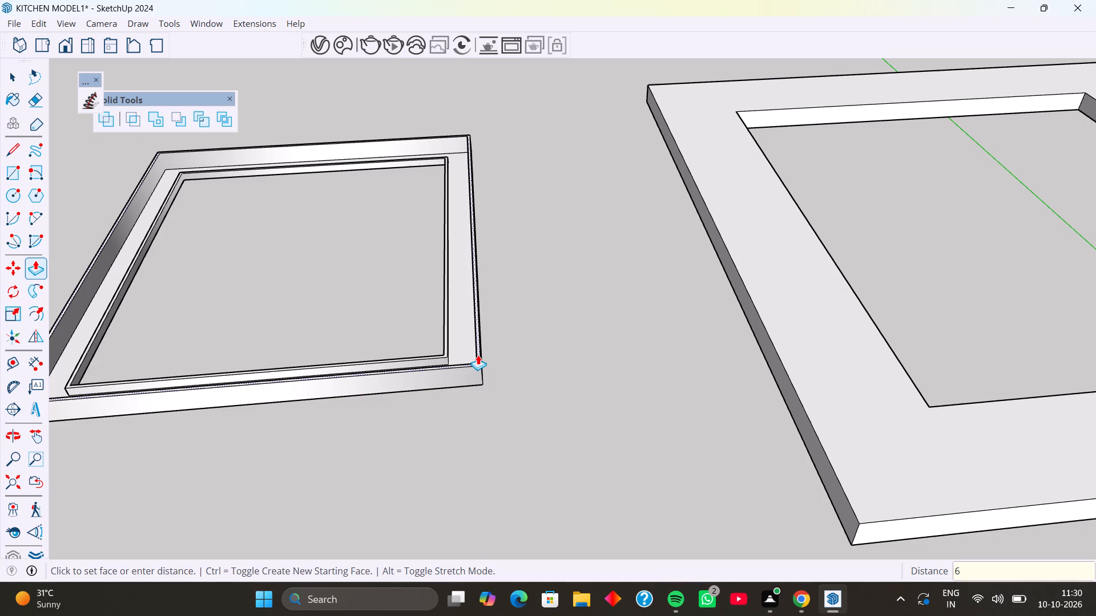
pyautogui.press('Return')
pyautogui.press('space')
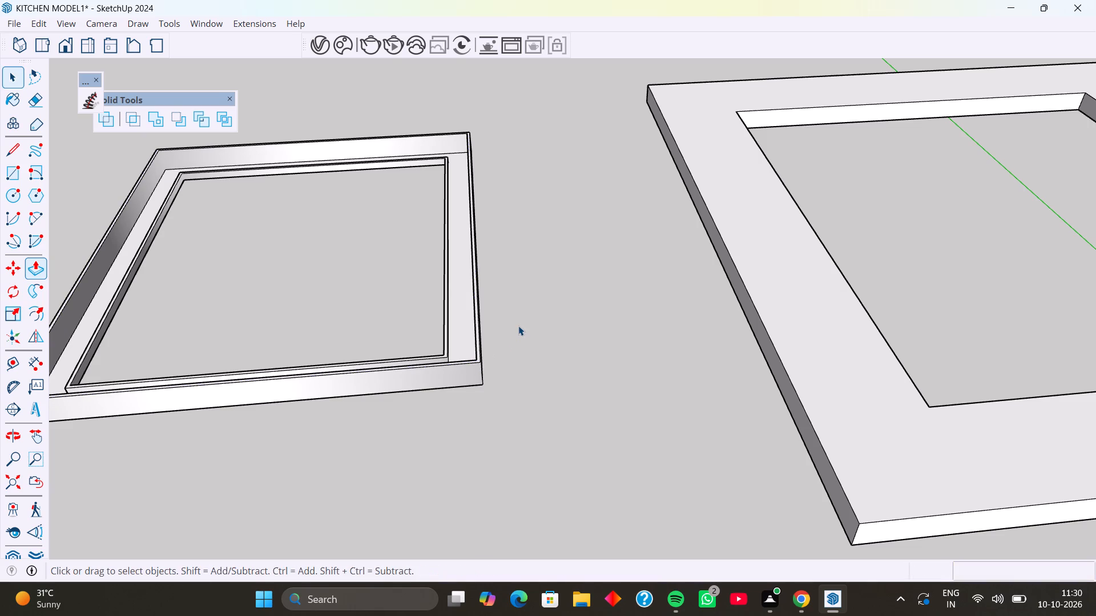
# Examine the frame panel and its raised inner and outer edges from several angles.
pyautogui.moveTo(518, 326); pyautogui.dragTo(508, 387, button='middle')
pyautogui.keyDown('shift'); pyautogui.moveTo(507, 305); pyautogui.dragTo(657, 319, button='middle'); pyautogui.keyUp('shift')
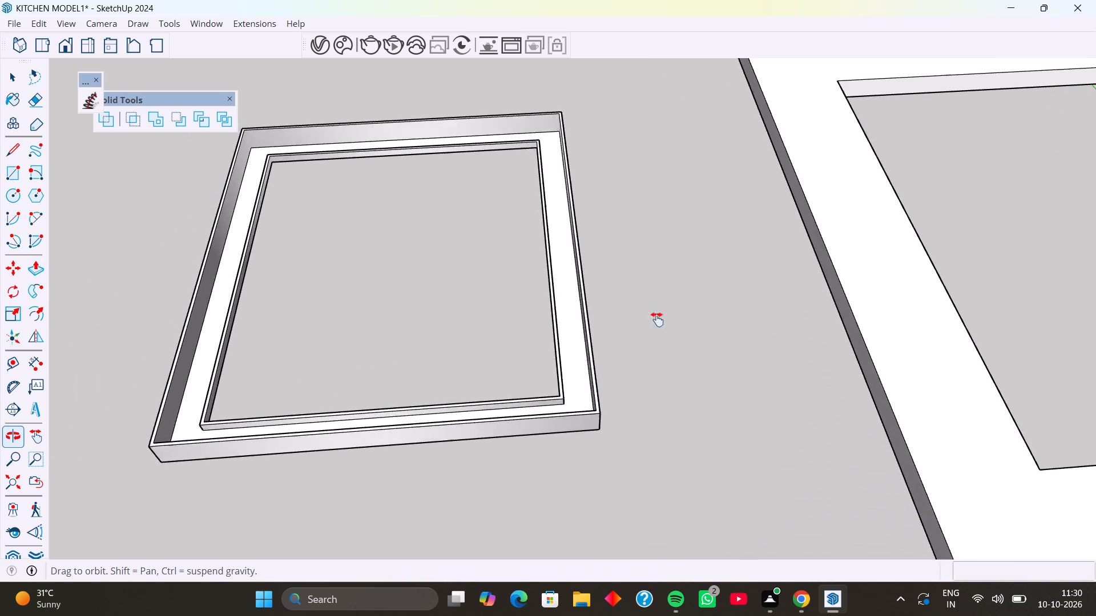
pyautogui.keyDown('shift'); pyautogui.moveTo(657, 319); pyautogui.dragTo(679, 320, button='middle'); pyautogui.keyUp('shift')
pyautogui.moveTo(696, 354); pyautogui.dragTo(613, 369, button='middle')
pyautogui.keyDown('shift'); pyautogui.moveTo(625, 368); pyautogui.dragTo(658, 345, button='middle'); pyautogui.keyUp('shift')
pyautogui.keyDown('shift'); pyautogui.moveTo(659, 352); pyautogui.dragTo(702, 364, button='middle'); pyautogui.keyUp('shift')
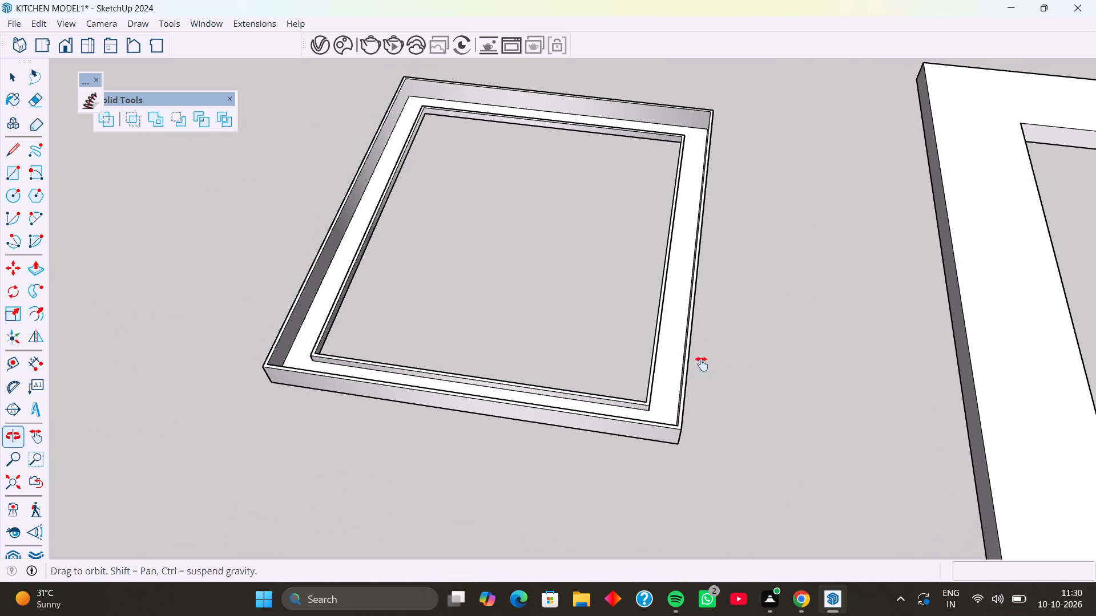
pyautogui.keyDown('shift'); pyautogui.moveTo(702, 364); pyautogui.dragTo(710, 362, button='middle'); pyautogui.keyUp('shift')
pyautogui.moveTo(676, 392); pyautogui.dragTo(744, 375, button='middle')
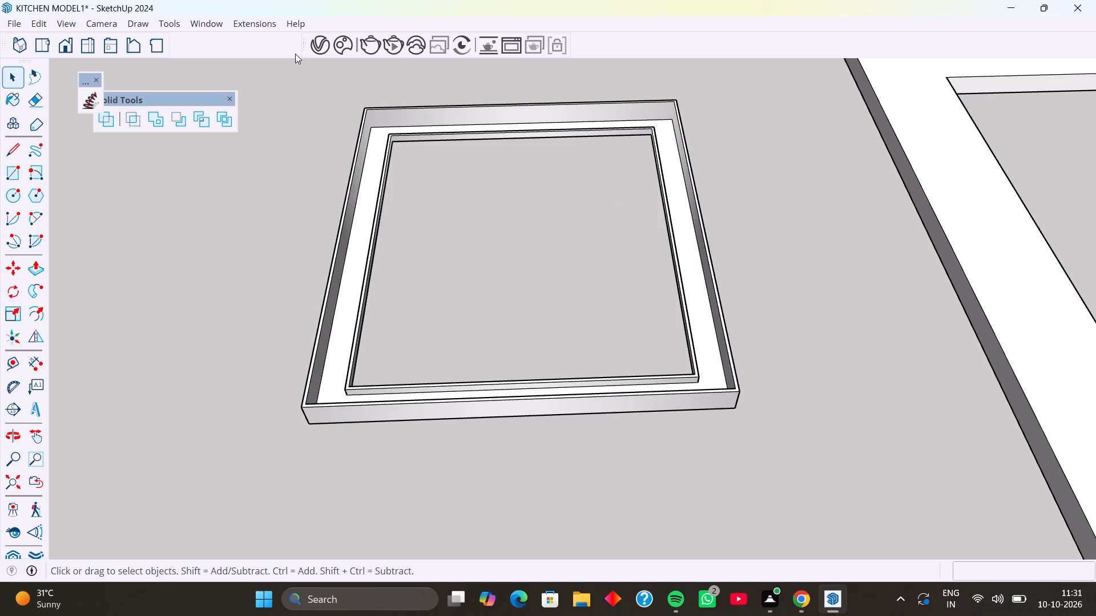
# Display the V-Ray Lights tool set and place it clear of the frame panel.
pyautogui.rightClick(346, 19)
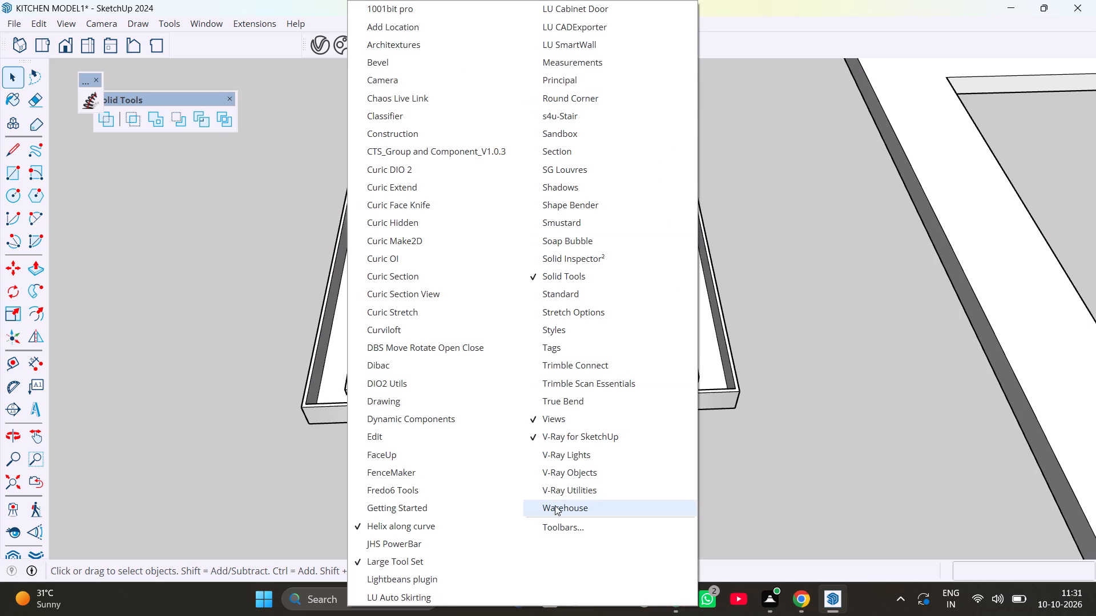
pyautogui.click(578, 455)
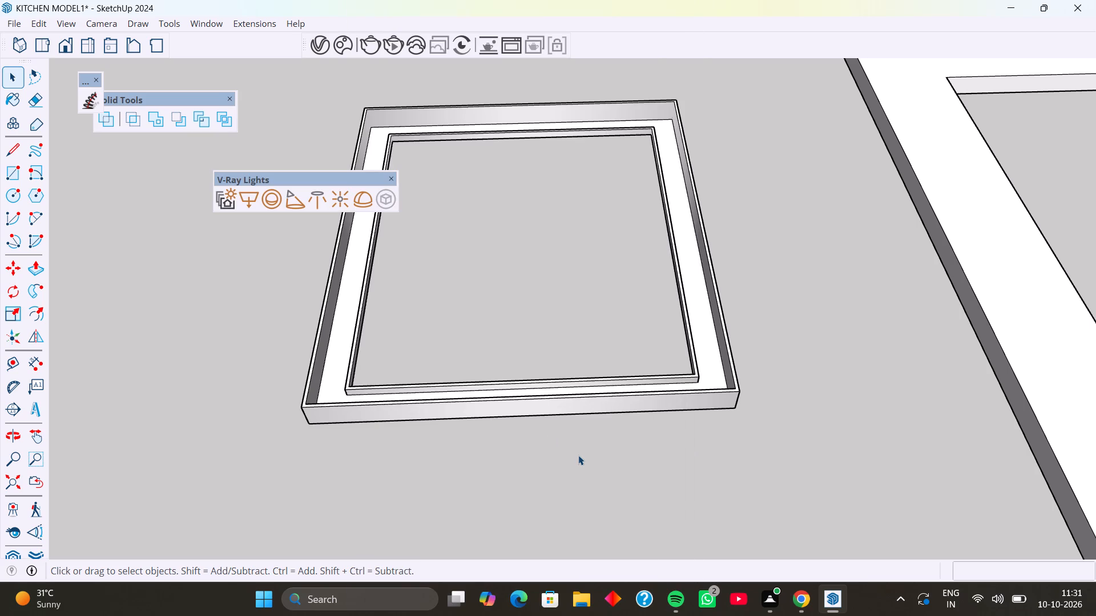
pyautogui.moveTo(332, 179); pyautogui.dragTo(220, 183)
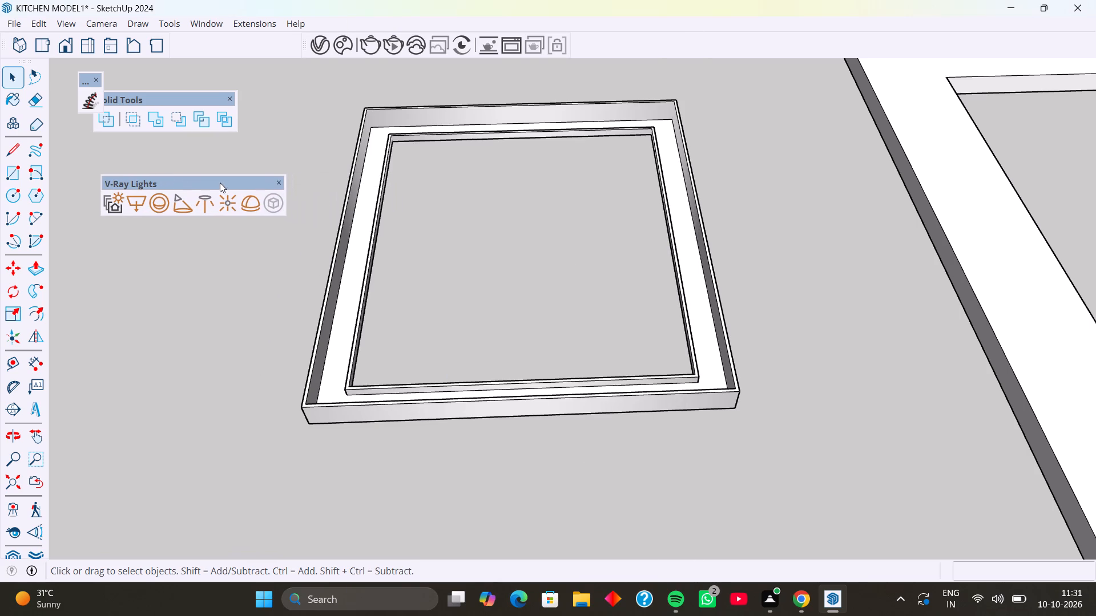
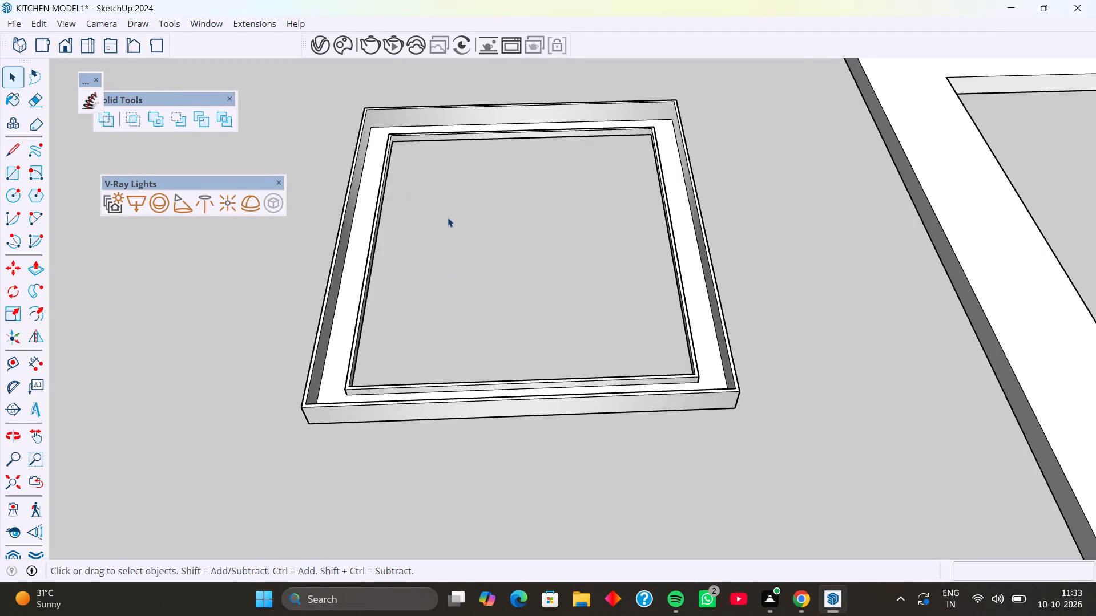
# Place a V-Ray rectangle light along one side of the frame panel's recessed channel, between the raised inner and outer edges.
pyautogui.moveTo(448, 217); pyautogui.dragTo(506, 206, button='middle')
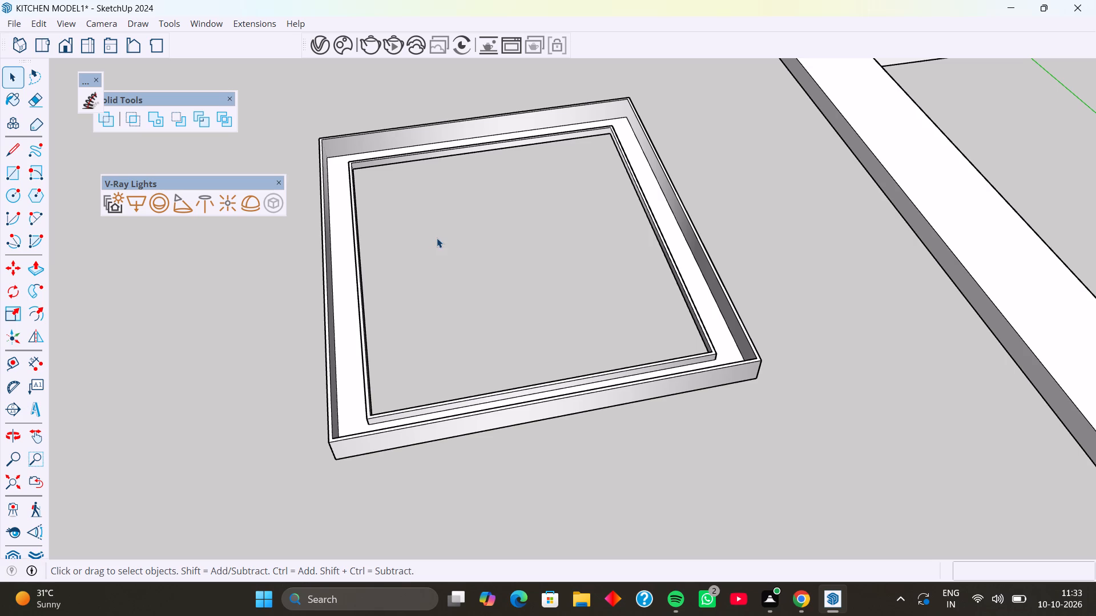
pyautogui.scroll(8, 327, 141)
pyautogui.moveTo(354, 176); pyautogui.dragTo(309, 185, button='middle')
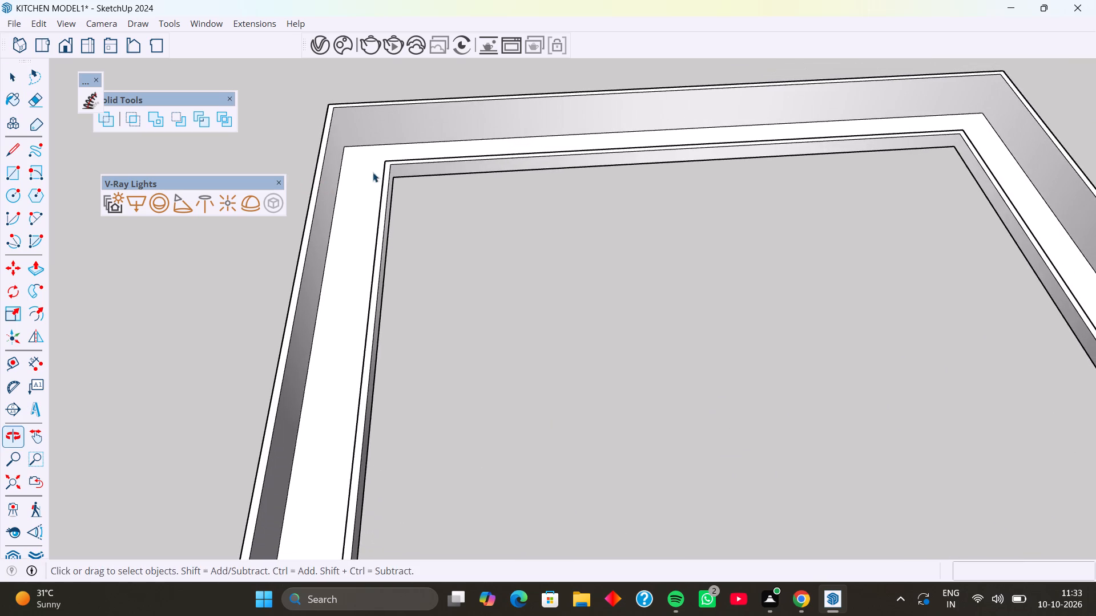
pyautogui.middleClick(373, 172)
pyautogui.scroll(-10, 375, 172)
pyautogui.click(369, 201)
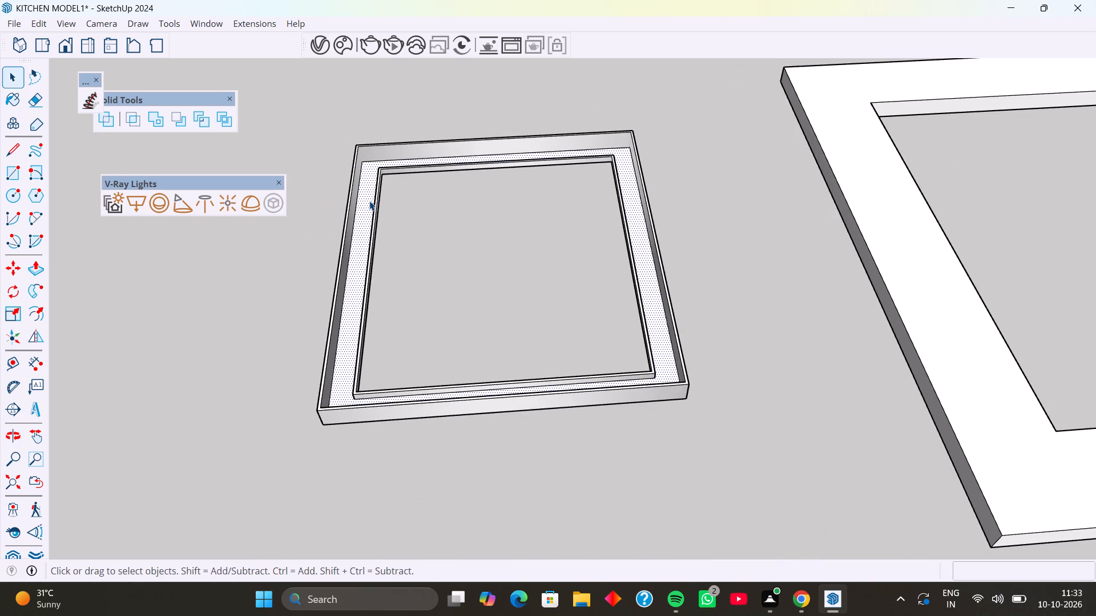
pyautogui.moveTo(416, 220); pyautogui.dragTo(441, 216, button='middle')
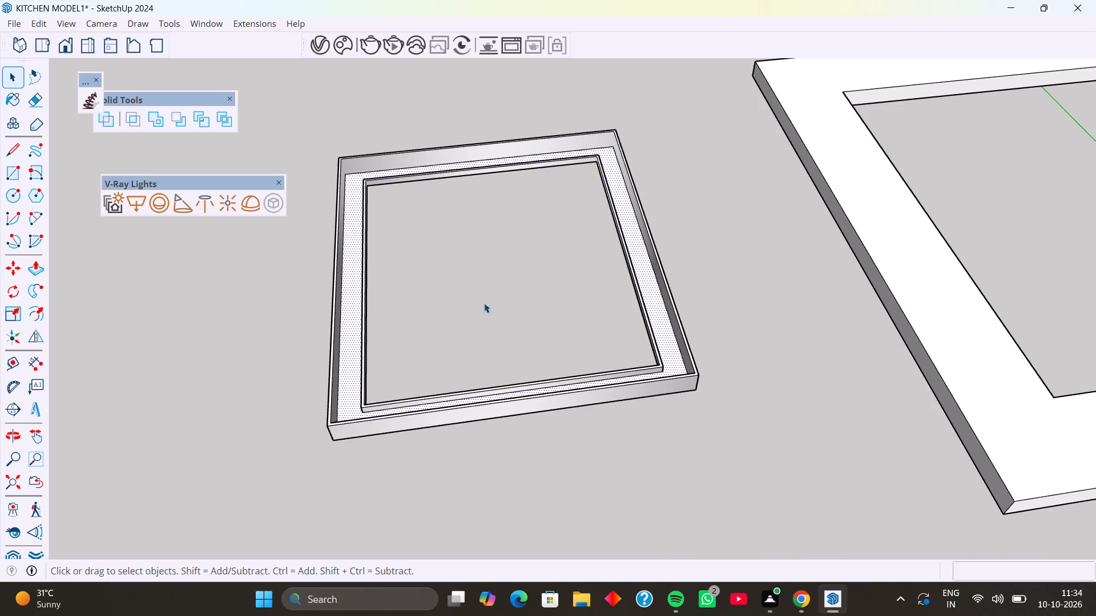
pyautogui.click(138, 208)
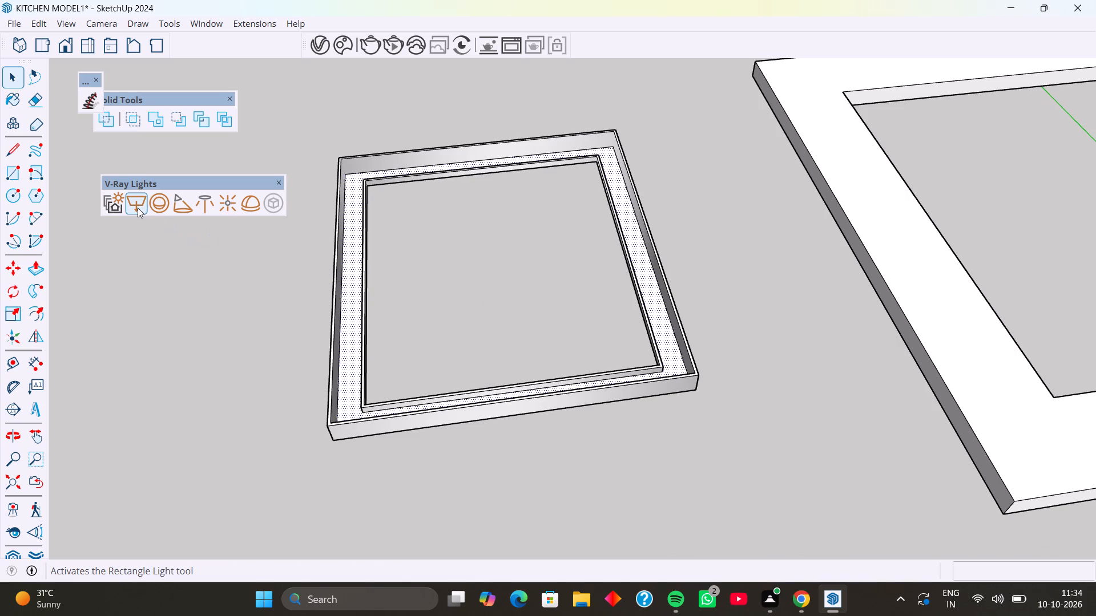
pyautogui.scroll(3, 345, 184)
pyautogui.scroll(2, 368, 224)
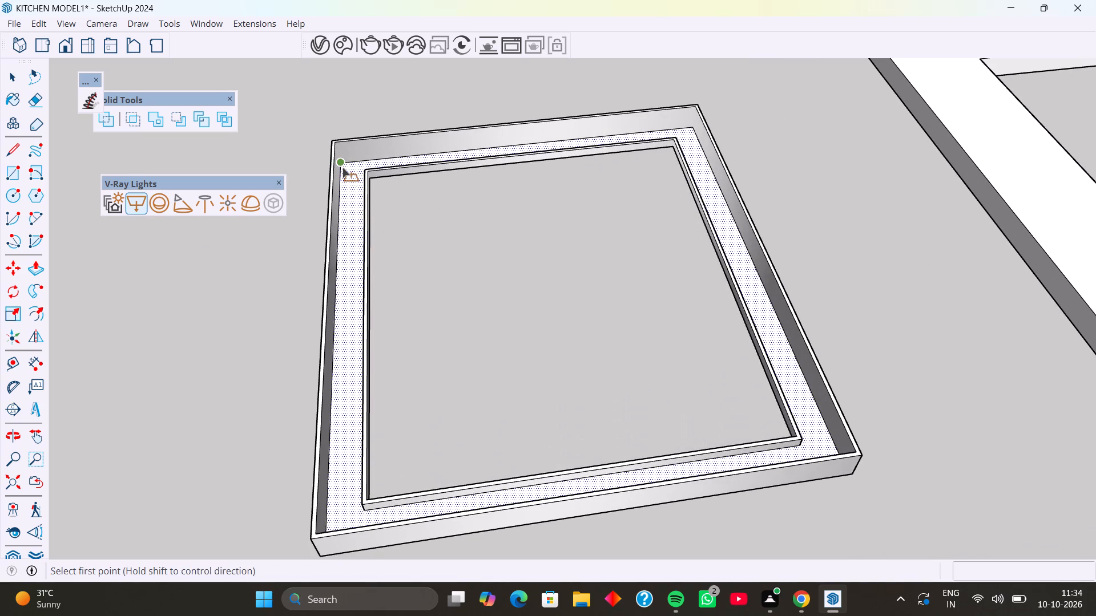
pyautogui.click(342, 168)
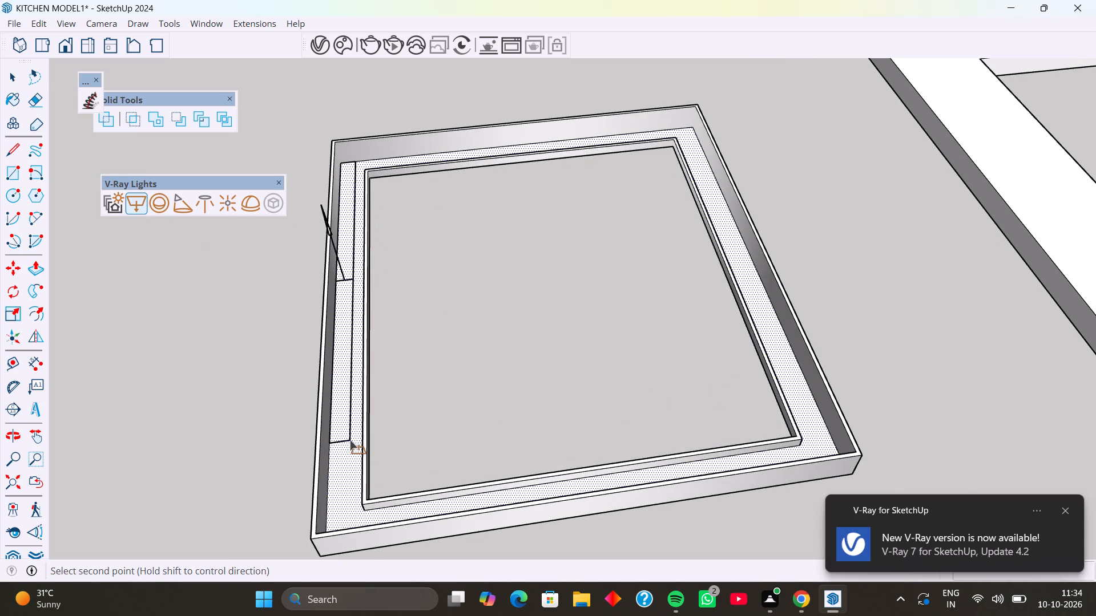
pyautogui.keyDown('shift'); pyautogui.moveTo(360, 497); pyautogui.dragTo(366, 301, button='middle'); pyautogui.keyUp('shift')
pyautogui.scroll(7, 363, 309)
pyautogui.moveTo(377, 319); pyautogui.dragTo(445, 353, button='middle')
pyautogui.moveTo(364, 355); pyautogui.dragTo(510, 315, button='middle')
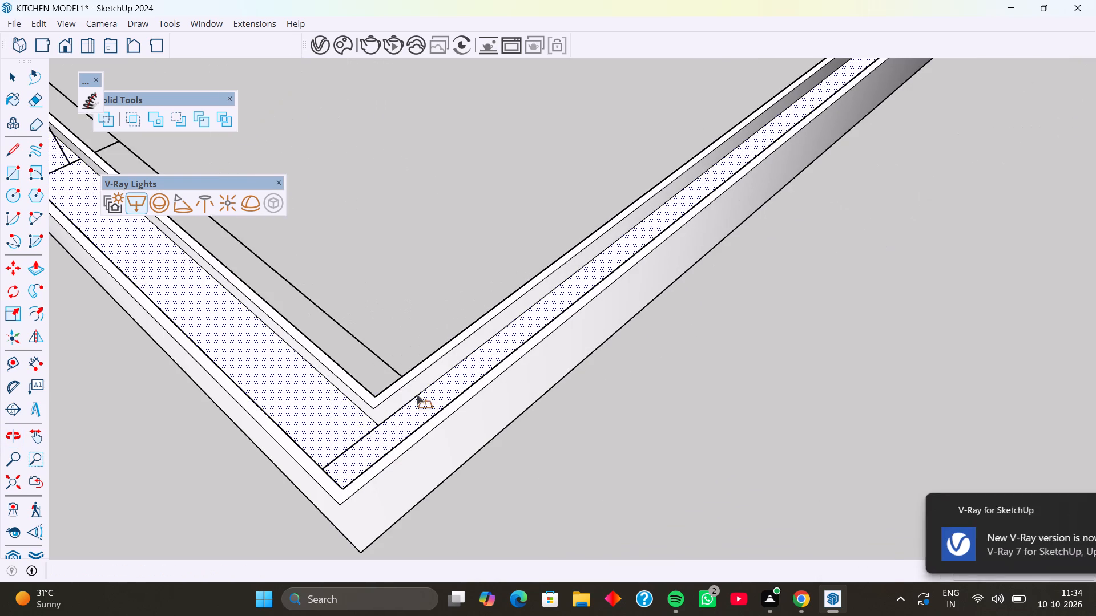
pyautogui.moveTo(388, 423); pyautogui.dragTo(512, 396, button='middle')
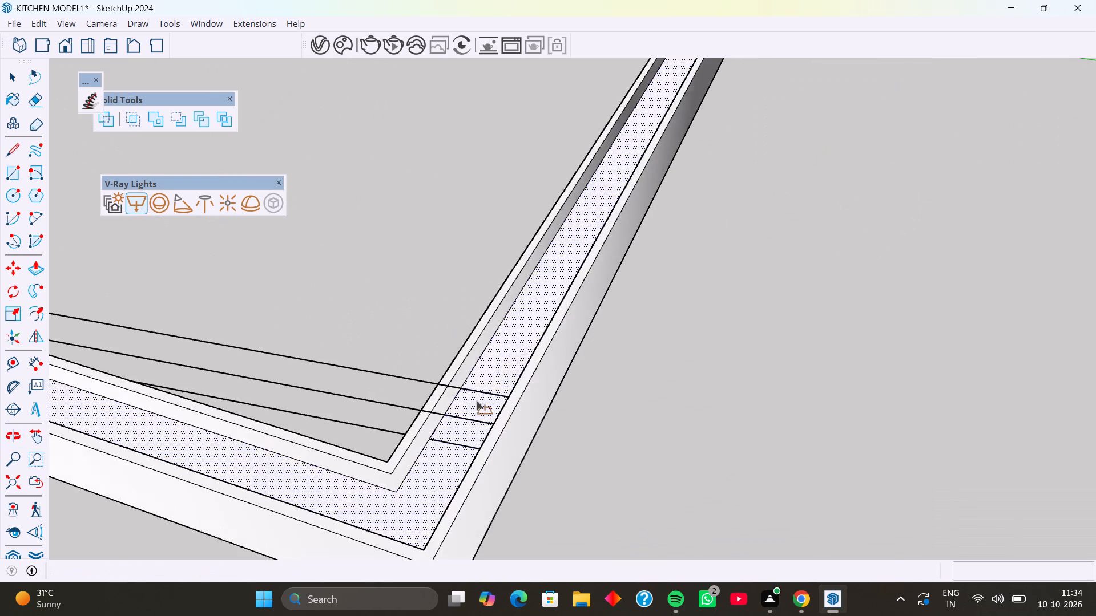
pyautogui.scroll(-6, 402, 414)
pyautogui.moveTo(397, 422); pyautogui.dragTo(428, 457, button='middle')
pyautogui.scroll(10, 408, 453)
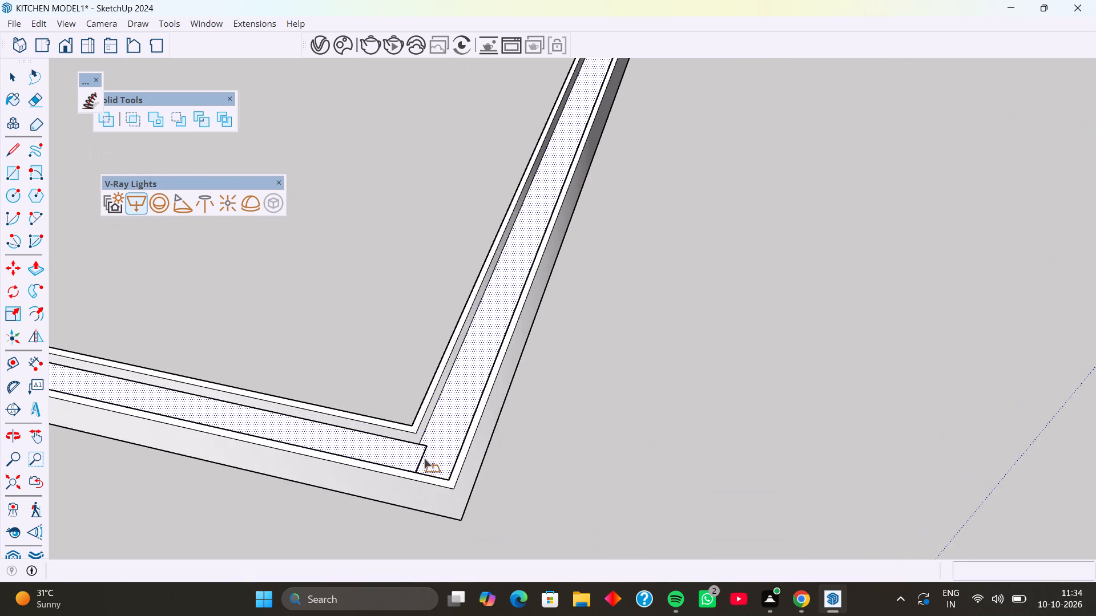
pyautogui.click(417, 440)
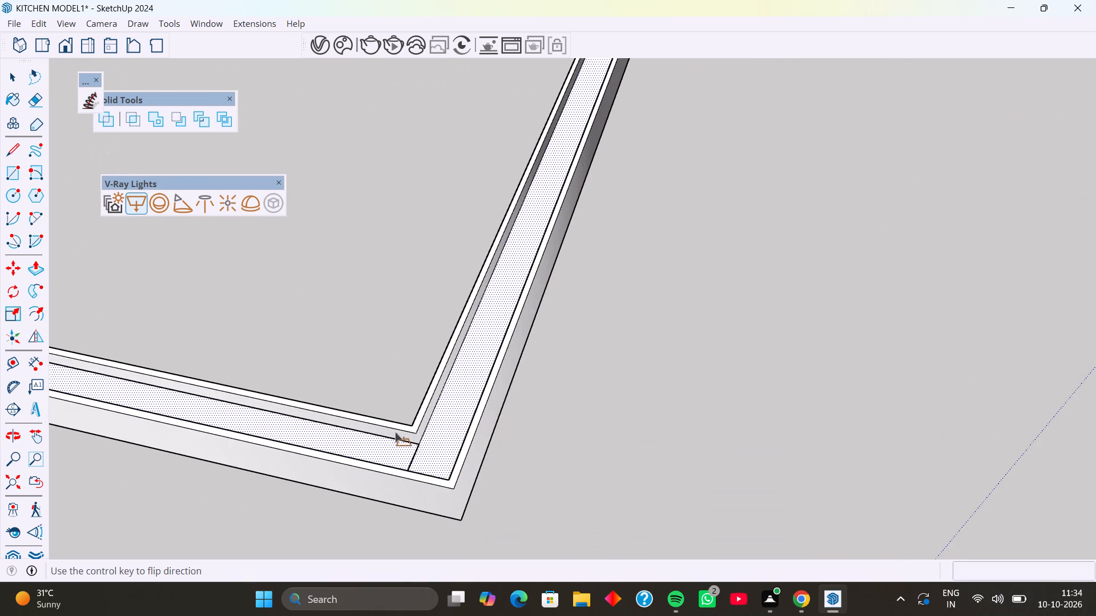
pyautogui.scroll(-8, 395, 432)
pyautogui.moveTo(404, 439); pyautogui.dragTo(278, 461, button='middle')
pyautogui.moveTo(398, 427); pyautogui.dragTo(299, 437, button='middle')
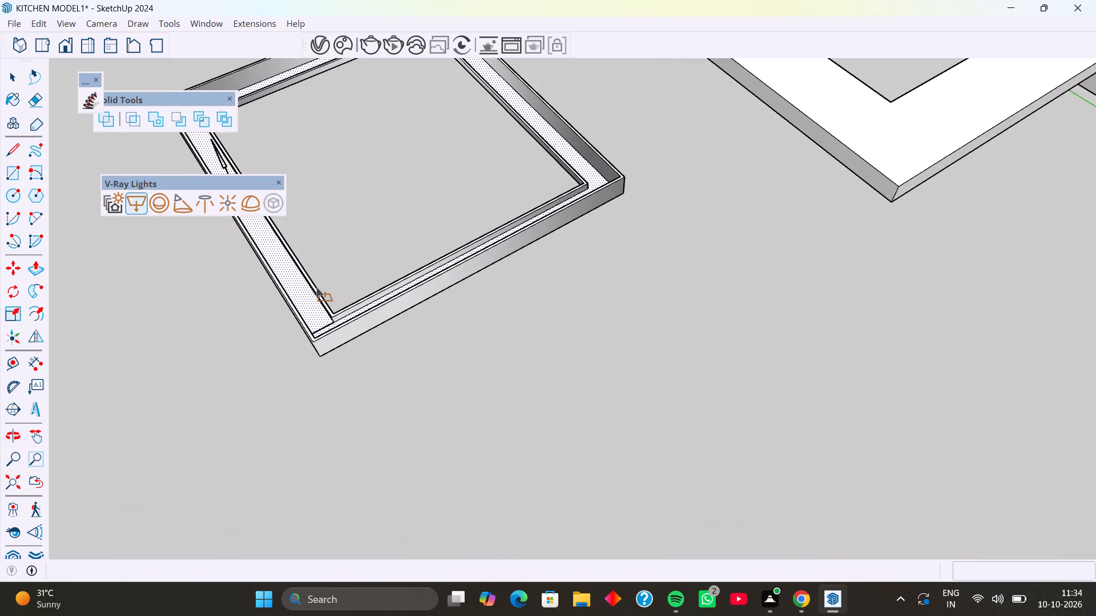
pyautogui.click(315, 278)
# Mirror a copy of the rectangle light onto the opposite side of the channel, moving the flip plane about 3' 3 11/16" to the frame's middle.
pyautogui.moveTo(352, 342); pyautogui.dragTo(249, 351, button='middle')
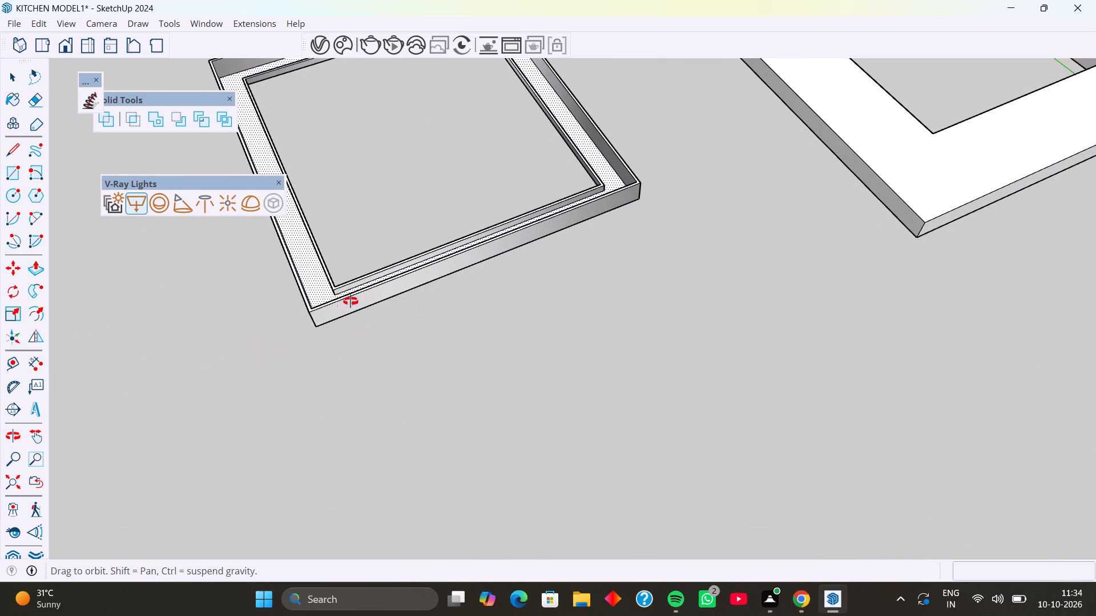
pyautogui.scroll(-18, 330, 321)
pyautogui.scroll(-20, 546, 330)
pyautogui.scroll(-7, 546, 330)
pyautogui.scroll(1, 362, 325)
pyautogui.scroll(-4, 404, 309)
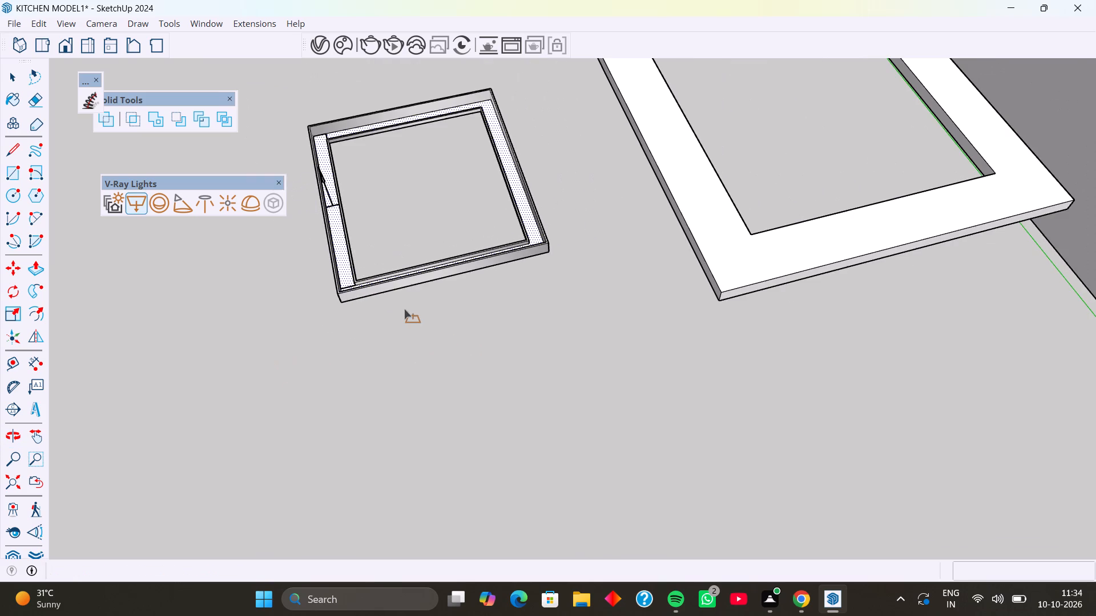
pyautogui.moveTo(525, 274); pyautogui.dragTo(487, 398, button='middle')
pyautogui.moveTo(487, 398); pyautogui.dragTo(447, 404, button='middle')
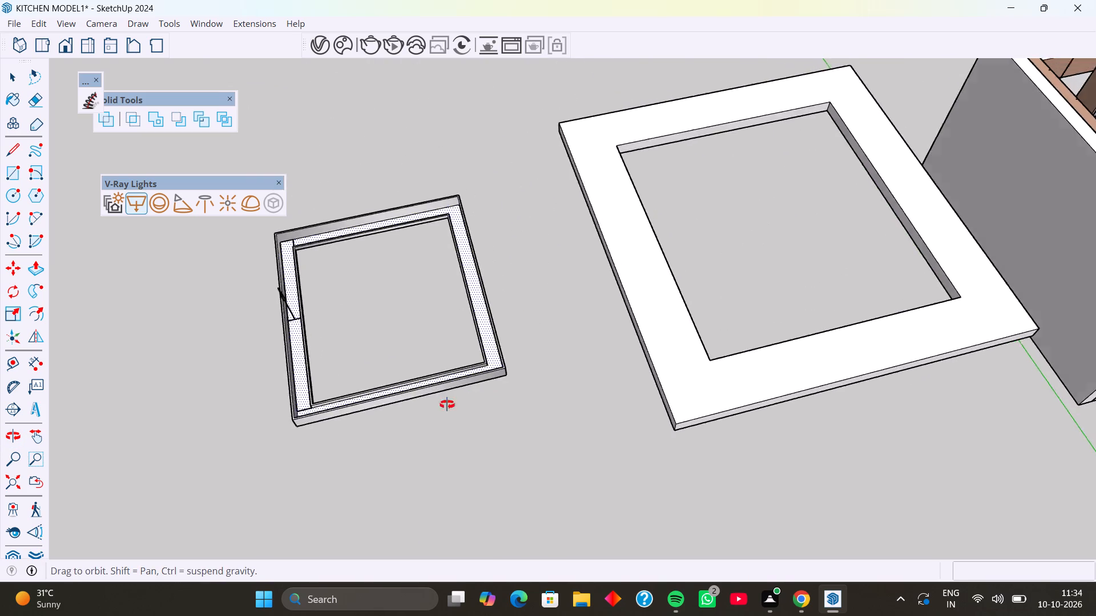
pyautogui.moveTo(447, 404); pyautogui.dragTo(379, 410, button='middle')
pyautogui.scroll(8, 296, 297)
pyautogui.moveTo(253, 378); pyautogui.dragTo(384, 380, button='middle')
pyautogui.press('space')
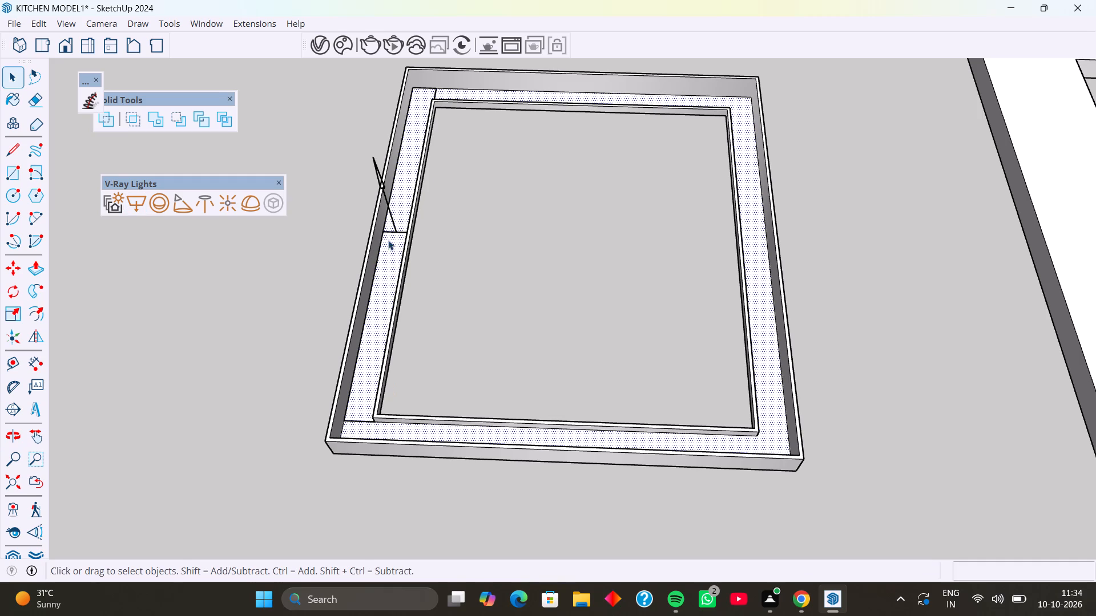
pyautogui.click(392, 223)
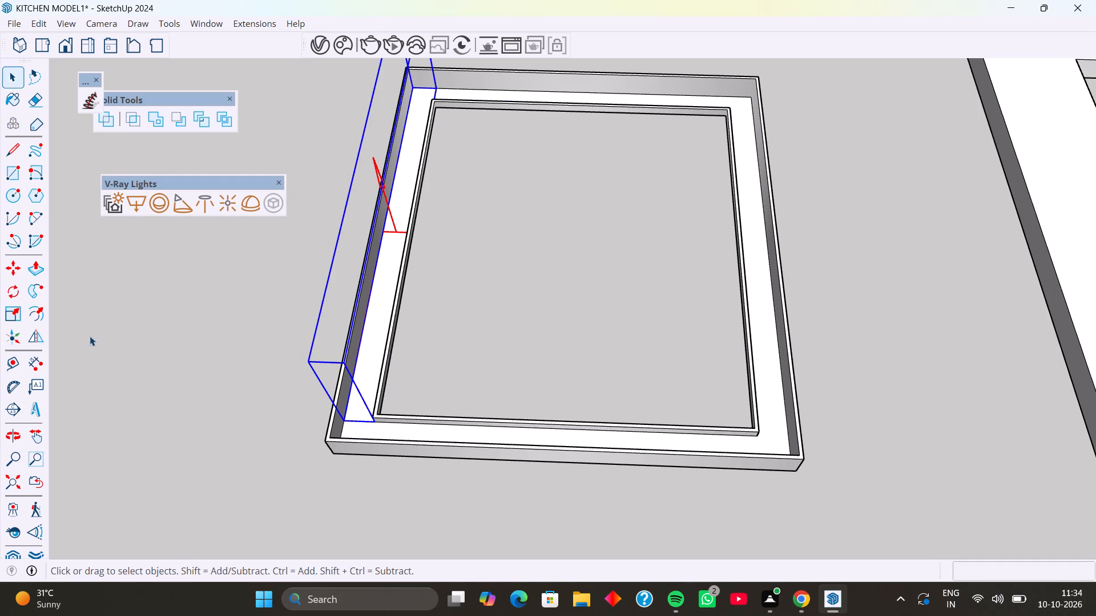
pyautogui.click(33, 336)
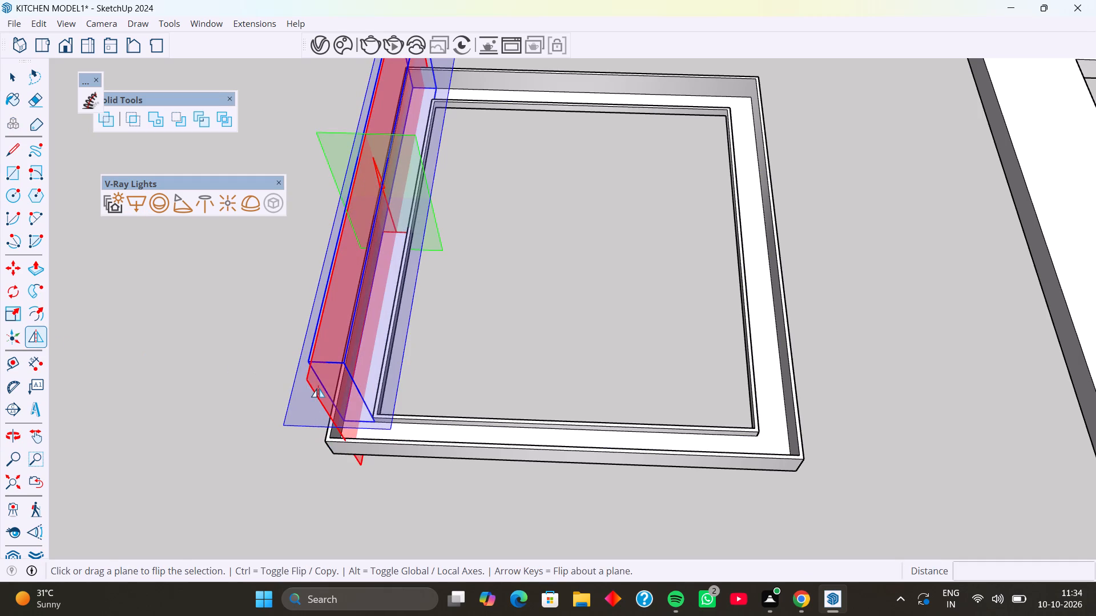
pyautogui.moveTo(308, 378); pyautogui.dragTo(467, 387)
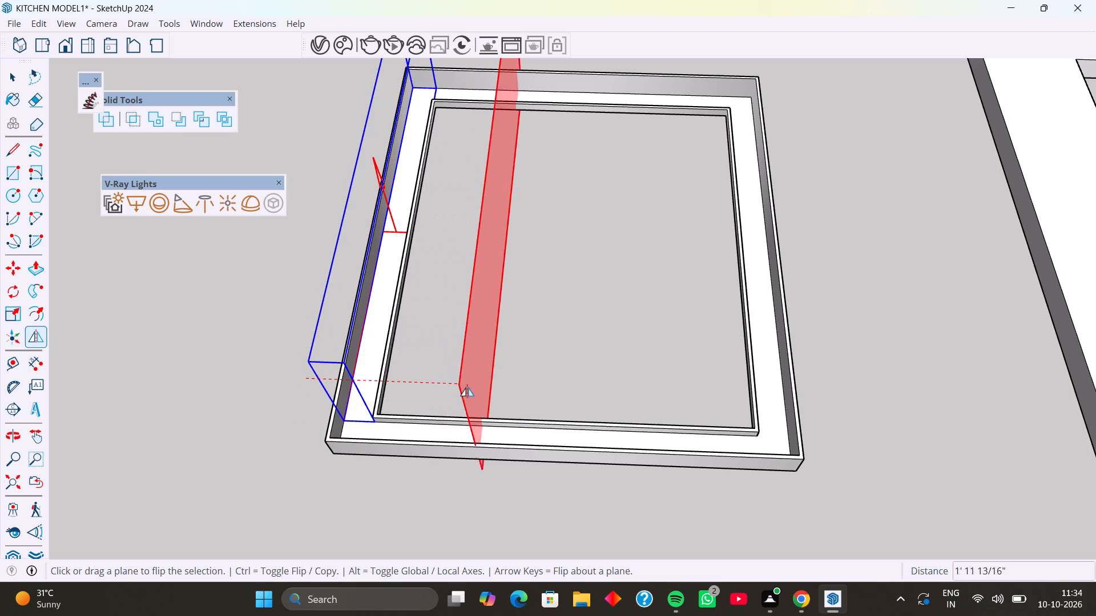
pyautogui.moveTo(467, 387); pyautogui.dragTo(568, 427)
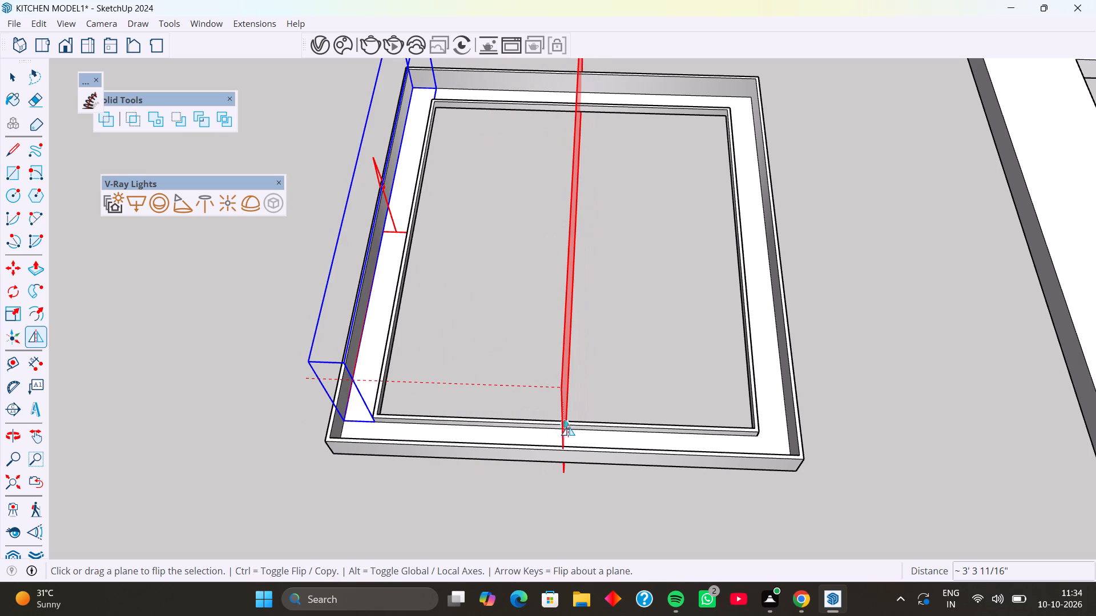
pyautogui.moveTo(568, 427); pyautogui.dragTo(563, 427)
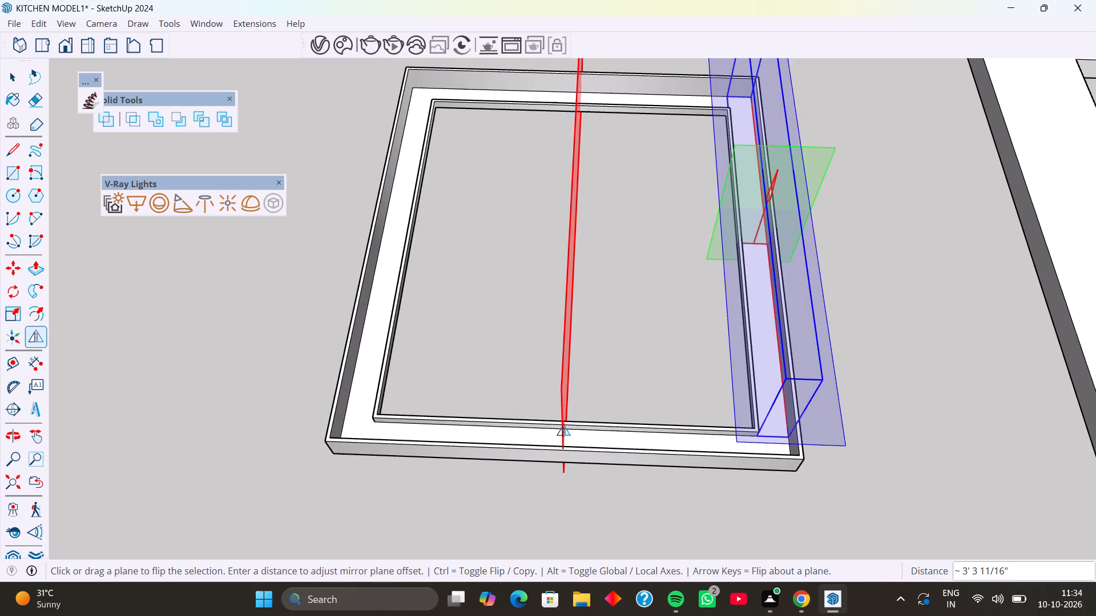
pyautogui.press('space')
pyautogui.click(466, 373)
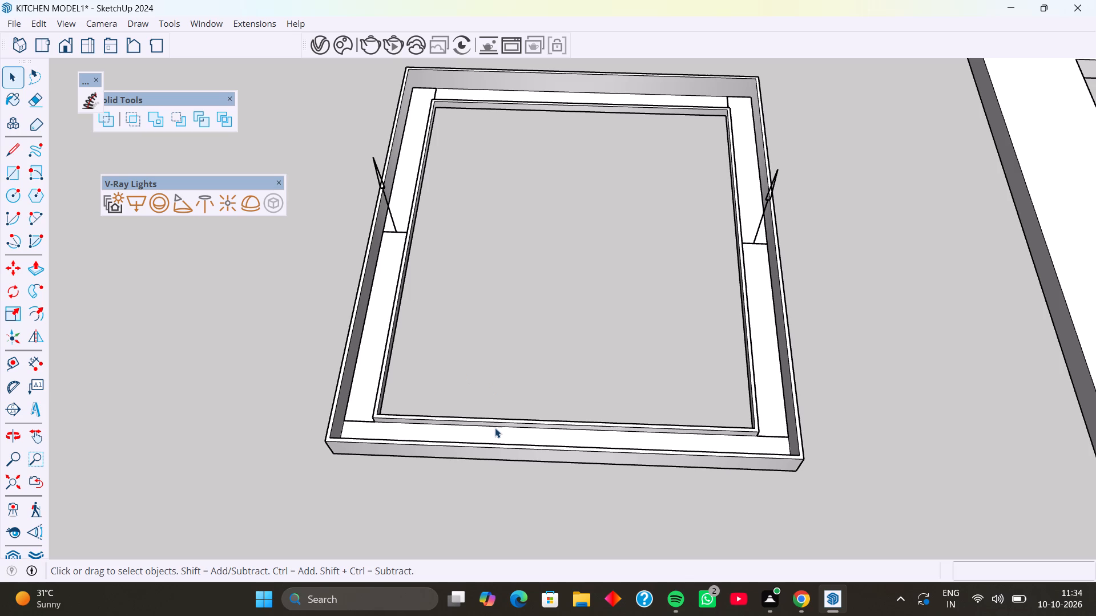
# Place a V-Ray rectangle light along one of the two unlit sides of the frame's channel, ending at the inner edge's corner.
pyautogui.moveTo(504, 436); pyautogui.dragTo(511, 489, button='middle')
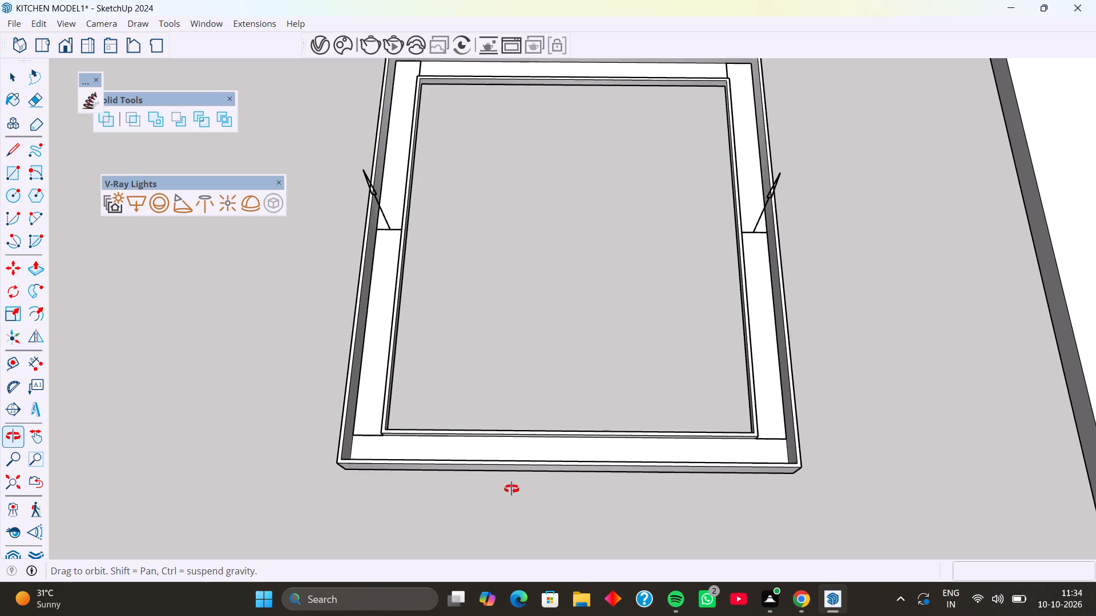
pyautogui.moveTo(511, 489); pyautogui.dragTo(511, 489, button='middle')
pyautogui.moveTo(516, 468); pyautogui.dragTo(373, 492, button='middle')
pyautogui.moveTo(479, 468); pyautogui.dragTo(352, 469, button='middle')
pyautogui.moveTo(438, 387); pyautogui.dragTo(336, 368, button='middle')
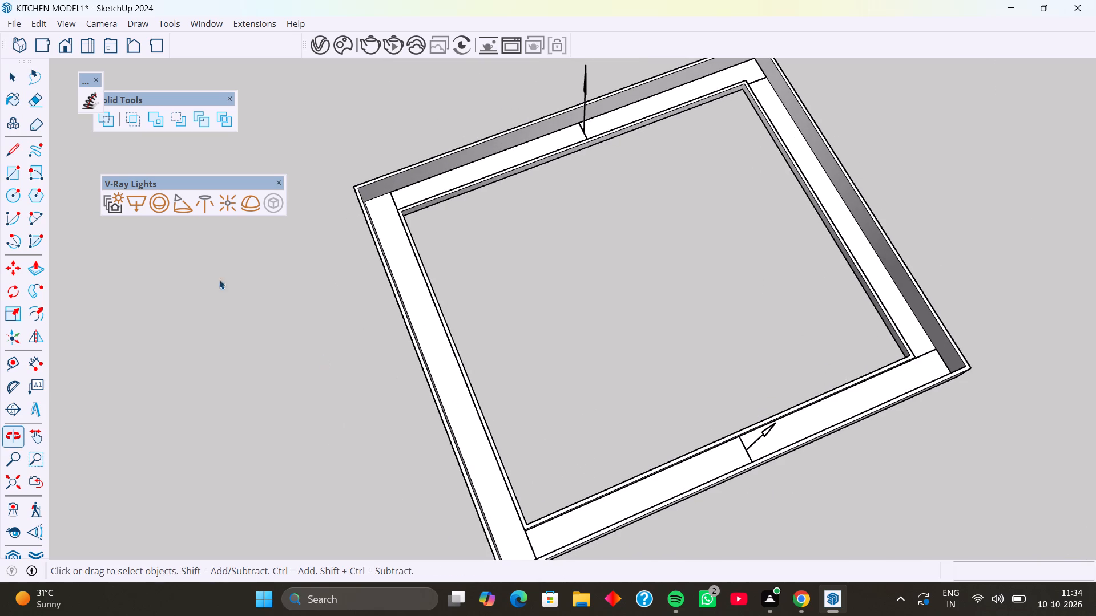
pyautogui.click(136, 205)
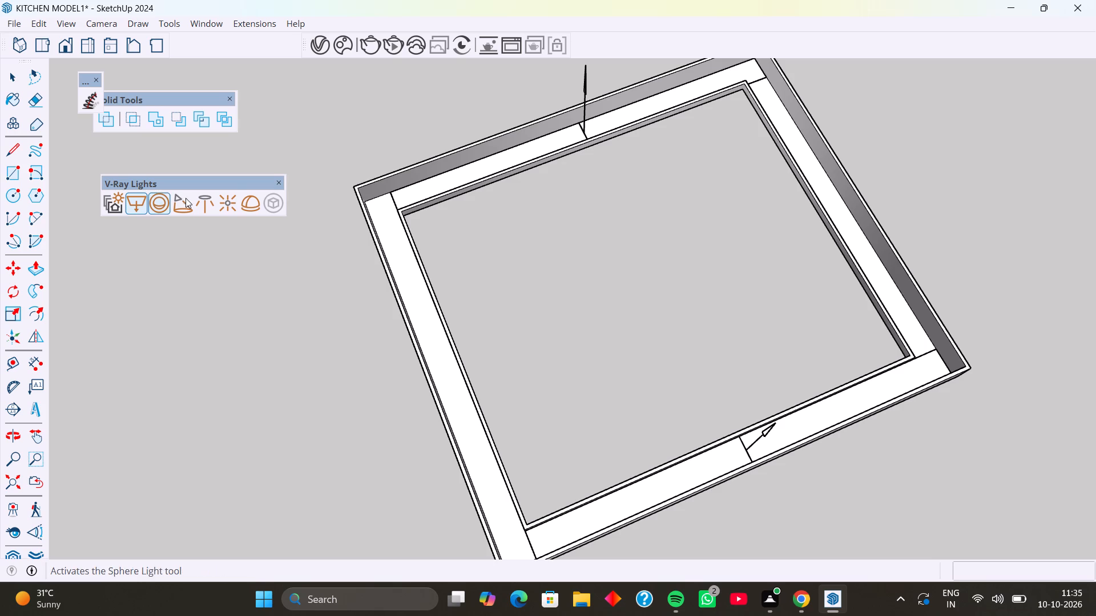
pyautogui.scroll(1, 372, 196)
pyautogui.moveTo(373, 216); pyautogui.dragTo(295, 209, button='middle')
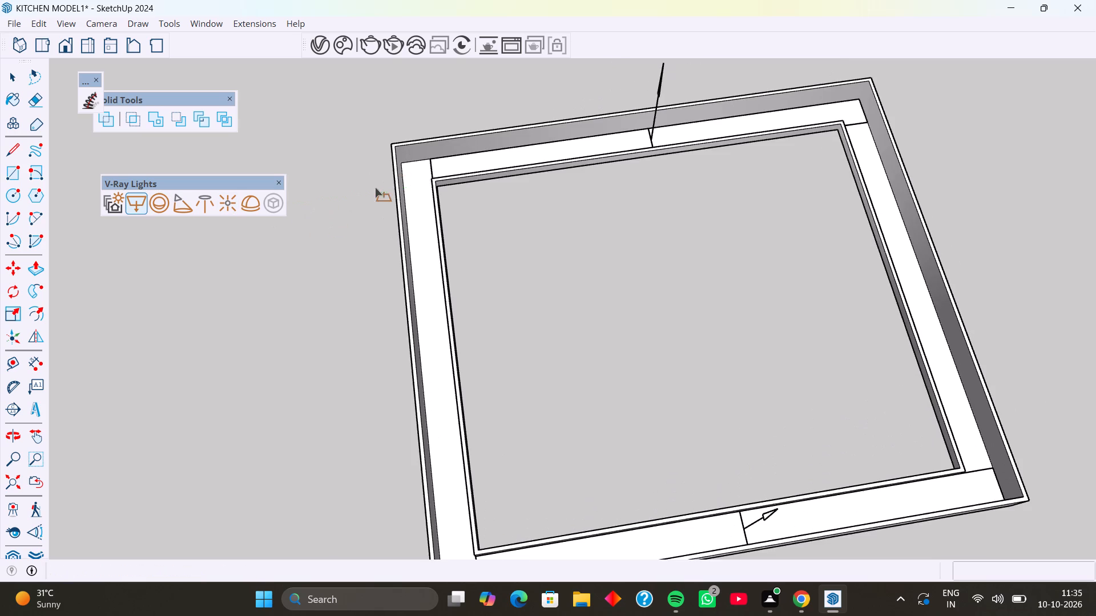
pyautogui.scroll(7, 432, 172)
pyautogui.click(386, 159)
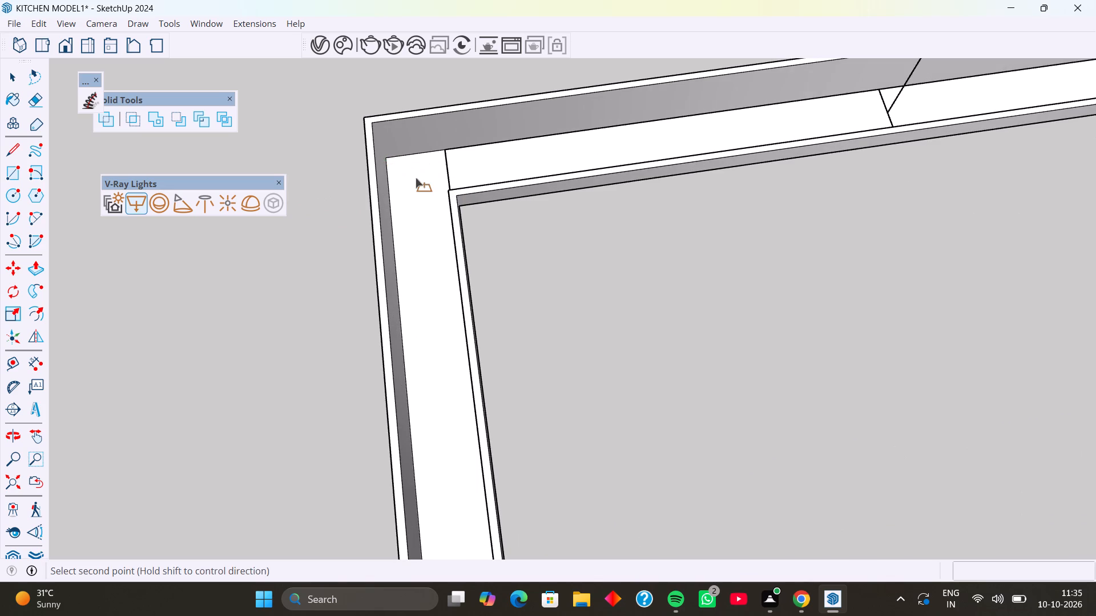
pyautogui.scroll(-8, 445, 267)
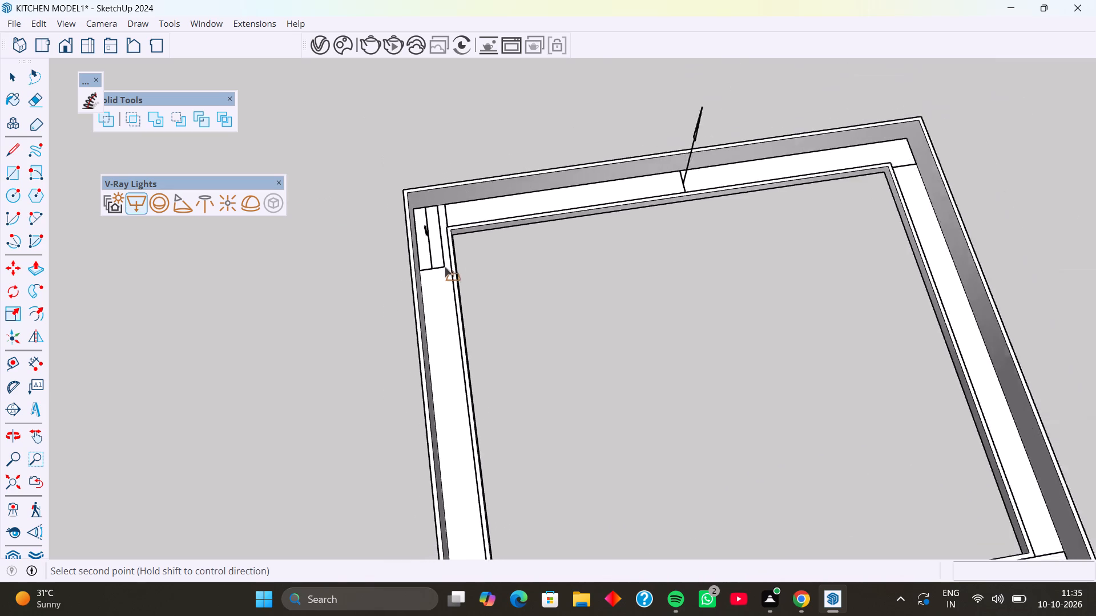
pyautogui.scroll(-9, 445, 267)
pyautogui.keyDown('shift'); pyautogui.moveTo(454, 327); pyautogui.dragTo(430, 197, button='middle'); pyautogui.keyUp('shift')
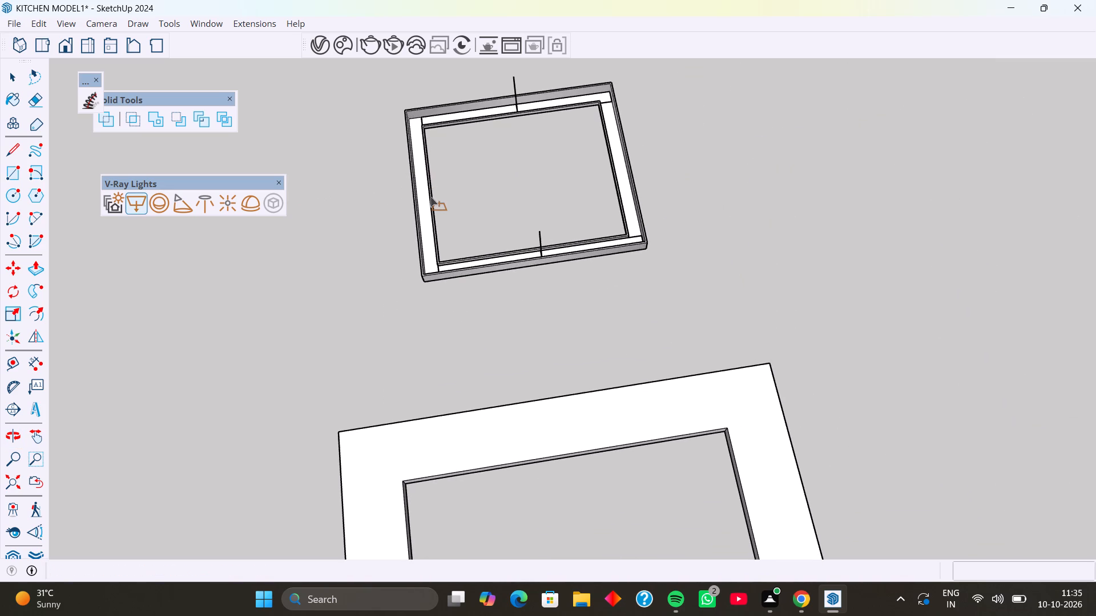
pyautogui.scroll(3, 418, 271)
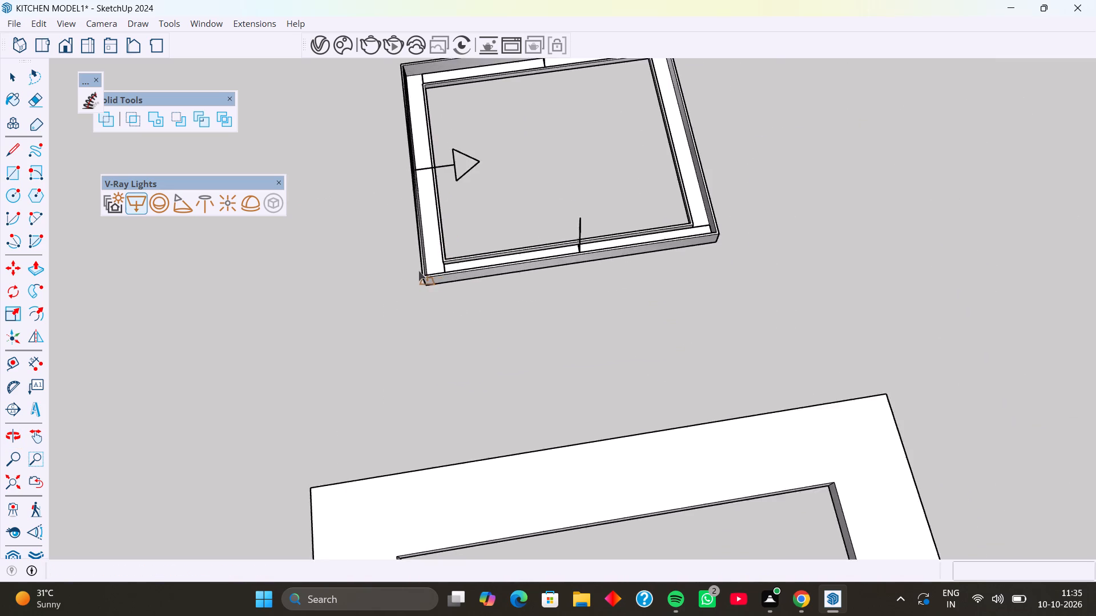
pyautogui.scroll(5, 418, 271)
pyautogui.moveTo(466, 275); pyautogui.dragTo(450, 300, button='middle')
pyautogui.scroll(1, 455, 281)
pyautogui.moveTo(455, 281); pyautogui.dragTo(450, 339, button='middle')
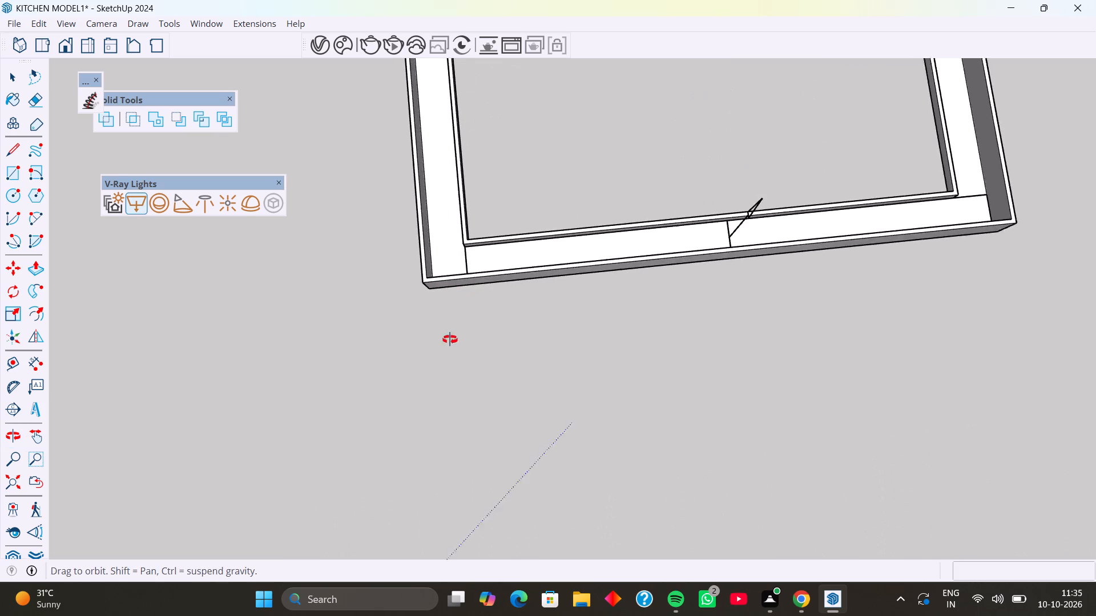
pyautogui.moveTo(450, 339); pyautogui.dragTo(445, 337, button='middle')
pyautogui.scroll(10, 461, 253)
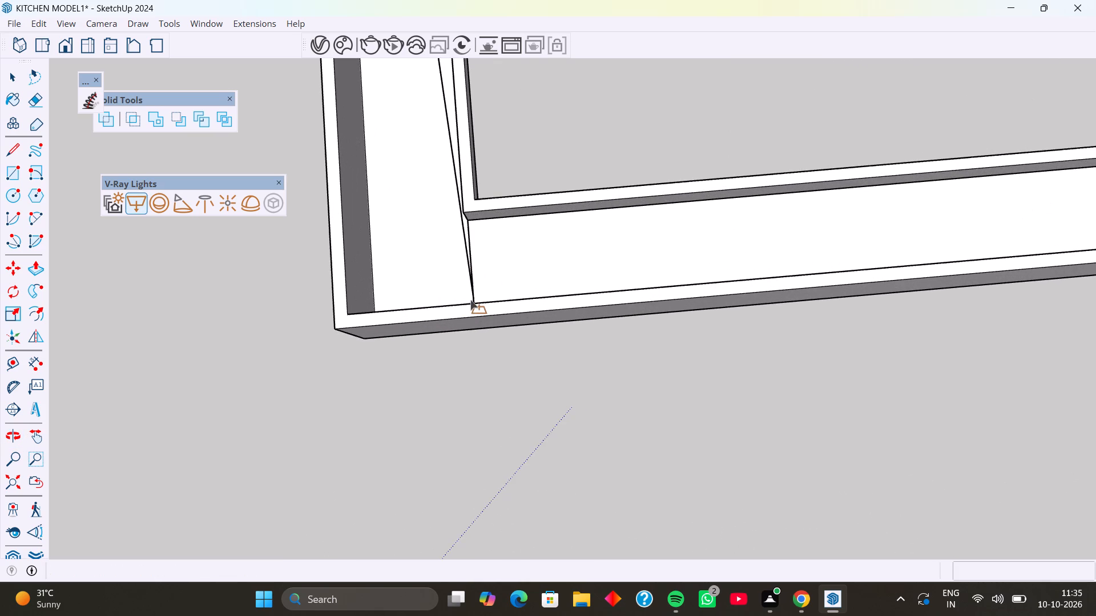
pyautogui.scroll(9, 469, 300)
pyautogui.moveTo(465, 300); pyautogui.dragTo(277, 304, button='middle')
pyautogui.scroll(1, 317, 319)
pyautogui.moveTo(406, 210); pyautogui.dragTo(317, 217, button='middle')
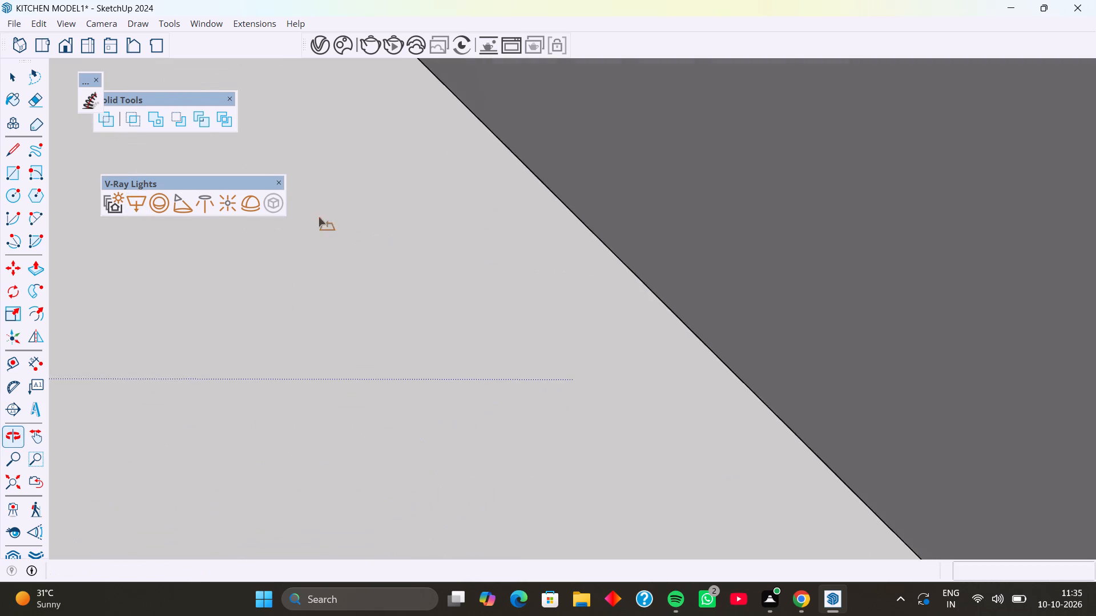
pyautogui.scroll(-11, 384, 205)
pyautogui.moveTo(413, 205); pyautogui.dragTo(315, 178, button='middle')
pyautogui.scroll(6, 518, 148)
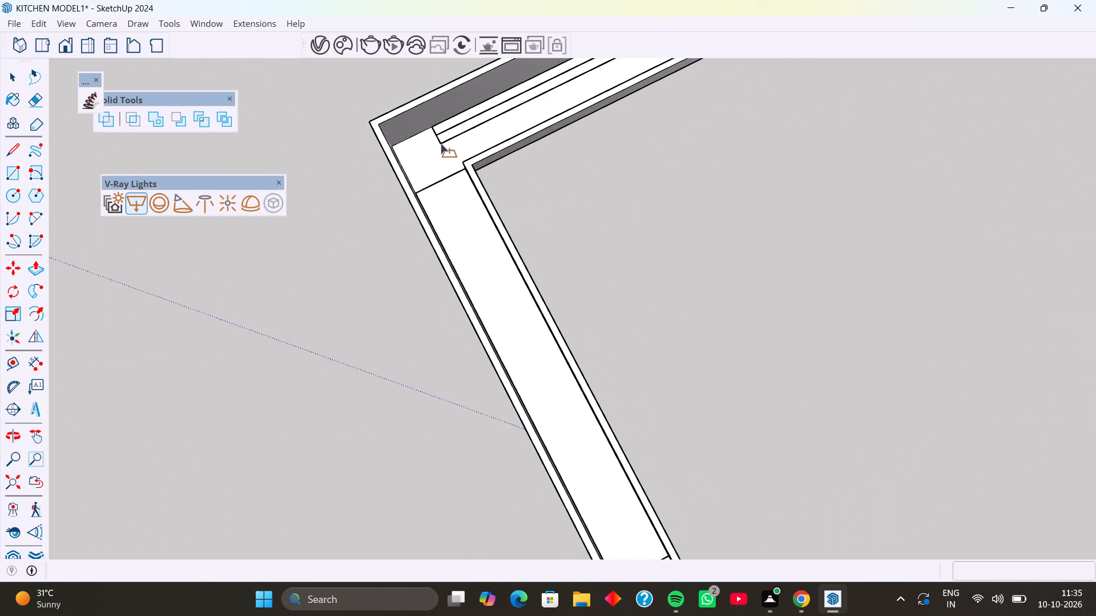
pyautogui.scroll(1, 441, 144)
pyautogui.scroll(4, 406, 194)
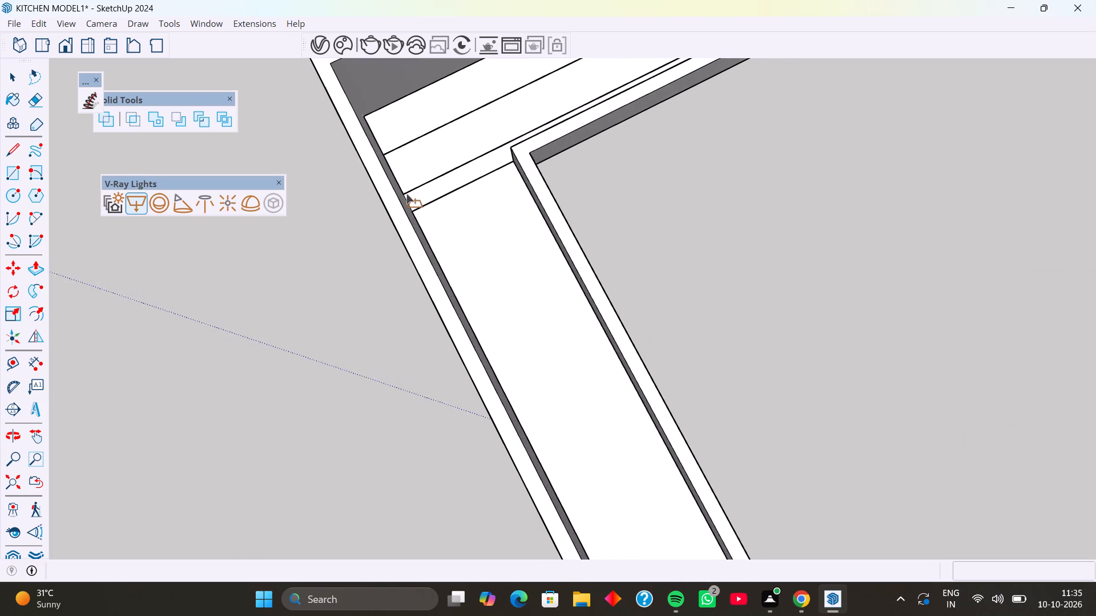
pyautogui.scroll(10, 406, 194)
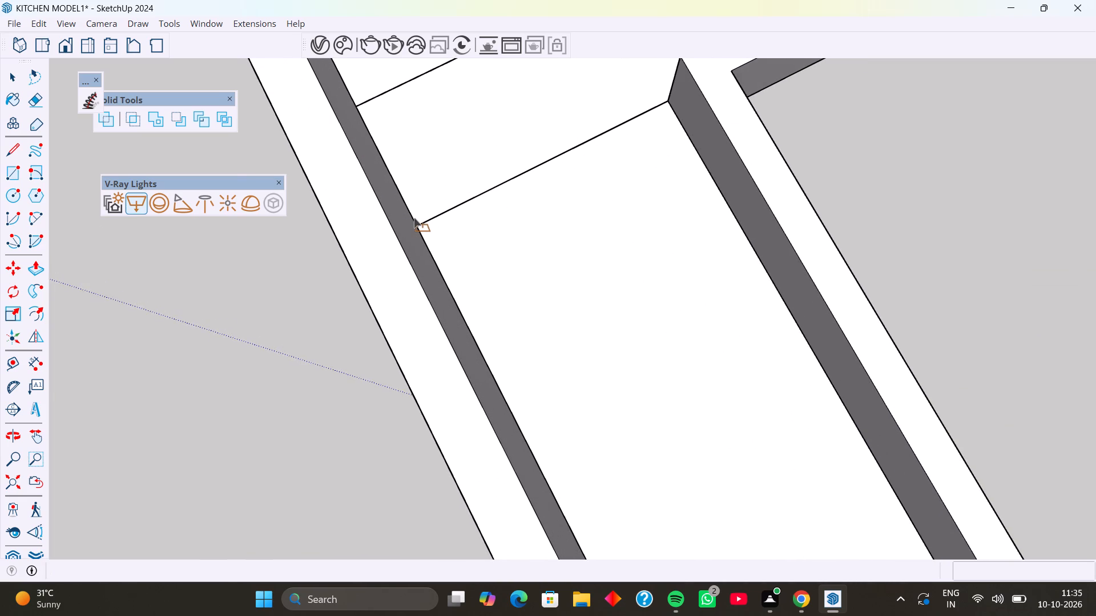
pyautogui.moveTo(414, 218); pyautogui.dragTo(269, 255, button='middle')
pyautogui.scroll(-13, 278, 254)
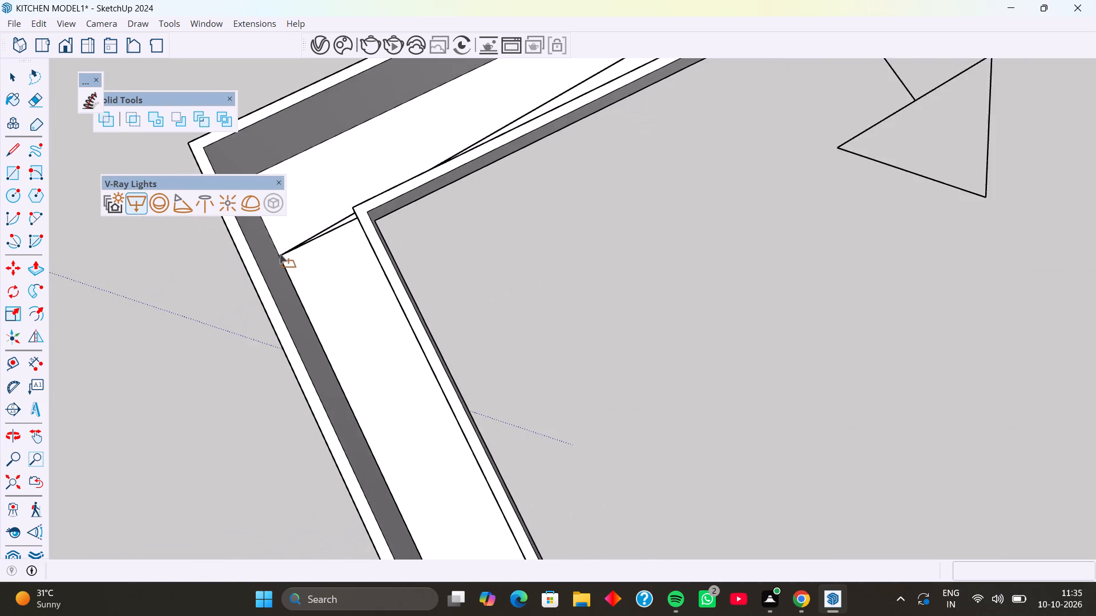
pyautogui.scroll(-9, 280, 254)
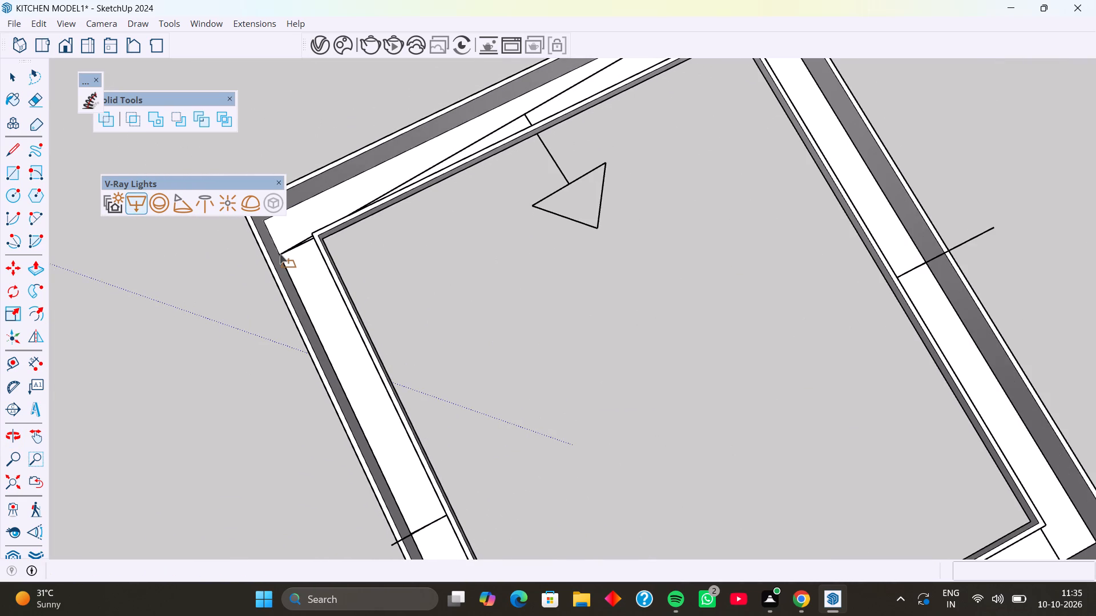
pyautogui.keyDown('shift'); pyautogui.moveTo(280, 254); pyautogui.dragTo(292, 370, button='middle'); pyautogui.keyUp('shift')
pyautogui.scroll(4, 292, 370)
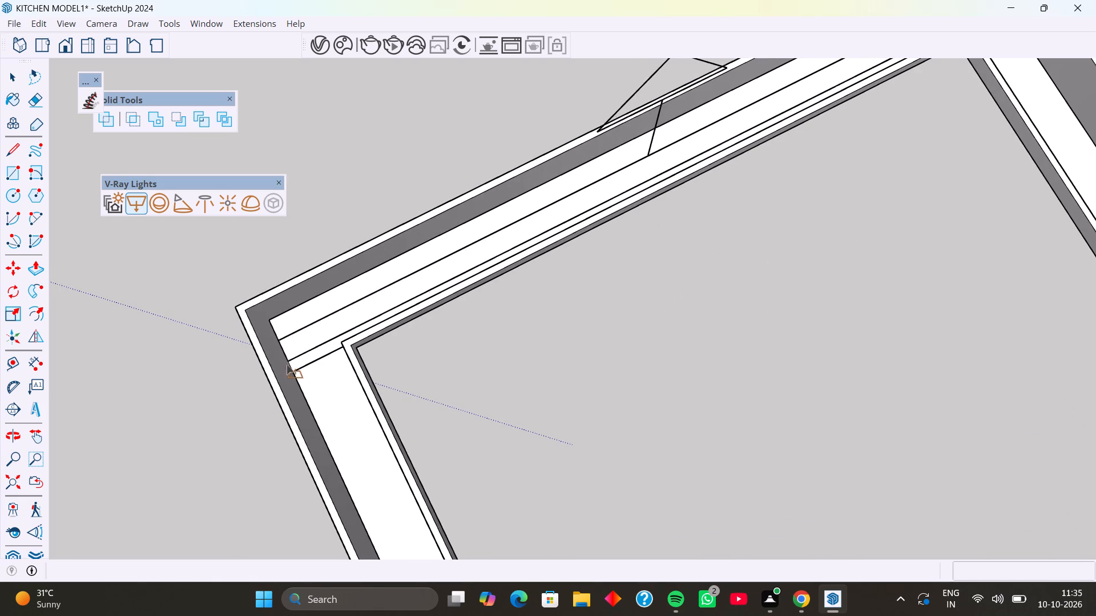
pyautogui.scroll(11, 335, 336)
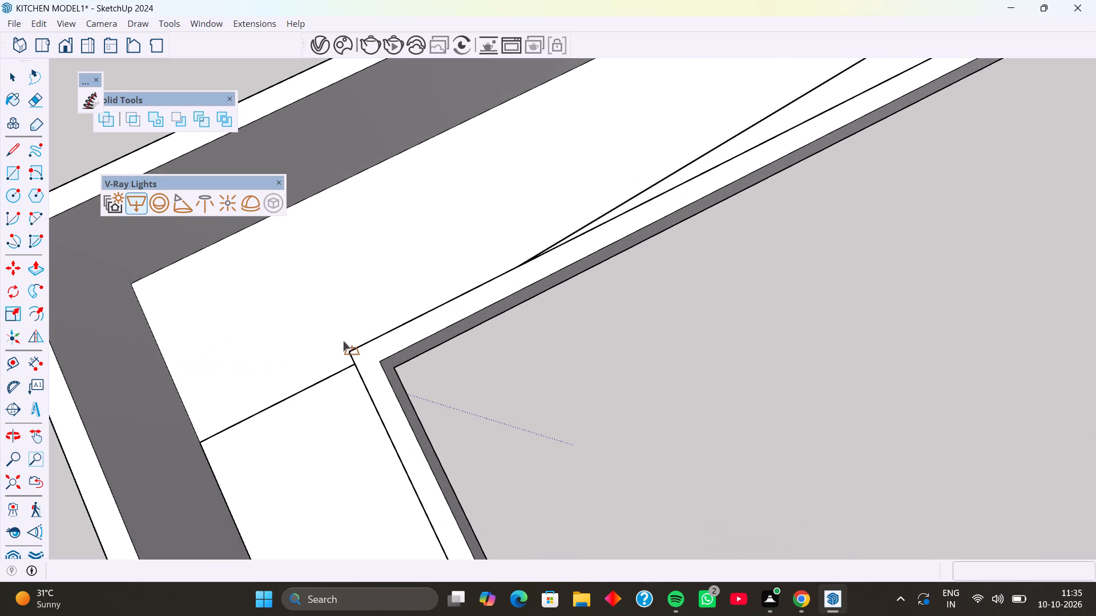
pyautogui.moveTo(345, 350); pyautogui.dragTo(506, 290, button='middle')
pyautogui.scroll(1, 423, 330)
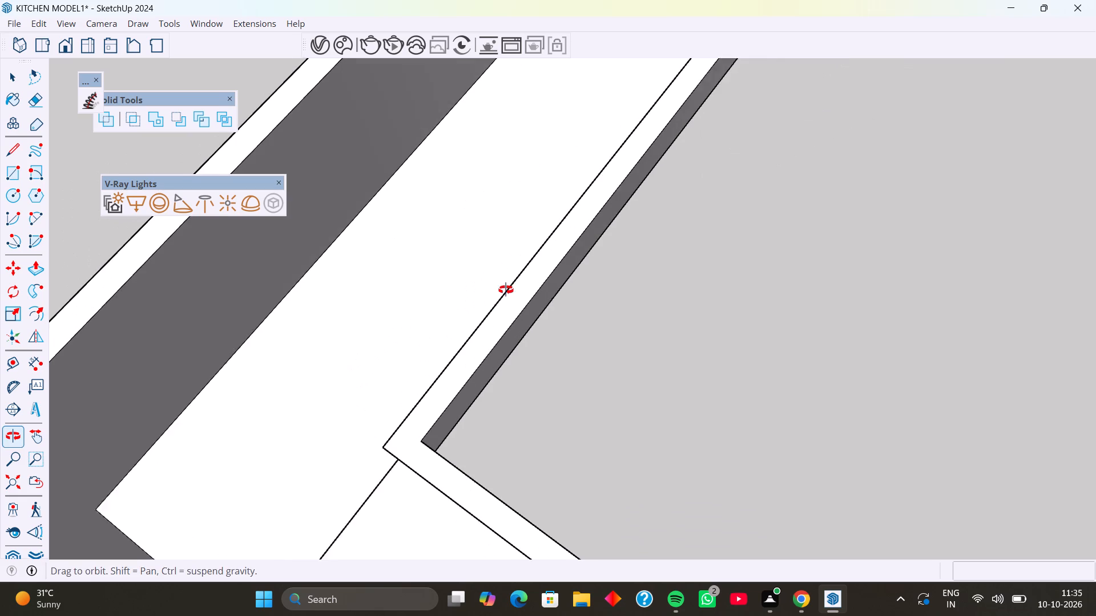
pyautogui.moveTo(506, 290); pyautogui.dragTo(514, 276, button='middle')
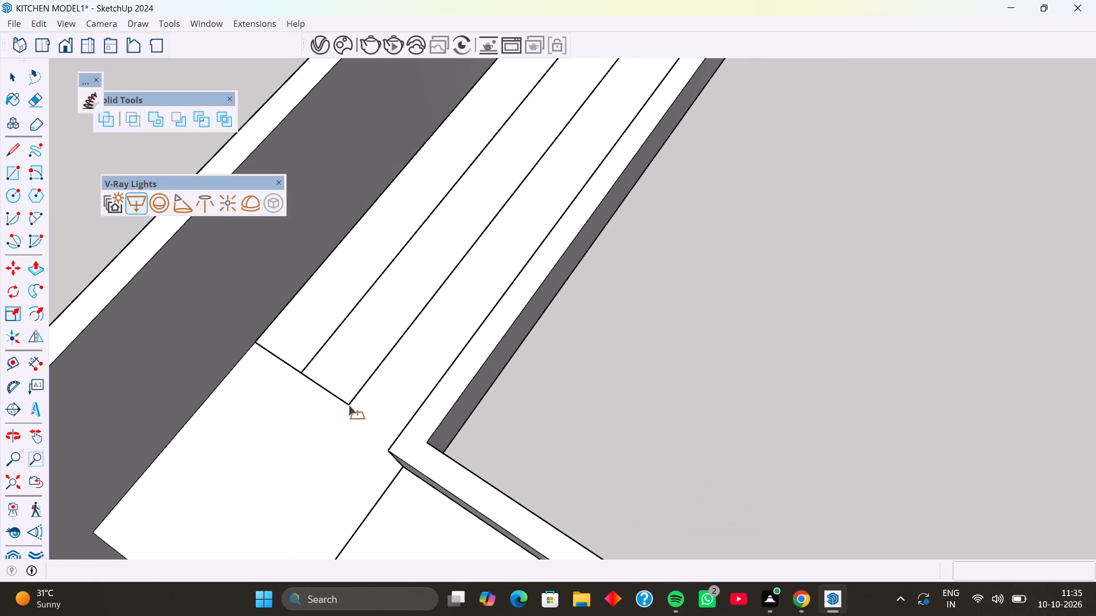
pyautogui.moveTo(352, 428); pyautogui.dragTo(507, 392, button='middle')
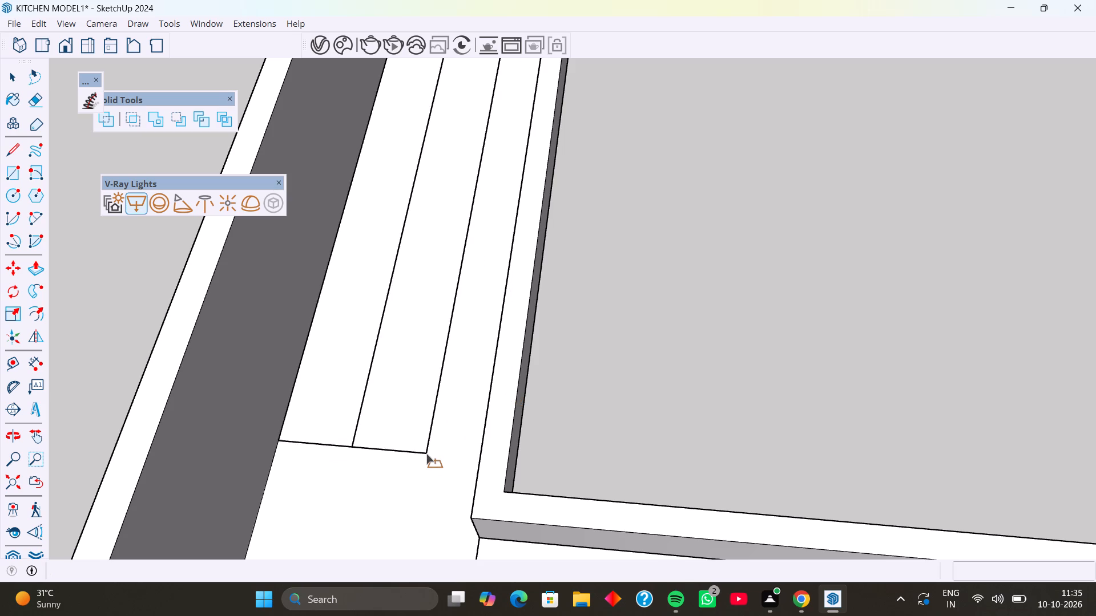
pyautogui.scroll(-4, 426, 454)
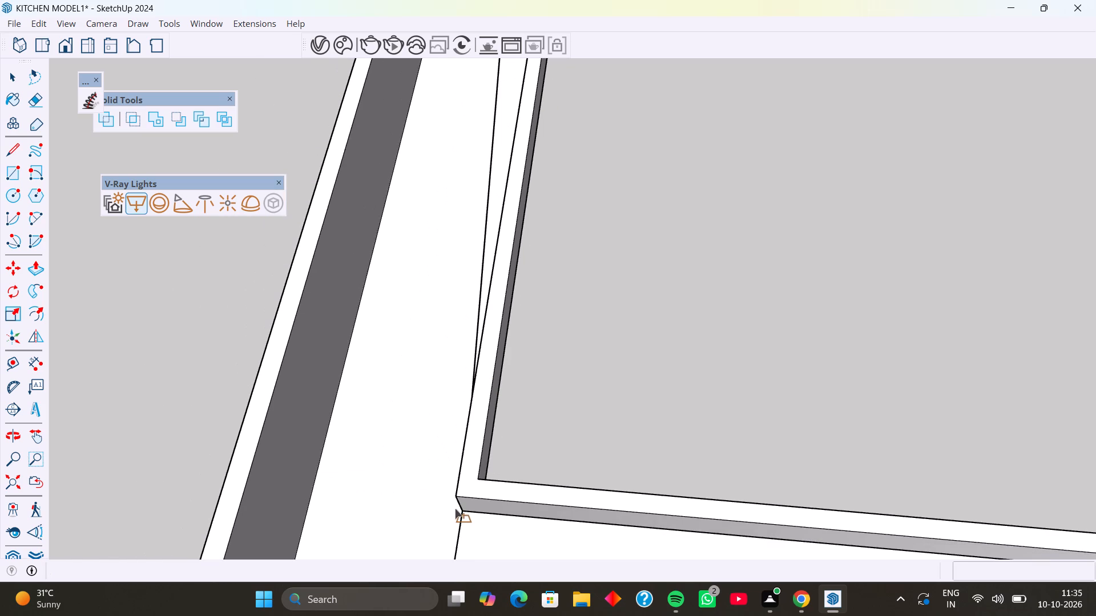
pyautogui.click(460, 508)
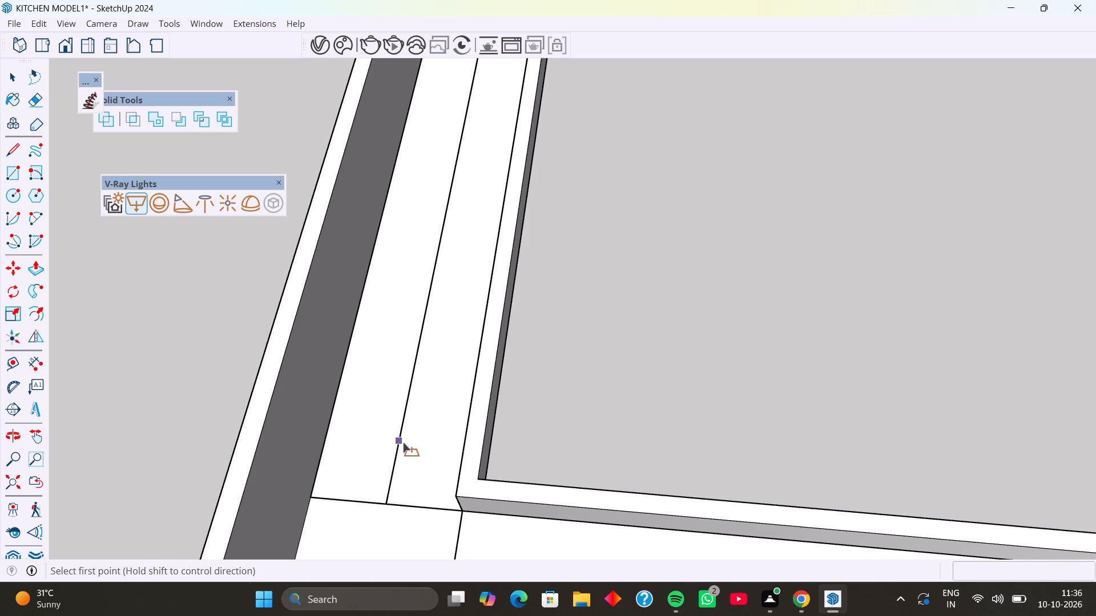
pyautogui.press('space')
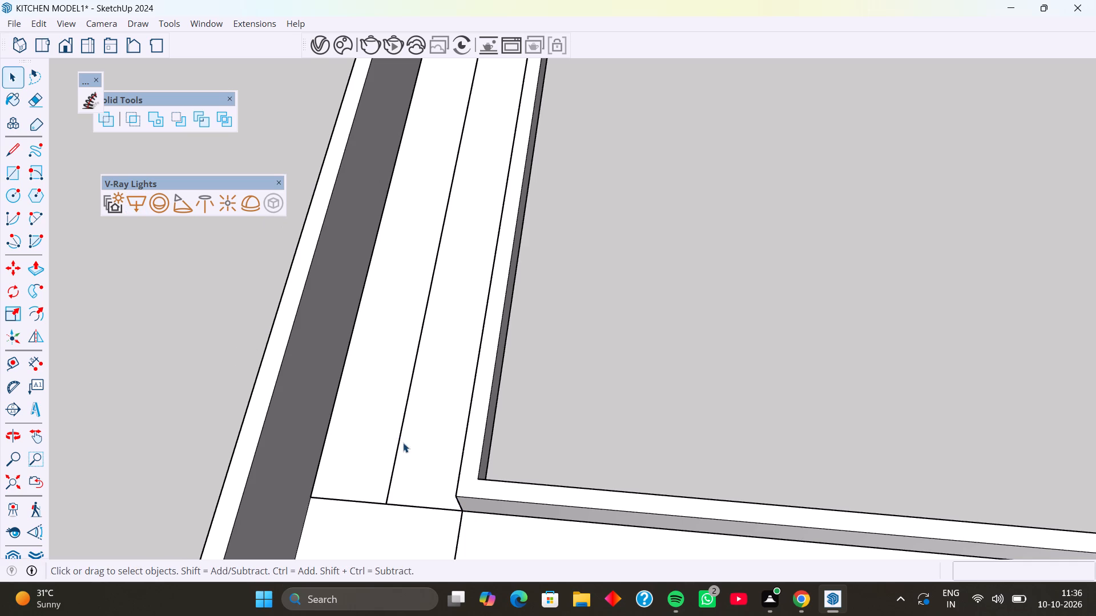
# Scale the new rectangle light lengthwise by about 1.08 so its end reaches the outer raised edge at the channel corner.
pyautogui.scroll(-16, 379, 374)
pyautogui.moveTo(403, 314); pyautogui.dragTo(432, 238, button='middle')
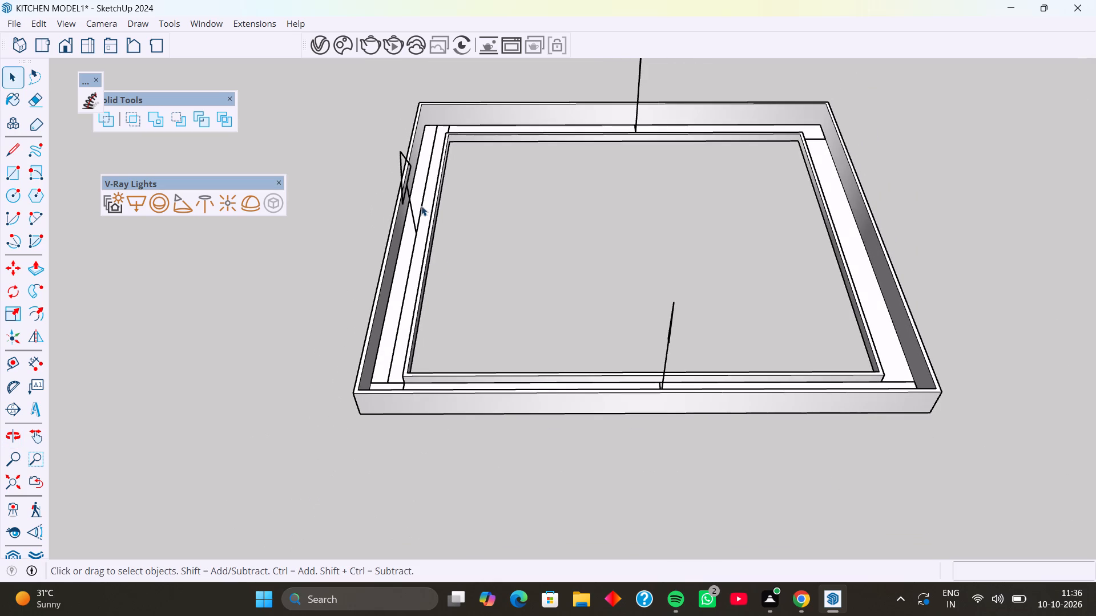
pyautogui.click(409, 201)
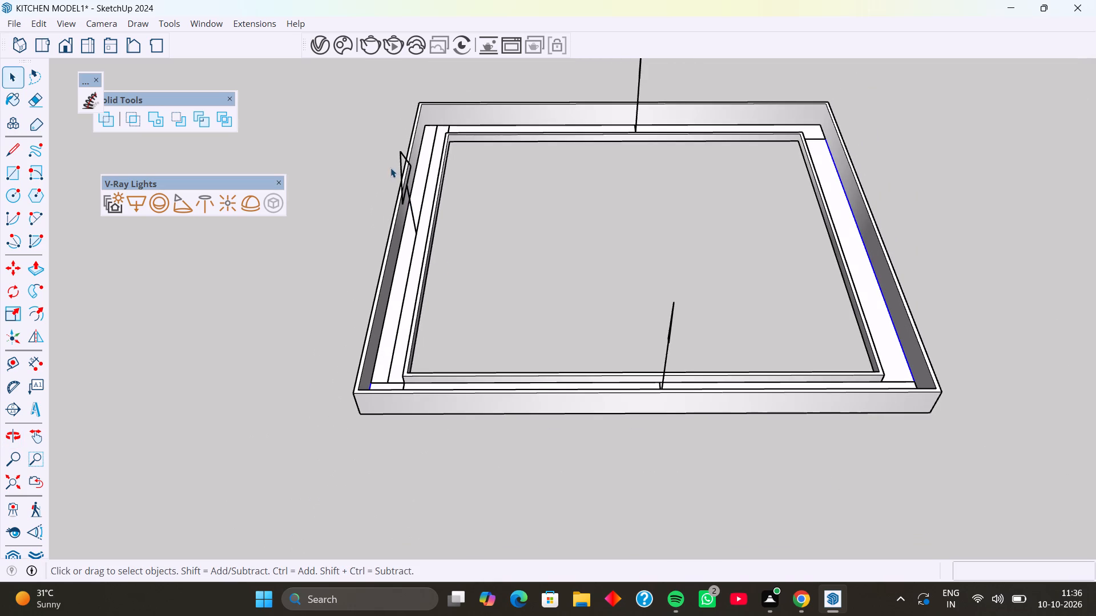
pyautogui.click(401, 157)
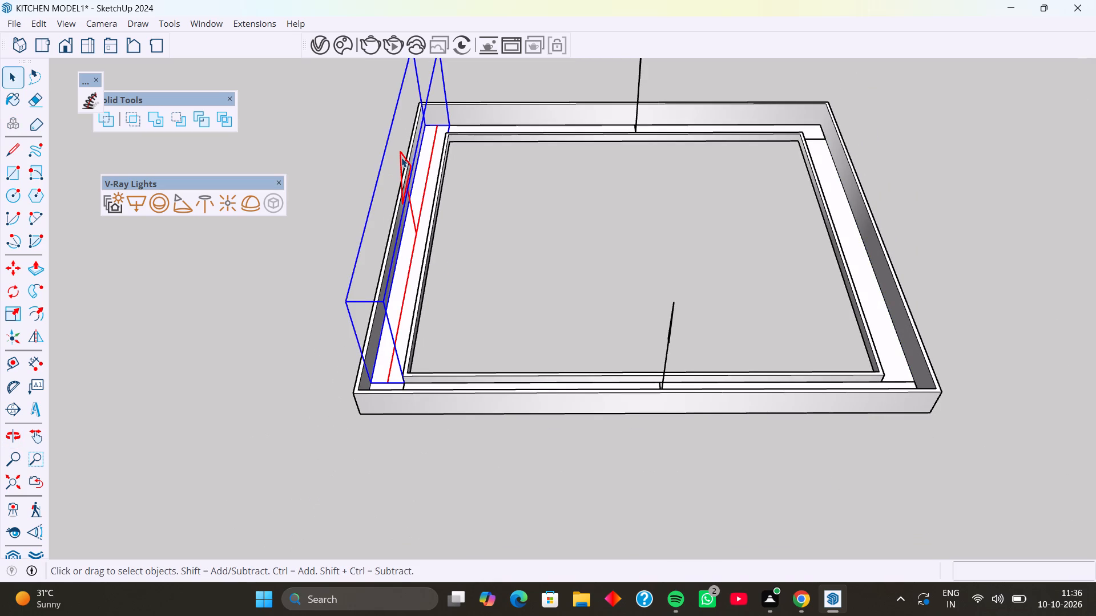
pyautogui.press('s')
pyautogui.scroll(9, 390, 345)
pyautogui.moveTo(432, 409); pyautogui.dragTo(282, 412, button='middle')
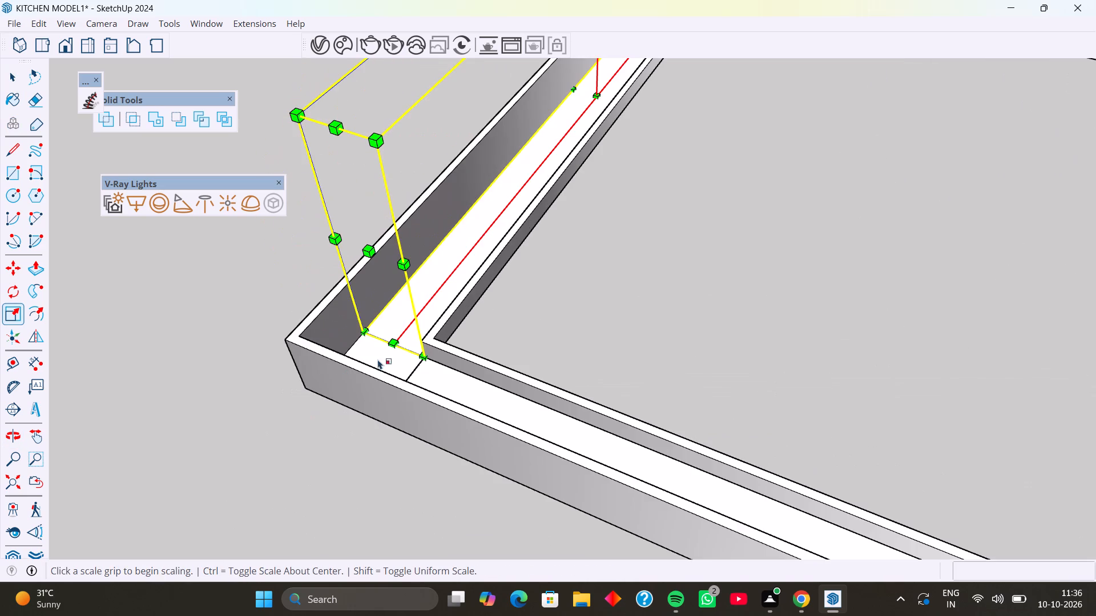
pyautogui.click(373, 256)
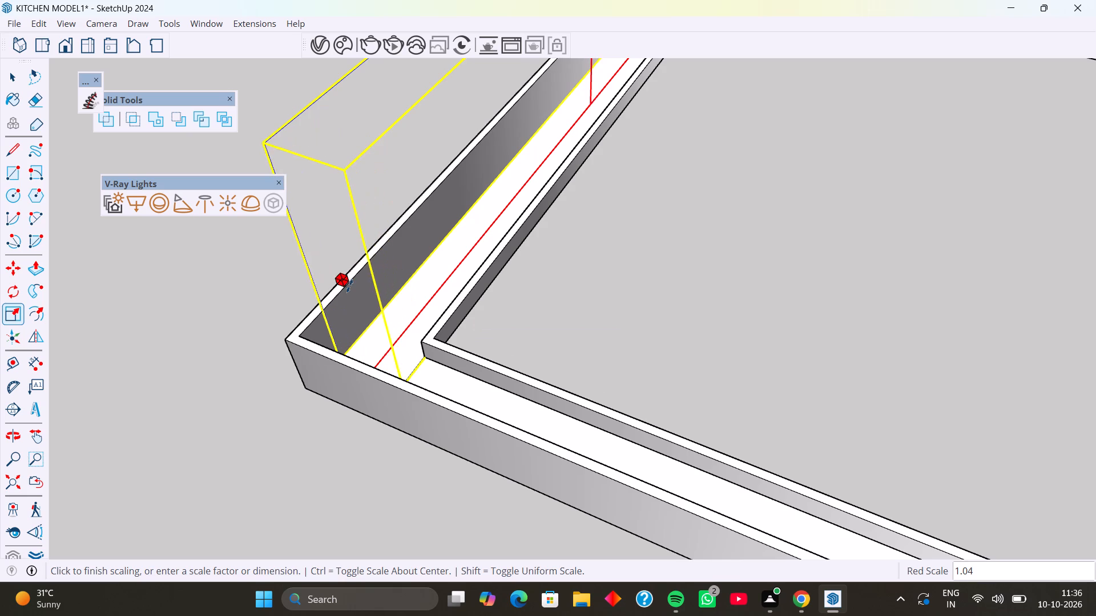
pyautogui.moveTo(401, 362); pyautogui.dragTo(273, 387, button='middle')
pyautogui.moveTo(416, 297); pyautogui.dragTo(352, 310, button='middle')
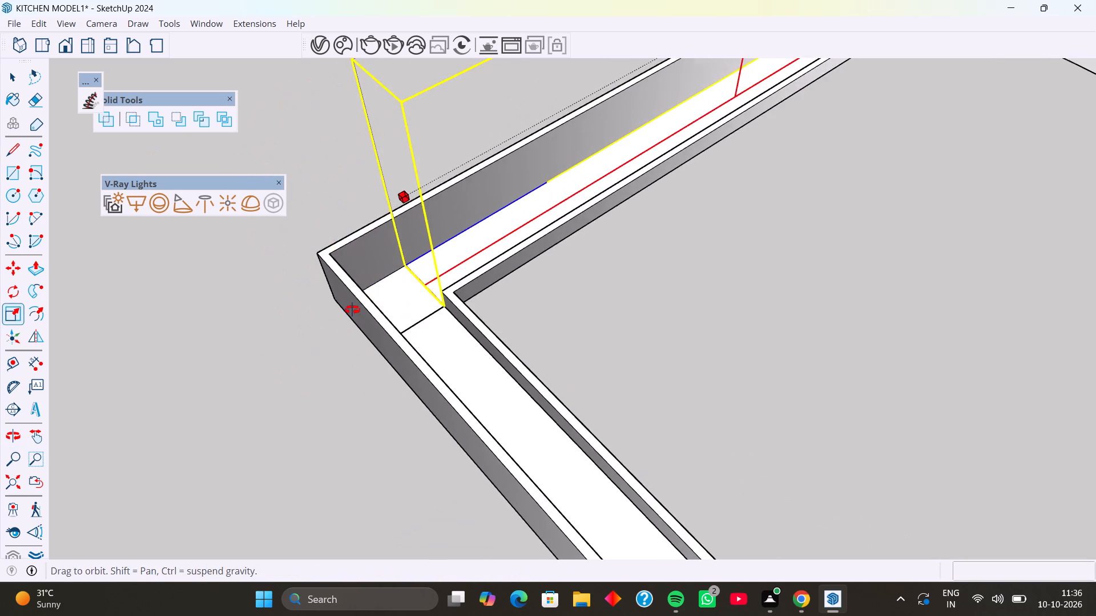
pyautogui.moveTo(352, 310); pyautogui.dragTo(332, 312, button='middle')
pyautogui.scroll(6, 429, 293)
pyautogui.click(378, 313)
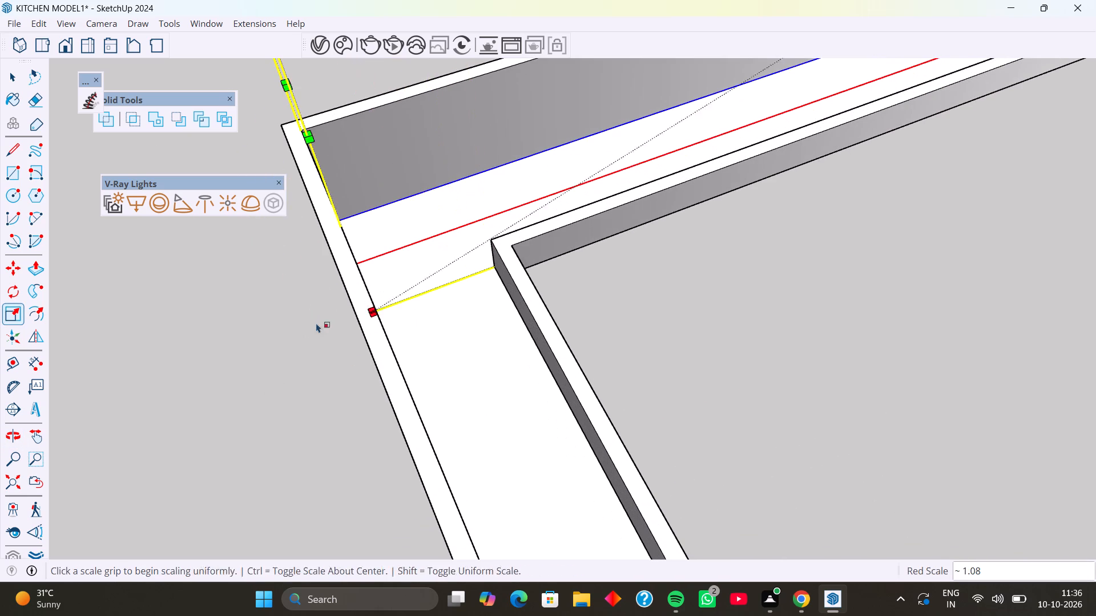
pyautogui.scroll(-5, 301, 326)
pyautogui.press('space')
pyautogui.click(249, 330)
# Mirror a copy of the scaled rectangle light onto the opposite channel side, moving the flip plane about 3' 9 11/16" to the frame's middle.
pyautogui.moveTo(402, 297); pyautogui.dragTo(448, 287, button='middle')
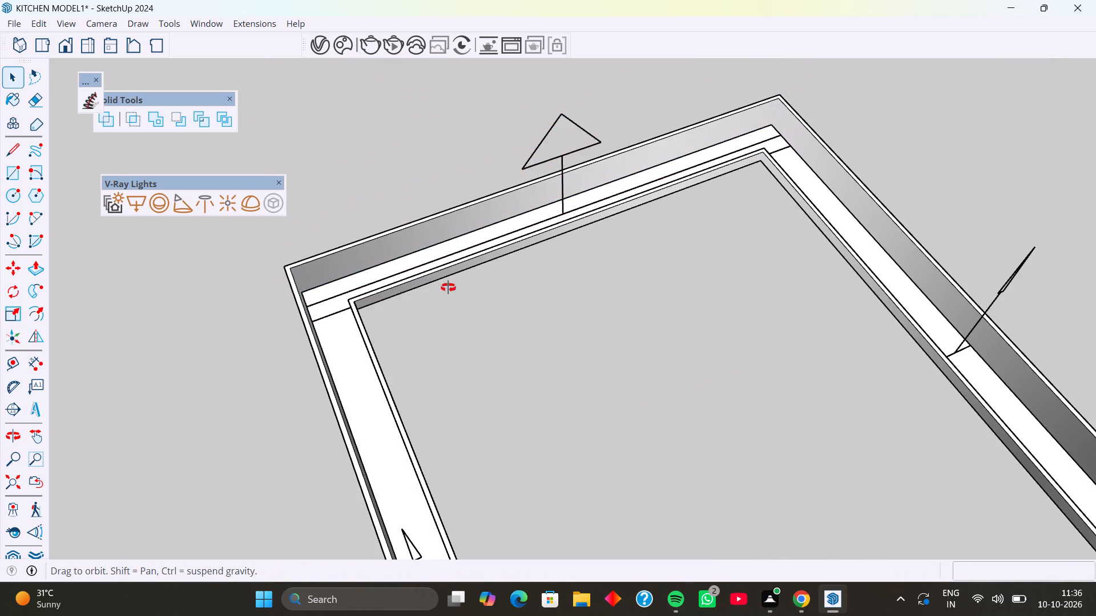
pyautogui.moveTo(448, 287); pyautogui.dragTo(693, 237, button='middle')
pyautogui.click(474, 164)
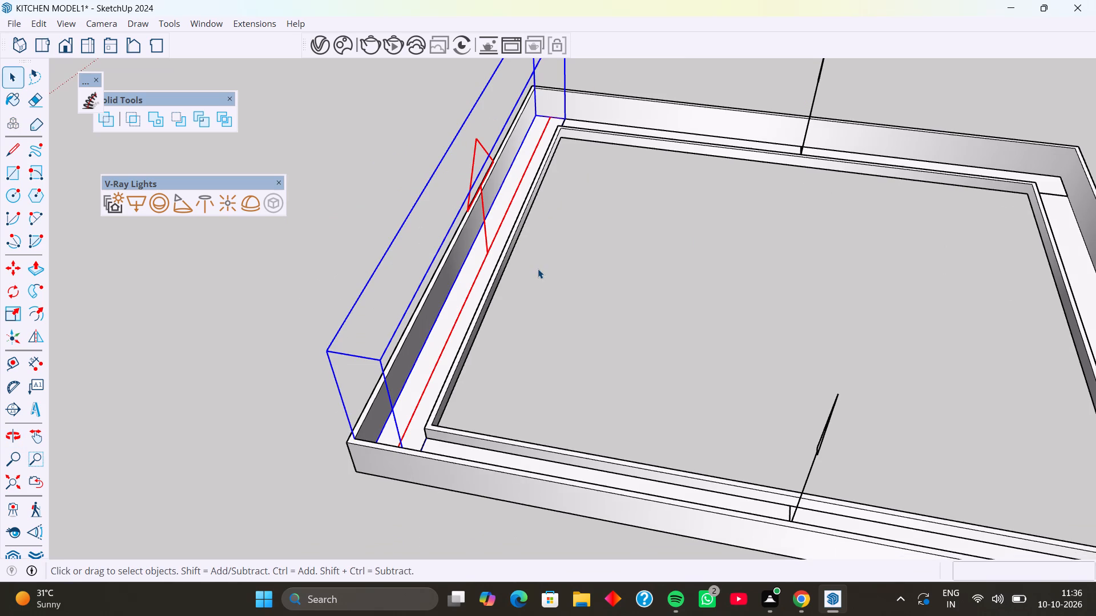
pyautogui.click(36, 339)
pyautogui.moveTo(475, 354); pyautogui.dragTo(505, 337, button='middle')
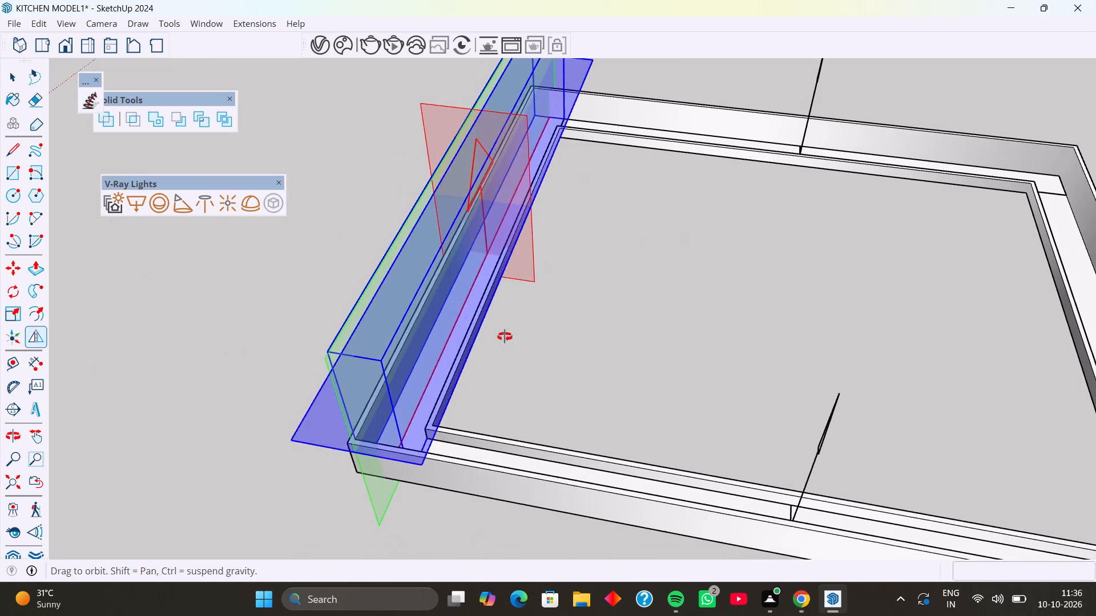
pyautogui.moveTo(505, 337); pyautogui.dragTo(598, 258, button='middle')
pyautogui.click(473, 265)
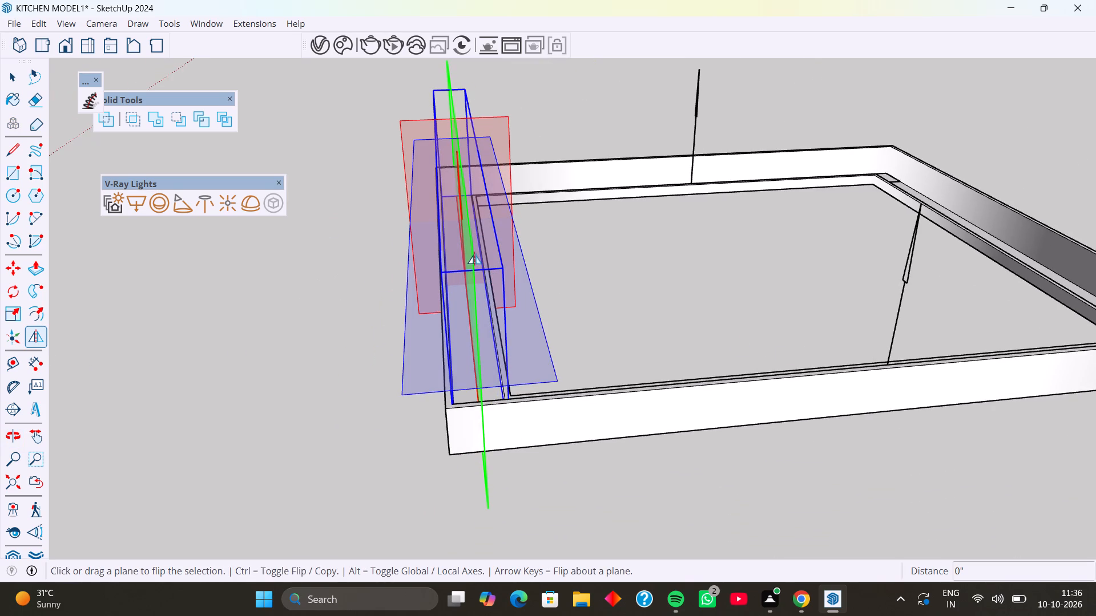
pyautogui.moveTo(472, 253); pyautogui.dragTo(724, 315)
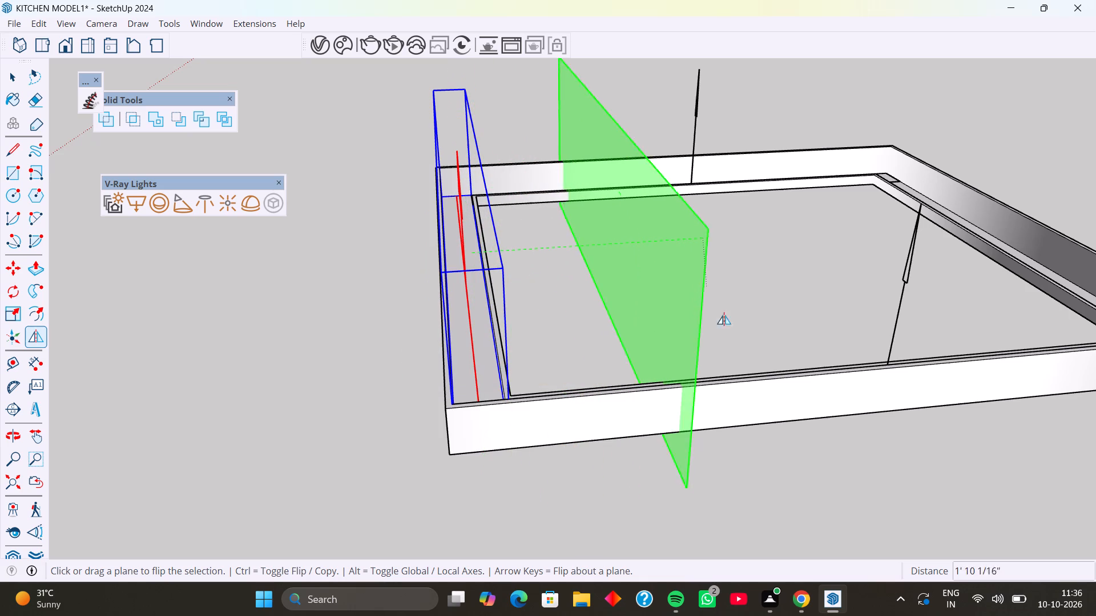
pyautogui.moveTo(724, 315); pyautogui.dragTo(847, 364)
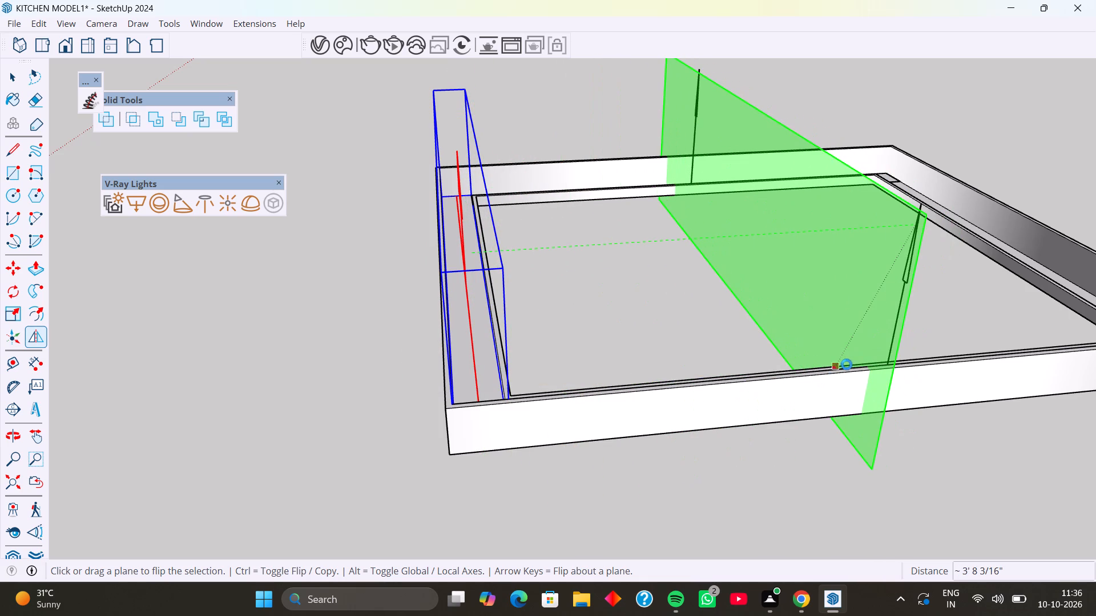
pyautogui.moveTo(847, 364); pyautogui.dragTo(854, 366)
pyautogui.moveTo(854, 366); pyautogui.dragTo(867, 364)
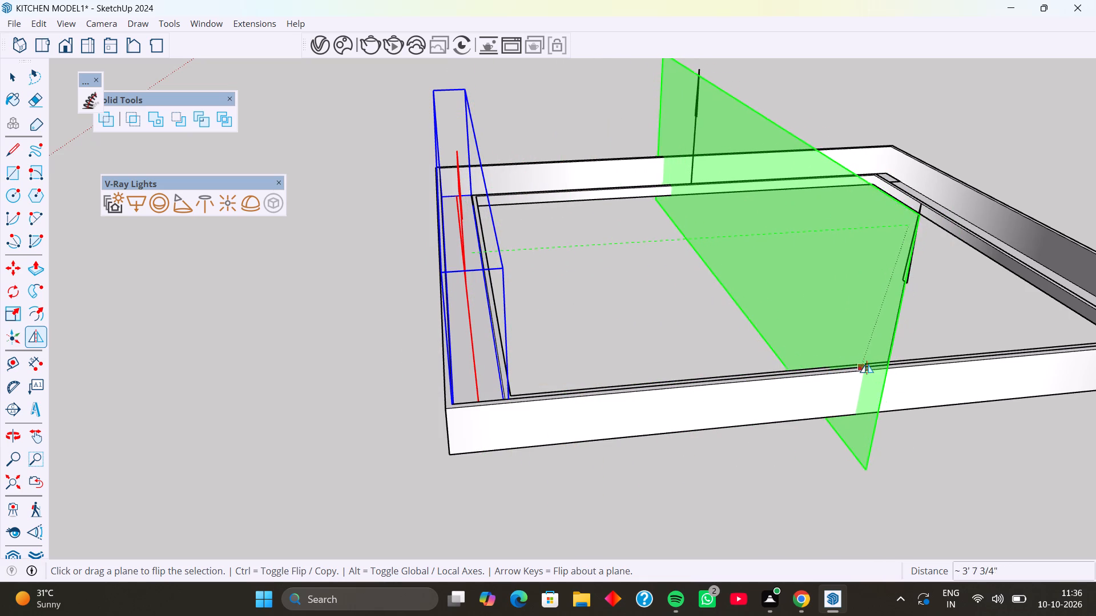
pyautogui.moveTo(867, 364); pyautogui.dragTo(877, 362)
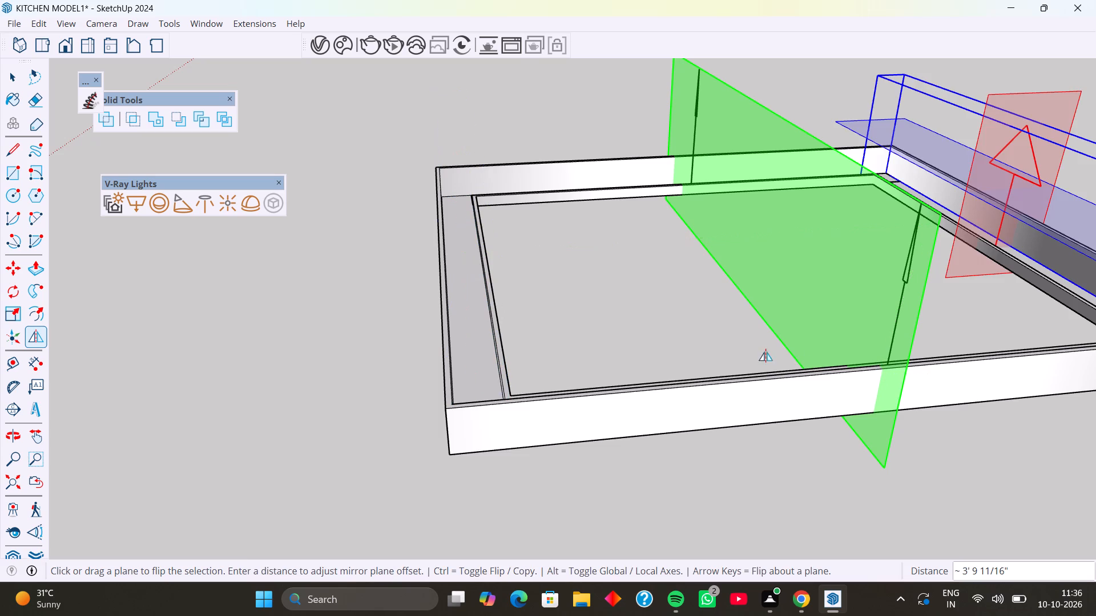
pyautogui.scroll(-5, 465, 323)
pyautogui.moveTo(734, 384); pyautogui.dragTo(662, 420, button='middle')
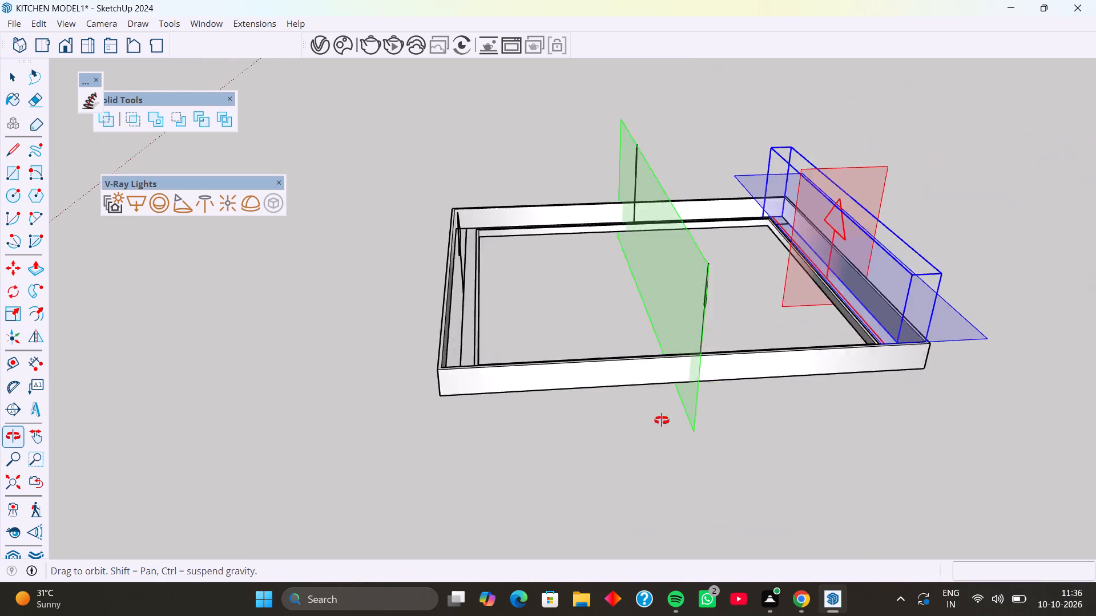
pyautogui.moveTo(662, 420); pyautogui.dragTo(660, 421, button='middle')
pyautogui.press('space')
pyautogui.click(731, 454)
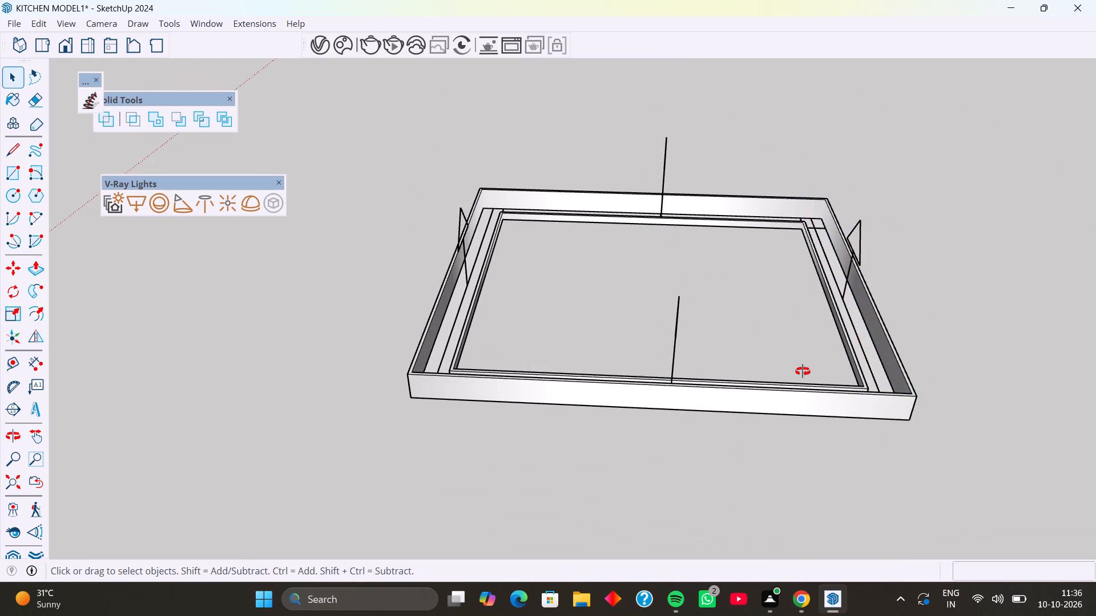
# Examine from several angles how the four rectangle lights meet at the corners of the frame's channel.
pyautogui.moveTo(803, 371); pyautogui.dragTo(542, 312, button='middle')
pyautogui.moveTo(723, 422); pyautogui.dragTo(476, 452, button='middle')
pyautogui.moveTo(646, 458); pyautogui.dragTo(546, 477, button='middle')
pyautogui.moveTo(659, 435); pyautogui.dragTo(442, 414, button='middle')
pyautogui.moveTo(559, 410); pyautogui.dragTo(445, 429, button='middle')
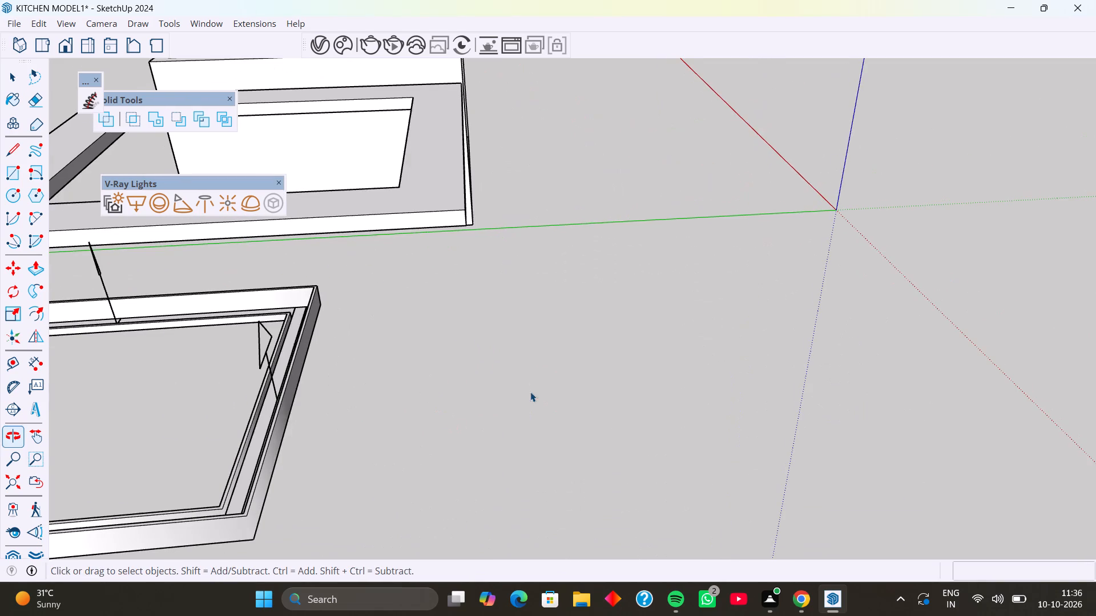
pyautogui.keyDown('shift'); pyautogui.moveTo(368, 345); pyautogui.dragTo(681, 307, button='middle'); pyautogui.keyUp('shift')
pyautogui.moveTo(555, 362); pyautogui.dragTo(559, 392, button='middle')
pyautogui.moveTo(559, 392); pyautogui.dragTo(595, 207, button='middle')
pyautogui.moveTo(602, 294); pyautogui.dragTo(591, 358, button='middle')
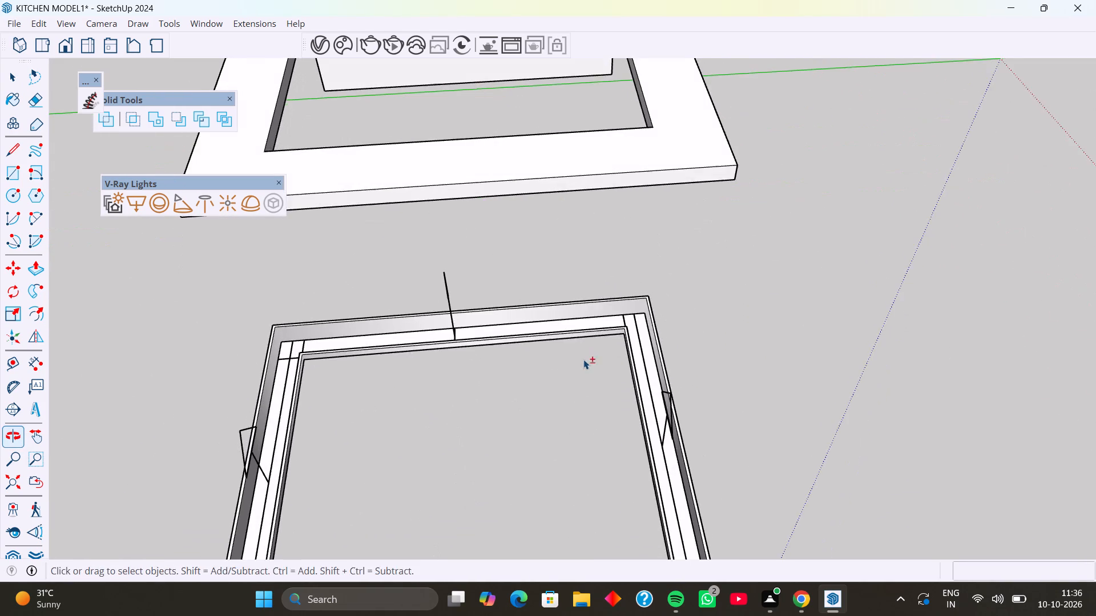
pyautogui.keyDown('shift'); pyautogui.moveTo(583, 359); pyautogui.dragTo(623, 264, button='middle'); pyautogui.keyUp('shift')
pyautogui.scroll(7, 345, 263)
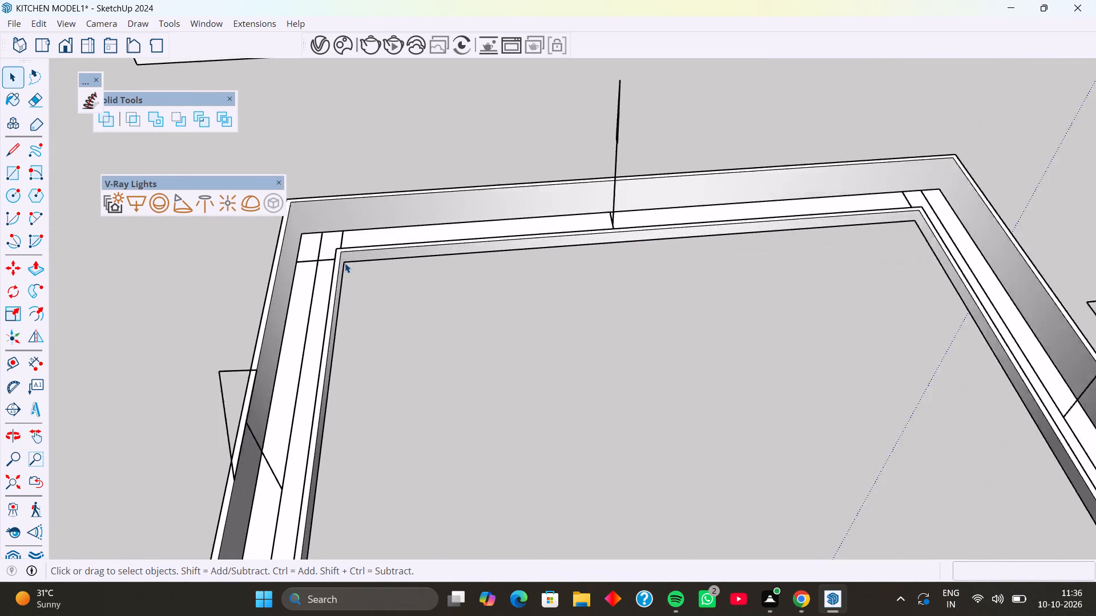
pyautogui.scroll(4, 345, 263)
pyautogui.scroll(-9, 299, 283)
pyautogui.scroll(-6, 356, 399)
# Scale the light overlapping its neighbour at the channel corner to about 0.93 of its length, ending at the inner edge's corner.
pyautogui.keyDown('shift'); pyautogui.moveTo(482, 402); pyautogui.dragTo(512, 358, button='middle'); pyautogui.keyUp('shift')
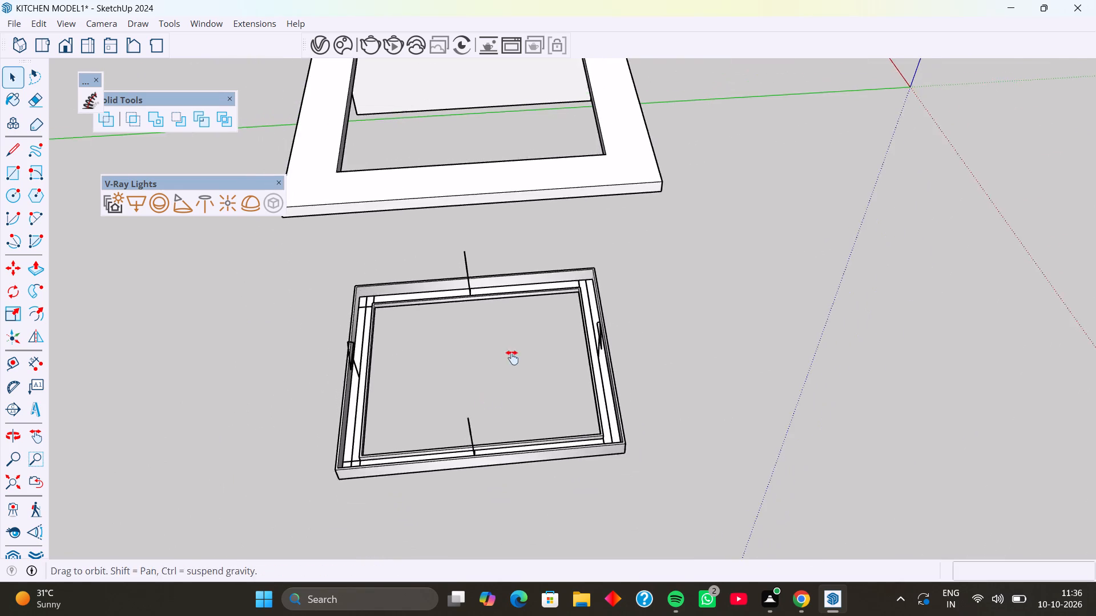
pyautogui.keyDown('shift'); pyautogui.moveTo(512, 358); pyautogui.dragTo(529, 305, button='middle'); pyautogui.keyUp('shift')
pyautogui.moveTo(444, 399); pyautogui.dragTo(419, 485, button='middle')
pyautogui.scroll(7, 366, 409)
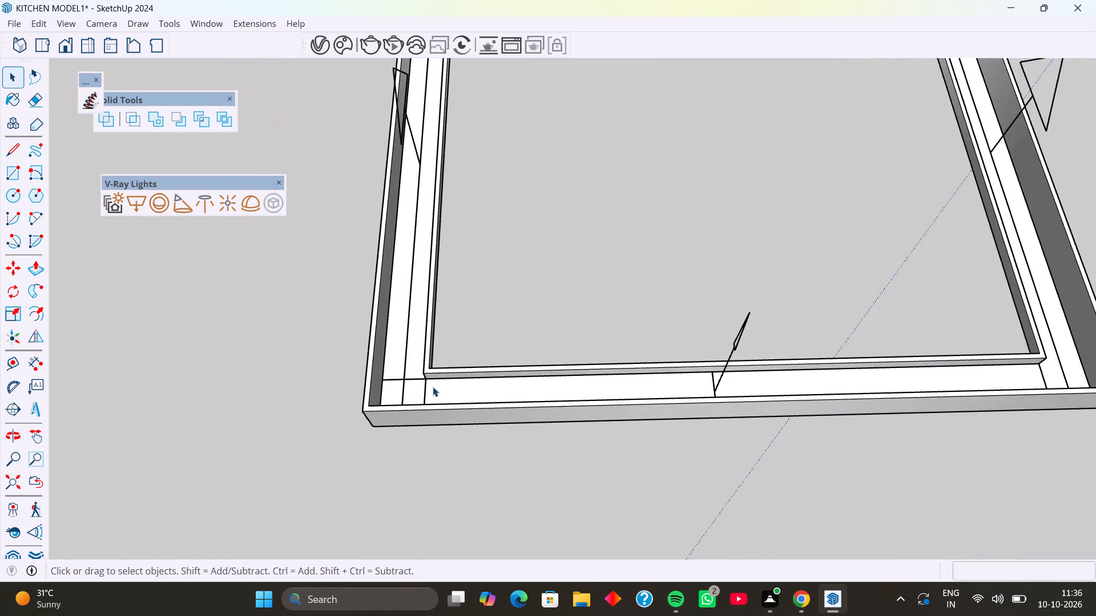
pyautogui.scroll(2, 433, 387)
pyautogui.click(410, 378)
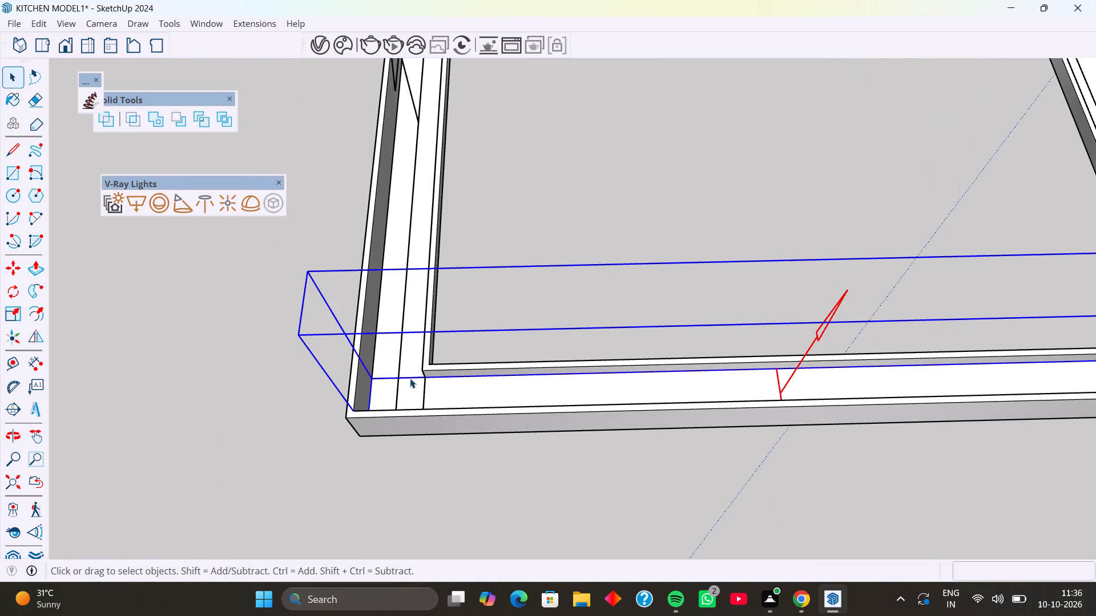
pyautogui.press('s')
pyautogui.click(369, 398)
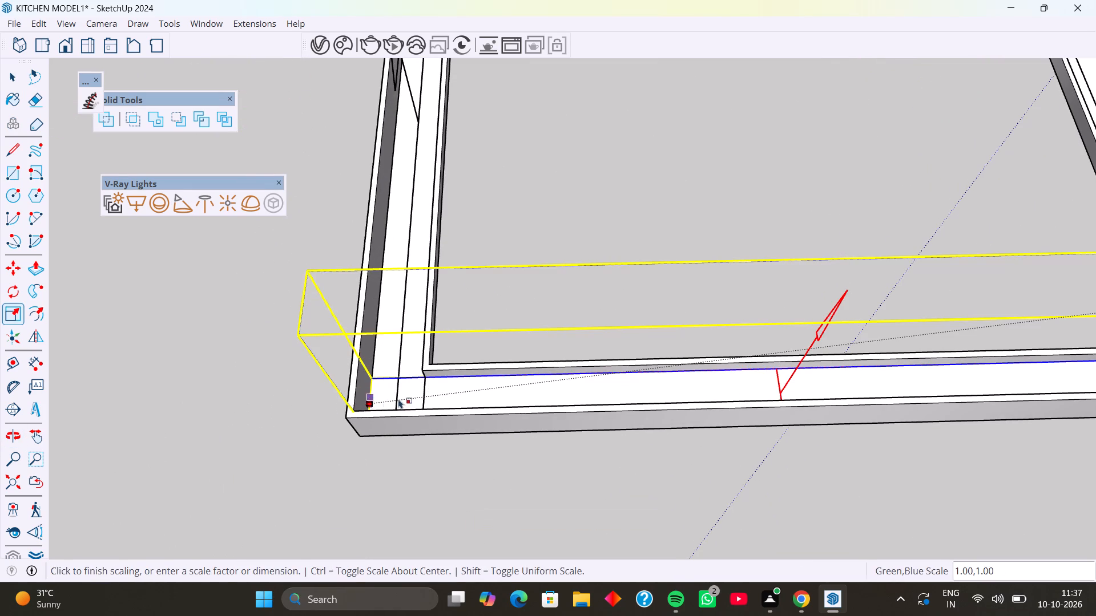
pyautogui.click(424, 400)
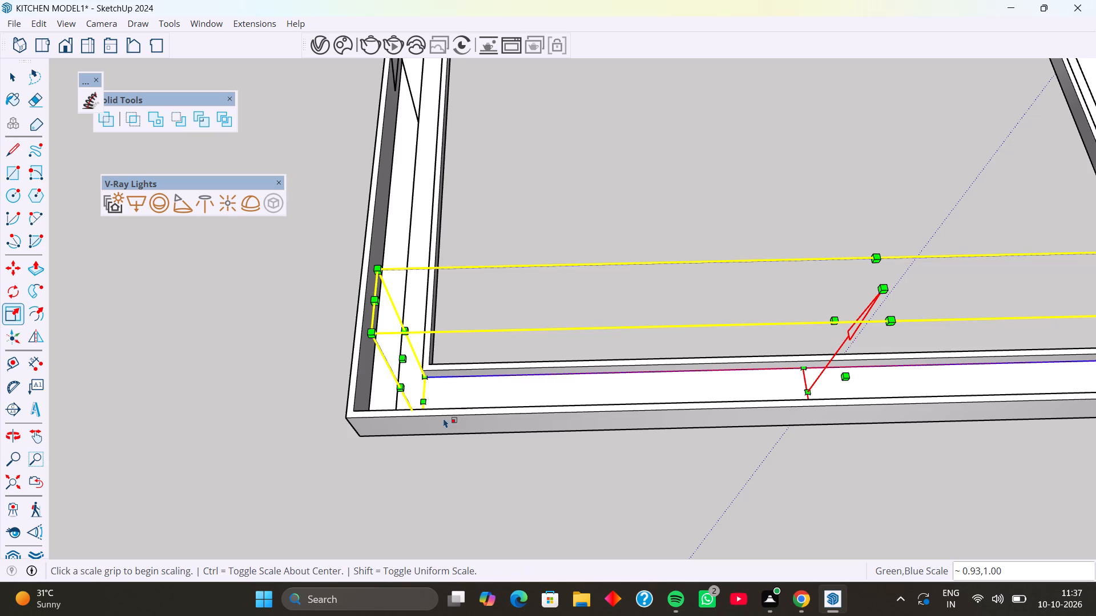
pyautogui.press('space')
# Scale the parallel light on the opposite channel side to about 0.93 of its length, ending at the inner edge's corner.
pyautogui.scroll(-8, 310, 339)
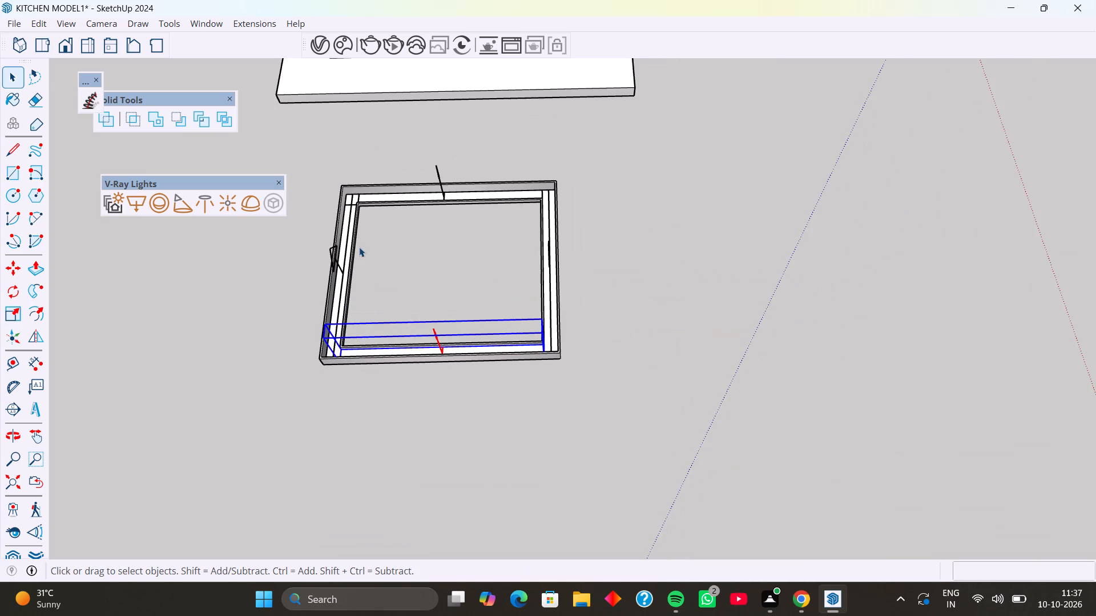
pyautogui.keyDown('shift'); pyautogui.moveTo(382, 231); pyautogui.dragTo(418, 348, button='middle'); pyautogui.keyUp('shift')
pyautogui.scroll(13, 396, 302)
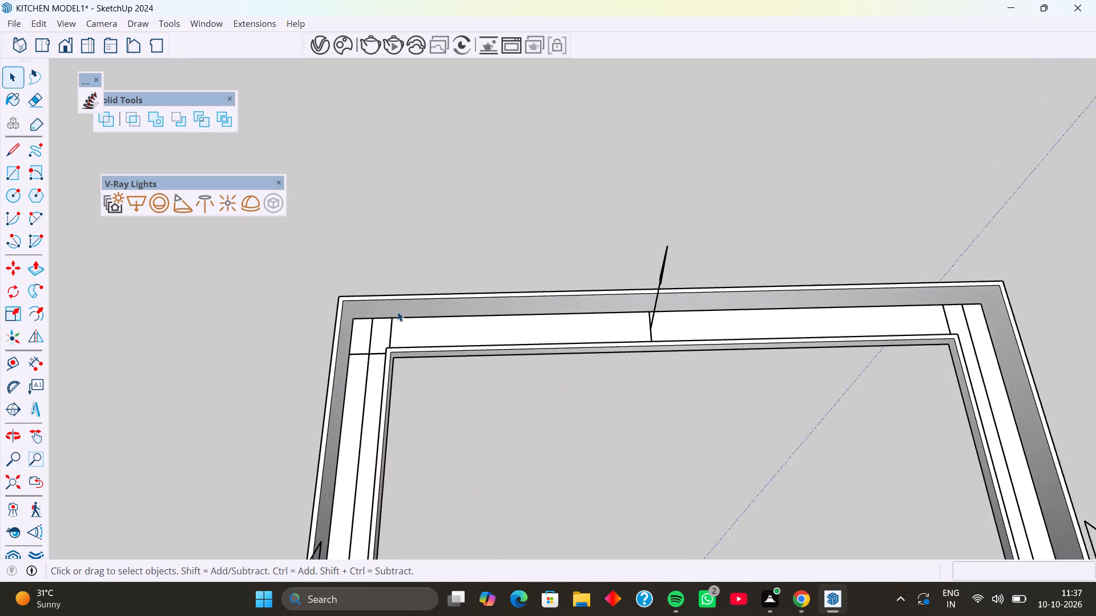
pyautogui.scroll(1, 397, 311)
pyautogui.click(756, 302)
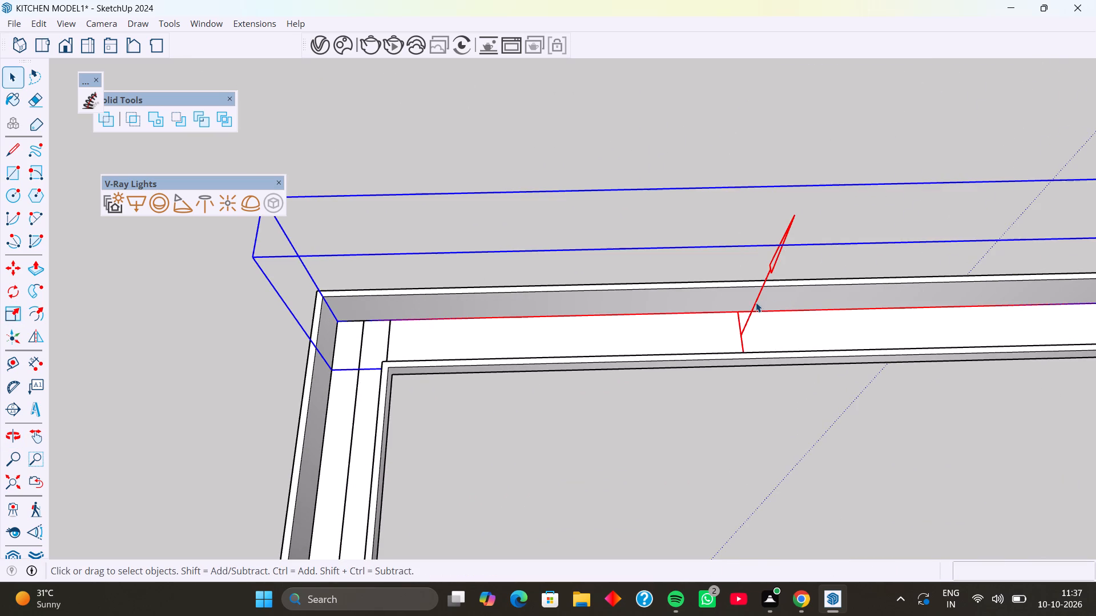
pyautogui.press('s')
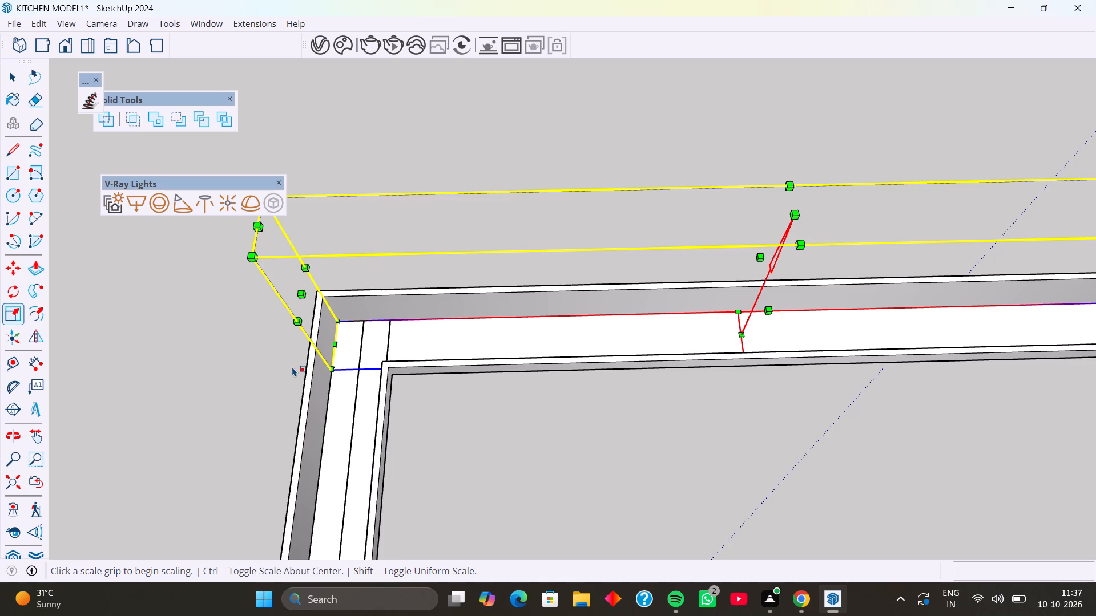
pyautogui.click(336, 344)
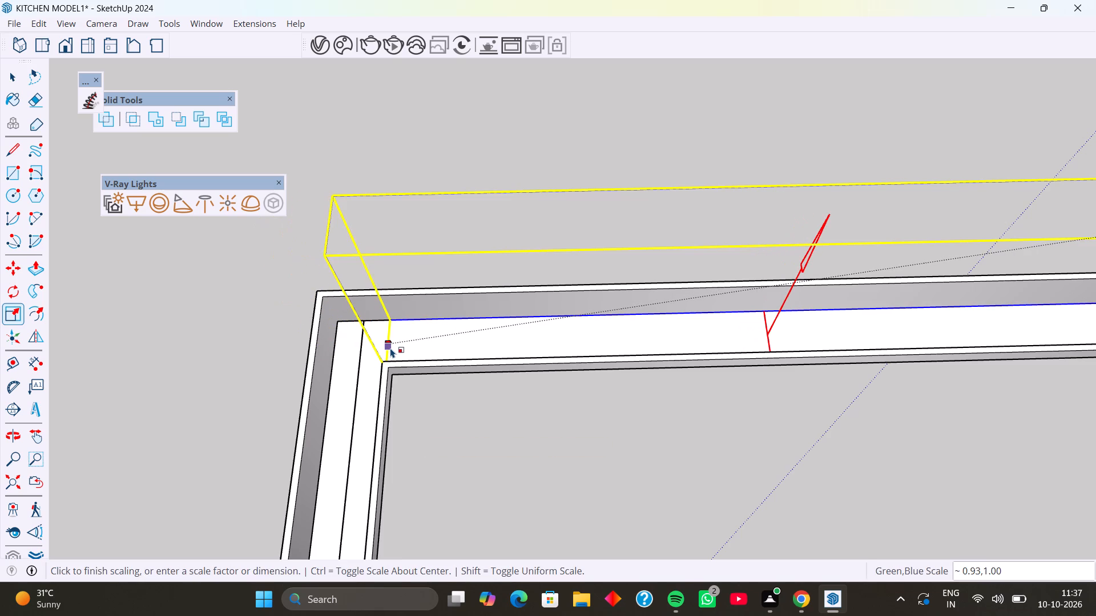
pyautogui.click(390, 348)
pyautogui.press('space')
pyautogui.click(460, 451)
# Move a rectangle light that spans a full channel side between the outer edges 1 mm straight up along the vertical axis.
pyautogui.scroll(-5, 320, 412)
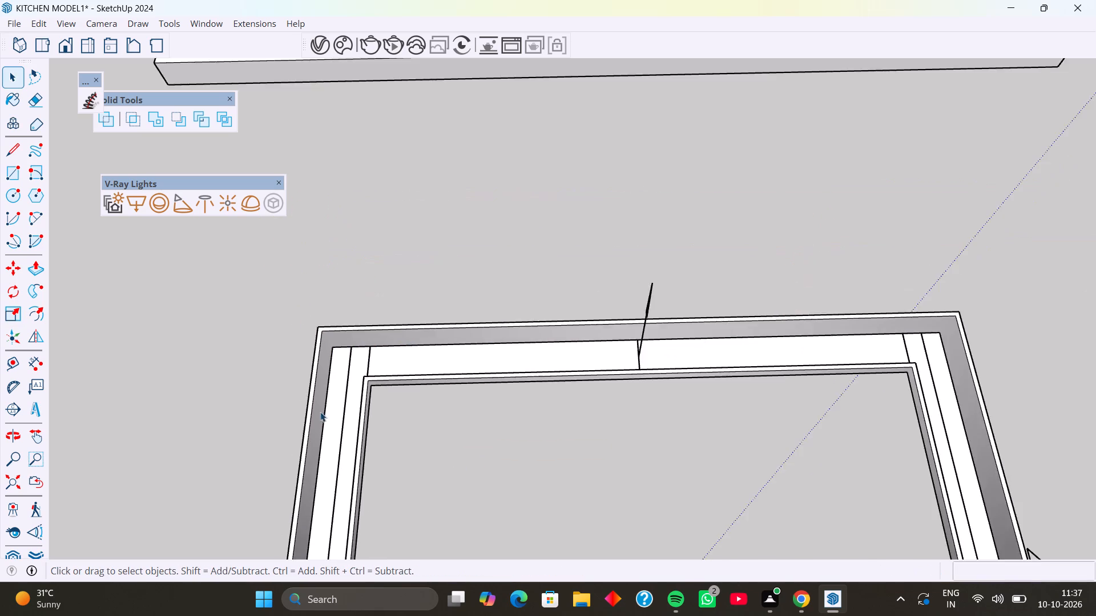
pyautogui.scroll(-8, 320, 412)
pyautogui.keyDown('shift'); pyautogui.moveTo(465, 479); pyautogui.dragTo(484, 273, button='middle'); pyautogui.keyUp('shift')
pyautogui.moveTo(524, 363); pyautogui.dragTo(528, 342, button='middle')
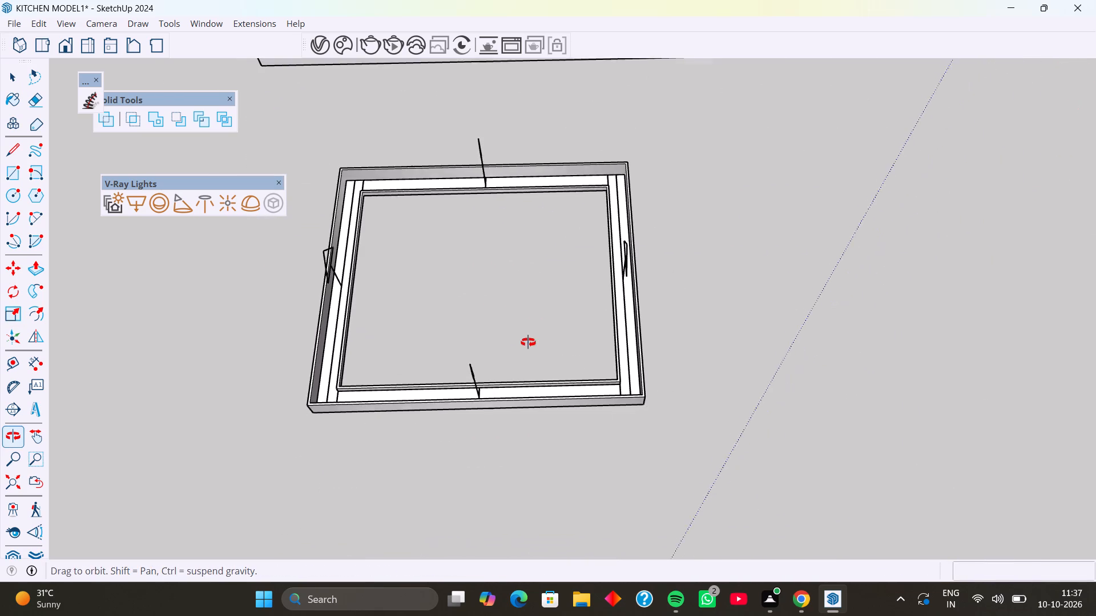
pyautogui.moveTo(528, 342); pyautogui.dragTo(537, 294, button='middle')
pyautogui.middleClick(601, 327)
pyautogui.scroll(6, 622, 335)
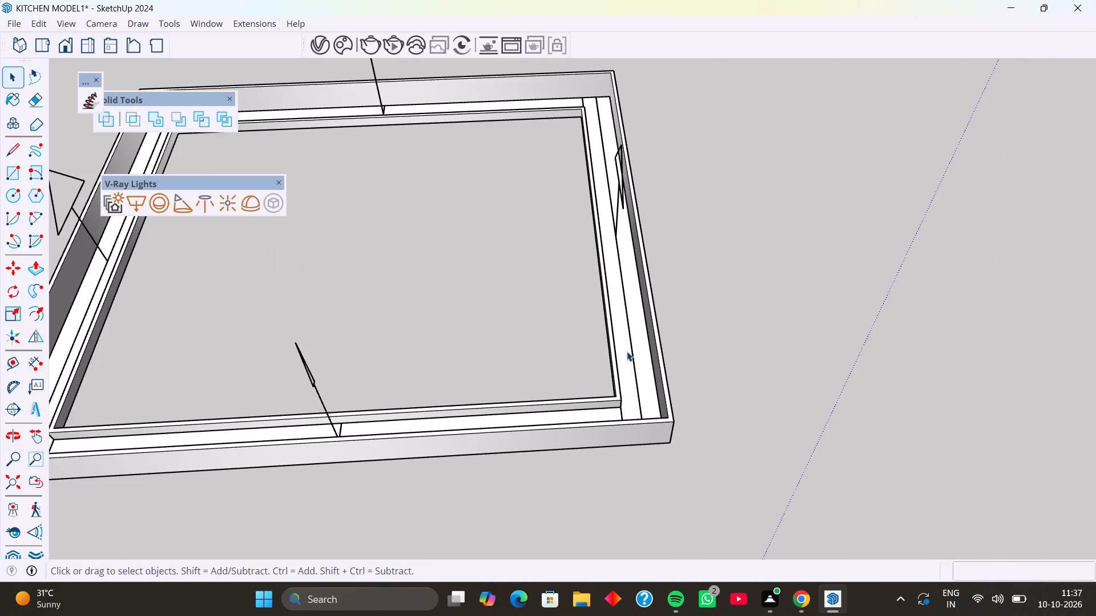
pyautogui.click(631, 353)
pyautogui.moveTo(631, 366); pyautogui.dragTo(636, 345, button='middle')
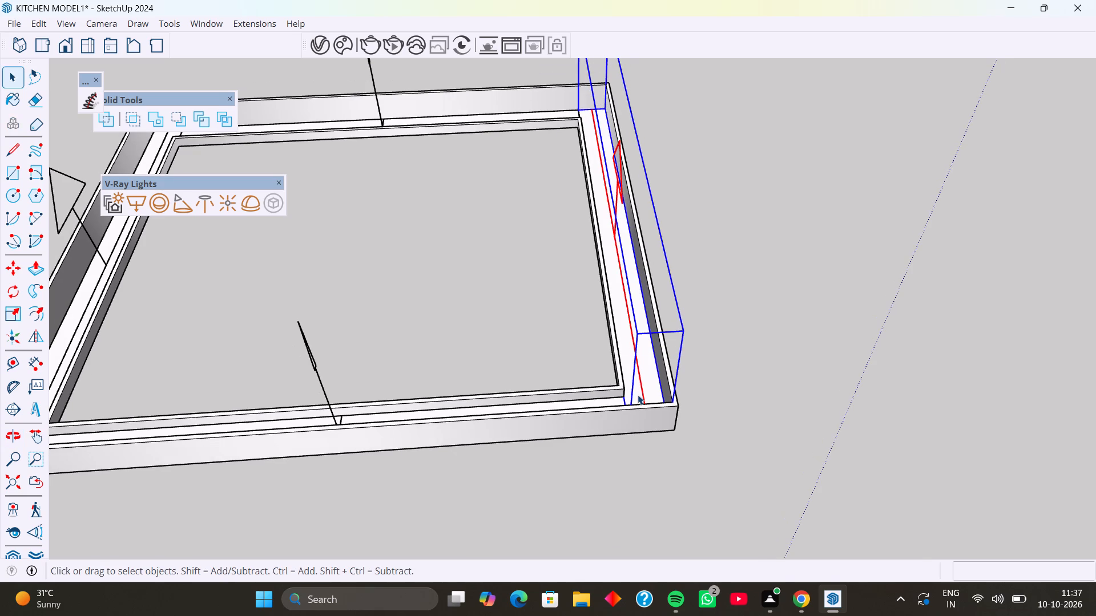
pyautogui.press('m')
pyautogui.scroll(4, 627, 404)
pyautogui.moveTo(627, 422); pyautogui.dragTo(751, 410, button='middle')
pyautogui.moveTo(562, 379); pyautogui.dragTo(771, 406, button='middle')
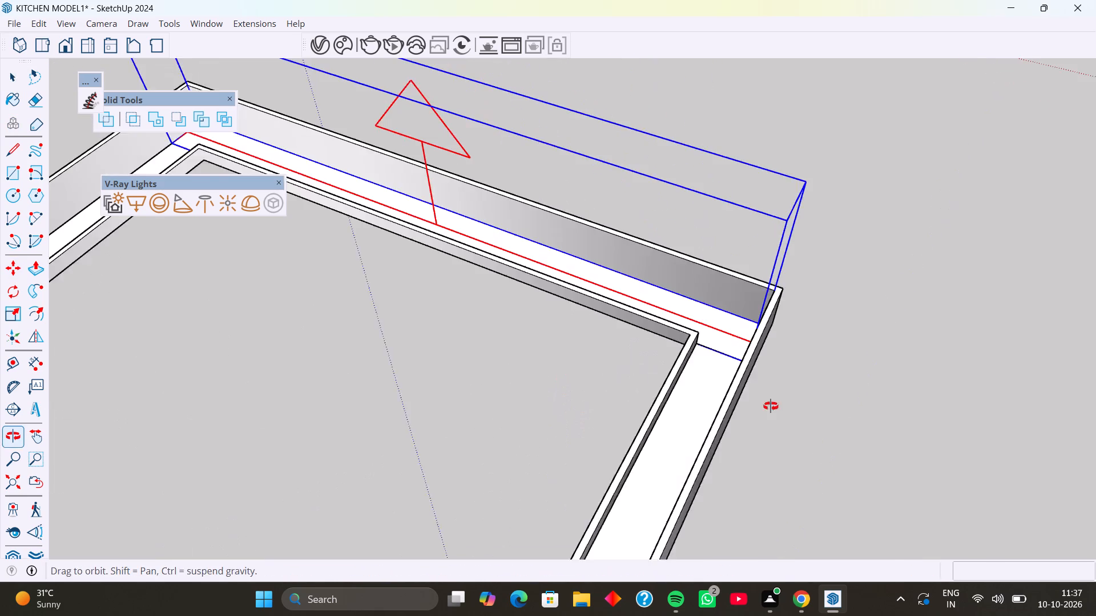
pyautogui.moveTo(771, 406); pyautogui.dragTo(772, 406, button='middle')
pyautogui.moveTo(636, 369); pyautogui.dragTo(792, 387, button='middle')
pyautogui.scroll(5, 764, 288)
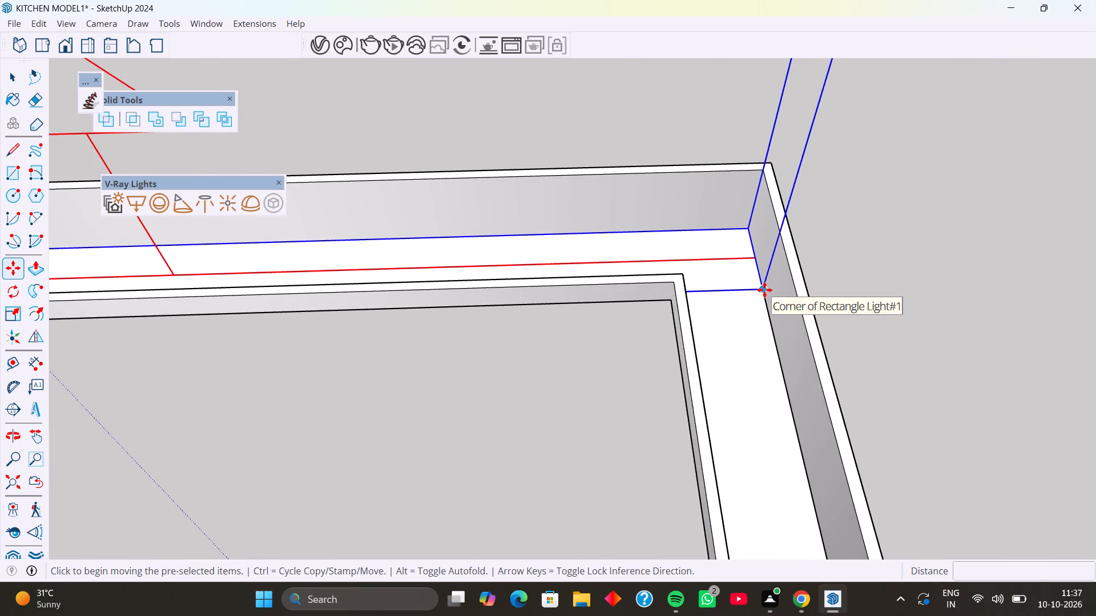
pyautogui.click(764, 290)
pyautogui.press('Up')
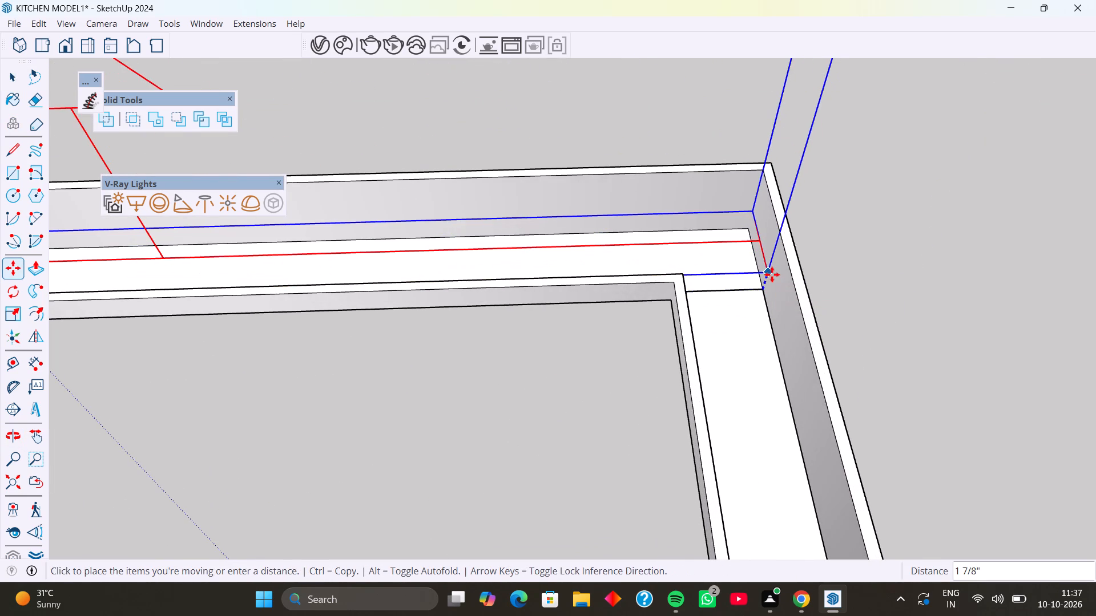
pyautogui.write('1mm')
pyautogui.press('Return')
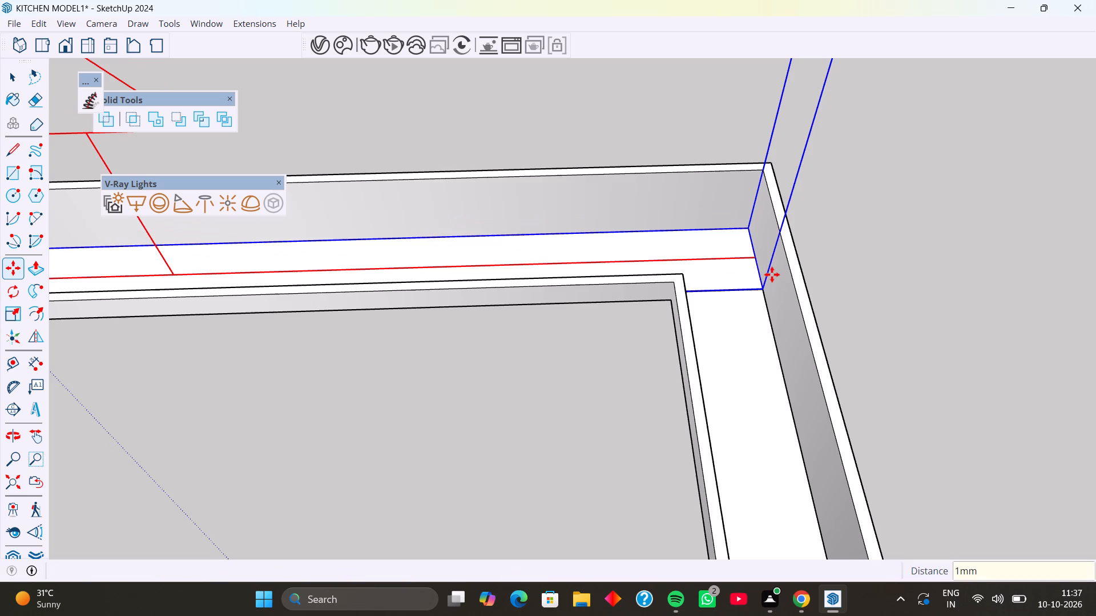
pyautogui.press('space')
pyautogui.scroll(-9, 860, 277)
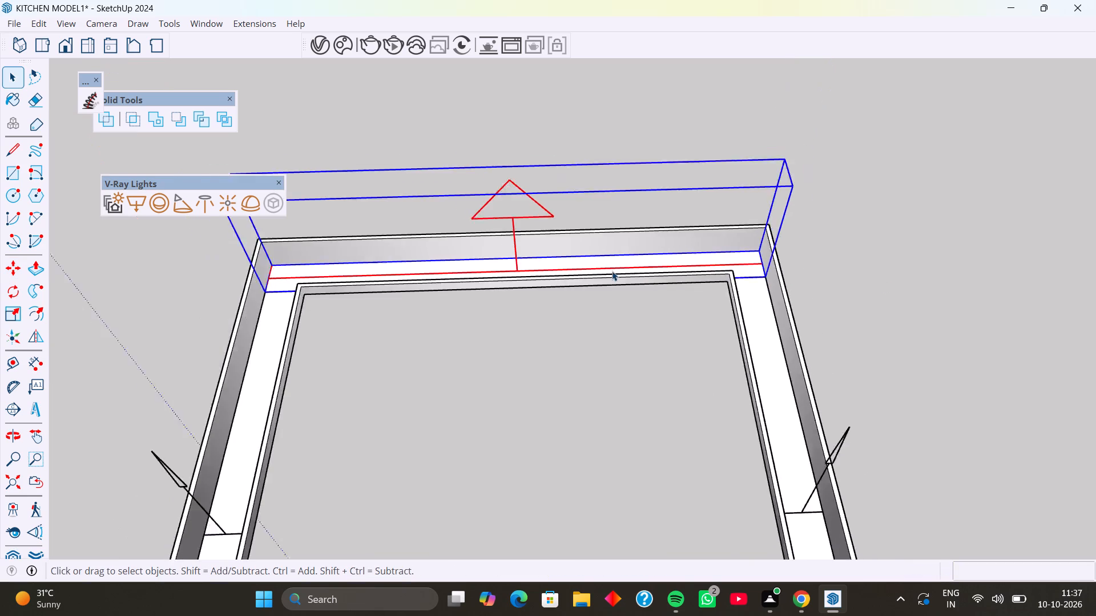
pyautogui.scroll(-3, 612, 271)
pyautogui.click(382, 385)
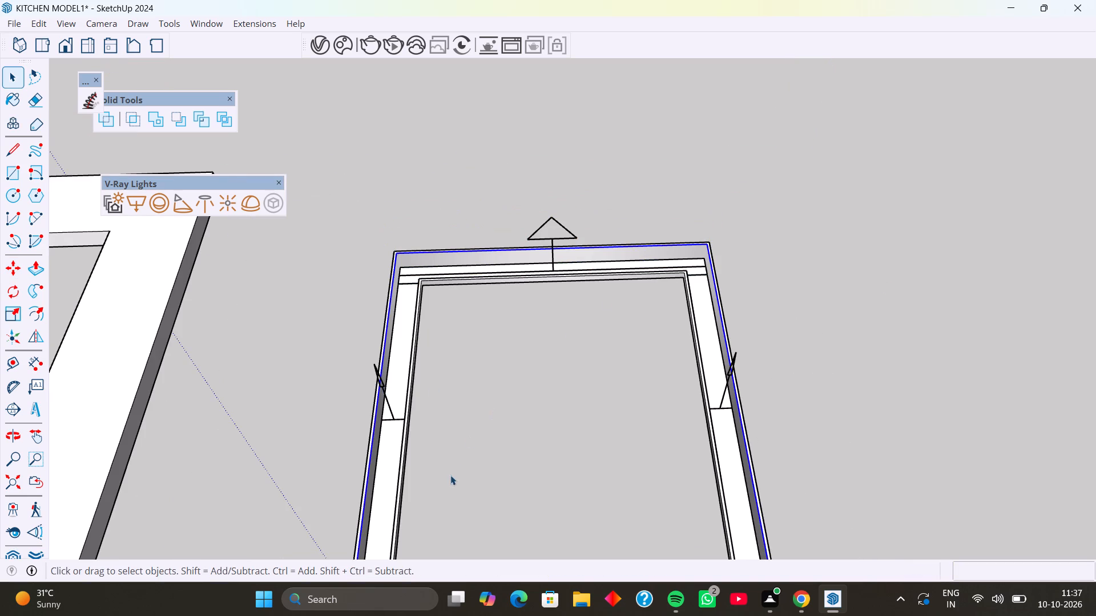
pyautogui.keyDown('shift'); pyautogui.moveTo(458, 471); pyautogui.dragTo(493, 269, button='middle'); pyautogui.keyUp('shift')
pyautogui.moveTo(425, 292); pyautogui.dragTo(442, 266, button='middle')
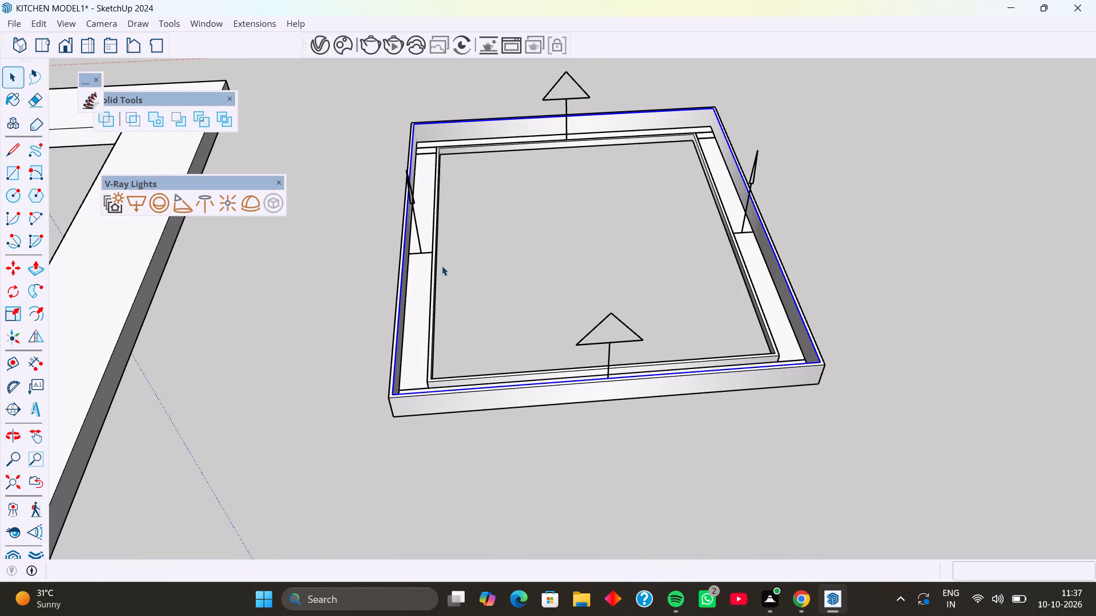
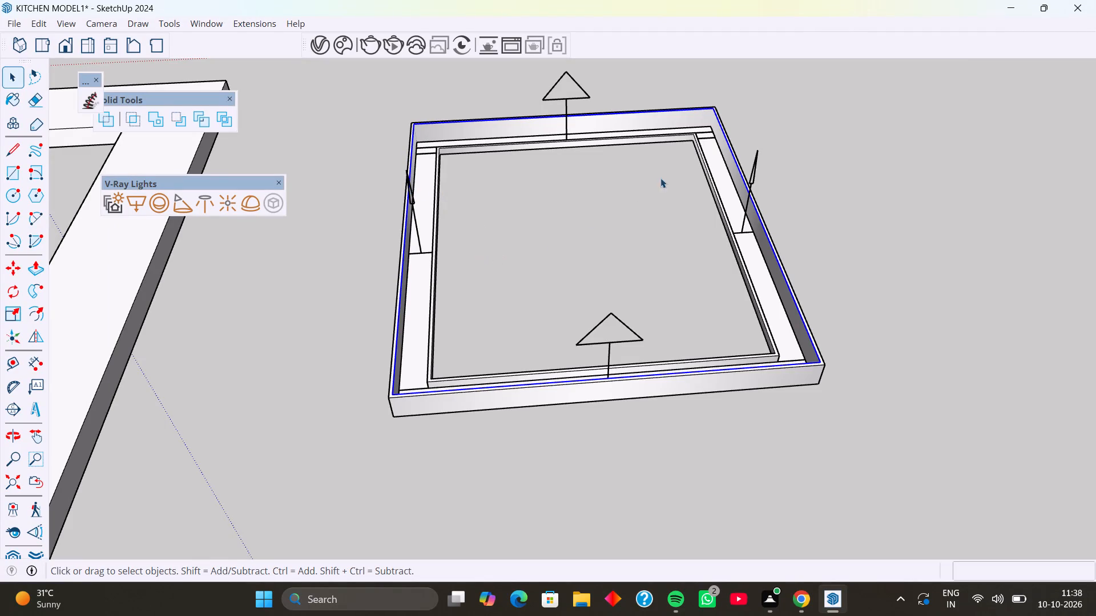
# Move the shortened rectangle light on the channel side nearest the large neighbouring slab 1 mm straight up along the vertical axis.
pyautogui.moveTo(690, 179); pyautogui.dragTo(649, 153, button='middle')
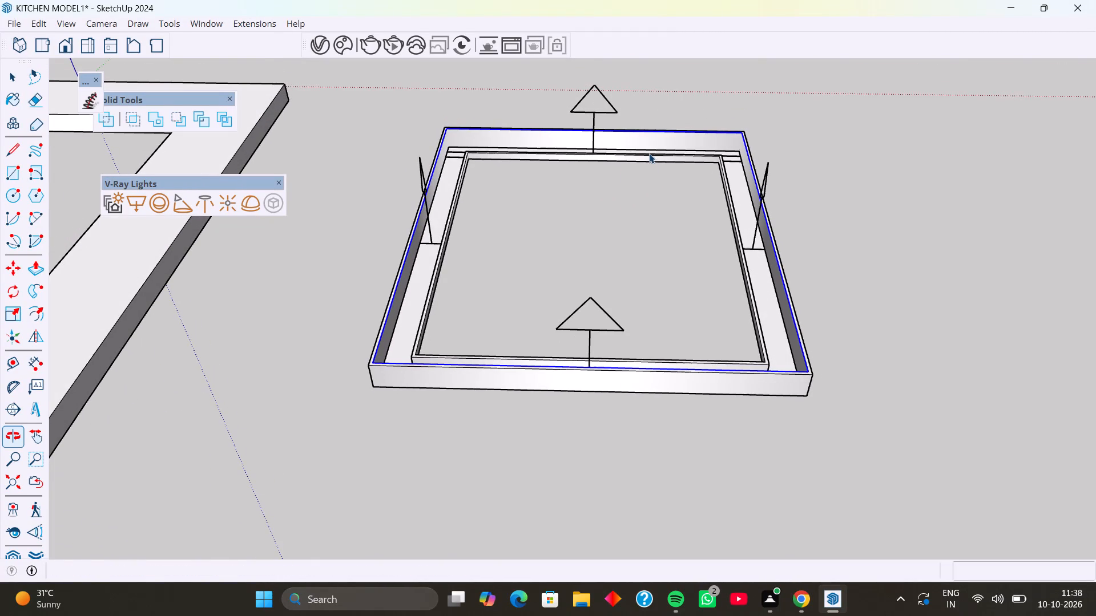
pyautogui.click(421, 172)
pyautogui.middleClick(460, 271)
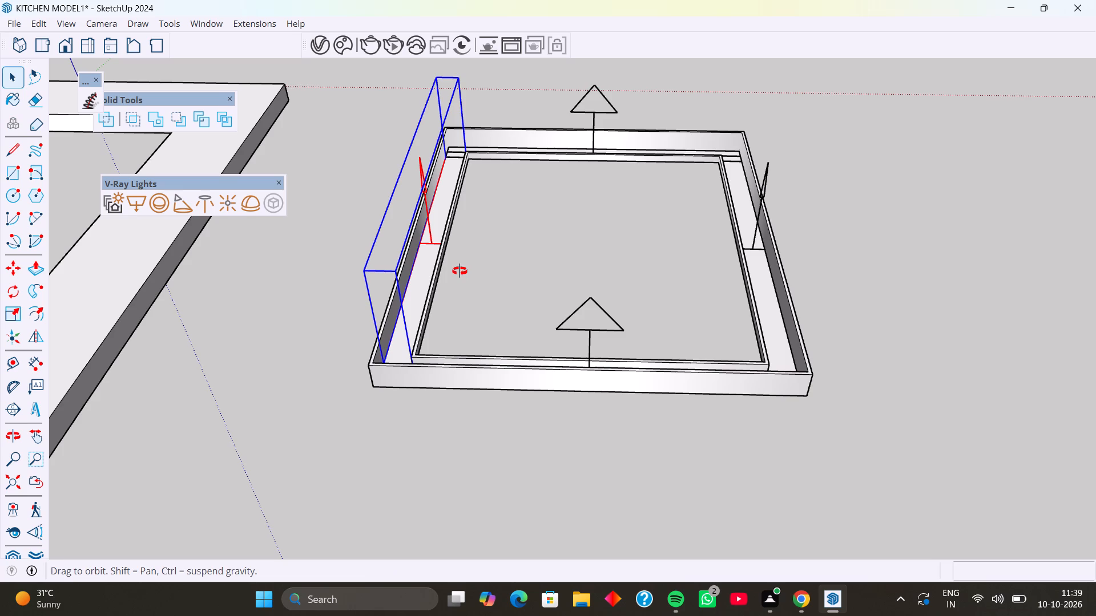
pyautogui.press('m')
pyautogui.moveTo(437, 363); pyautogui.dragTo(362, 396, button='middle')
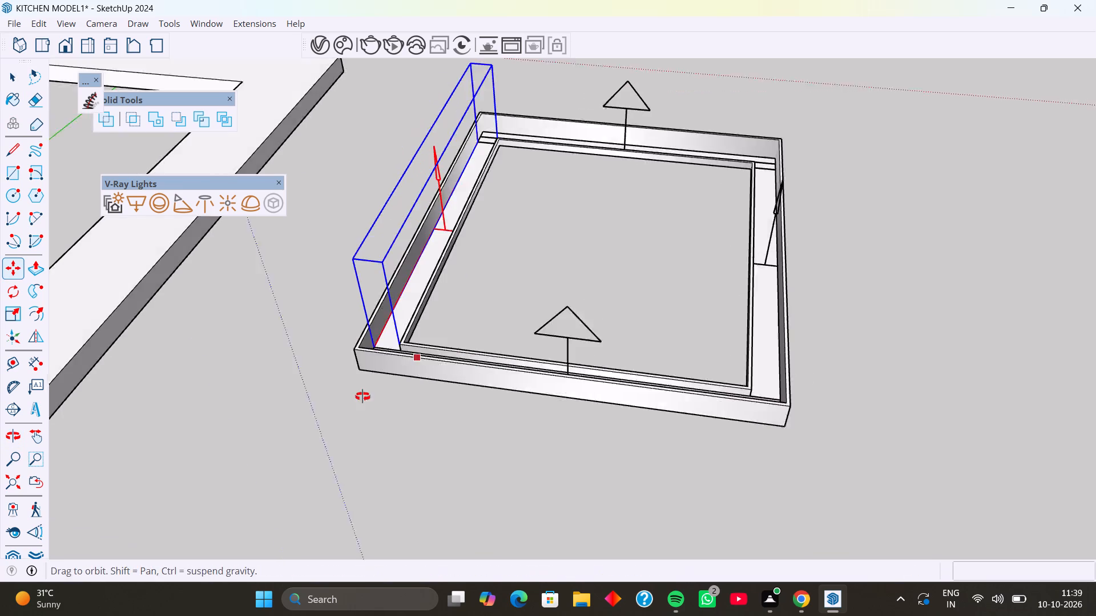
pyautogui.moveTo(362, 396); pyautogui.dragTo(353, 401, button='middle')
pyautogui.scroll(16, 396, 339)
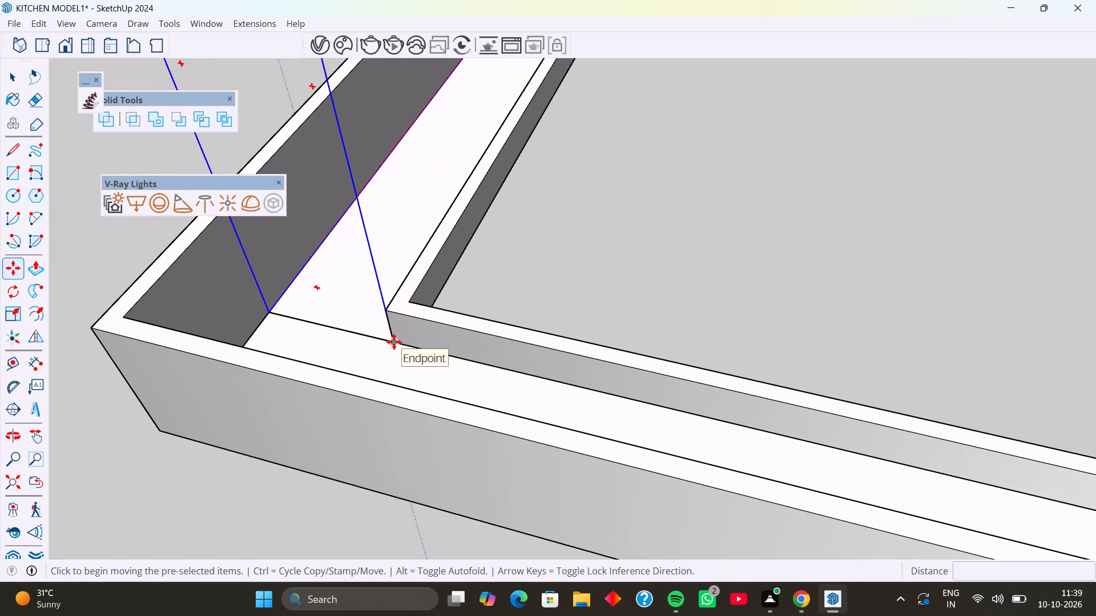
pyautogui.click(394, 342)
pyautogui.press('Up')
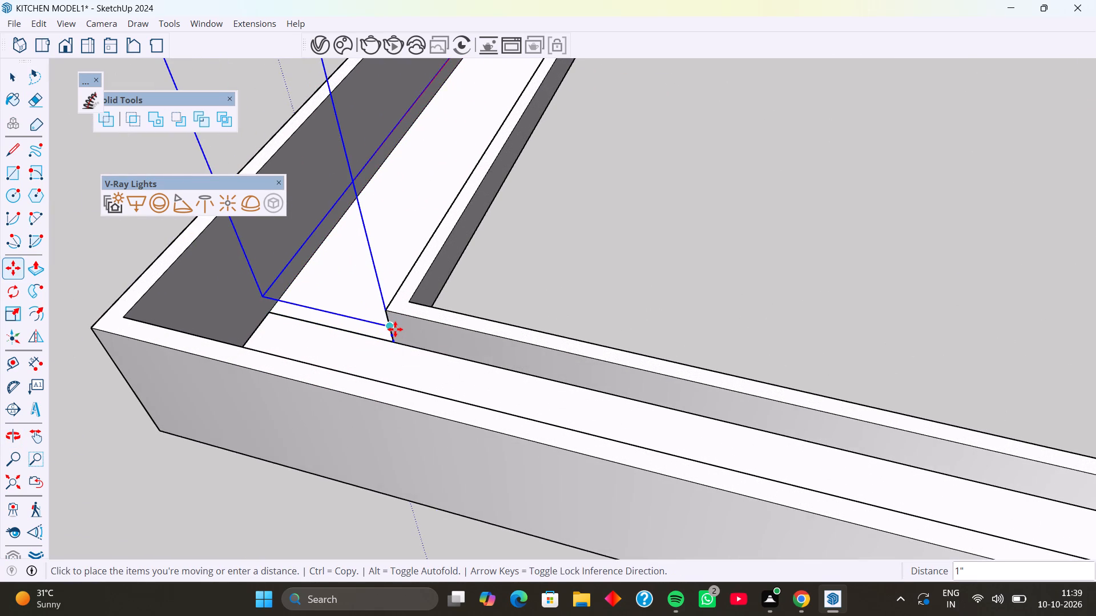
pyautogui.write('1mm')
pyautogui.press('Return')
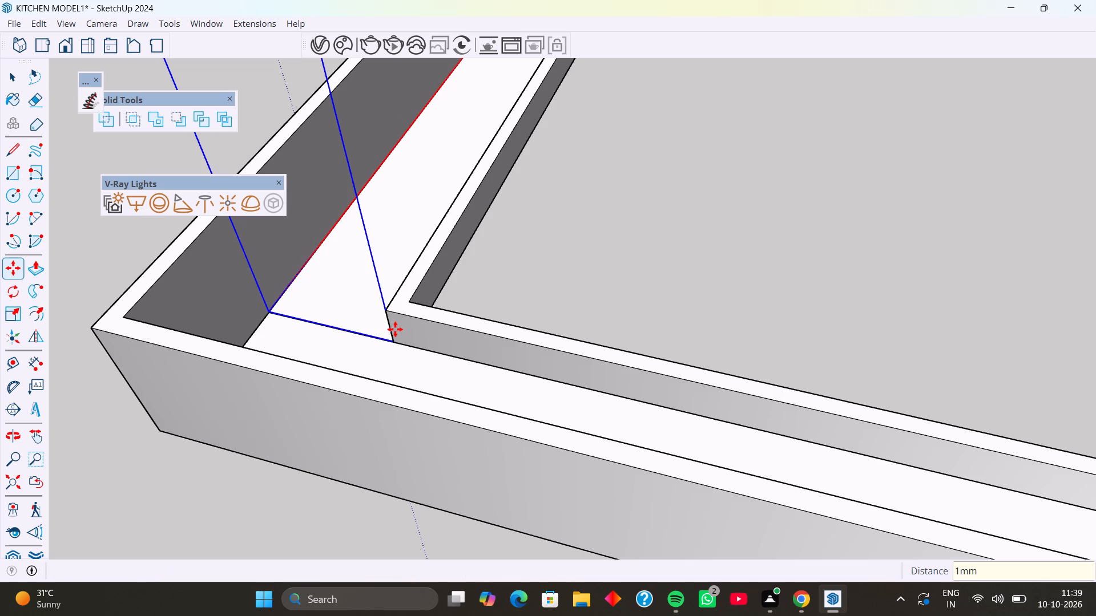
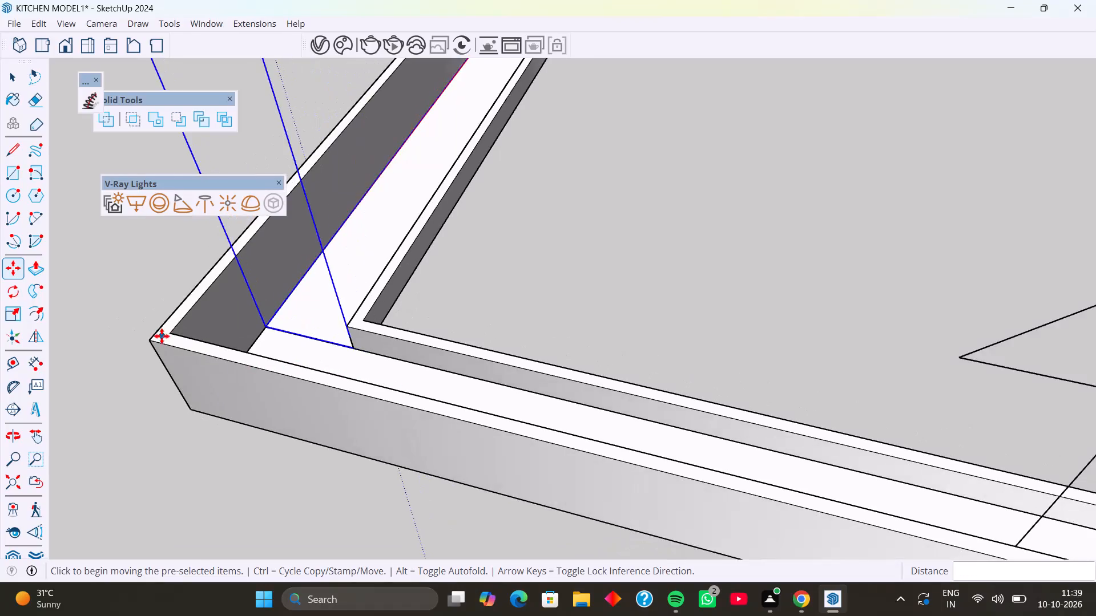
# Move the rectangle light on one channel side perpendicular to the slab-facing side 1 mm up along the vertical axis.
pyautogui.moveTo(296, 376); pyautogui.dragTo(198, 384, button='middle')
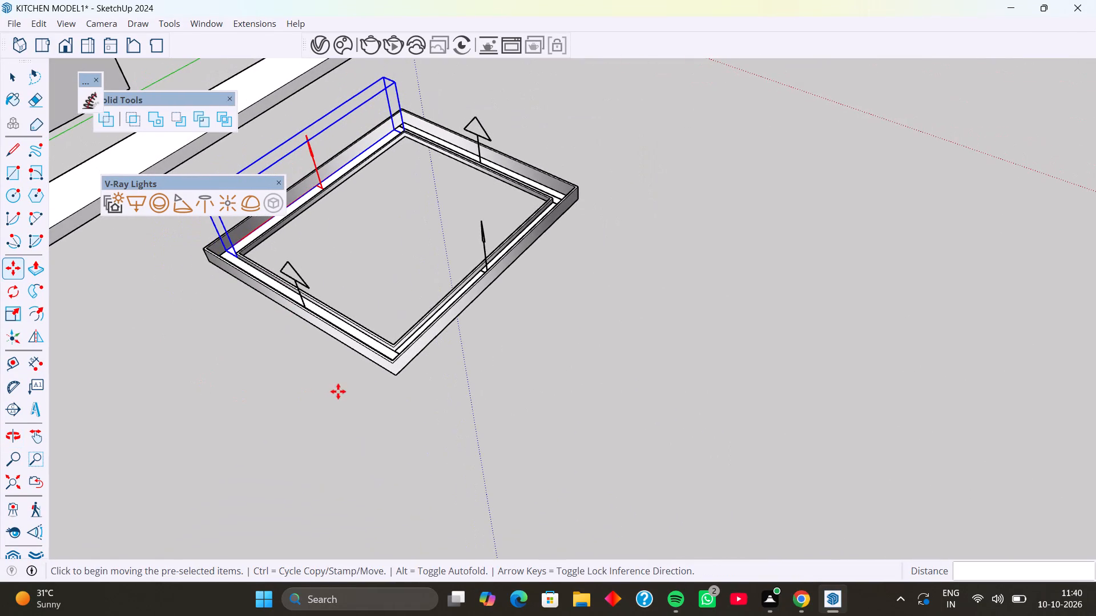
pyautogui.press('space')
pyautogui.click(303, 281)
pyautogui.moveTo(345, 360); pyautogui.dragTo(258, 352, button='middle')
pyautogui.scroll(4, 376, 301)
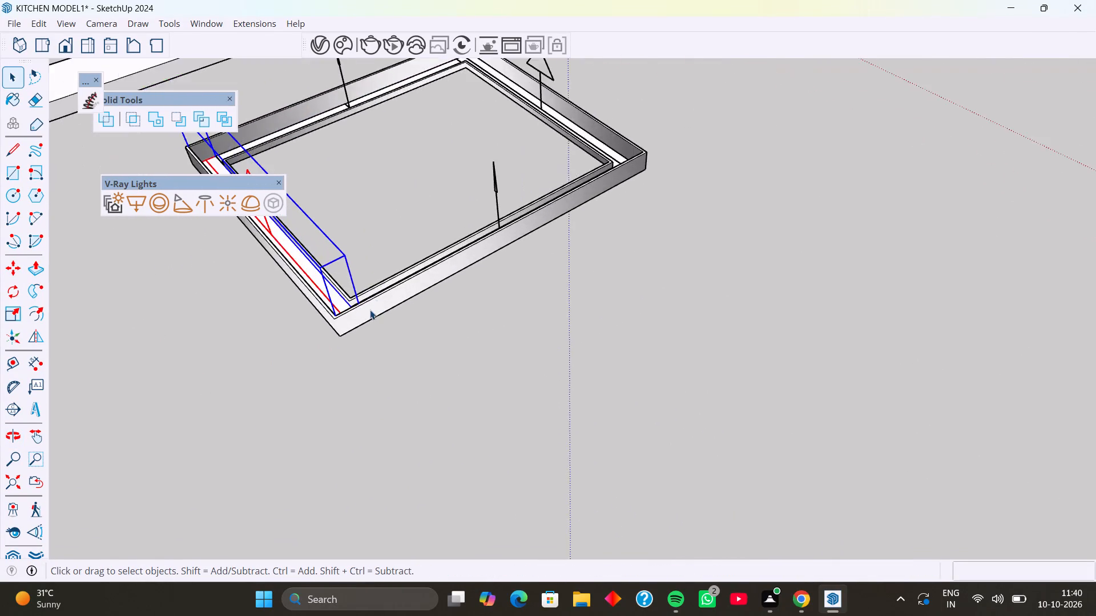
pyautogui.scroll(9, 370, 310)
pyautogui.moveTo(360, 311); pyautogui.dragTo(362, 402, button='middle')
pyautogui.moveTo(362, 297); pyautogui.dragTo(299, 223, button='middle')
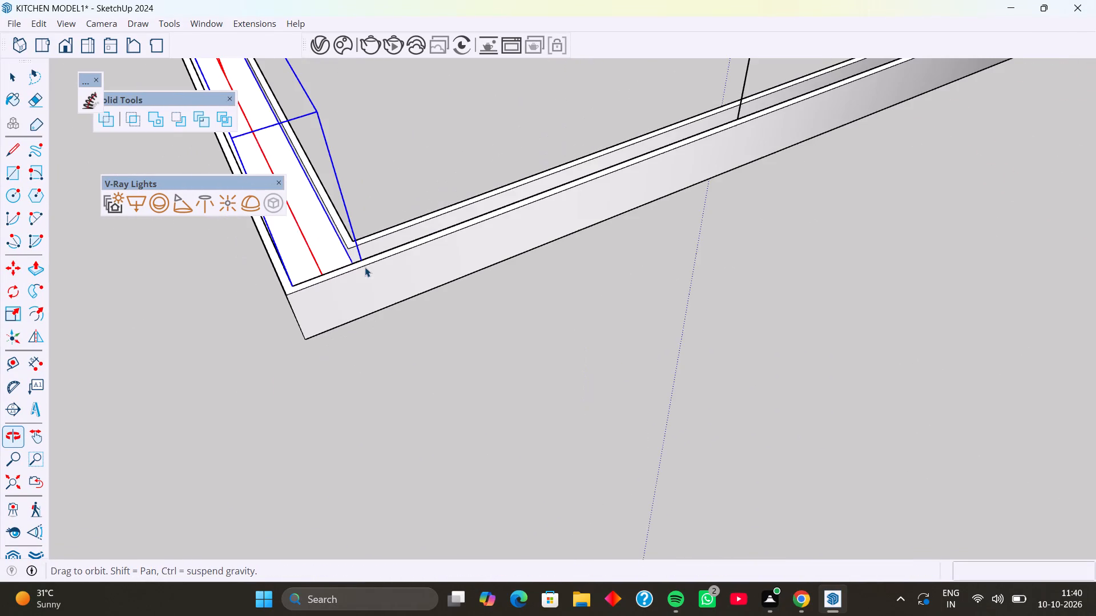
pyautogui.press('m')
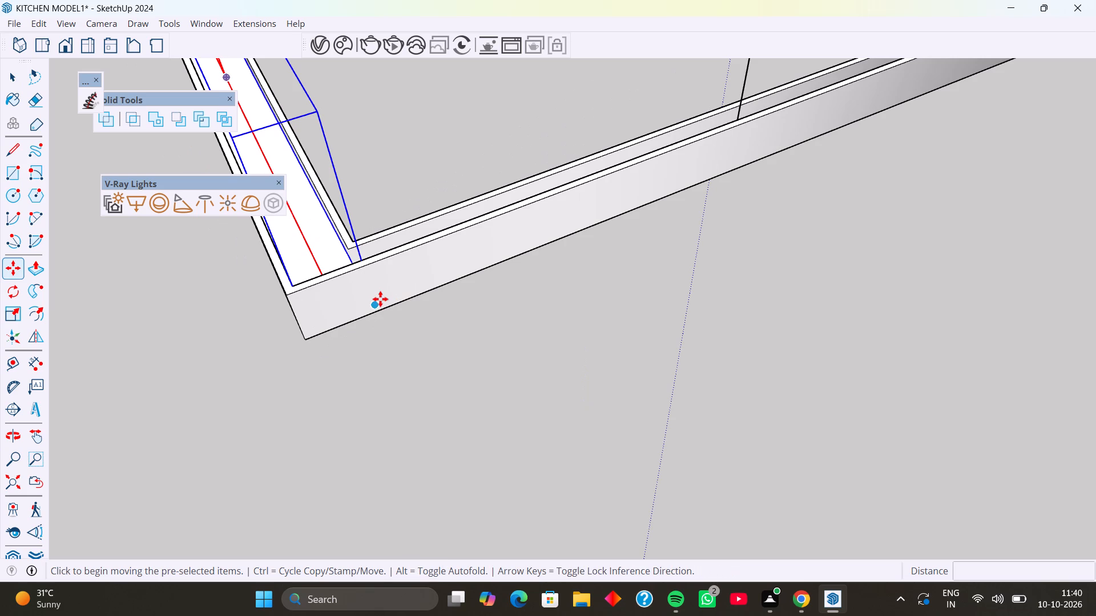
pyautogui.click(374, 303)
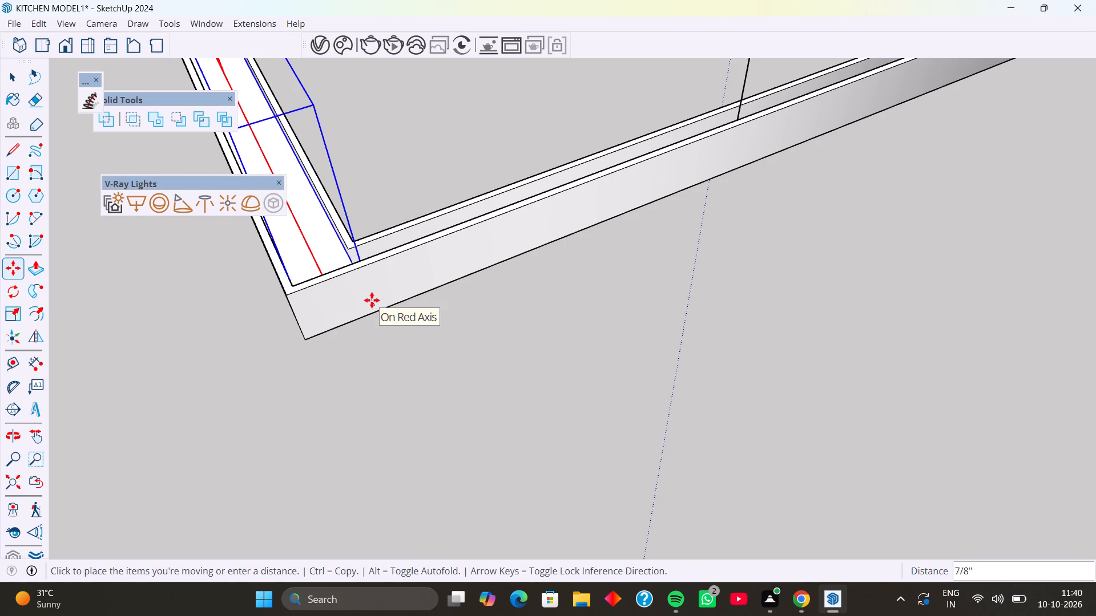
pyautogui.press('Up')
pyautogui.write('1mm')
pyautogui.press('Return')
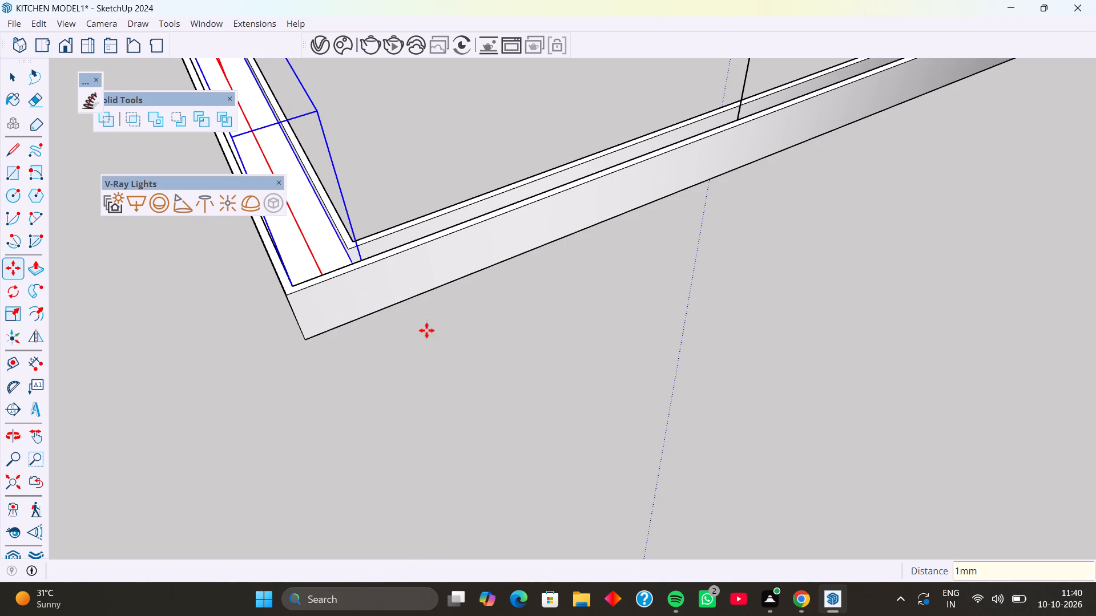
pyautogui.press('space')
pyautogui.click(418, 356)
# Move the rectangle light on the opposite perpendicular channel side 1 mm straight up along the vertical axis.
pyautogui.scroll(-14, 418, 281)
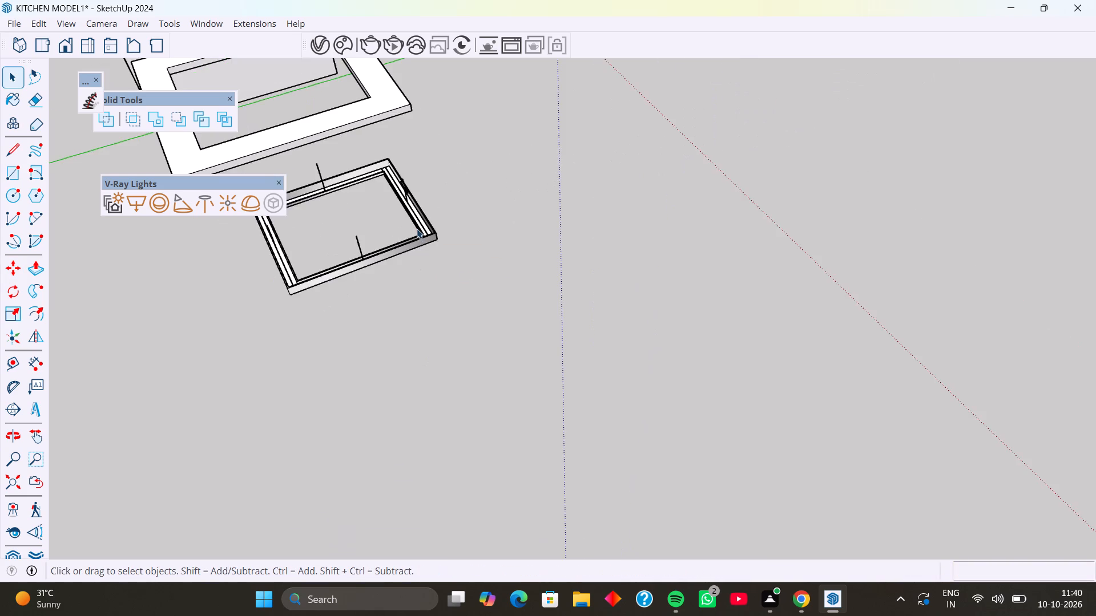
pyautogui.scroll(9, 402, 211)
pyautogui.moveTo(413, 181); pyautogui.dragTo(380, 114, button='middle')
pyautogui.scroll(8, 444, 160)
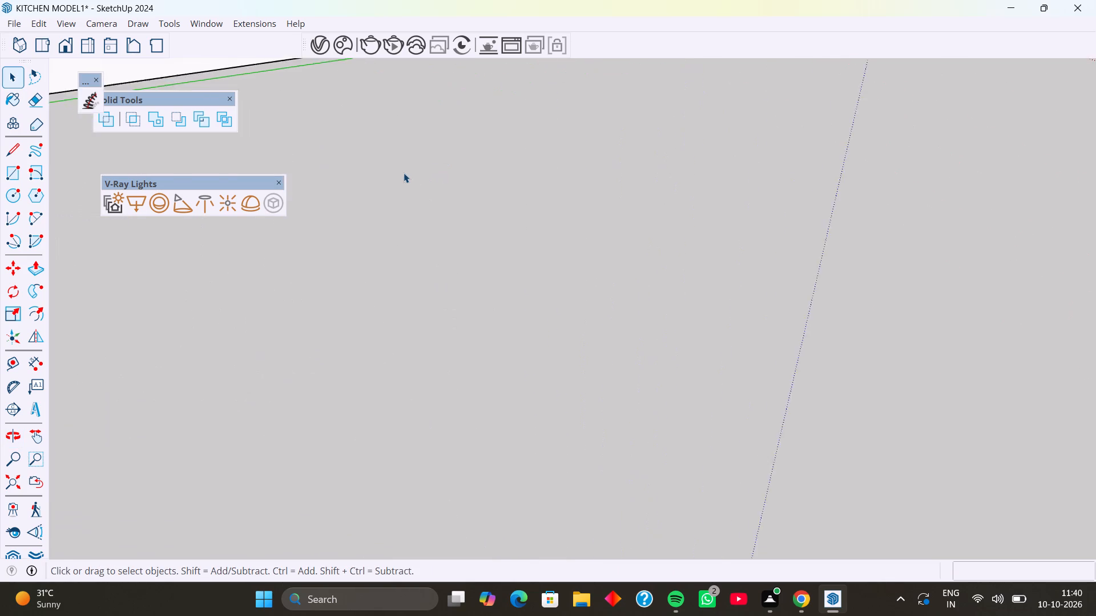
pyautogui.scroll(-5, 404, 173)
pyautogui.click(331, 158)
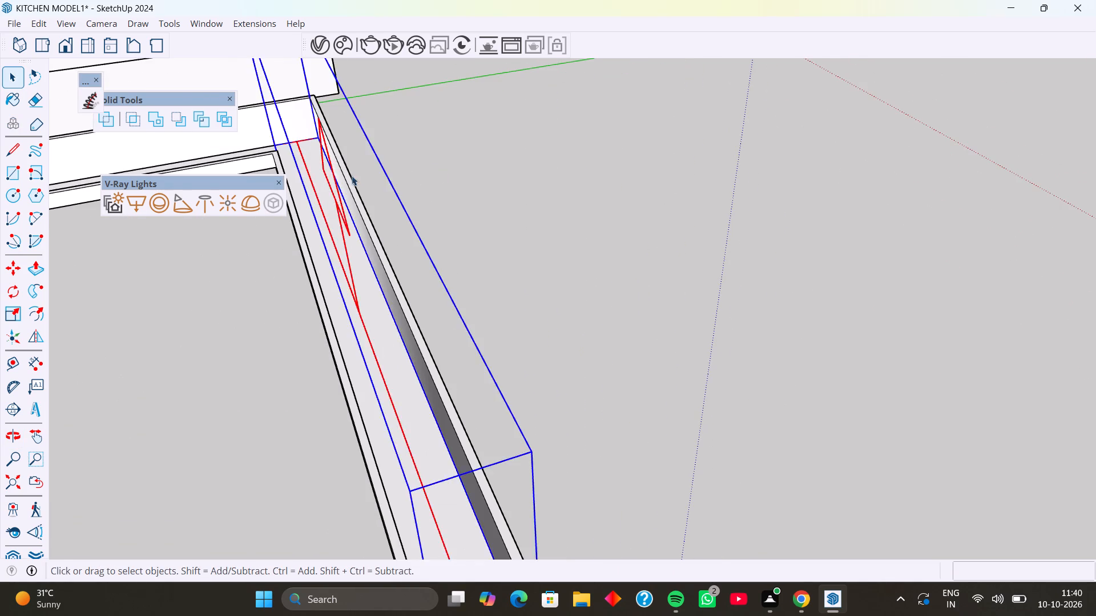
pyautogui.scroll(-8, 353, 177)
pyautogui.moveTo(395, 311); pyautogui.dragTo(375, 277, button='middle')
pyautogui.scroll(4, 393, 317)
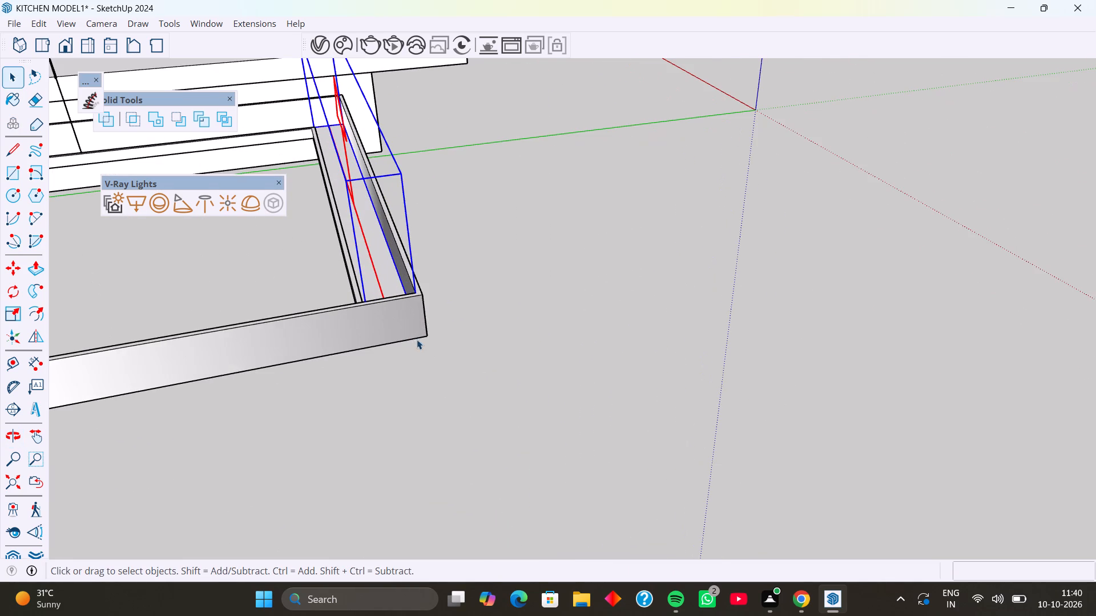
pyautogui.press('m')
pyautogui.click(421, 333)
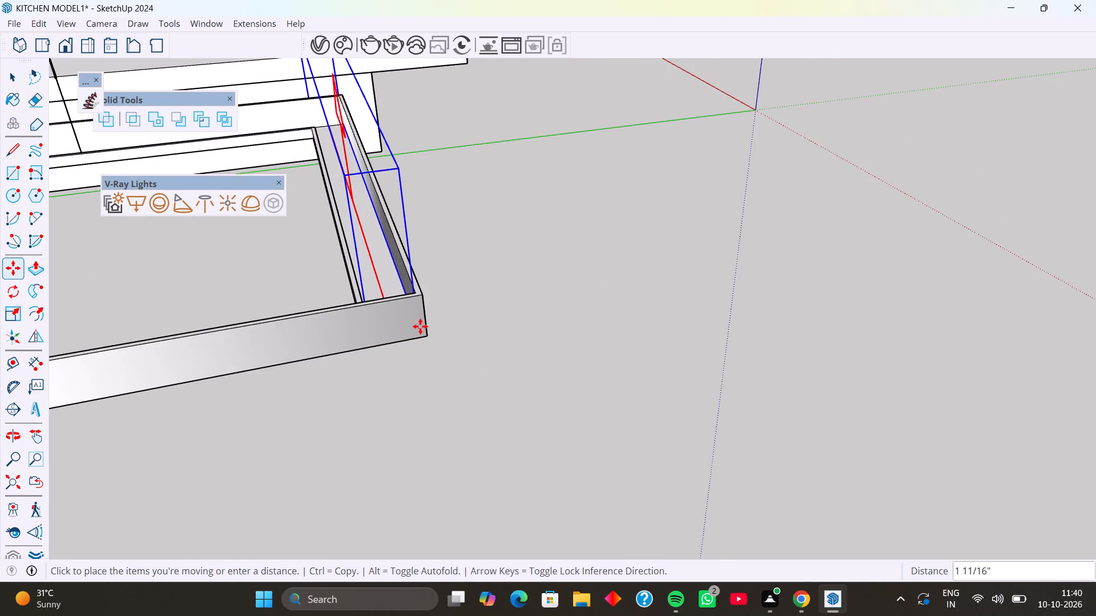
pyautogui.press('Up')
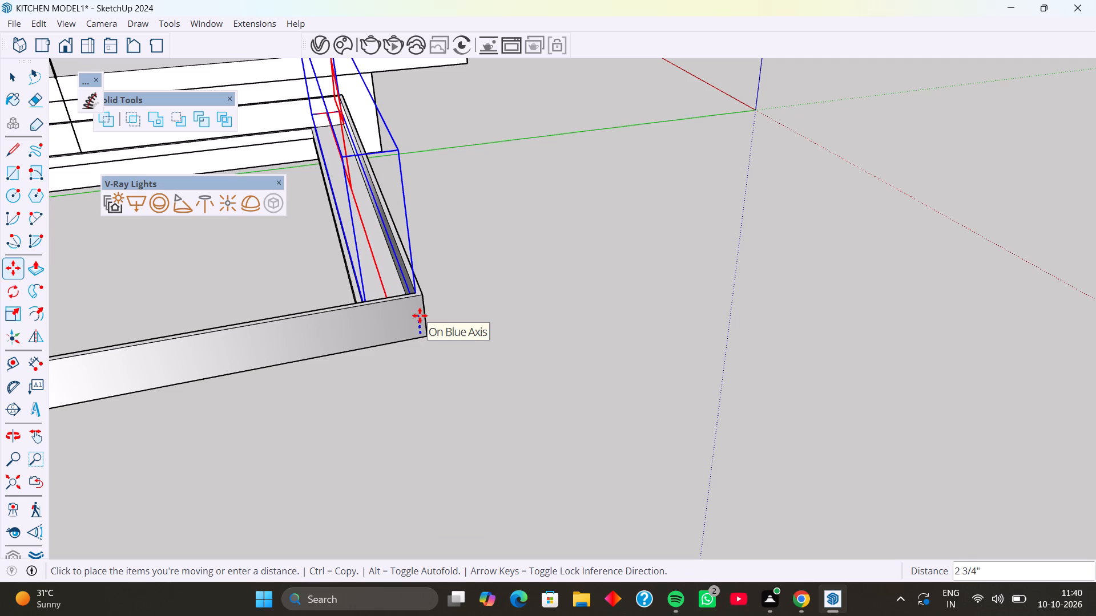
pyautogui.write('1mm')
pyautogui.press('Return')
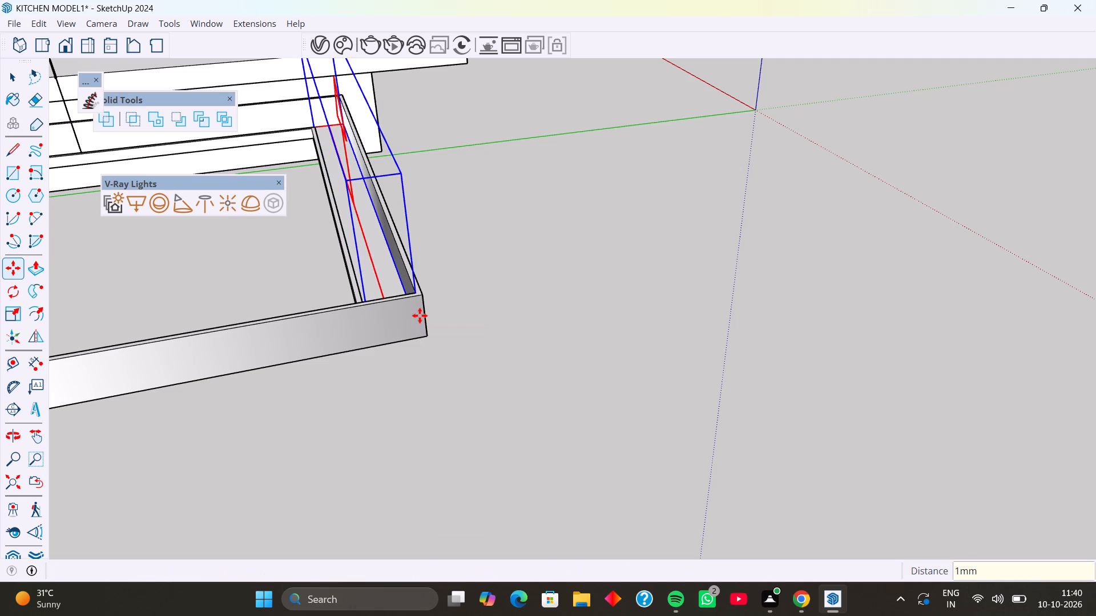
pyautogui.press('space')
pyautogui.click(461, 332)
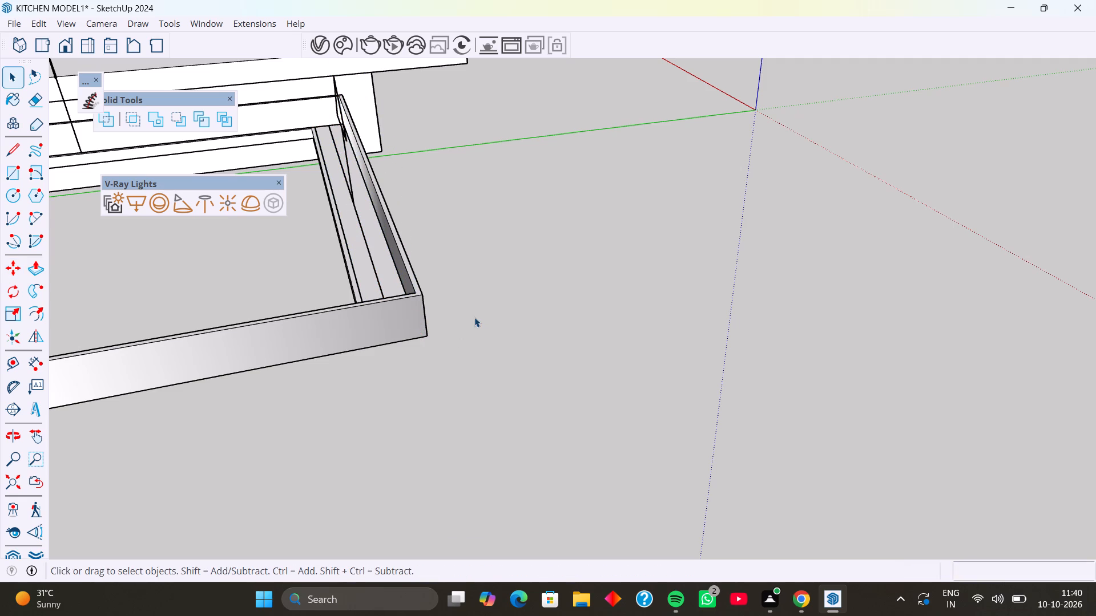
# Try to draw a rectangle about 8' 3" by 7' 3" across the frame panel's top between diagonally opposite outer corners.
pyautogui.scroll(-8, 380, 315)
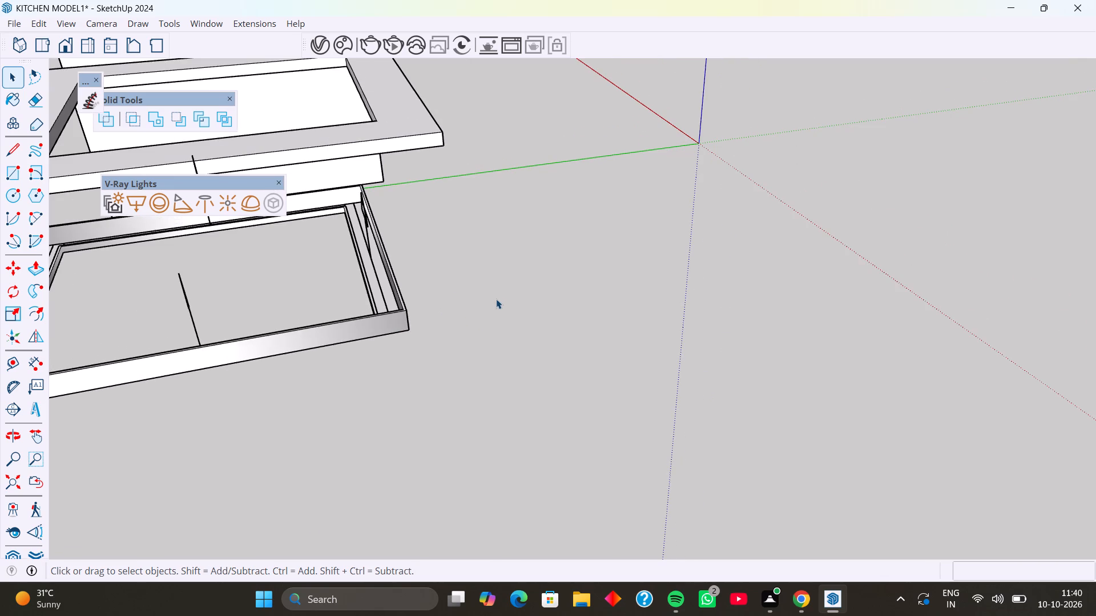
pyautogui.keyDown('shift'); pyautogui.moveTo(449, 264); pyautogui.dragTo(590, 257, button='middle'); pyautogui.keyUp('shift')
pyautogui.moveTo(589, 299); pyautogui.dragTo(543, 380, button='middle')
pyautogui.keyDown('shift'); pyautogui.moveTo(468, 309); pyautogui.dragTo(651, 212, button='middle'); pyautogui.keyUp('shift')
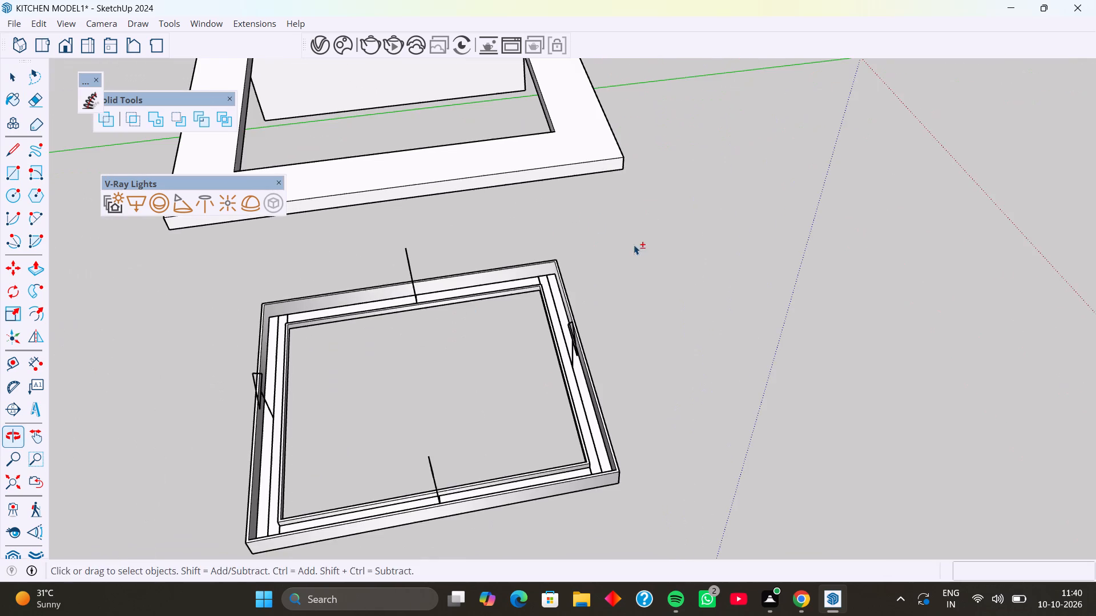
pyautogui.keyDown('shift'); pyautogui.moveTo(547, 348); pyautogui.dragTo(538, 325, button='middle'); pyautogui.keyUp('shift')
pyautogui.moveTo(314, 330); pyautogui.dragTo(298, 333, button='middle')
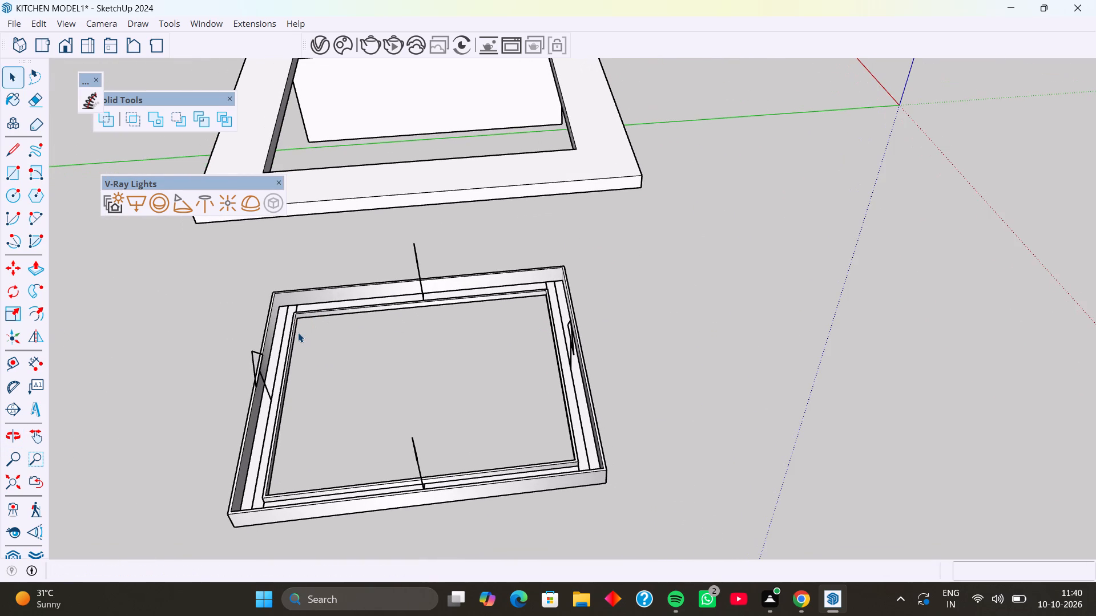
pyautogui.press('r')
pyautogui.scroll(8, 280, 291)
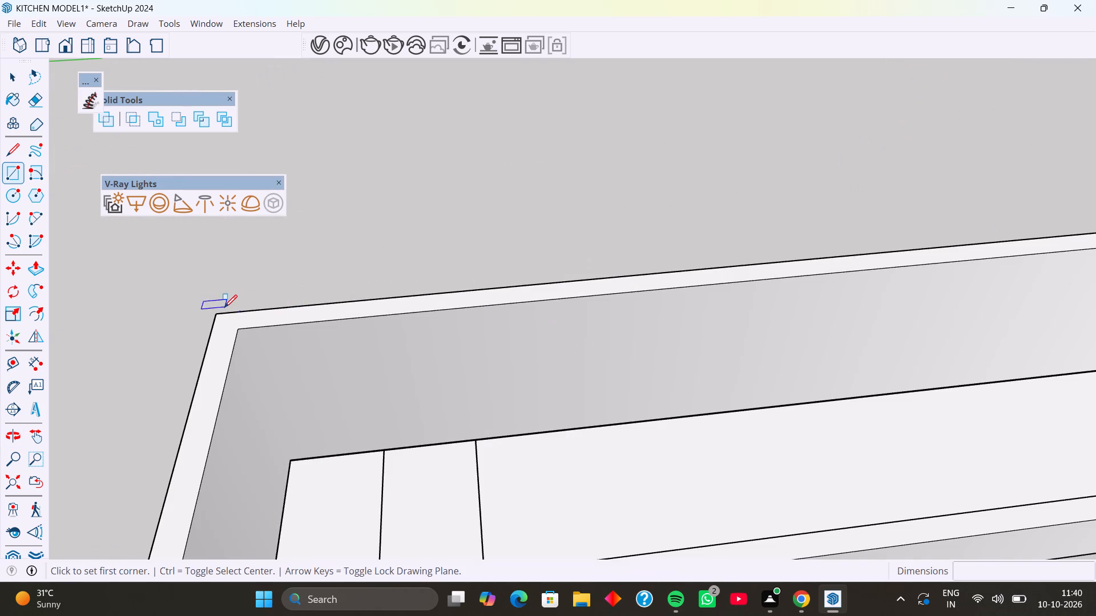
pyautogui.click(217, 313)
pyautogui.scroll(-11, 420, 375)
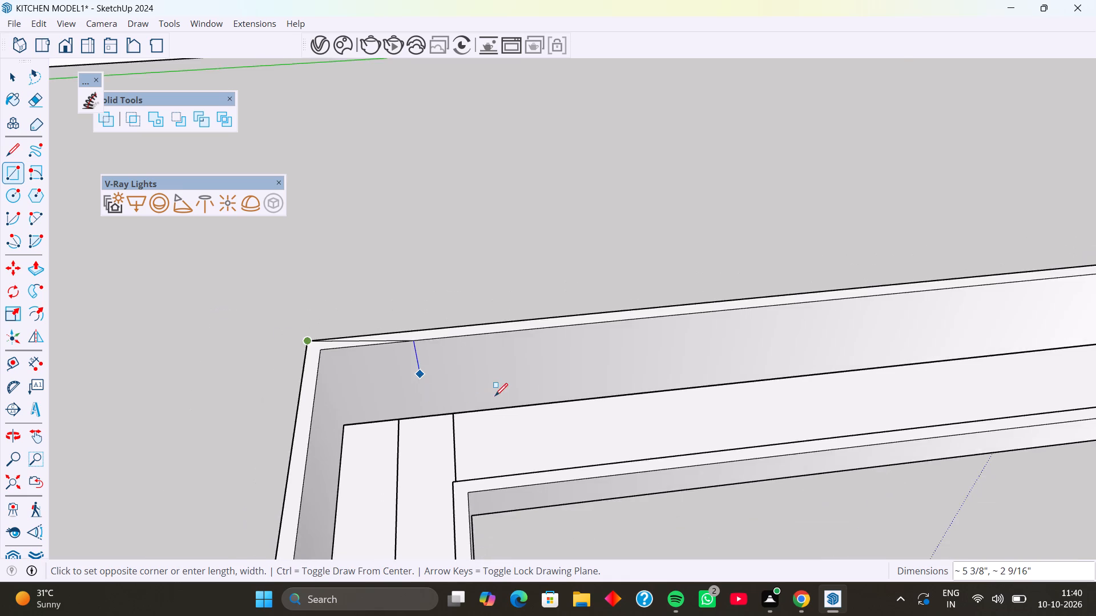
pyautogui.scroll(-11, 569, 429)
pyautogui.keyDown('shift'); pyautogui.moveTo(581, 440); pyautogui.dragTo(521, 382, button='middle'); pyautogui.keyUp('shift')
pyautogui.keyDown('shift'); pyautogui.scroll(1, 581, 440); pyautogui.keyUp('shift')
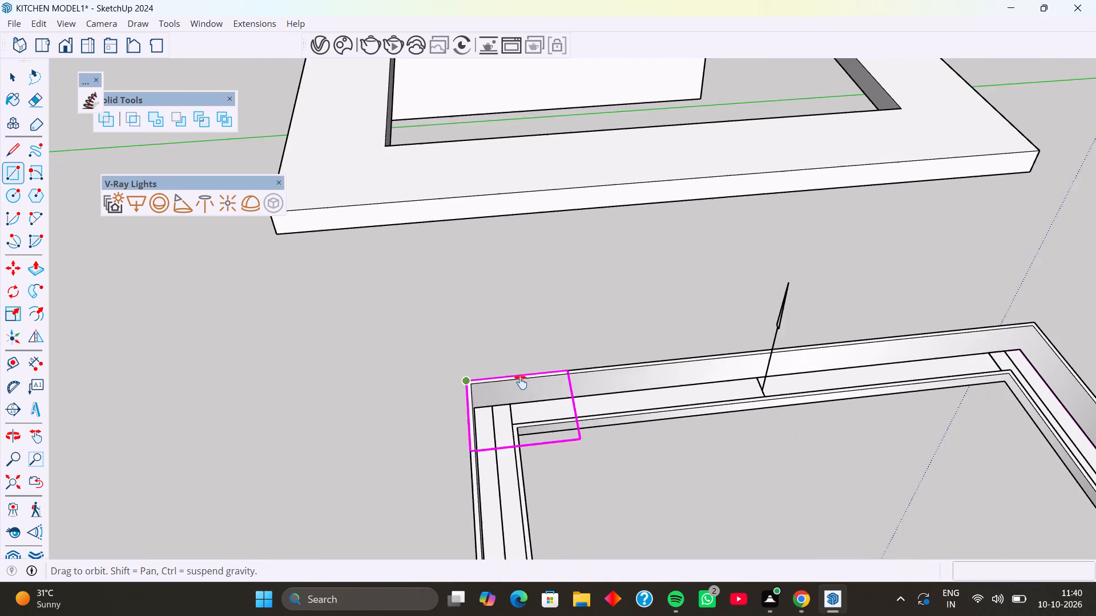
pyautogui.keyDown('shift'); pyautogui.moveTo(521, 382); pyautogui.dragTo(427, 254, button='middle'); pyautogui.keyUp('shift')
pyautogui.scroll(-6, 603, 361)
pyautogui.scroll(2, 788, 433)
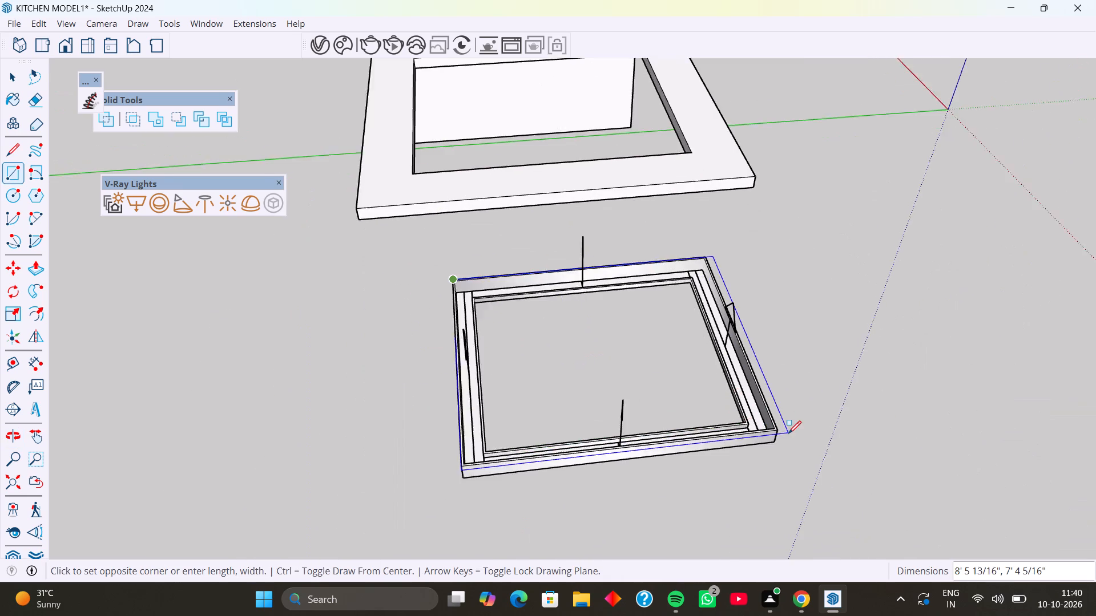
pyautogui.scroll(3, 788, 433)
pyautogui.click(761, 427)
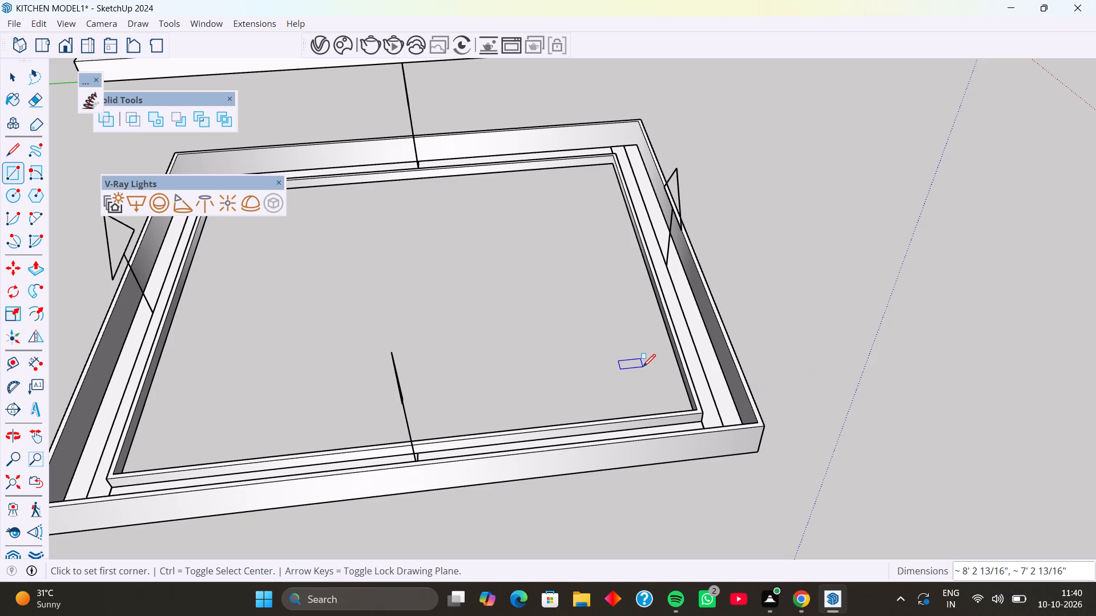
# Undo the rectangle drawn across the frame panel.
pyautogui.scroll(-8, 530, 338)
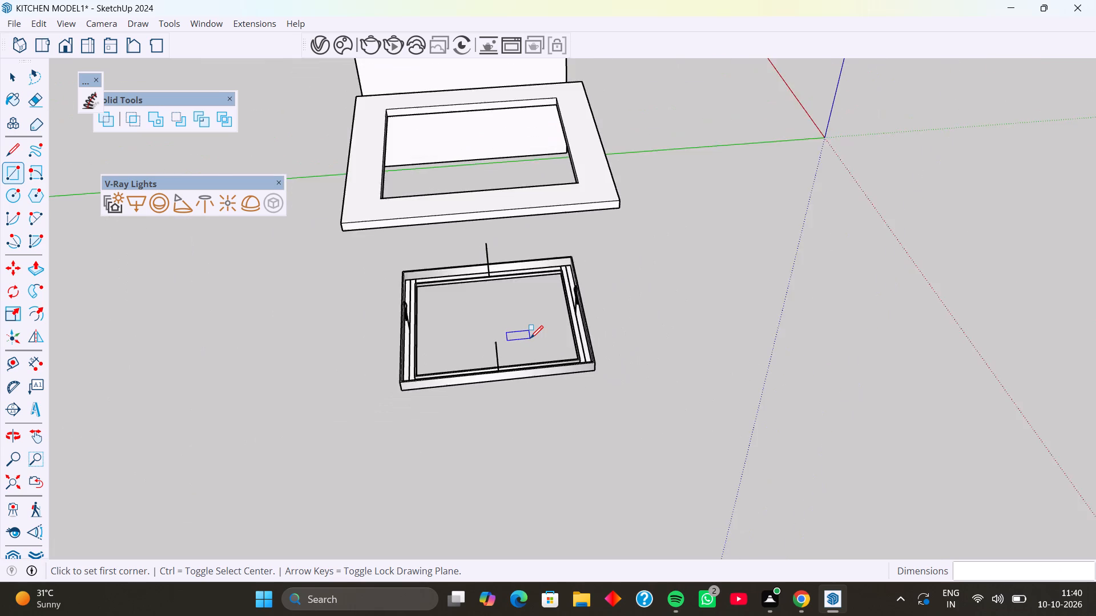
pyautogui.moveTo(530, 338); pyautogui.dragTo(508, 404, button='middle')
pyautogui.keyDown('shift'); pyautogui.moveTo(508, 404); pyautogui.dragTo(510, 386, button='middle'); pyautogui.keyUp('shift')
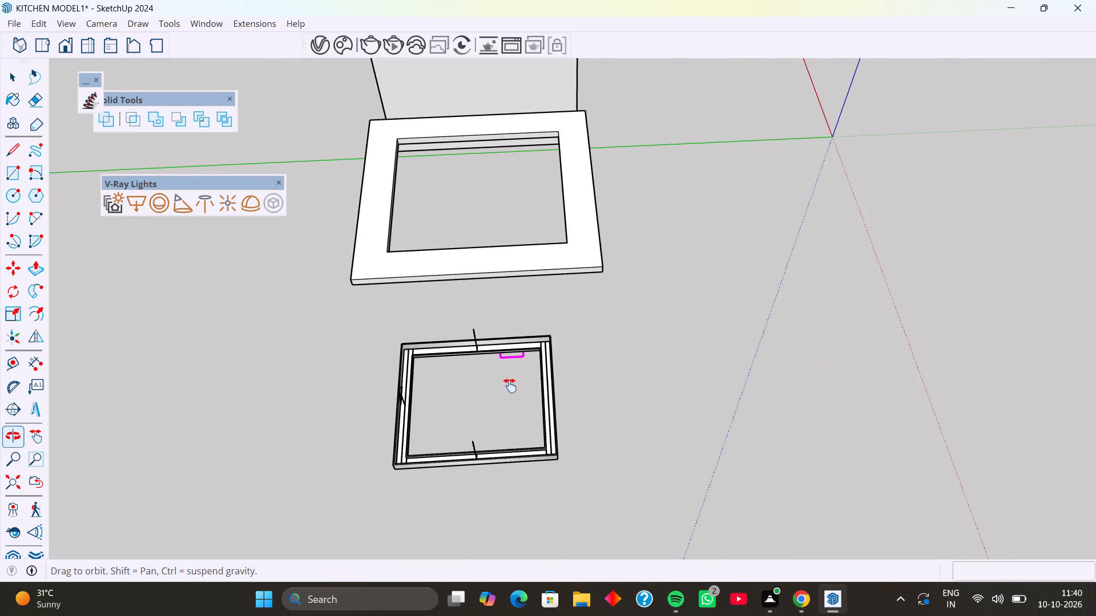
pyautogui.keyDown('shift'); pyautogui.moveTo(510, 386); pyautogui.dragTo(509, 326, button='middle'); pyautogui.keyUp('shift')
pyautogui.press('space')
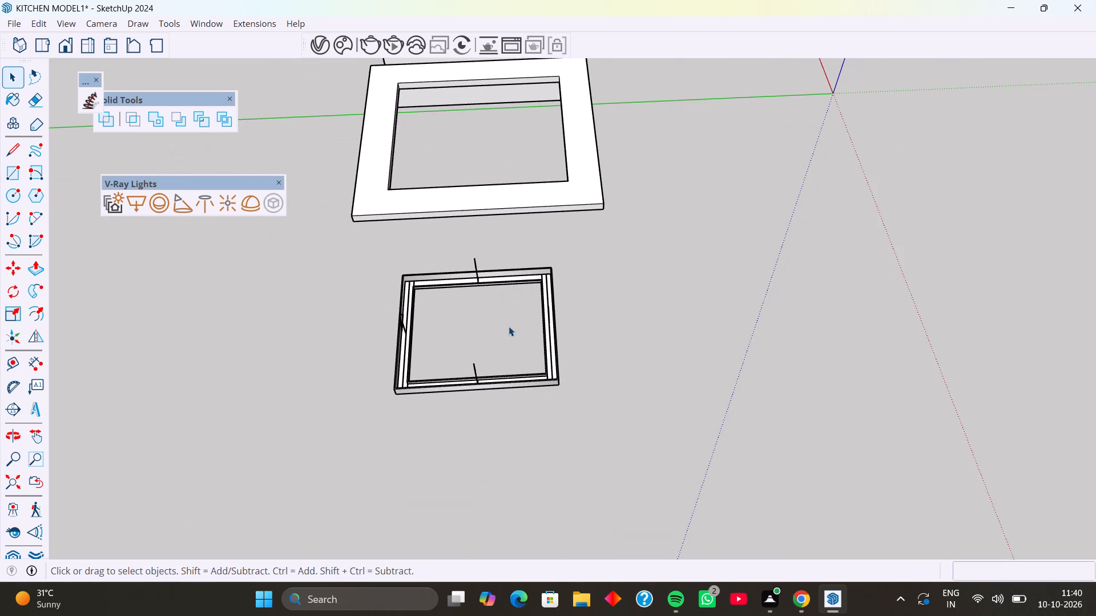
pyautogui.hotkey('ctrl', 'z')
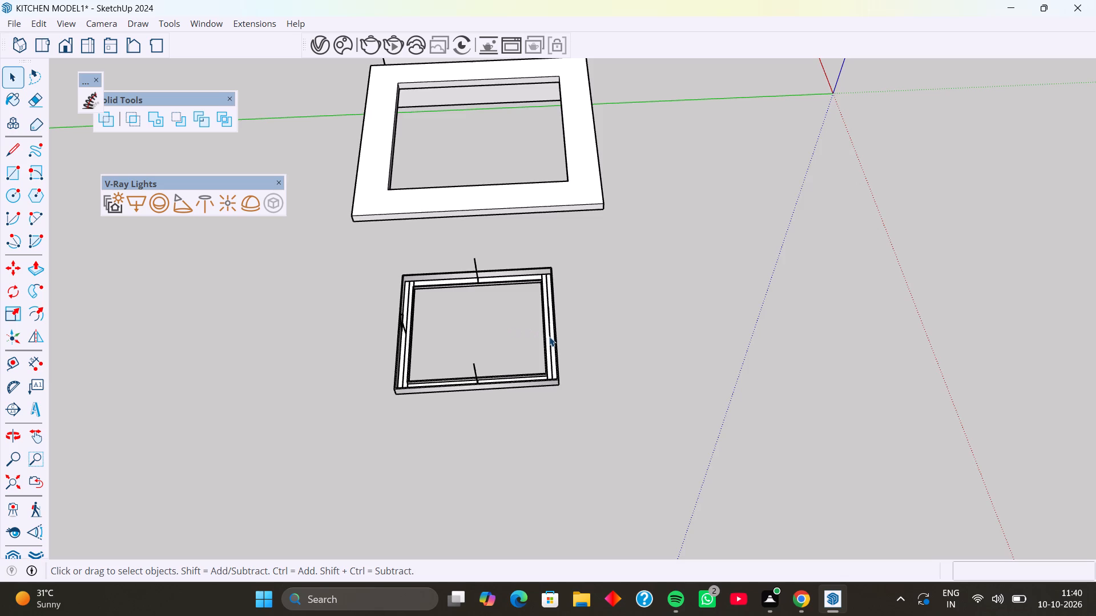
# Make a group from all the connected faces and edges of the raised-edge frame panel.
pyautogui.tripleClick(549, 337)
pyautogui.click(549, 337)
pyautogui.click(605, 347)
pyautogui.tripleClick(542, 383)
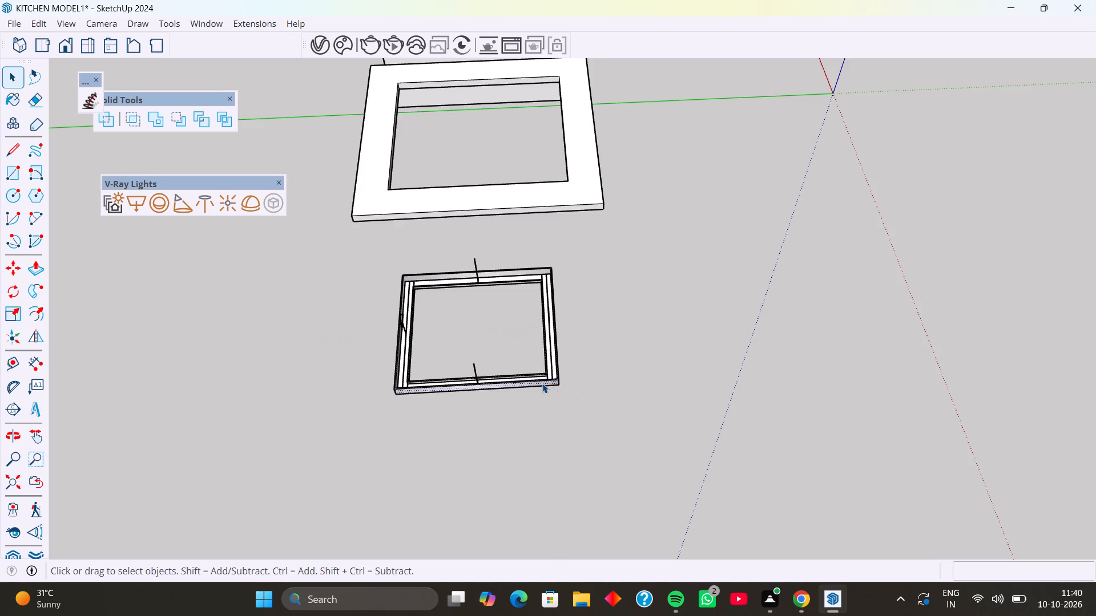
pyautogui.tripleClick(542, 383)
pyautogui.tripleClick(542, 383)
pyautogui.tripleClick(542, 383)
pyautogui.click(542, 383)
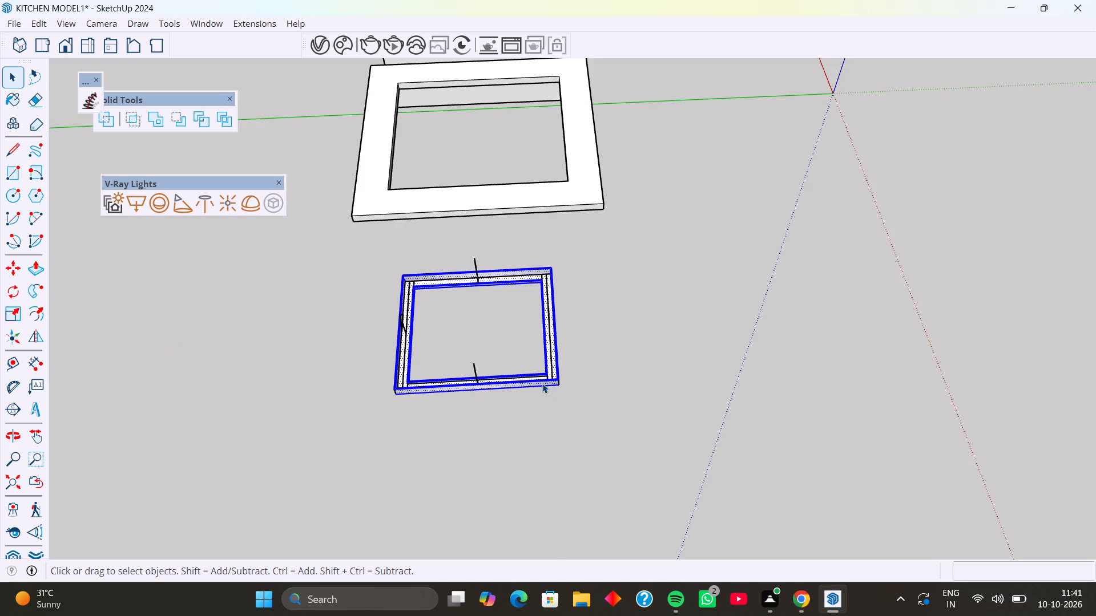
pyautogui.rightClick(542, 383)
pyautogui.click(595, 138)
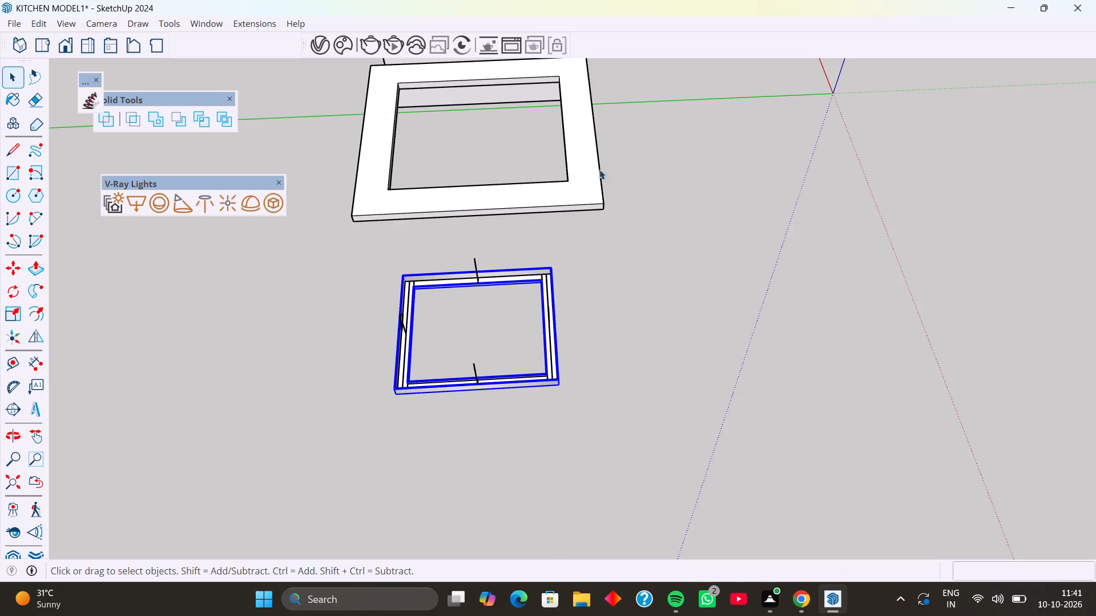
pyautogui.click(449, 322)
# Draw a rectangle about 8' 2" by 7' 2" over the grouped frame panel's top between diagonally opposite corners.
pyautogui.moveTo(448, 322); pyautogui.dragTo(442, 323, button='middle')
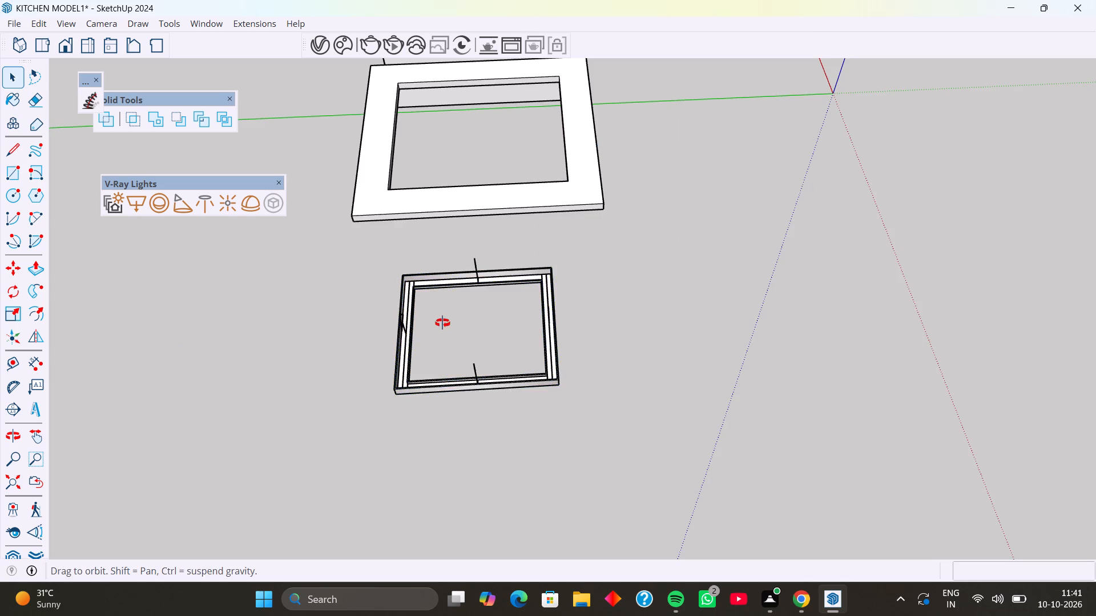
pyautogui.moveTo(442, 323); pyautogui.dragTo(412, 318, button='middle')
pyautogui.scroll(5, 398, 269)
pyautogui.press('r')
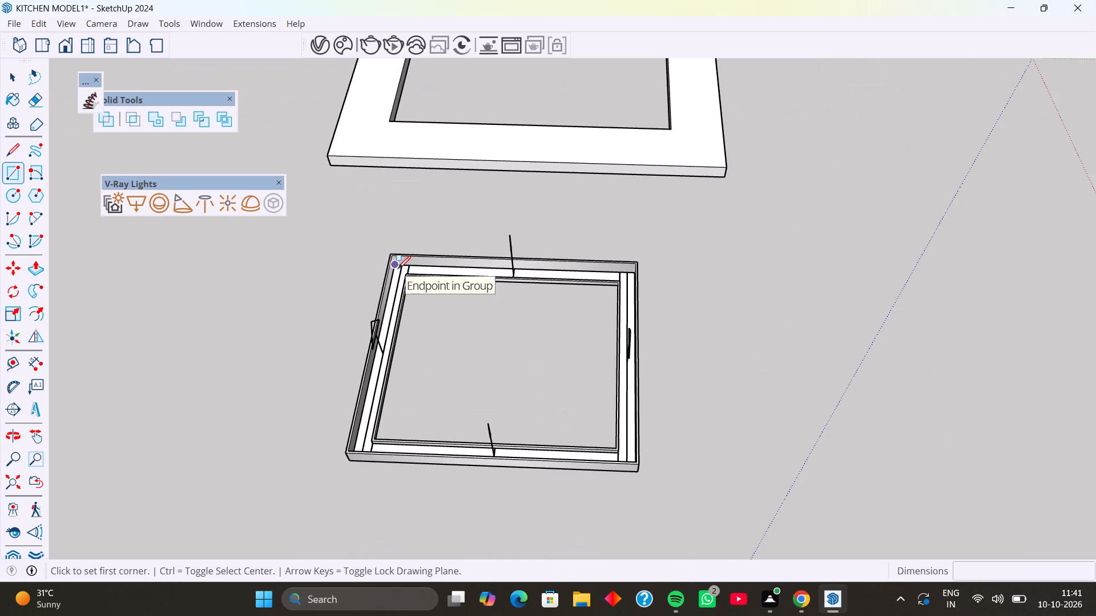
pyautogui.scroll(9, 397, 249)
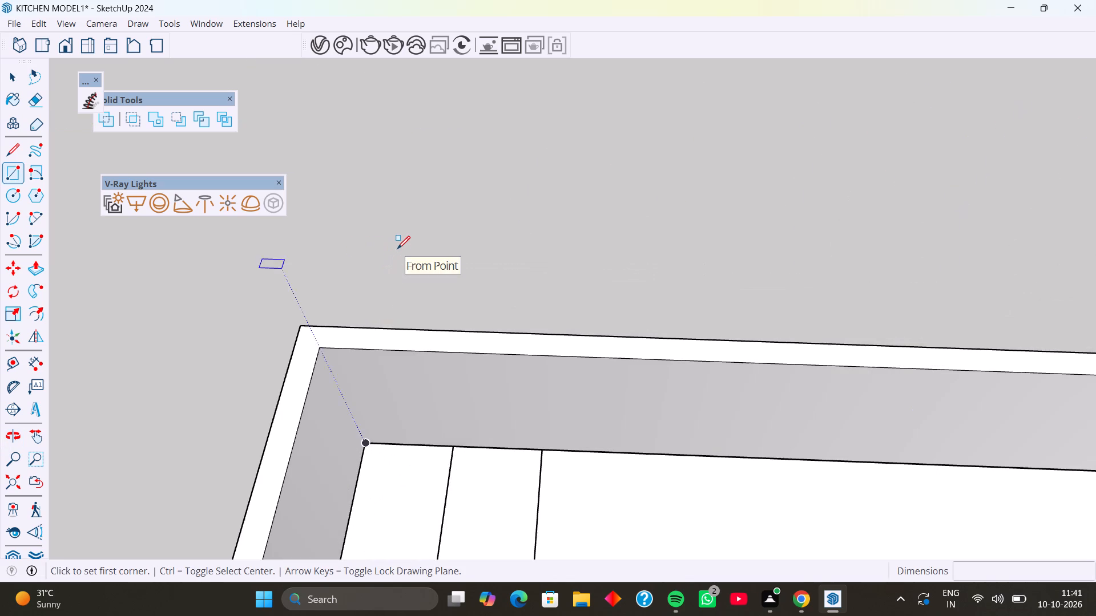
pyautogui.click(299, 327)
pyautogui.scroll(-8, 428, 341)
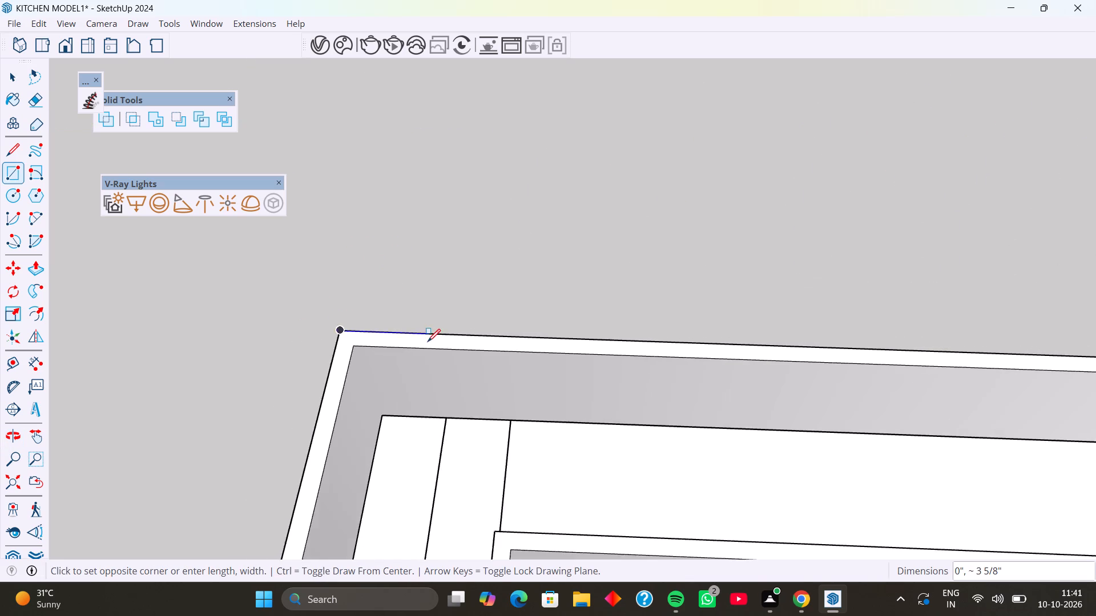
pyautogui.scroll(-20, 428, 342)
pyautogui.scroll(-3, 428, 342)
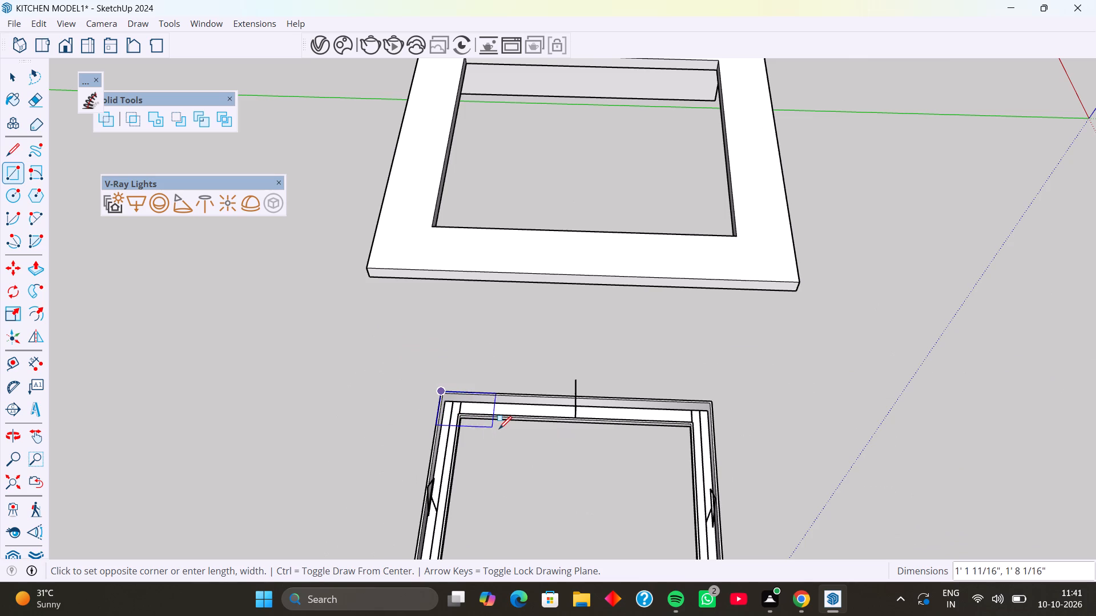
pyautogui.scroll(-3, 534, 431)
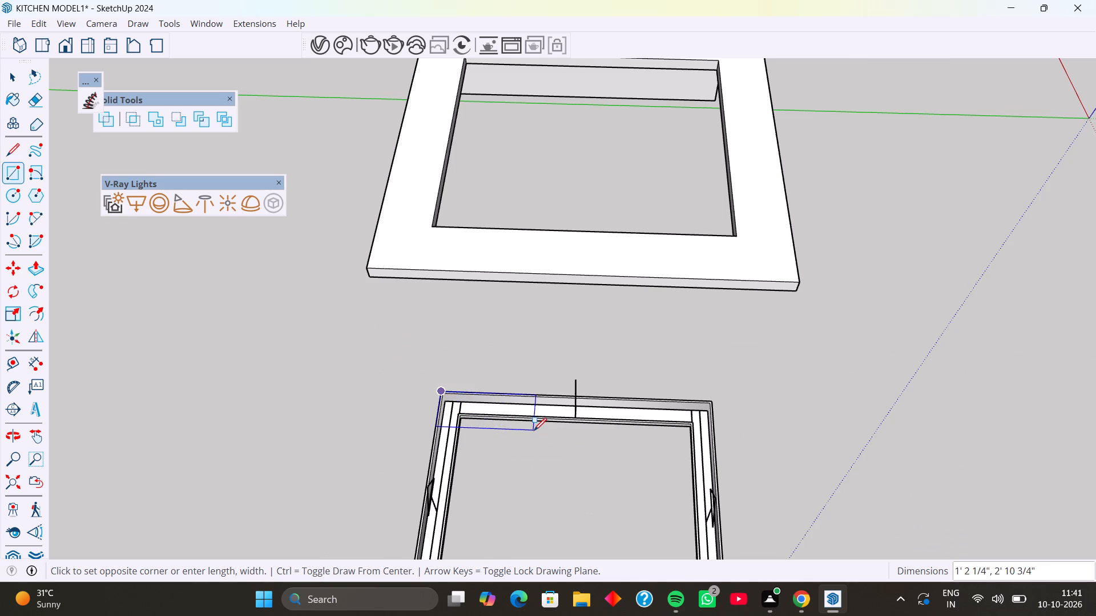
pyautogui.scroll(-4, 534, 431)
pyautogui.scroll(6, 598, 524)
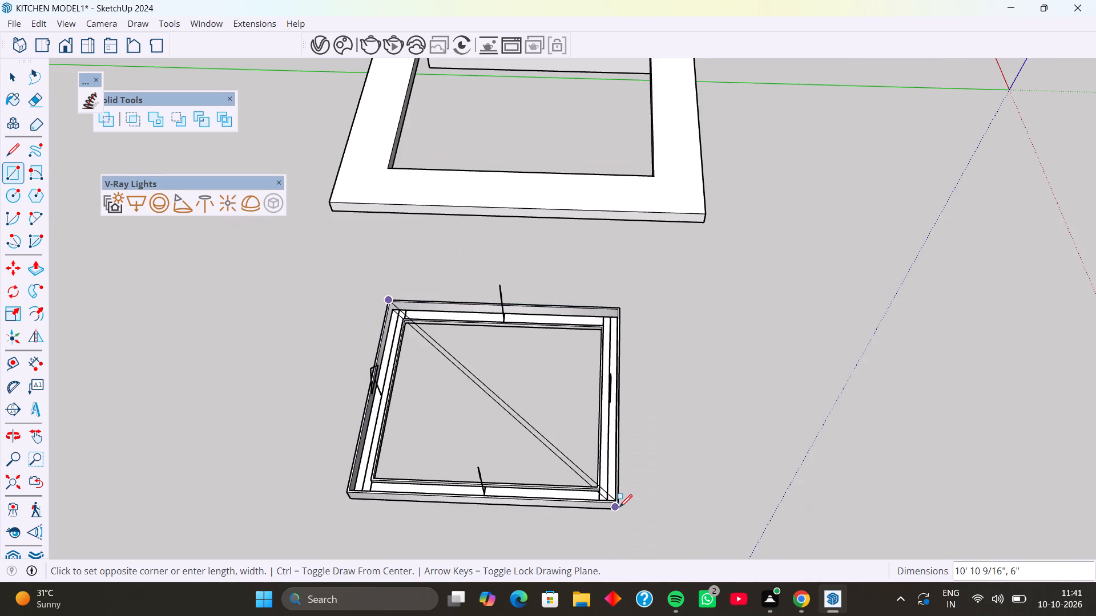
pyautogui.scroll(4, 618, 501)
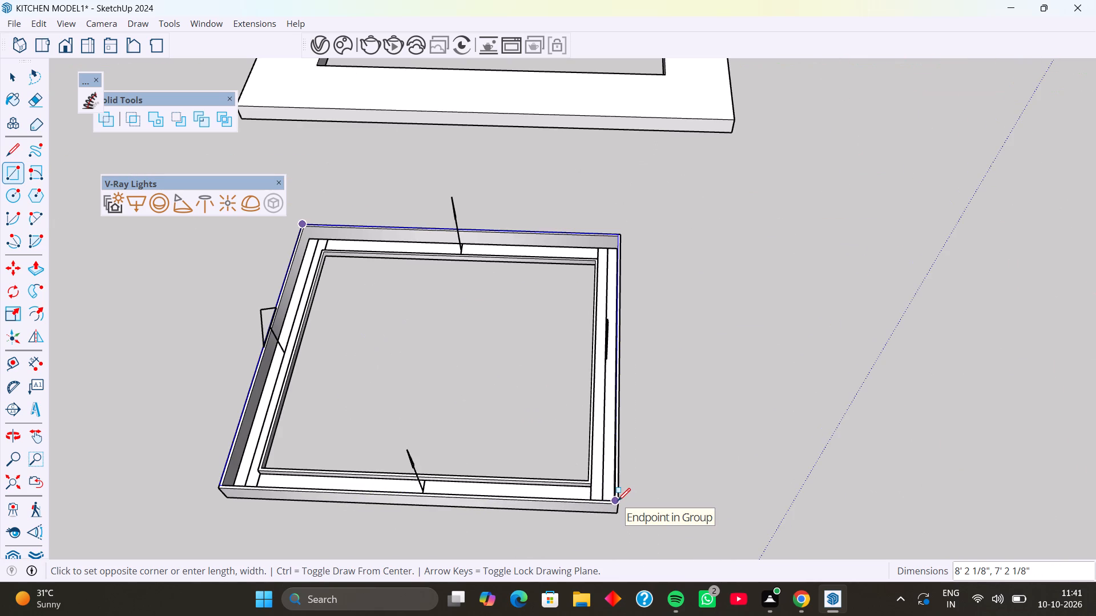
pyautogui.click(618, 501)
# Push/Pull the covering rectangle's face upward by 1 mm to form a thin sheet over the frame panel.
pyautogui.press('p')
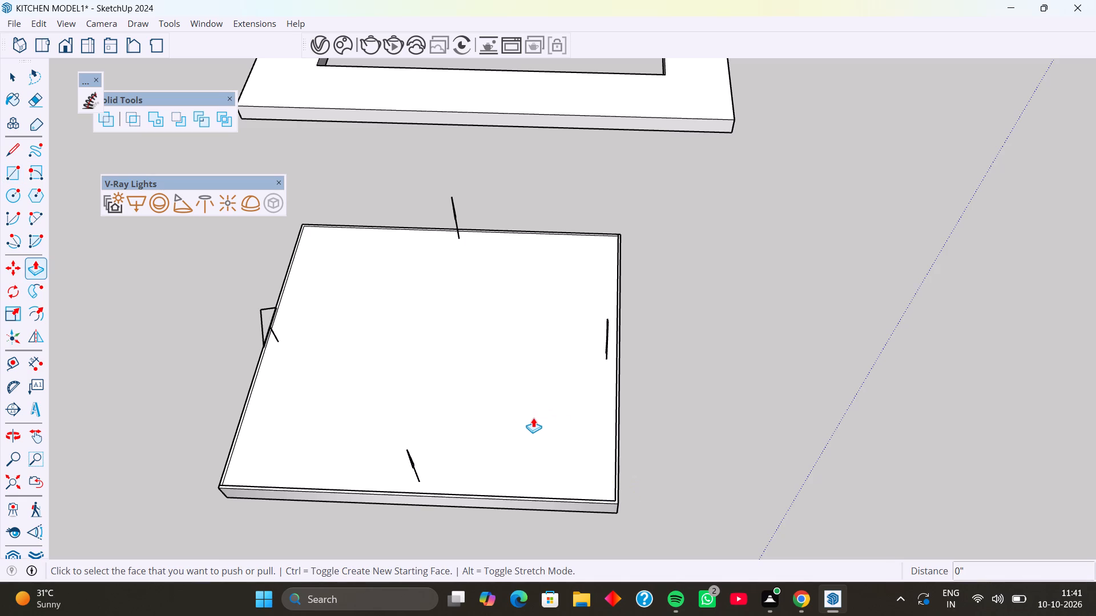
pyautogui.click(533, 418)
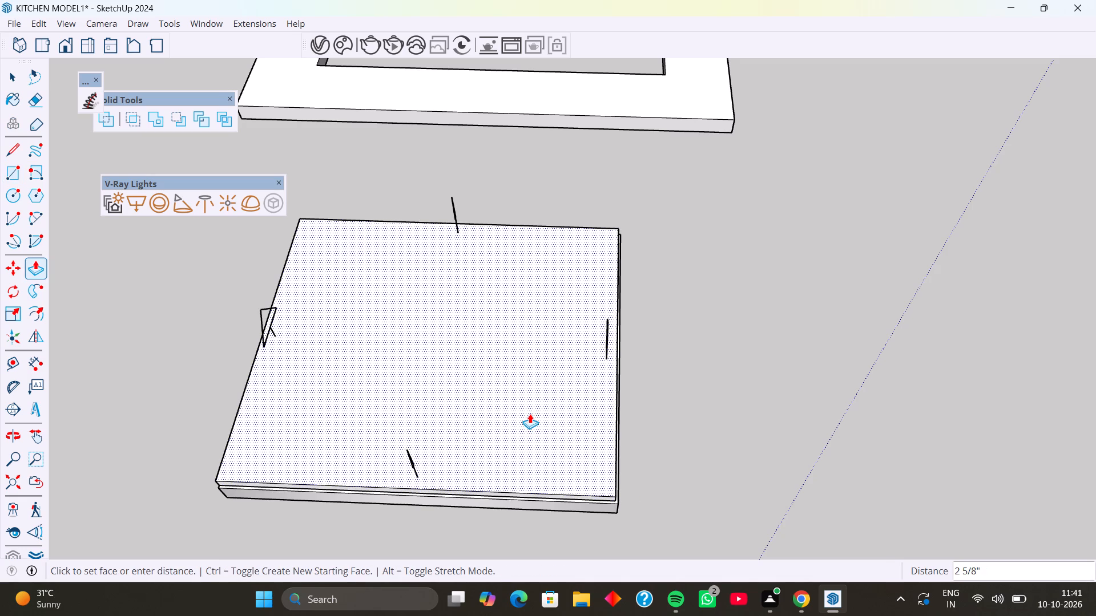
pyautogui.press('1')
pyautogui.write('mm')
pyautogui.press('Return')
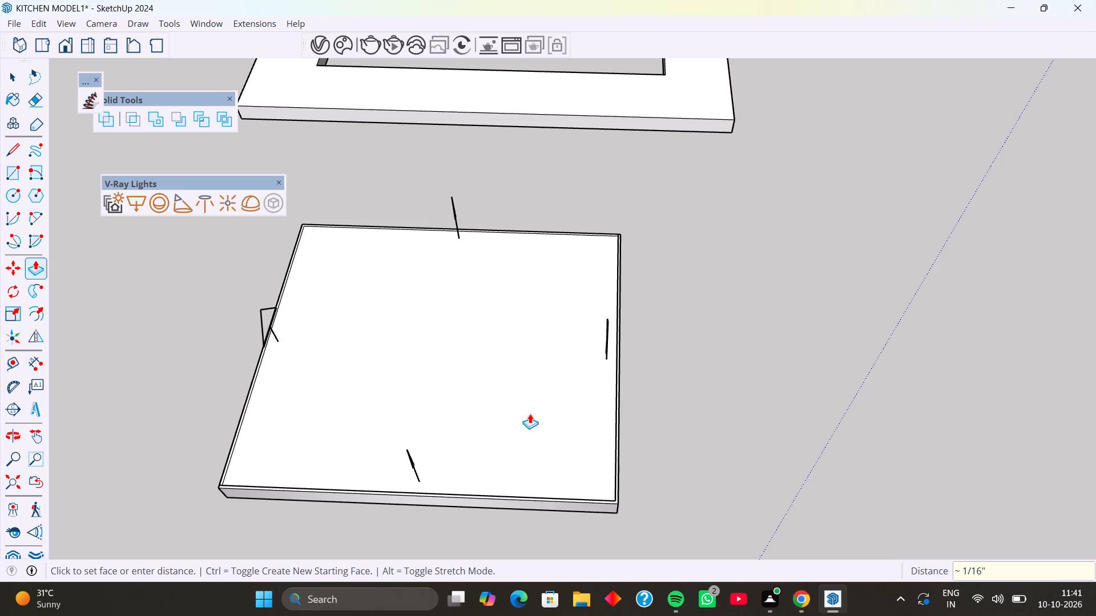
pyautogui.scroll(1, 530, 414)
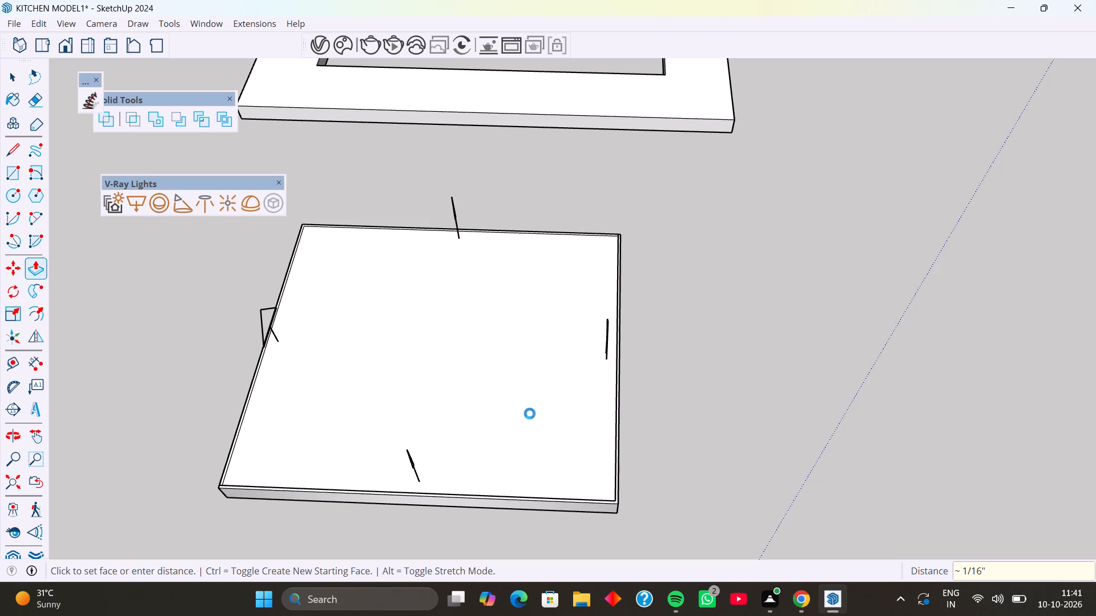
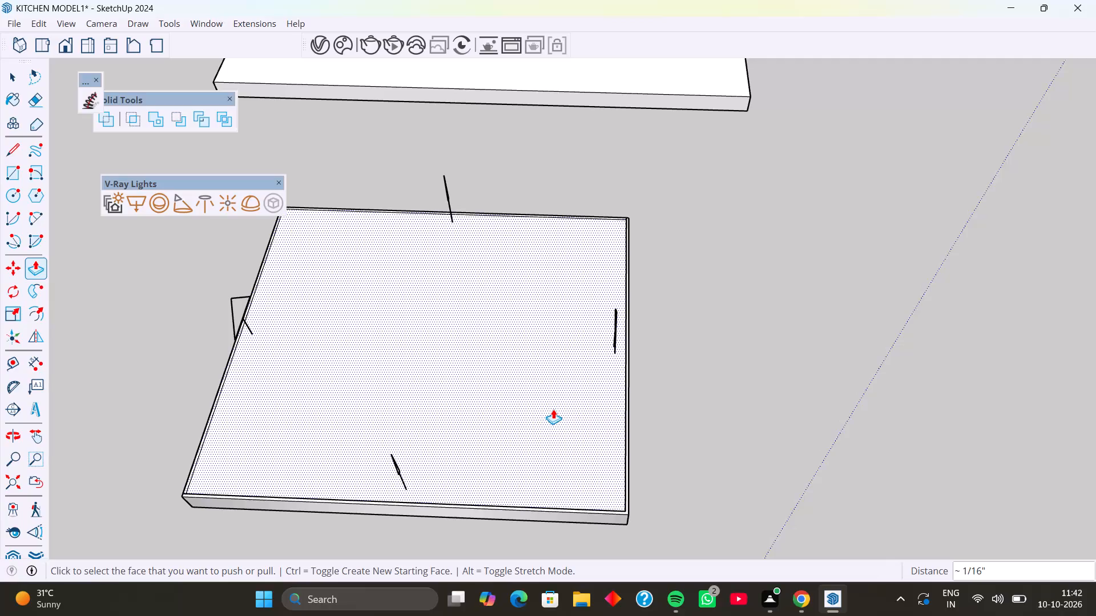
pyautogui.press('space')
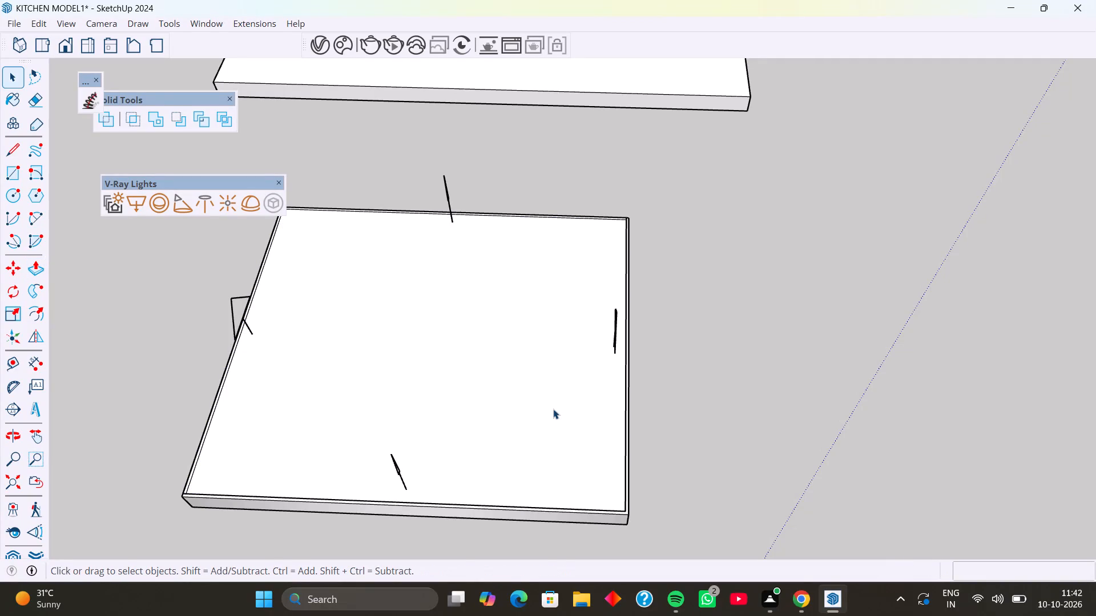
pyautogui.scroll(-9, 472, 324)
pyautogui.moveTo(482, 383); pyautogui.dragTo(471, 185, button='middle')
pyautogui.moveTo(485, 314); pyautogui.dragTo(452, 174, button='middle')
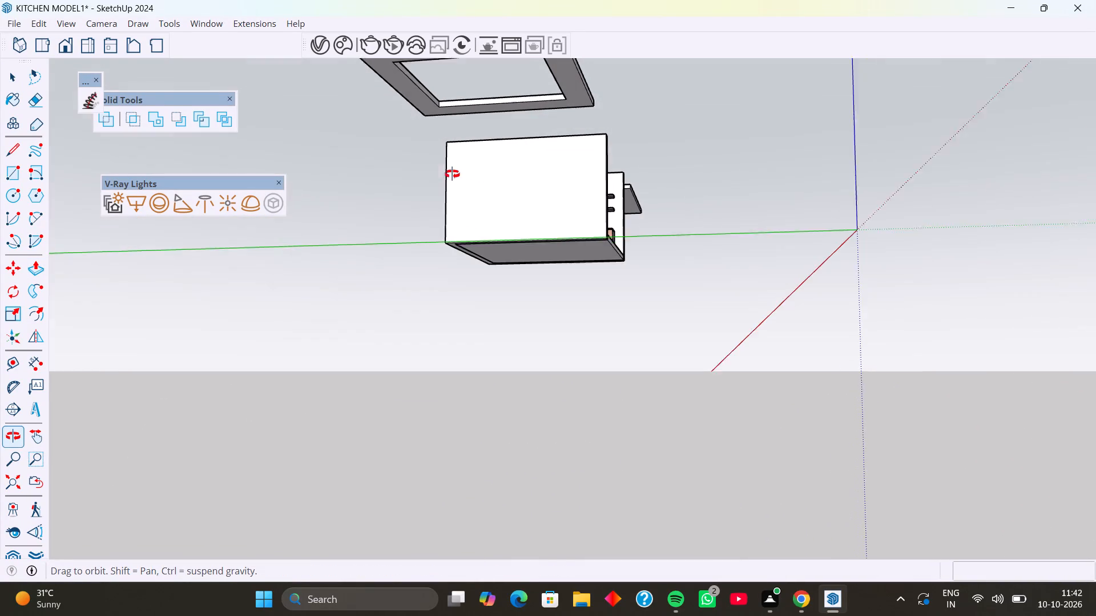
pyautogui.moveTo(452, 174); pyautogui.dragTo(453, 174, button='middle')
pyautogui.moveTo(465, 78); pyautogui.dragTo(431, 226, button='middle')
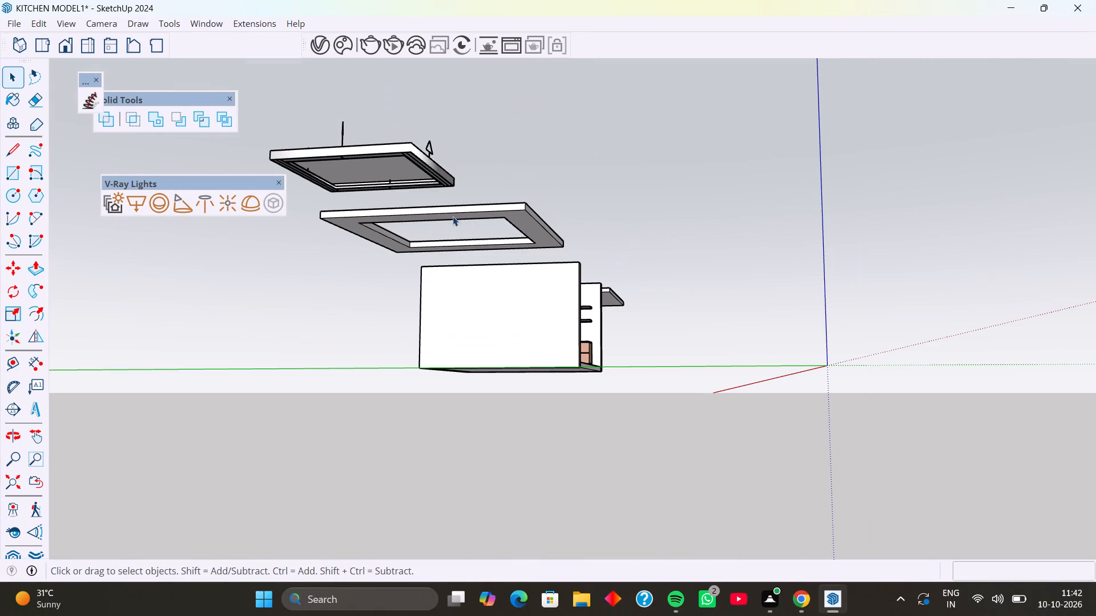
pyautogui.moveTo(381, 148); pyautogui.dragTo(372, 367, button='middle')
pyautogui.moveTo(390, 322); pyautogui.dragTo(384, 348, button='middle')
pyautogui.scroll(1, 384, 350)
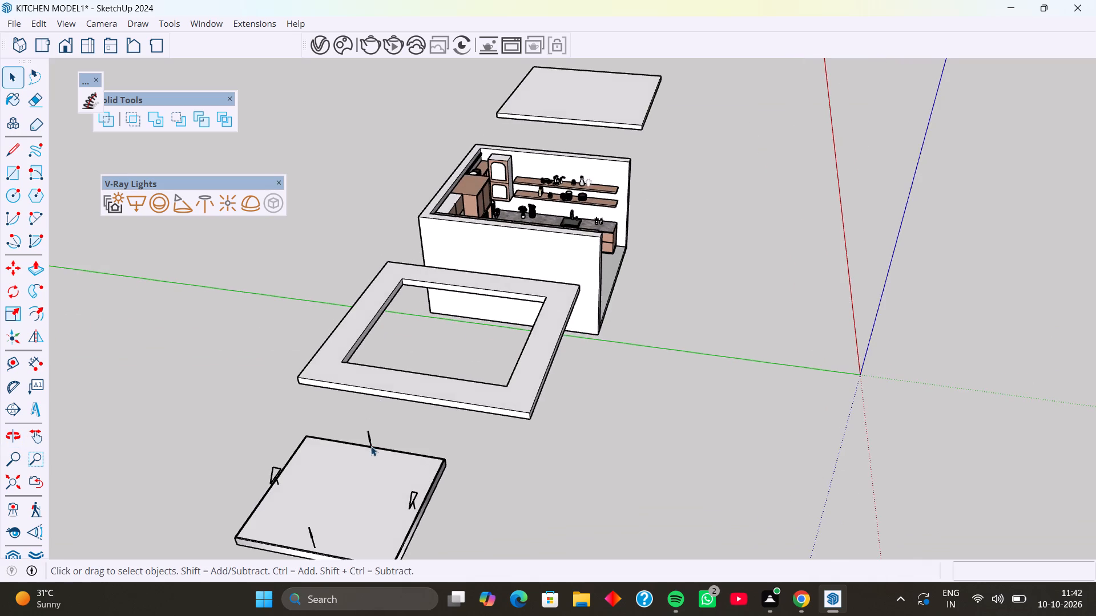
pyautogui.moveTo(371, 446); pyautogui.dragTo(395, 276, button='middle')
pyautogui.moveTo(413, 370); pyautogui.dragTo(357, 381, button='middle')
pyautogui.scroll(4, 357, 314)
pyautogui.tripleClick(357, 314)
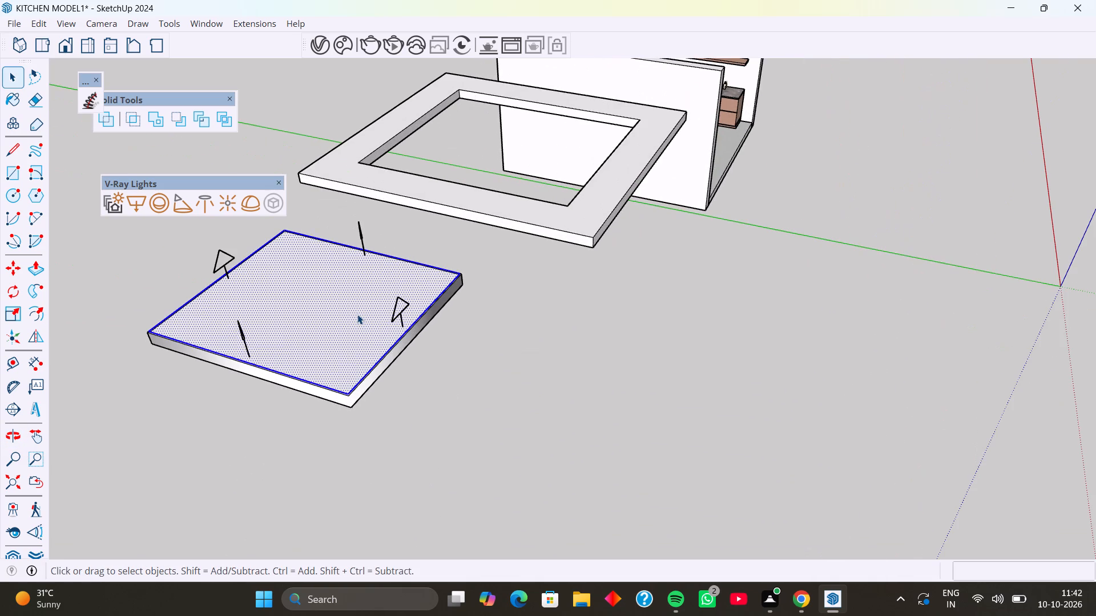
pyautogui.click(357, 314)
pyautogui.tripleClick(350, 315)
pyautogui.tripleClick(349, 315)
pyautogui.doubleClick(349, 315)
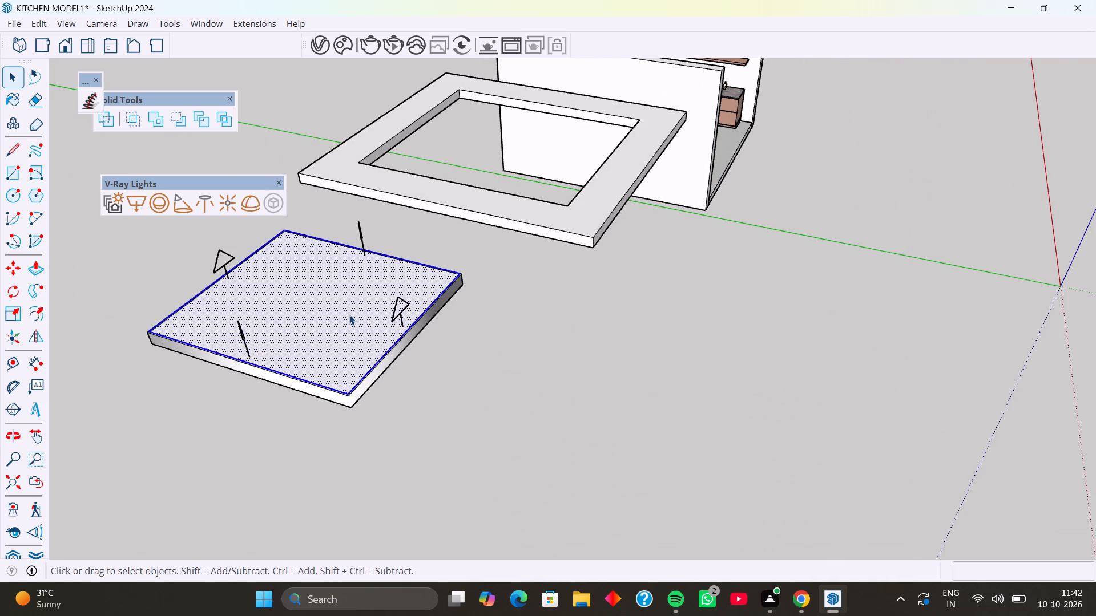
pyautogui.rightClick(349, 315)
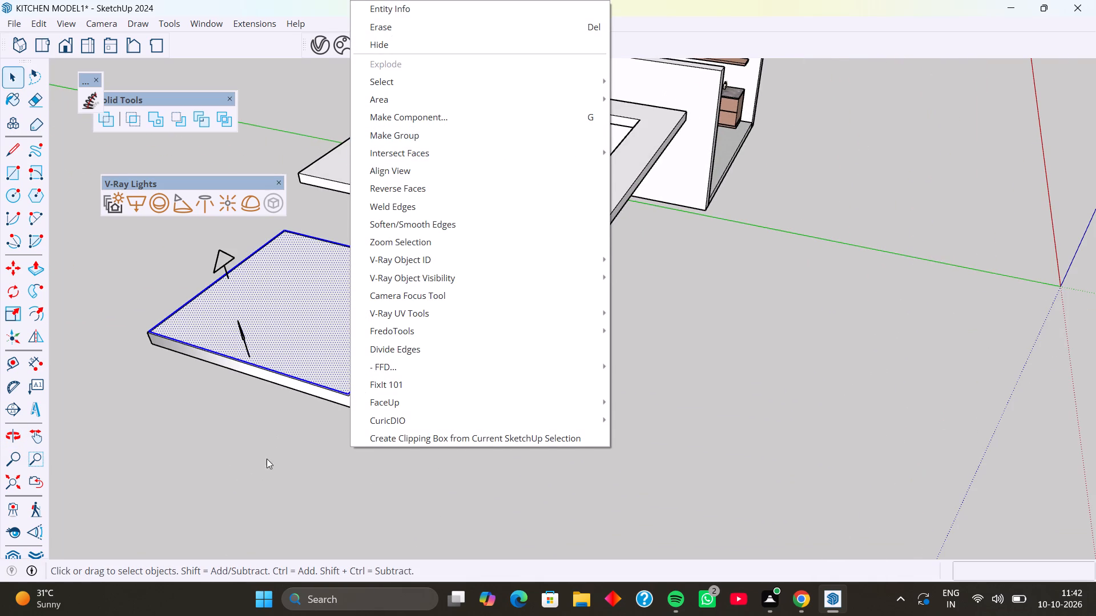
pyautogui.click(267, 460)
# Open the frame panel group and reverse the border face on its underside.
pyautogui.moveTo(322, 364); pyautogui.dragTo(267, 412, button='middle')
pyautogui.moveTo(366, 382); pyautogui.dragTo(282, 403, button='middle')
pyautogui.middleClick(374, 372)
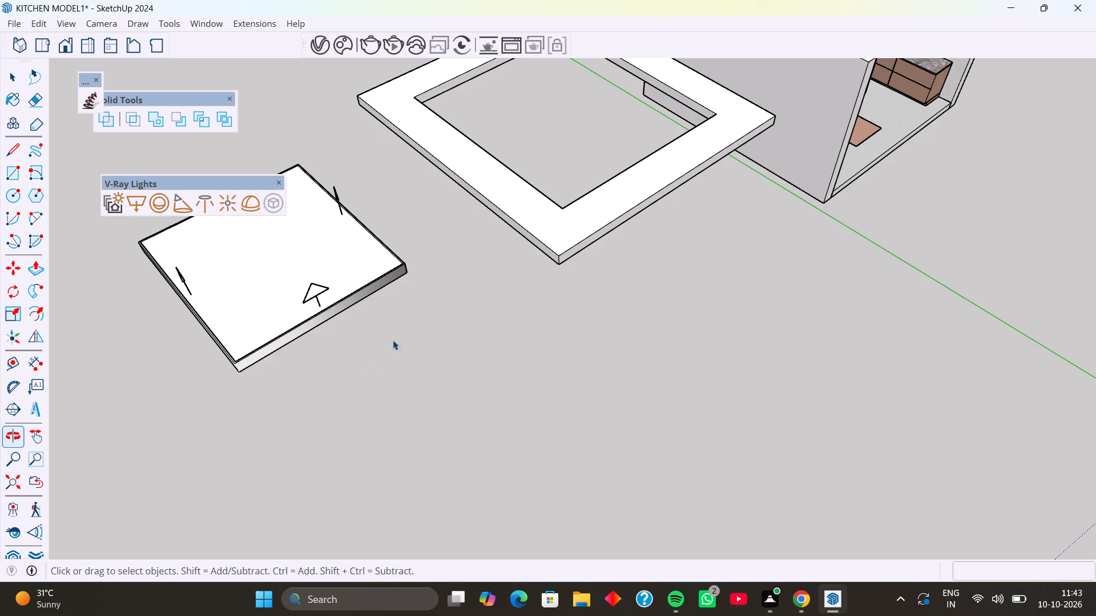
pyautogui.moveTo(381, 311); pyautogui.dragTo(537, 298, button='middle')
pyautogui.moveTo(545, 316); pyautogui.dragTo(430, 348, button='middle')
pyautogui.keyDown('shift'); pyautogui.moveTo(526, 254); pyautogui.dragTo(583, 331, button='middle'); pyautogui.keyUp('shift')
pyautogui.moveTo(580, 337); pyautogui.dragTo(570, 338, button='middle')
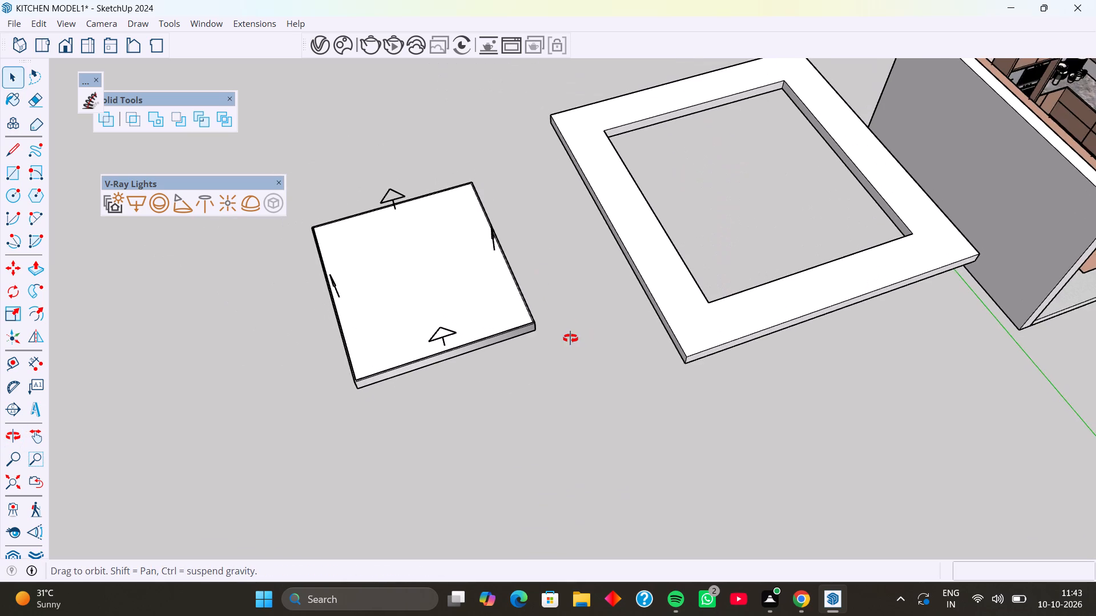
pyautogui.moveTo(570, 338); pyautogui.dragTo(557, 341, button='middle')
pyautogui.keyDown('shift'); pyautogui.moveTo(357, 252); pyautogui.dragTo(489, 228, button='middle'); pyautogui.keyUp('shift')
pyautogui.moveTo(517, 323); pyautogui.dragTo(516, 94, button='middle')
pyautogui.moveTo(555, 239); pyautogui.dragTo(526, 147, button='middle')
pyautogui.moveTo(541, 129); pyautogui.dragTo(545, 290, button='middle')
pyautogui.moveTo(545, 290); pyautogui.dragTo(528, 202, button='middle')
pyautogui.scroll(2, 525, 214)
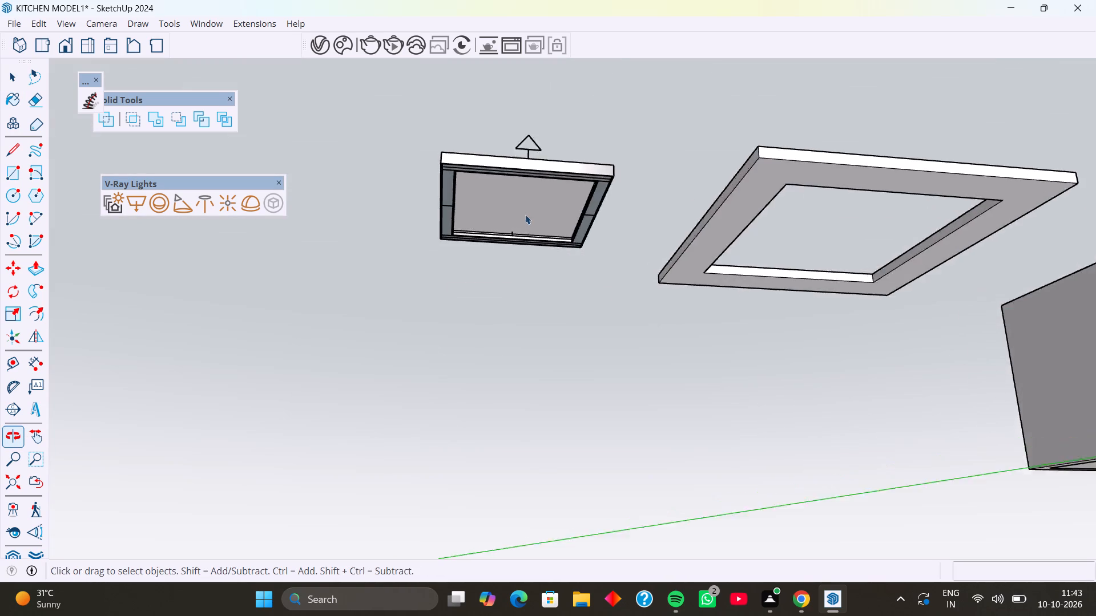
pyautogui.scroll(5, 525, 214)
pyautogui.scroll(3, 680, 156)
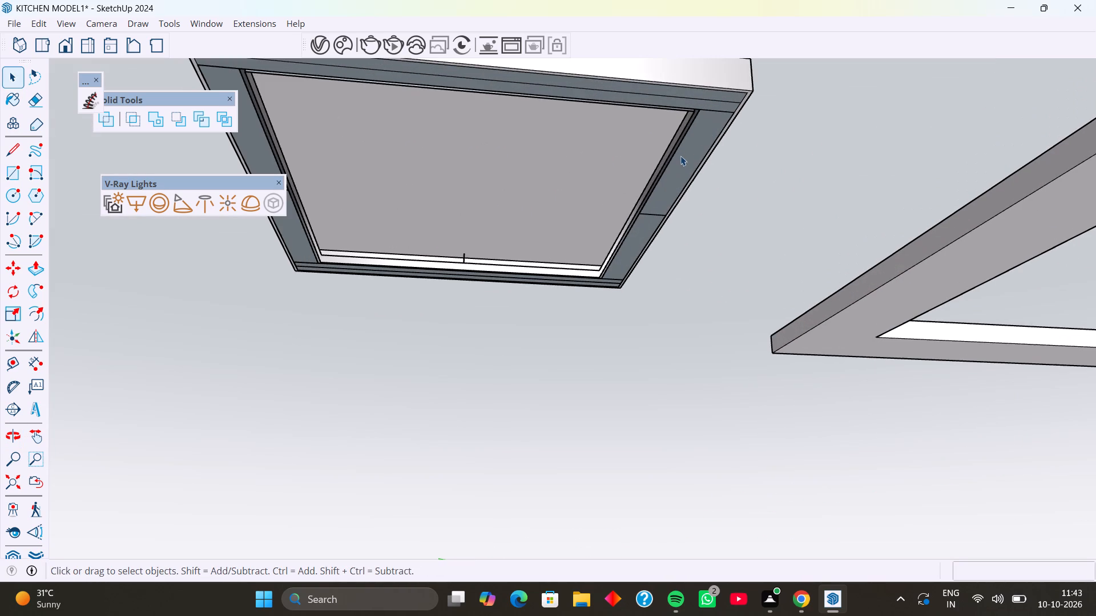
pyautogui.click(685, 164)
pyautogui.doubleClick(685, 164)
pyautogui.click(685, 164)
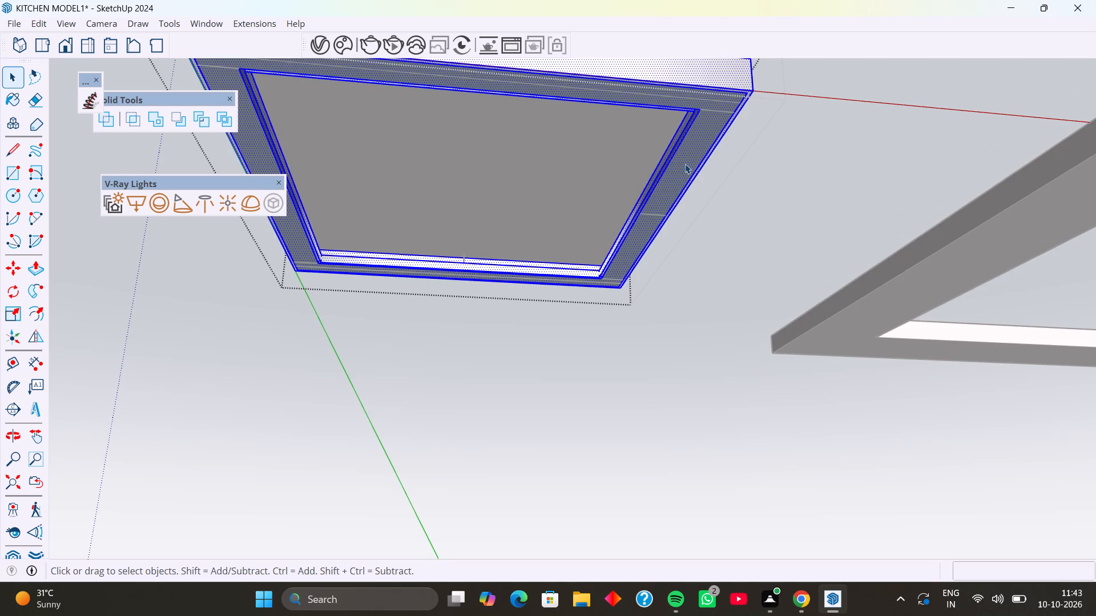
pyautogui.click(685, 164)
pyautogui.rightClick(685, 164)
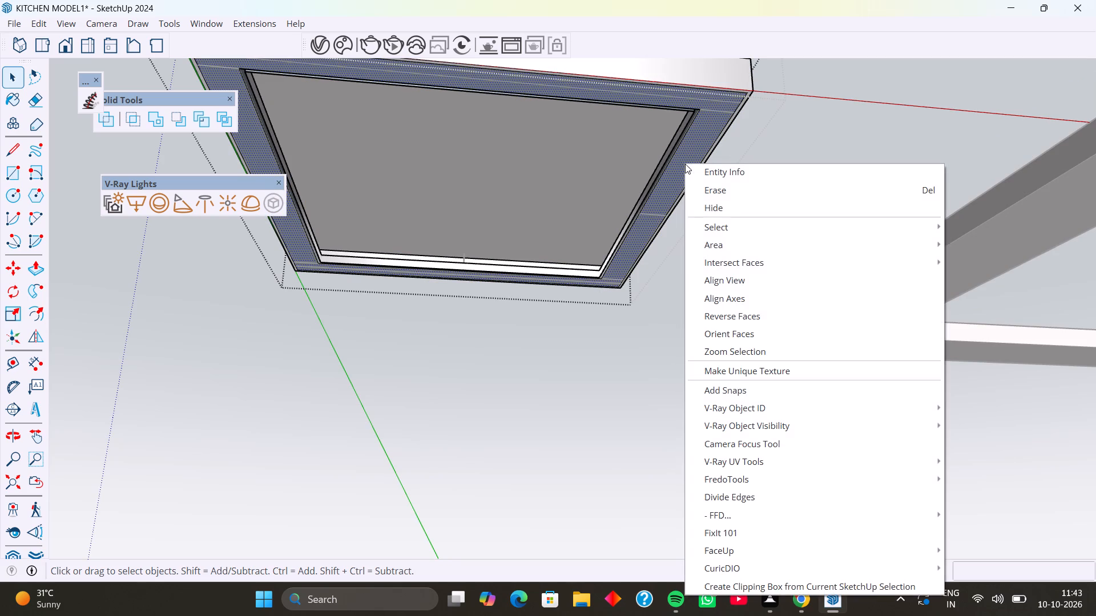
pyautogui.click(744, 314)
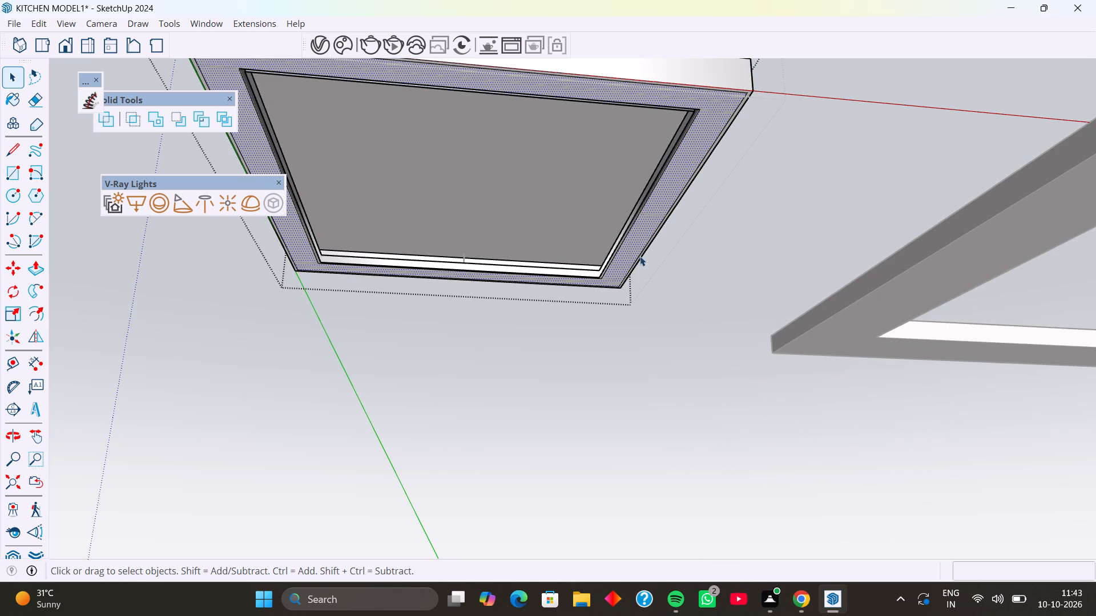
# Copy the upper inner wall faces around the frame panel's opening and paste them in place outside the group.
pyautogui.moveTo(504, 258); pyautogui.dragTo(503, 294, button='middle')
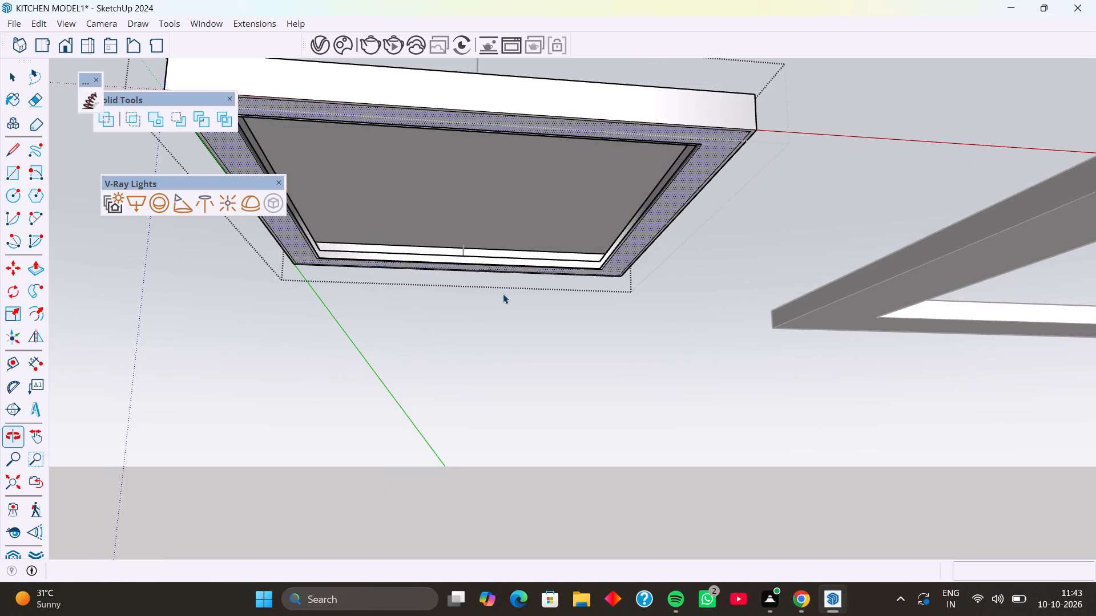
pyautogui.scroll(11, 482, 264)
pyautogui.moveTo(486, 269); pyautogui.dragTo(492, 326, button='middle')
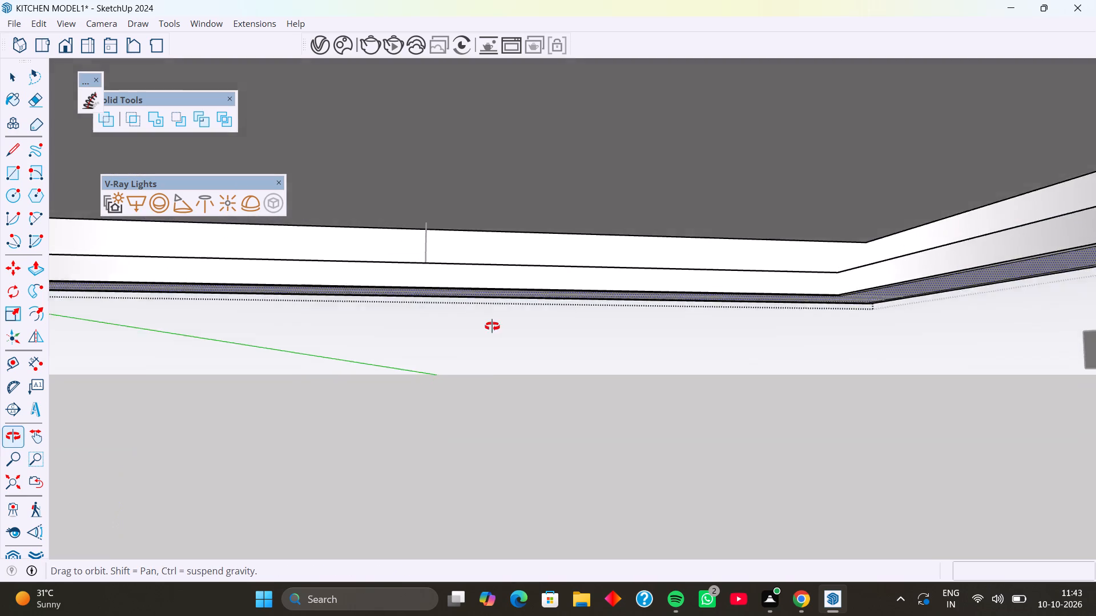
pyautogui.moveTo(492, 326); pyautogui.dragTo(493, 327, button='middle')
pyautogui.scroll(3, 490, 280)
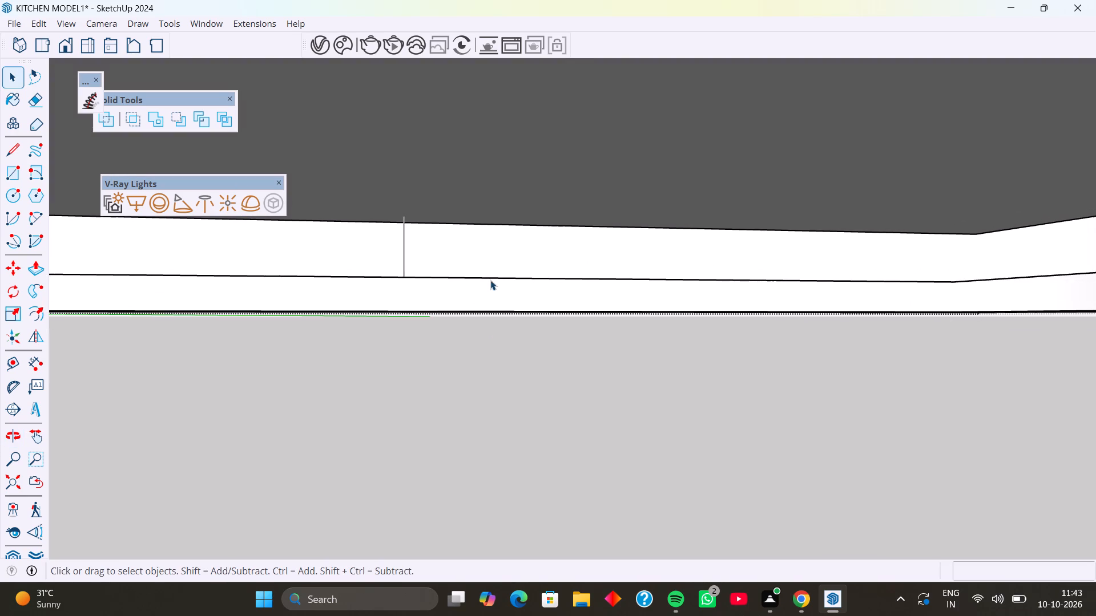
pyautogui.click(493, 270)
pyautogui.scroll(-4, 477, 262)
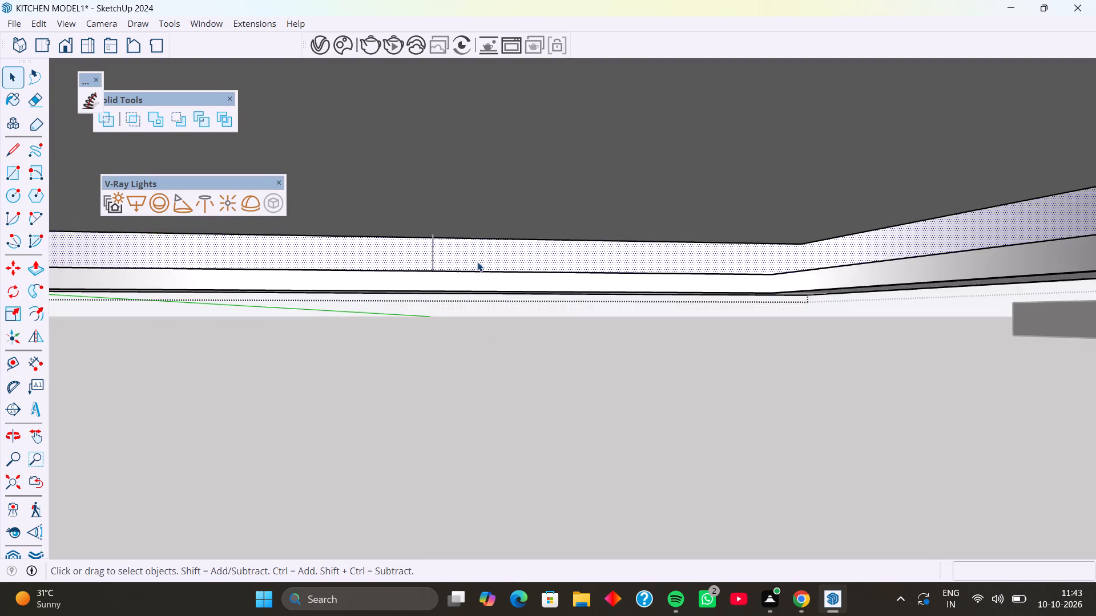
pyautogui.scroll(-5, 477, 262)
pyautogui.moveTo(478, 261); pyautogui.dragTo(474, 252, button='middle')
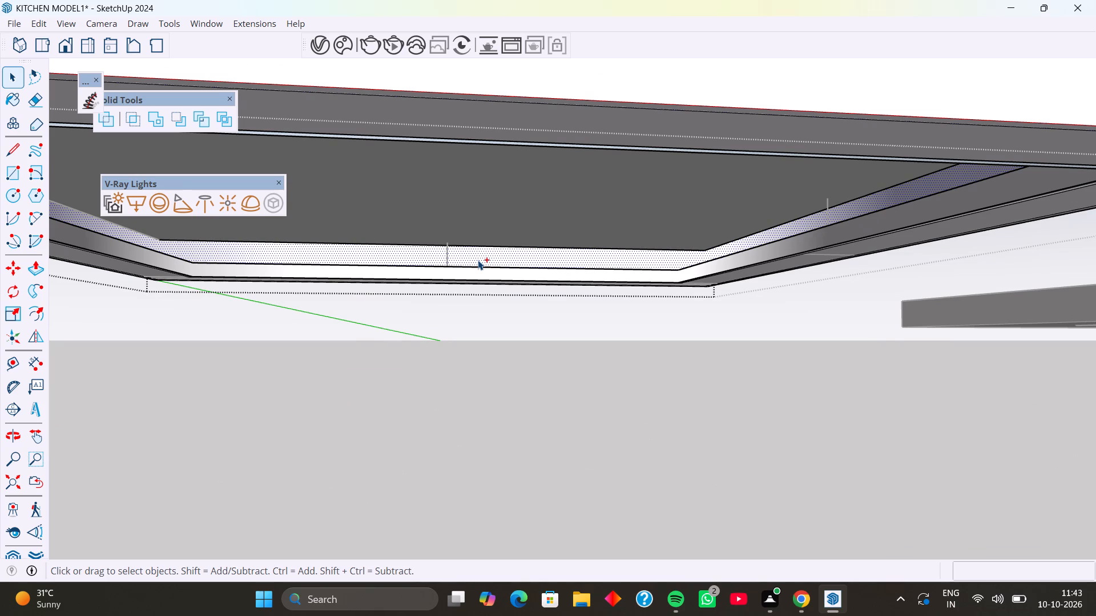
pyautogui.hotkey('ctrl', 'c')
pyautogui.scroll(-12, 478, 260)
pyautogui.click(529, 346)
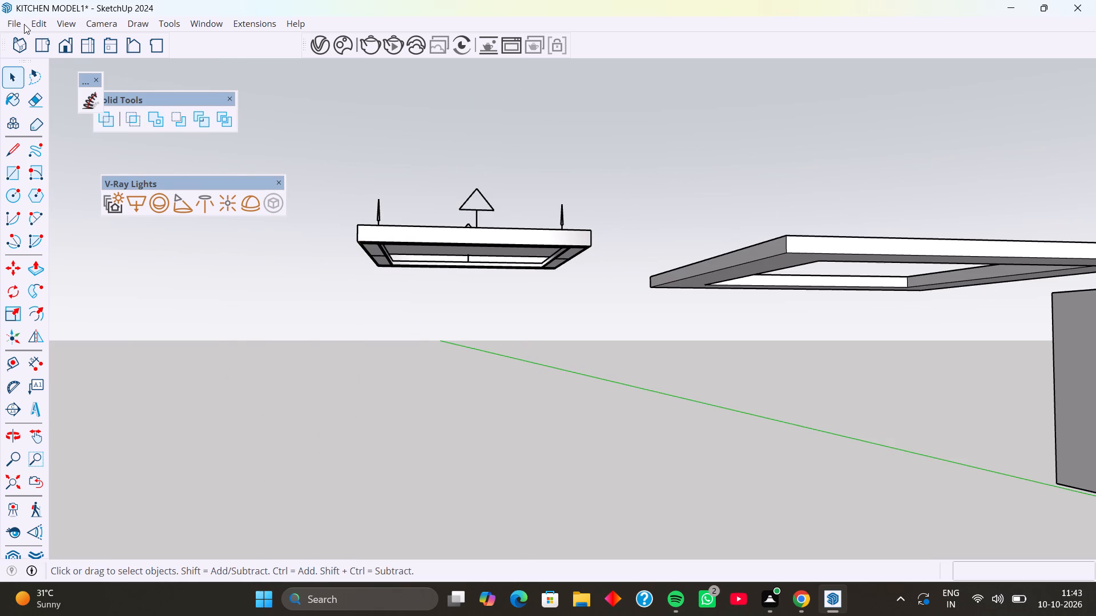
pyautogui.click(46, 19)
pyautogui.click(96, 136)
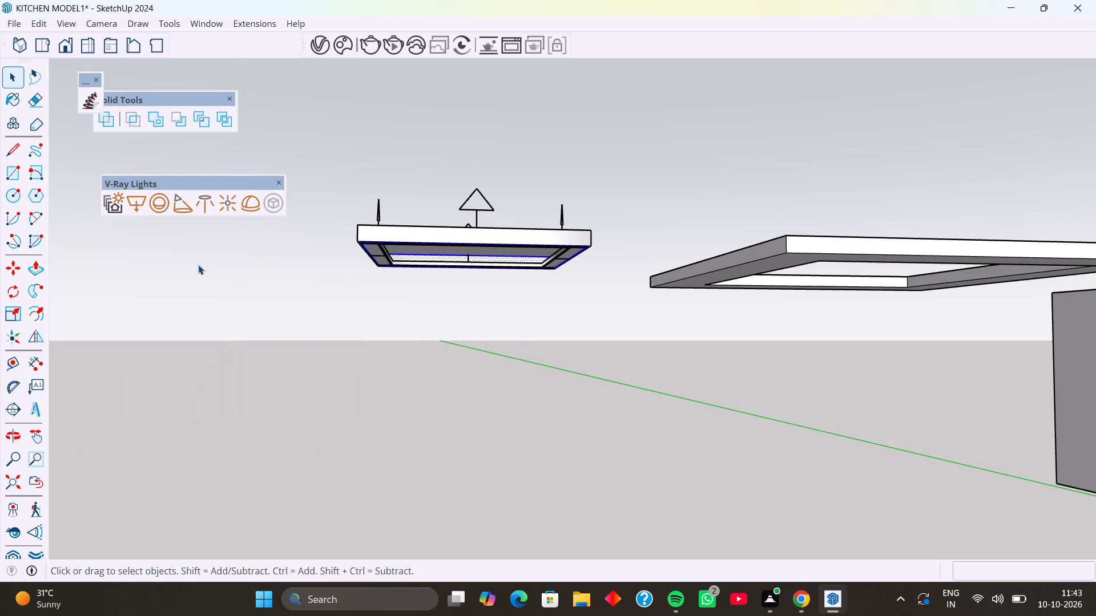
# Make a group from the pasted faces and convert it into a V-Ray mesh light.
pyautogui.scroll(7, 434, 277)
pyautogui.moveTo(446, 275); pyautogui.dragTo(430, 328, button='middle')
pyautogui.scroll(8, 429, 281)
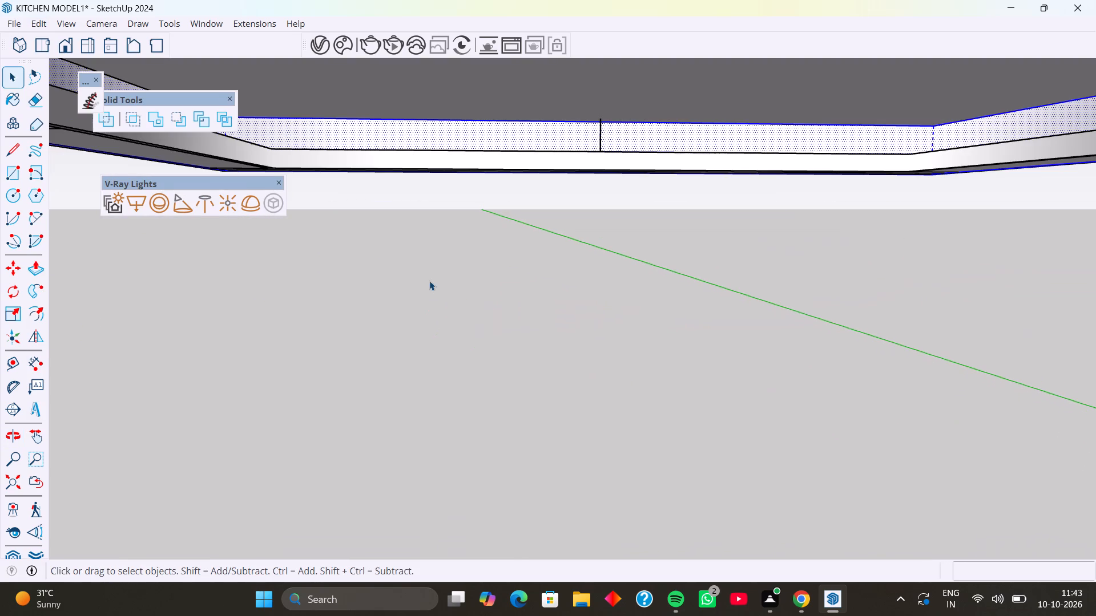
pyautogui.rightClick(432, 140)
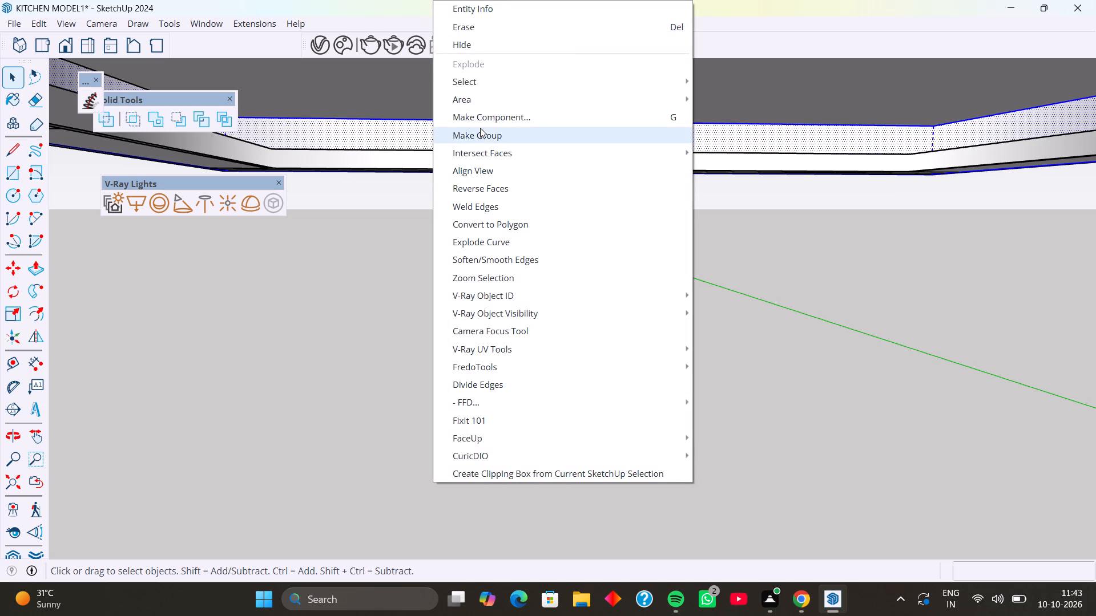
pyautogui.click(486, 135)
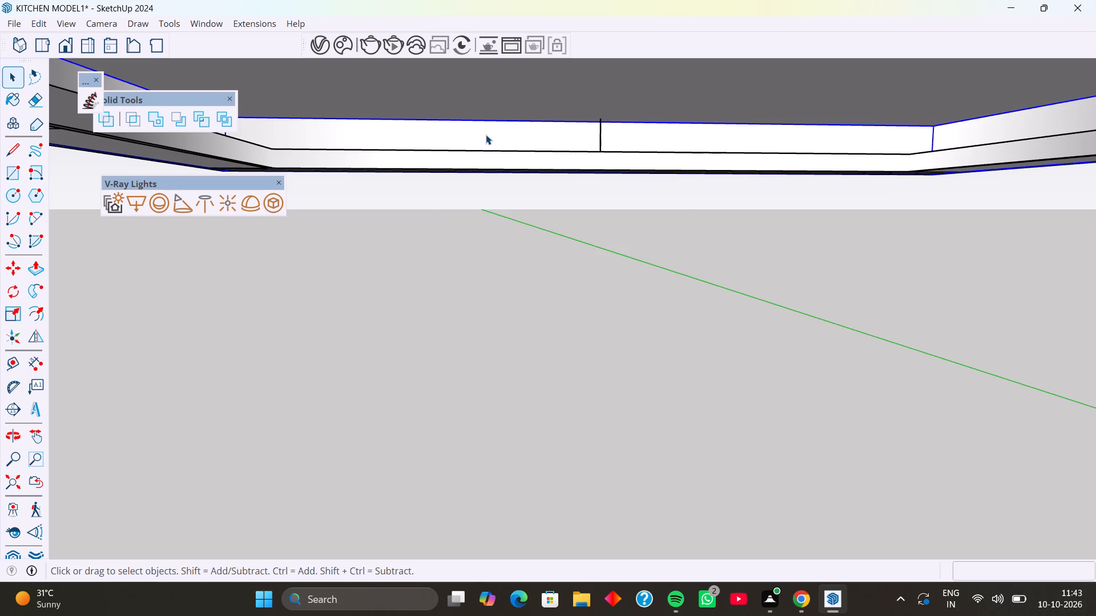
pyautogui.click(279, 213)
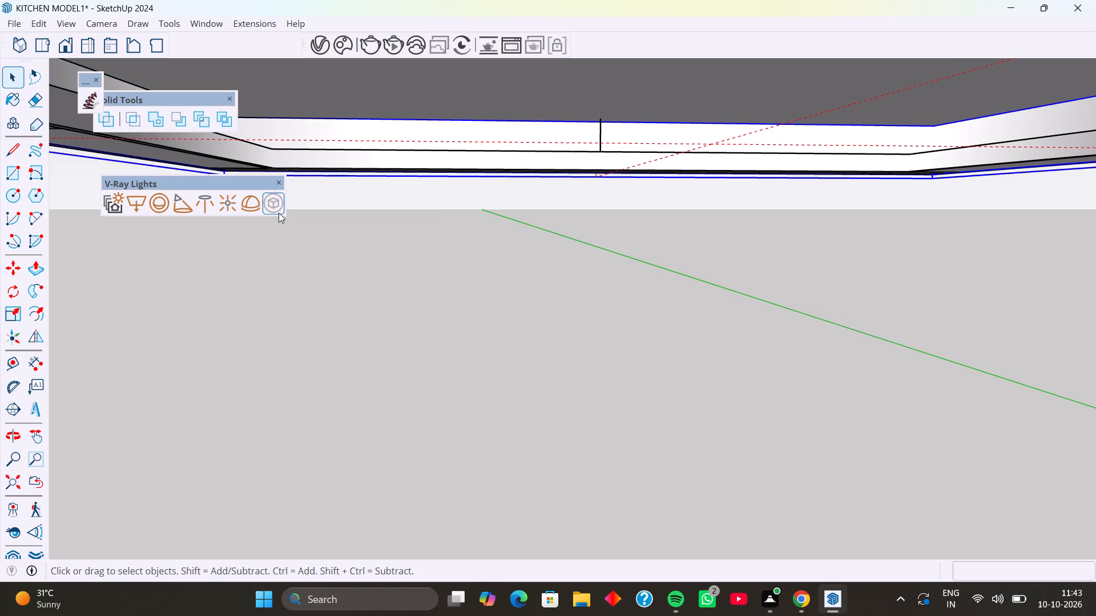
# Examine the frame panel and its mesh light from below, from the sides and from above.
pyautogui.scroll(-7, 525, 160)
pyautogui.moveTo(526, 164); pyautogui.dragTo(551, 180, button='middle')
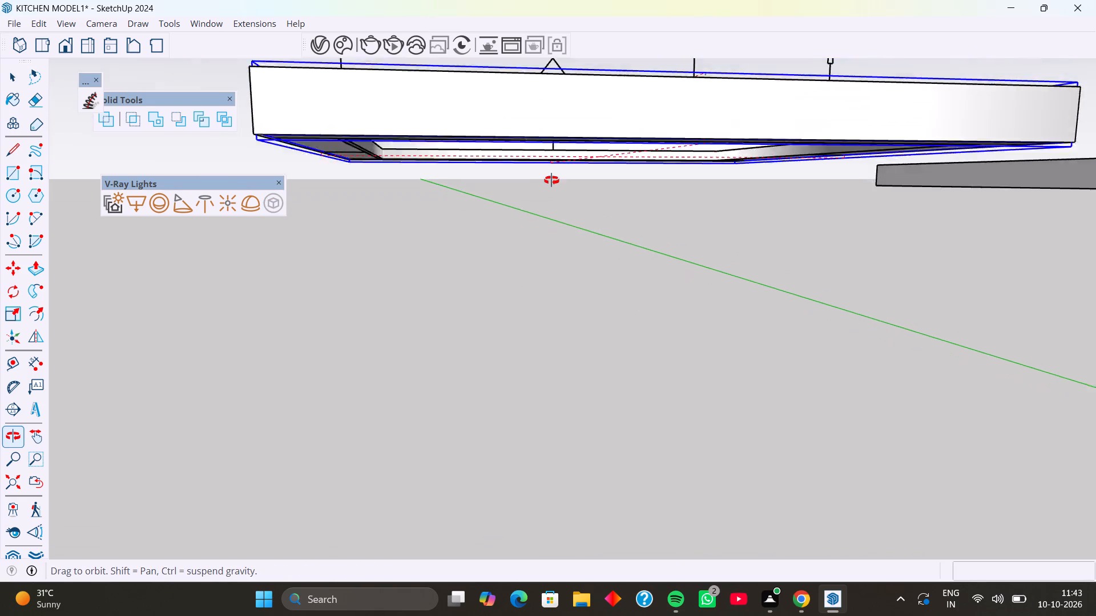
pyautogui.moveTo(551, 180); pyautogui.dragTo(544, 164, button='middle')
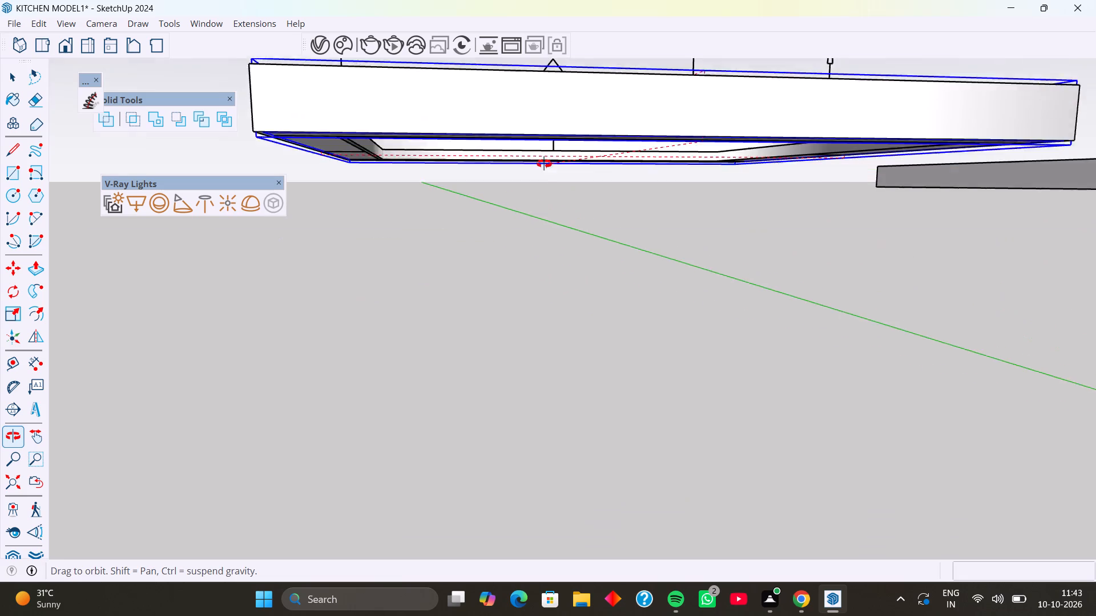
pyautogui.moveTo(544, 164); pyautogui.dragTo(542, 158, button='middle')
pyautogui.scroll(7, 489, 160)
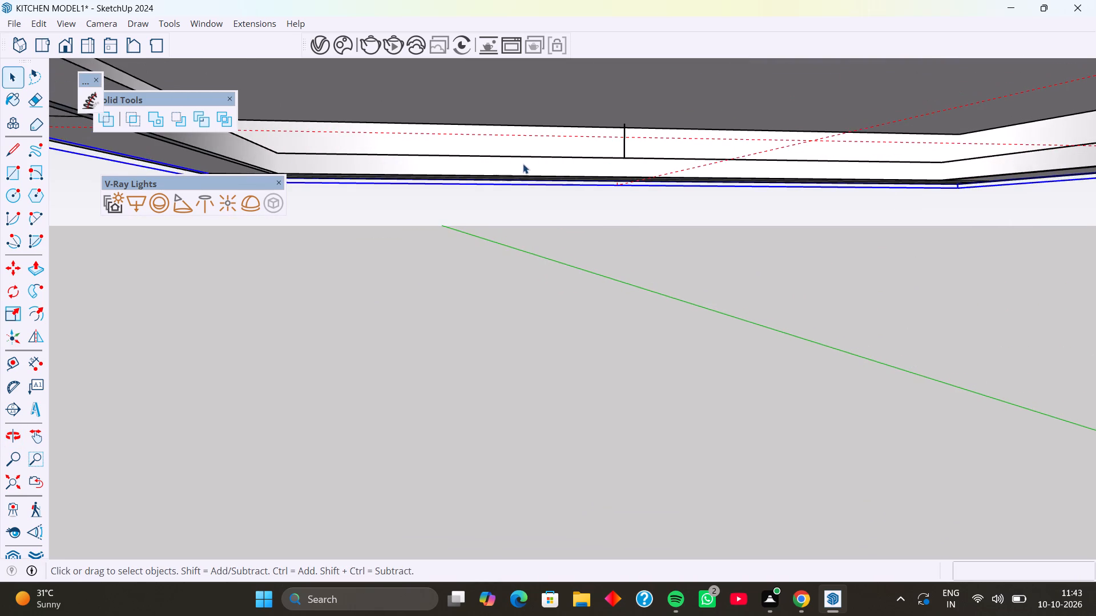
pyautogui.scroll(-7, 530, 167)
pyautogui.moveTo(562, 163); pyautogui.dragTo(539, 181, button='middle')
pyautogui.moveTo(575, 185); pyautogui.dragTo(549, 190, button='middle')
pyautogui.moveTo(571, 190); pyautogui.dragTo(594, 117, button='middle')
pyautogui.scroll(3, 583, 157)
pyautogui.scroll(-6, 618, 180)
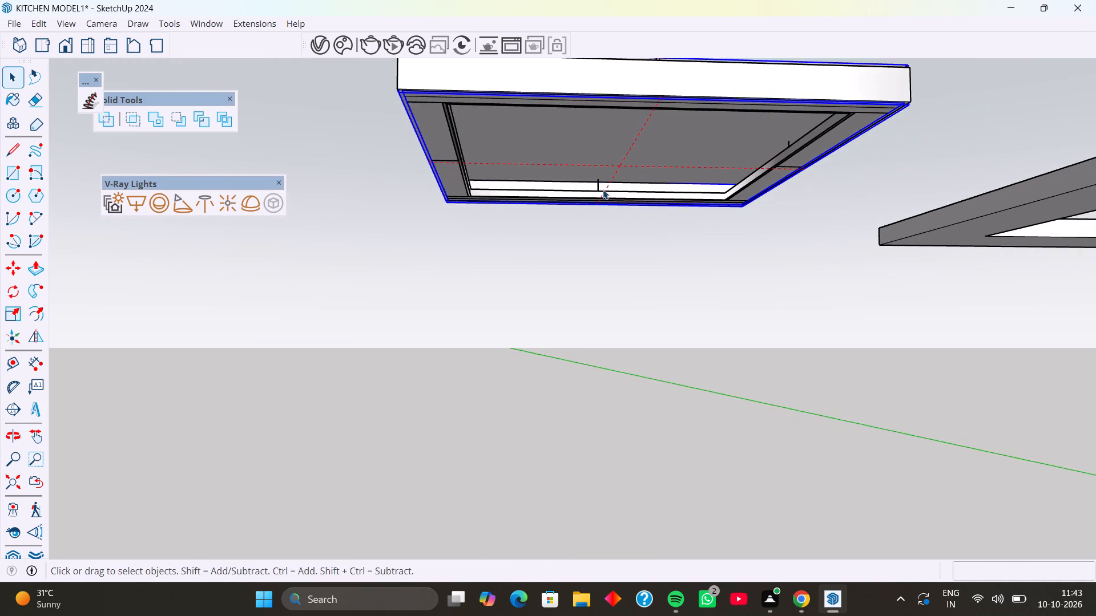
pyautogui.moveTo(603, 189); pyautogui.dragTo(603, 156, button='middle')
pyautogui.scroll(-2, 599, 184)
pyautogui.press('space')
pyautogui.click(591, 262)
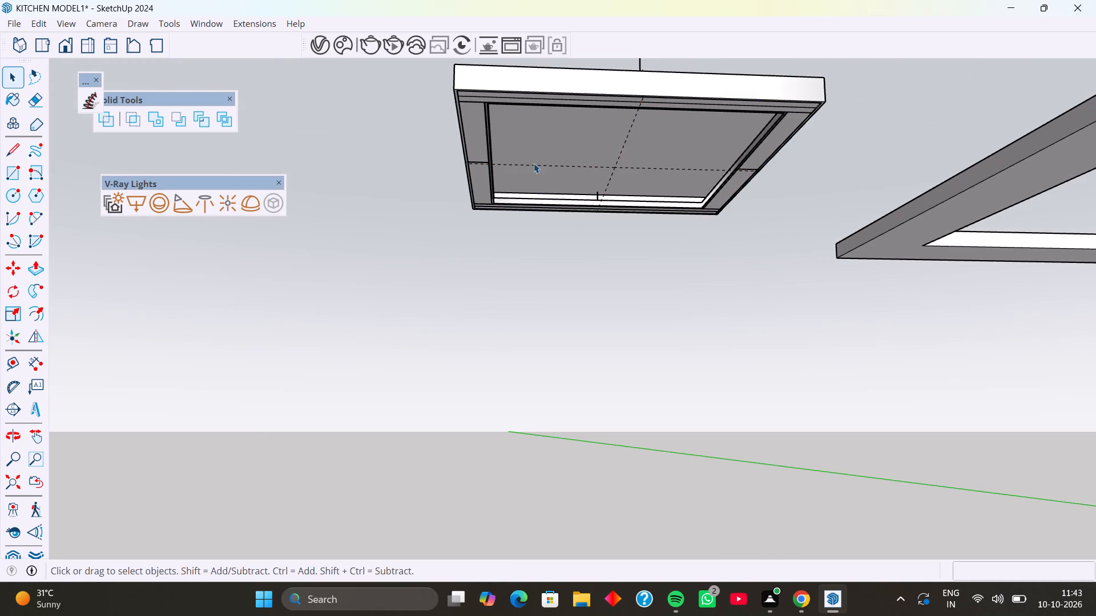
pyautogui.scroll(3, 489, 156)
pyautogui.scroll(-3, 475, 123)
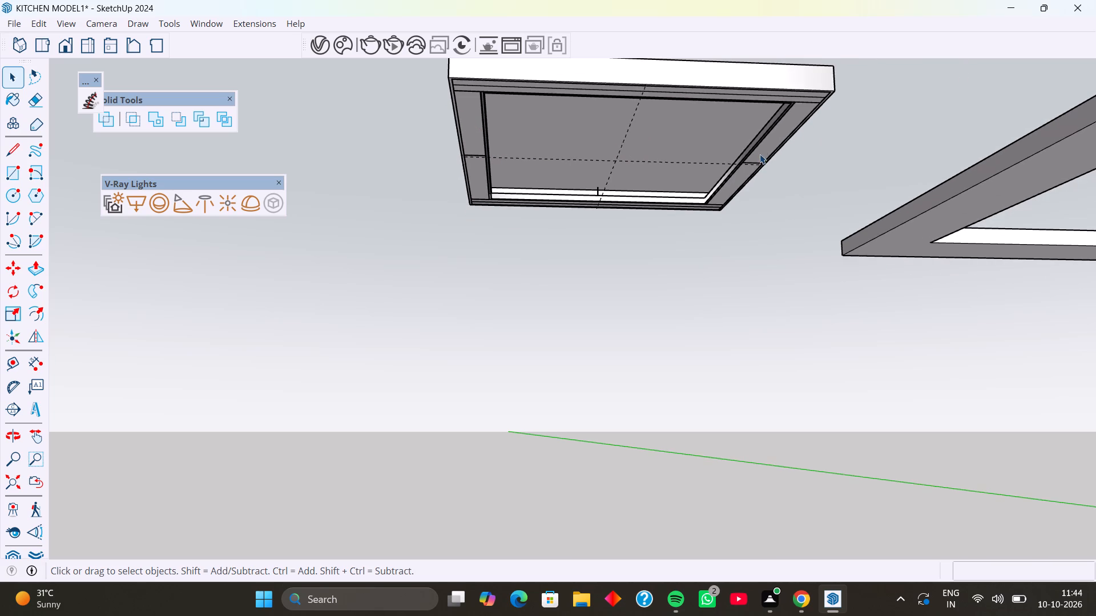
pyautogui.moveTo(760, 154); pyautogui.dragTo(740, 108, button='middle')
pyautogui.scroll(-6, 746, 128)
pyautogui.moveTo(731, 141); pyautogui.dragTo(704, 233, button='middle')
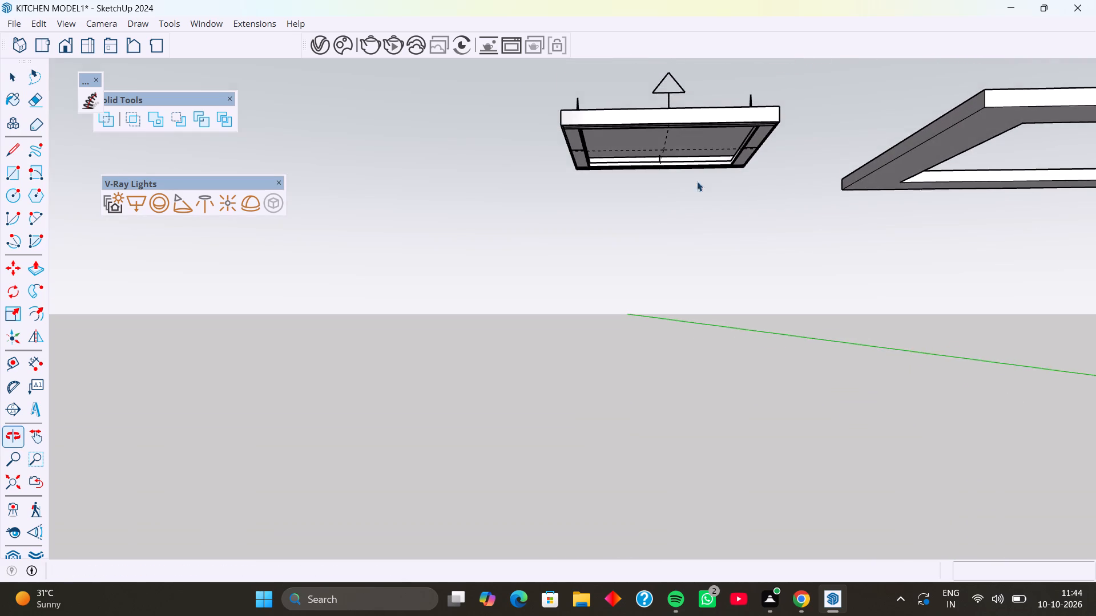
pyautogui.moveTo(678, 140); pyautogui.dragTo(671, 260, button='middle')
pyautogui.moveTo(658, 189); pyautogui.dragTo(688, 270, button='middle')
pyautogui.moveTo(603, 187); pyautogui.dragTo(773, 177, button='middle')
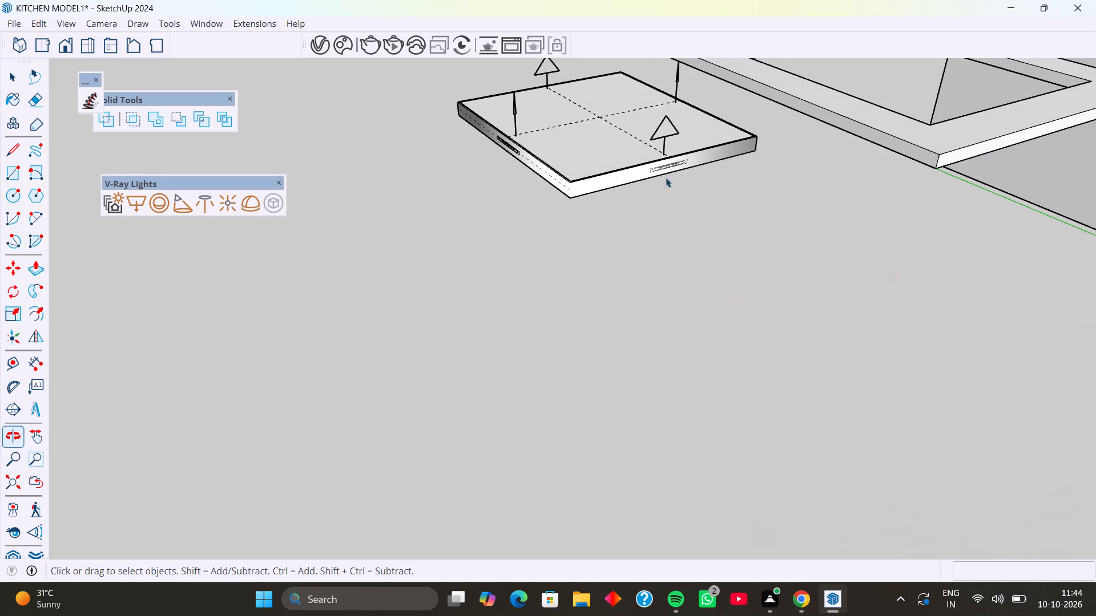
pyautogui.moveTo(616, 172); pyautogui.dragTo(550, 171, button='middle')
pyautogui.scroll(-4, 543, 183)
pyautogui.moveTo(608, 245); pyautogui.dragTo(534, 227, button='middle')
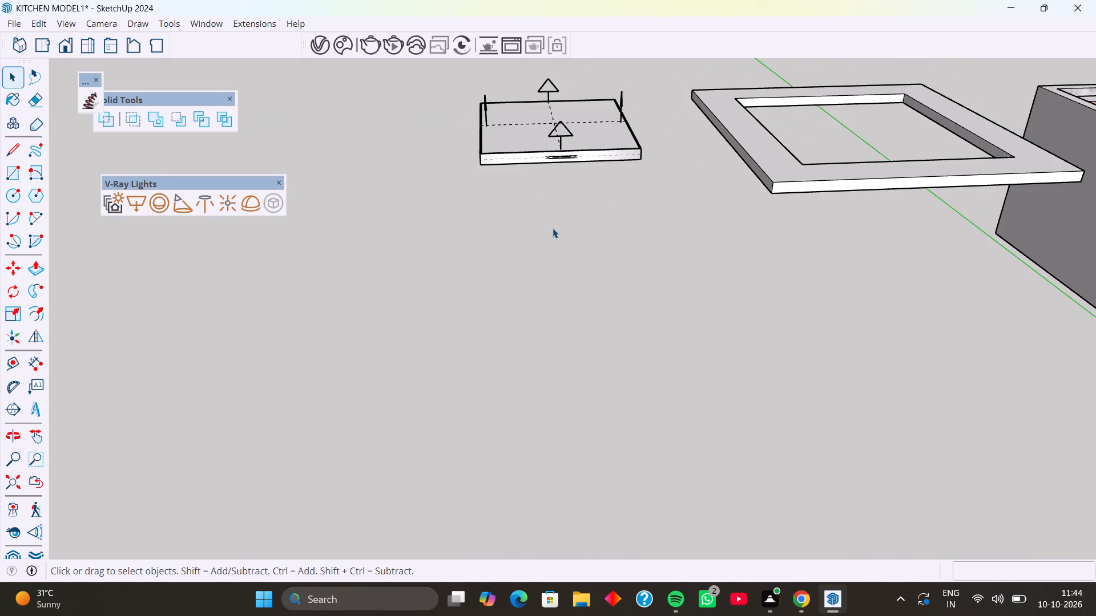
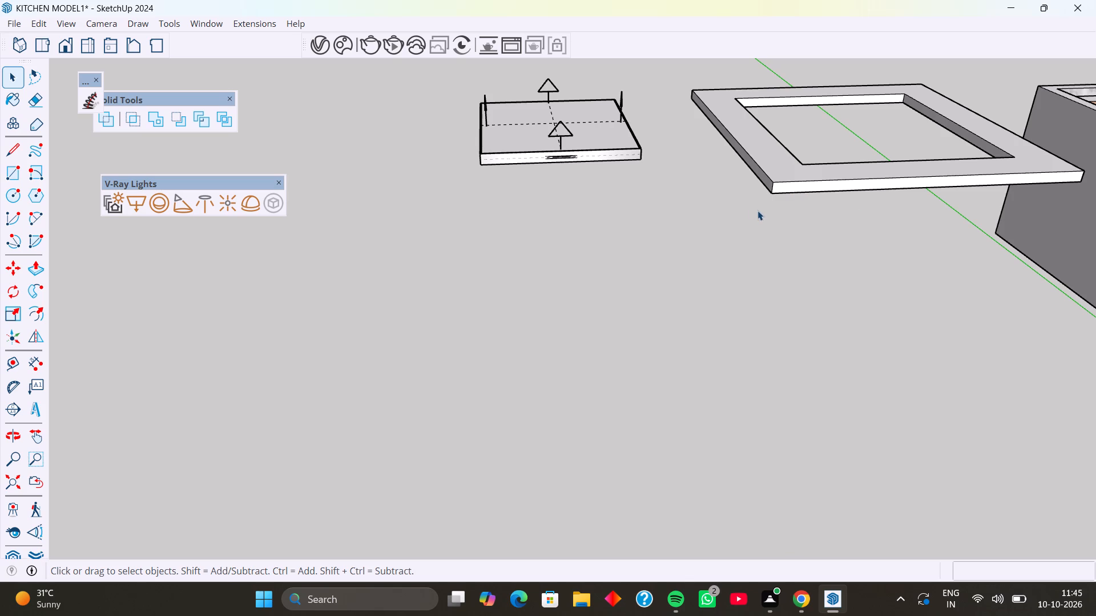
# Inspect the freestanding square frame between the small panel and the kitchen from several angles, finishing facing its flat face.
pyautogui.moveTo(759, 210); pyautogui.dragTo(699, 54, button='middle')
pyautogui.moveTo(740, 163); pyautogui.dragTo(676, 131, button='middle')
pyautogui.scroll(1, 716, 81)
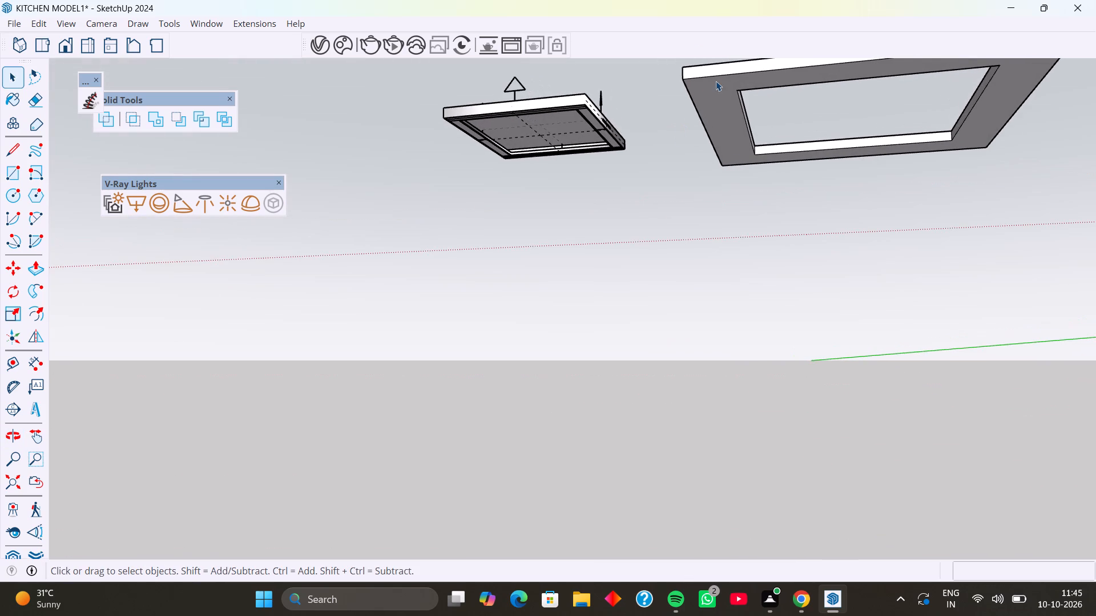
pyautogui.scroll(-2, 726, 116)
pyautogui.keyDown('shift'); pyautogui.moveTo(726, 116); pyautogui.dragTo(554, 150, button='middle'); pyautogui.keyUp('shift')
pyautogui.keyDown('shift'); pyautogui.scroll(-1, 554, 150); pyautogui.keyUp('shift')
pyautogui.moveTo(622, 146); pyautogui.dragTo(661, 67, button='middle')
pyautogui.keyDown('shift'); pyautogui.moveTo(695, 220); pyautogui.dragTo(595, 218, button='middle'); pyautogui.keyUp('shift')
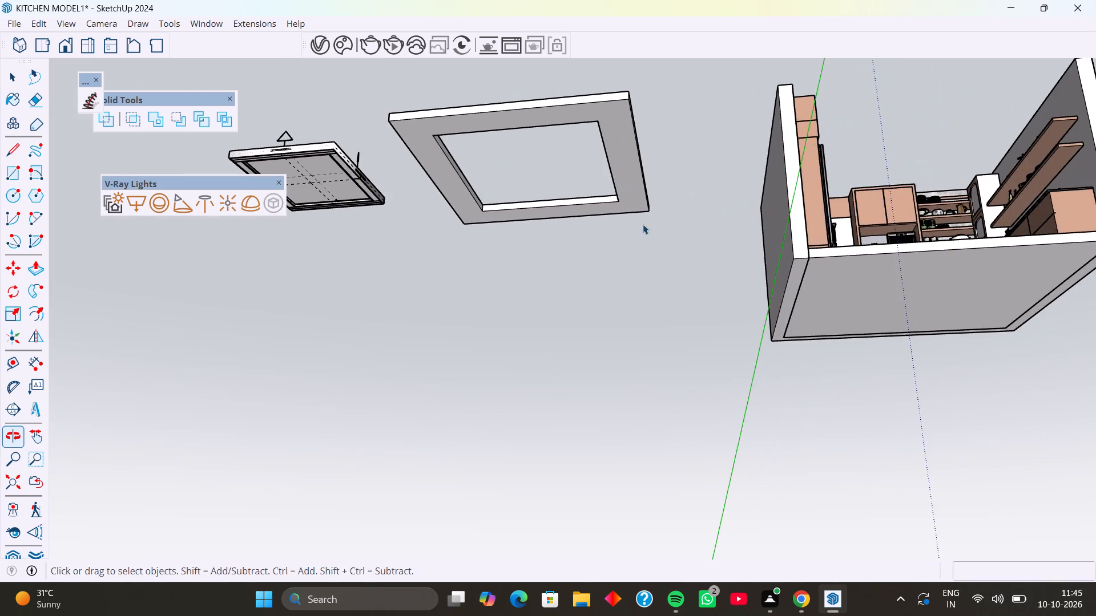
pyautogui.moveTo(710, 176); pyautogui.dragTo(722, 86, button='middle')
pyautogui.scroll(1, 721, 88)
pyautogui.moveTo(675, 252); pyautogui.dragTo(693, 132, button='middle')
pyautogui.moveTo(688, 203); pyautogui.dragTo(682, 159, button='middle')
pyautogui.scroll(-2, 678, 170)
pyautogui.keyDown('shift'); pyautogui.moveTo(663, 197); pyautogui.dragTo(708, 202, button='middle'); pyautogui.keyUp('shift')
pyautogui.moveTo(702, 255); pyautogui.dragTo(695, 176, button='middle')
pyautogui.keyDown('shift'); pyautogui.moveTo(695, 176); pyautogui.dragTo(724, 252, button='middle'); pyautogui.keyUp('shift')
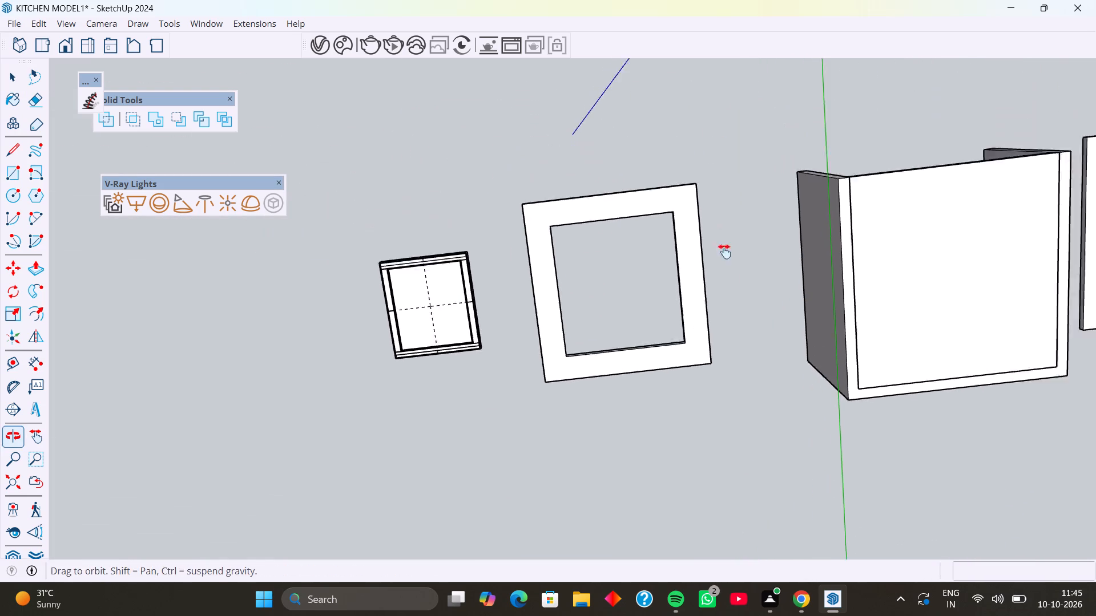
pyautogui.keyDown('shift'); pyautogui.moveTo(724, 252); pyautogui.dragTo(728, 306, button='middle'); pyautogui.keyUp('shift')
pyautogui.moveTo(700, 301); pyautogui.dragTo(705, 215, button='middle')
pyautogui.scroll(4, 688, 290)
pyautogui.scroll(-3, 692, 315)
pyautogui.moveTo(699, 351); pyautogui.dragTo(680, 290, button='middle')
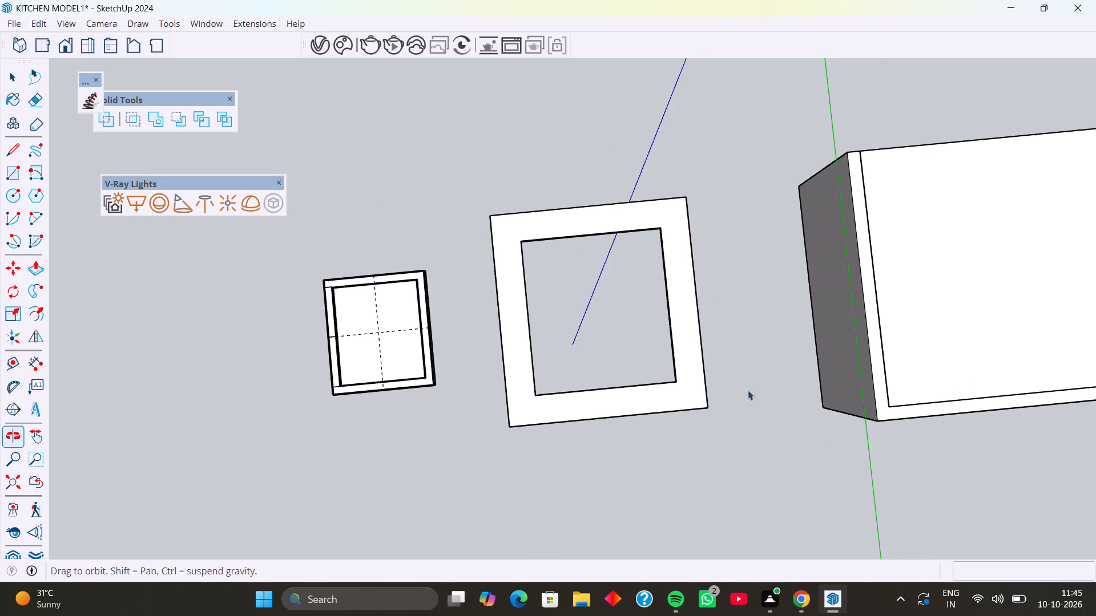
pyautogui.moveTo(748, 391); pyautogui.dragTo(692, 402, button='middle')
pyautogui.keyDown('shift'); pyautogui.moveTo(691, 398); pyautogui.dragTo(705, 364, button='middle'); pyautogui.keyUp('shift')
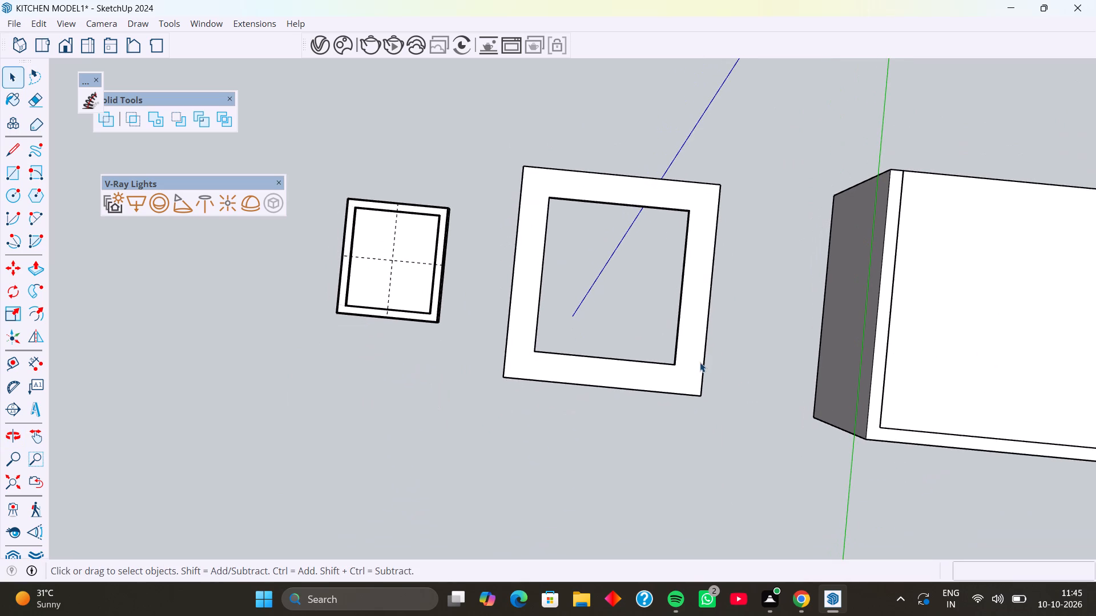
pyautogui.scroll(2, 540, 196)
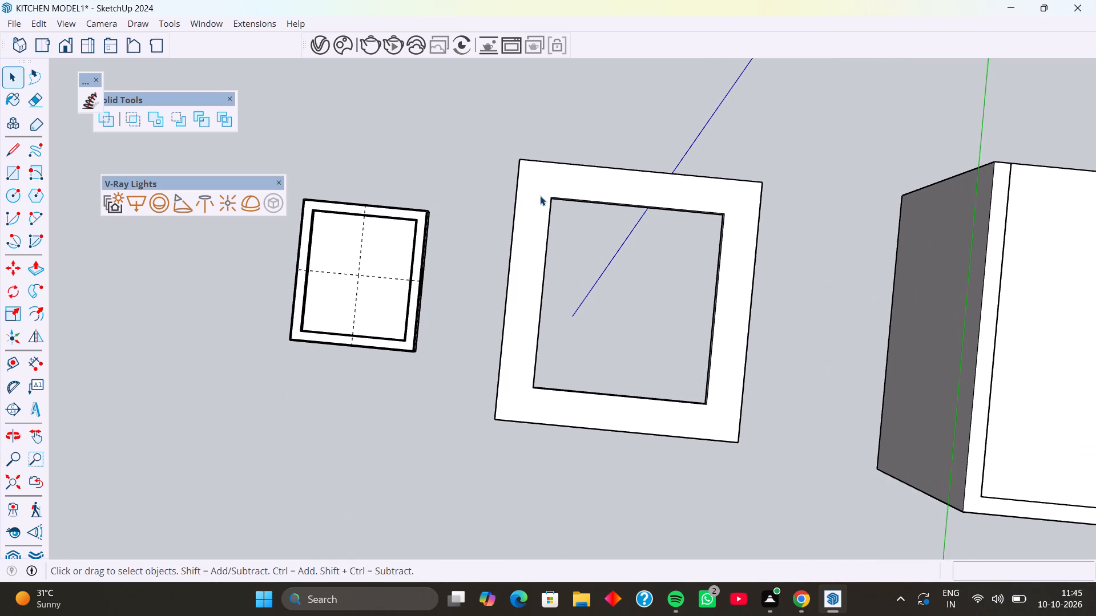
pyautogui.scroll(1, 540, 196)
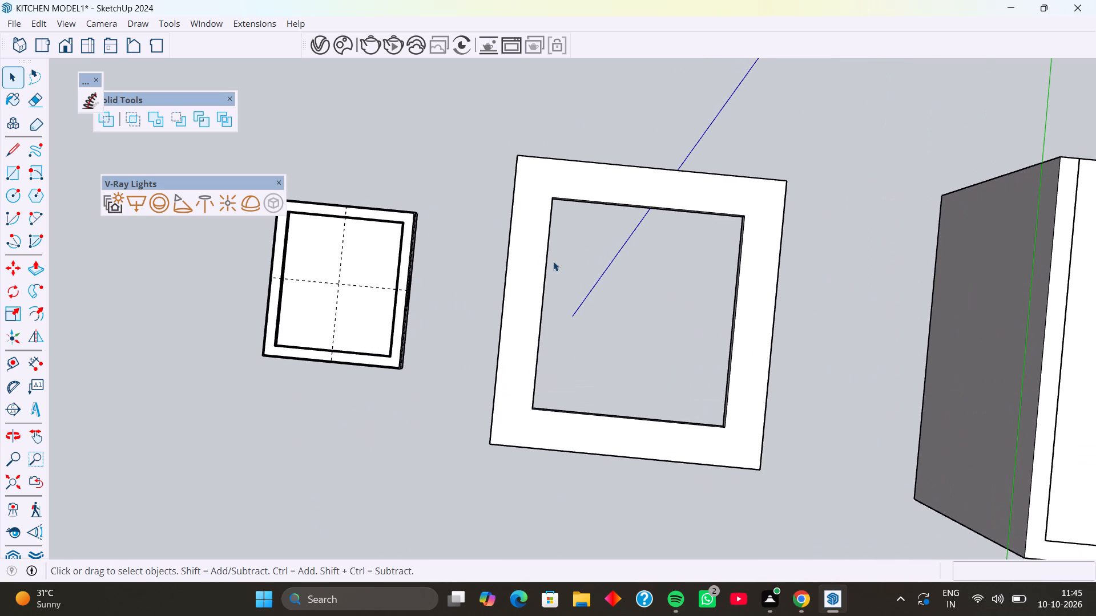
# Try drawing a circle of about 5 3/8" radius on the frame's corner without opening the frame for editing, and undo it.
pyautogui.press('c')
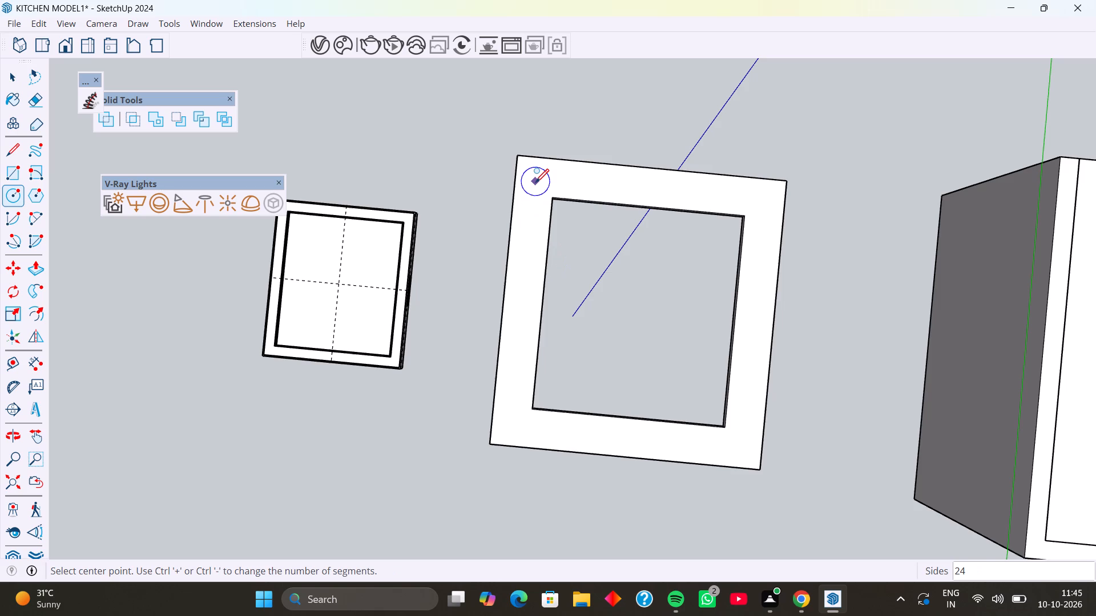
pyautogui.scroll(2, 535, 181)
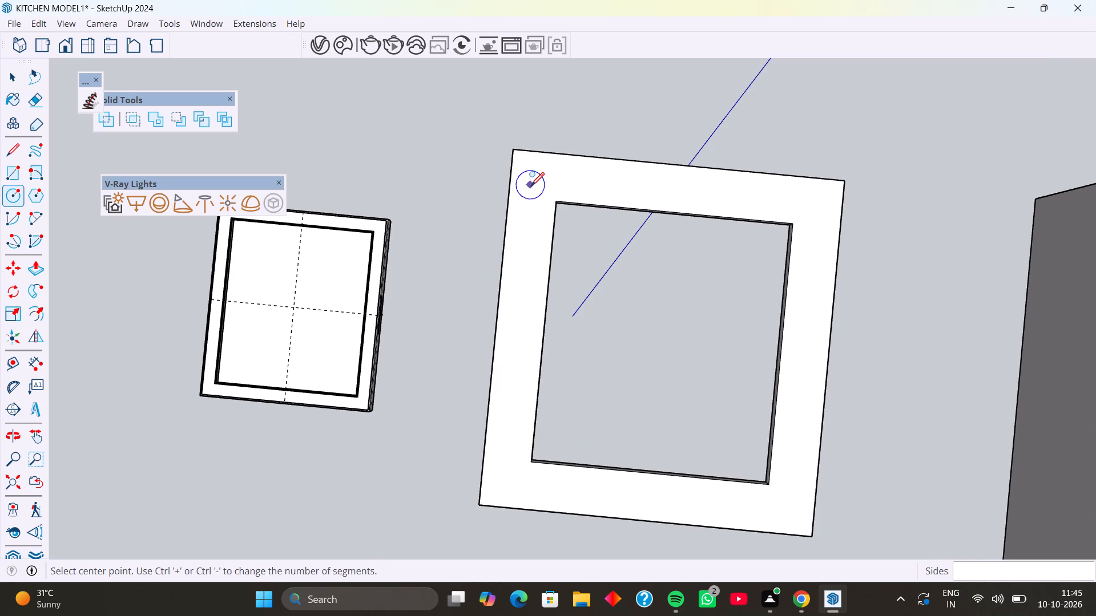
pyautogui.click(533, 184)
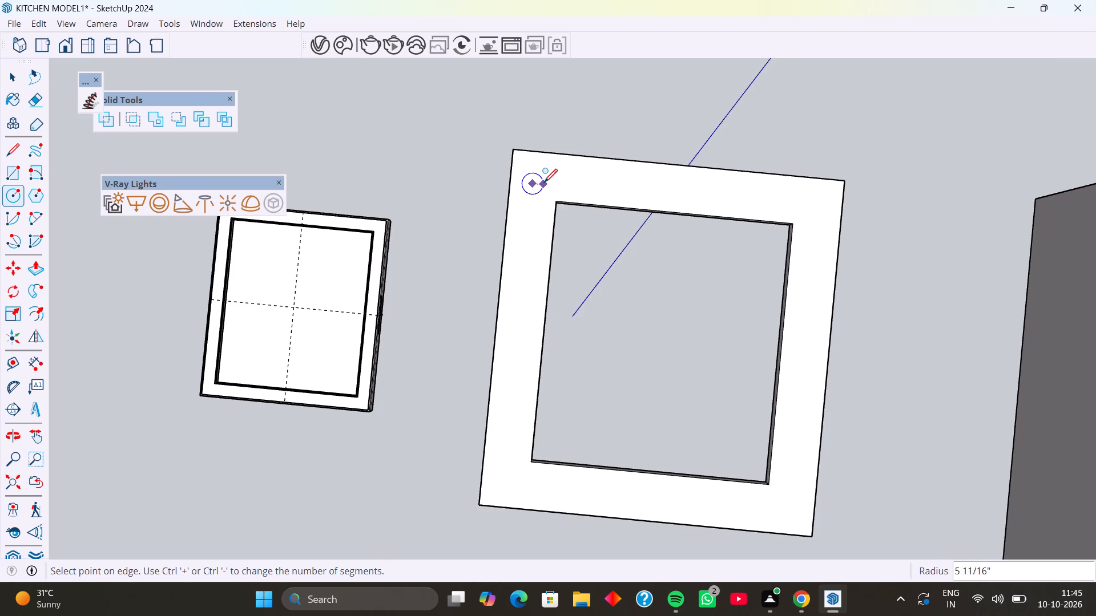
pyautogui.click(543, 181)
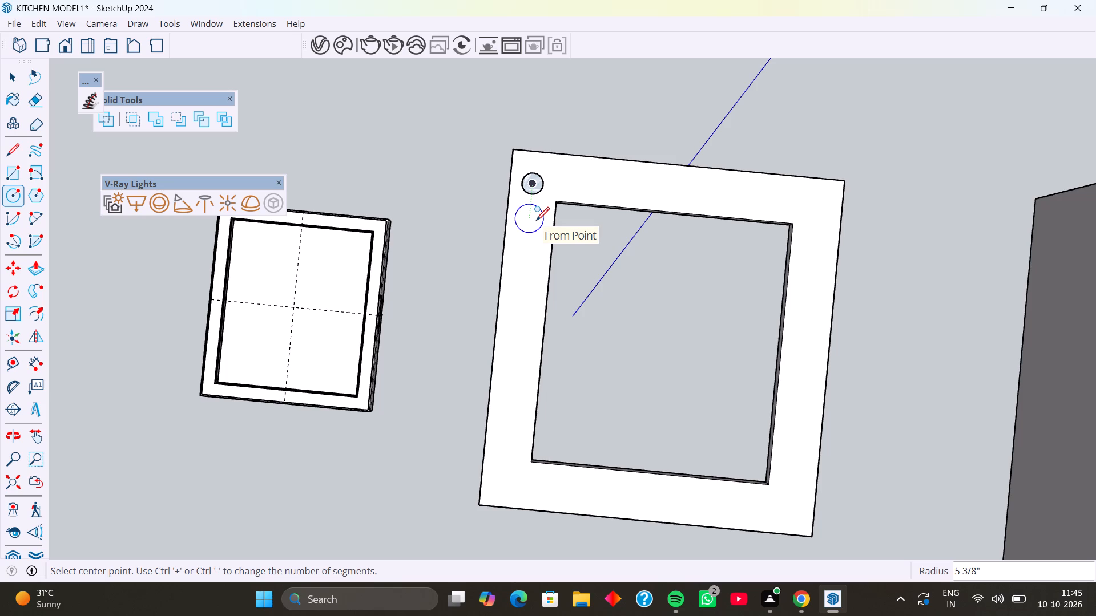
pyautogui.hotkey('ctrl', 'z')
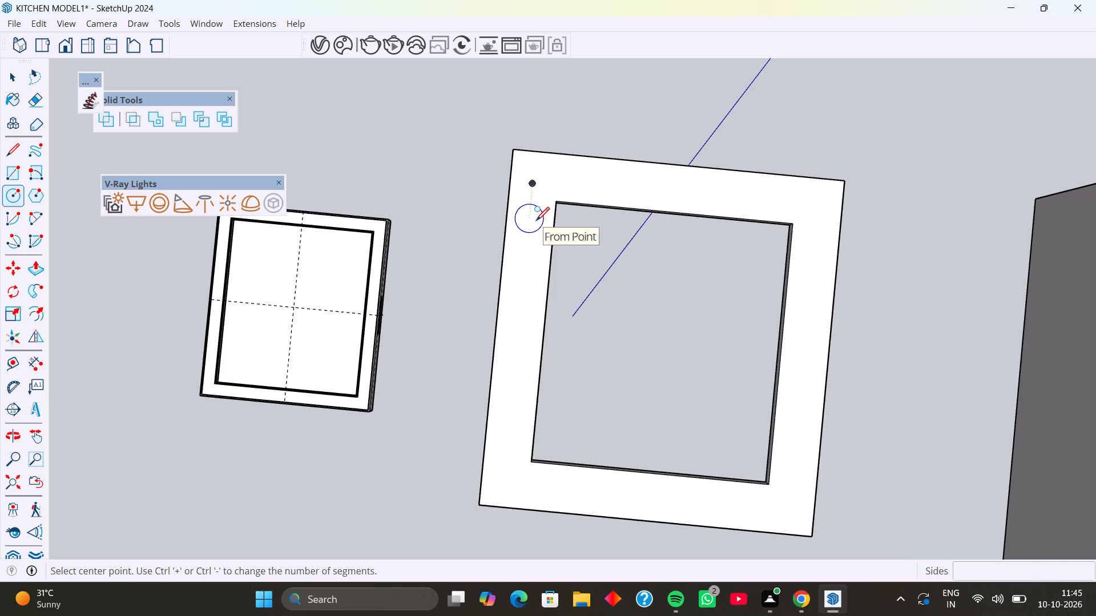
# Open the square frame for editing and draw a circle of about 5 9/16" radius in the corner at its axis origin.
pyautogui.press('space')
pyautogui.doubleClick(546, 200)
pyautogui.click(542, 200)
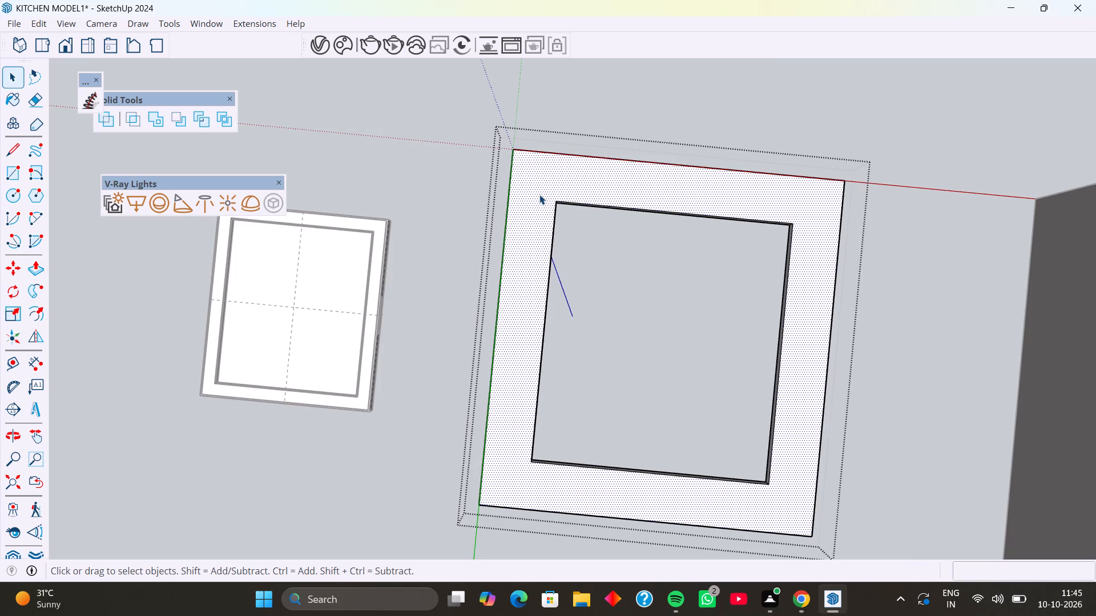
pyautogui.press('c')
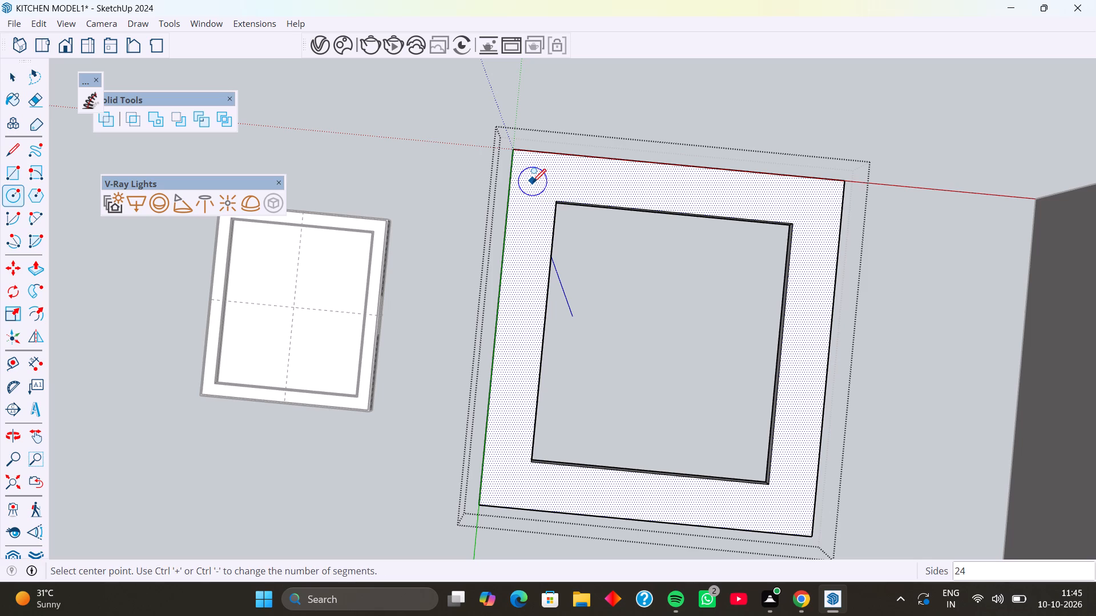
pyautogui.click(533, 178)
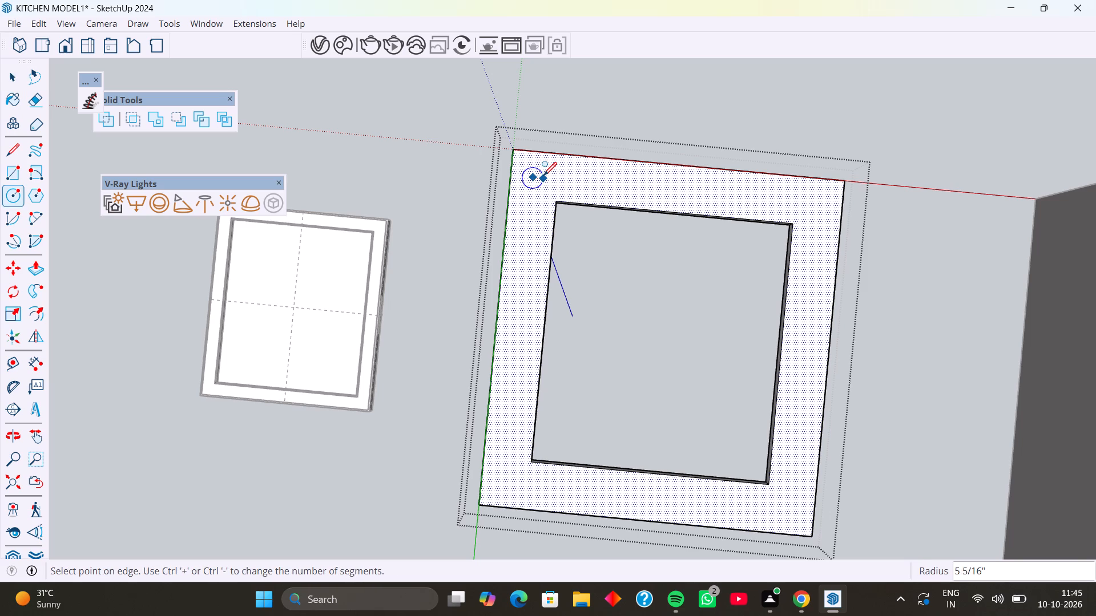
pyautogui.click(545, 175)
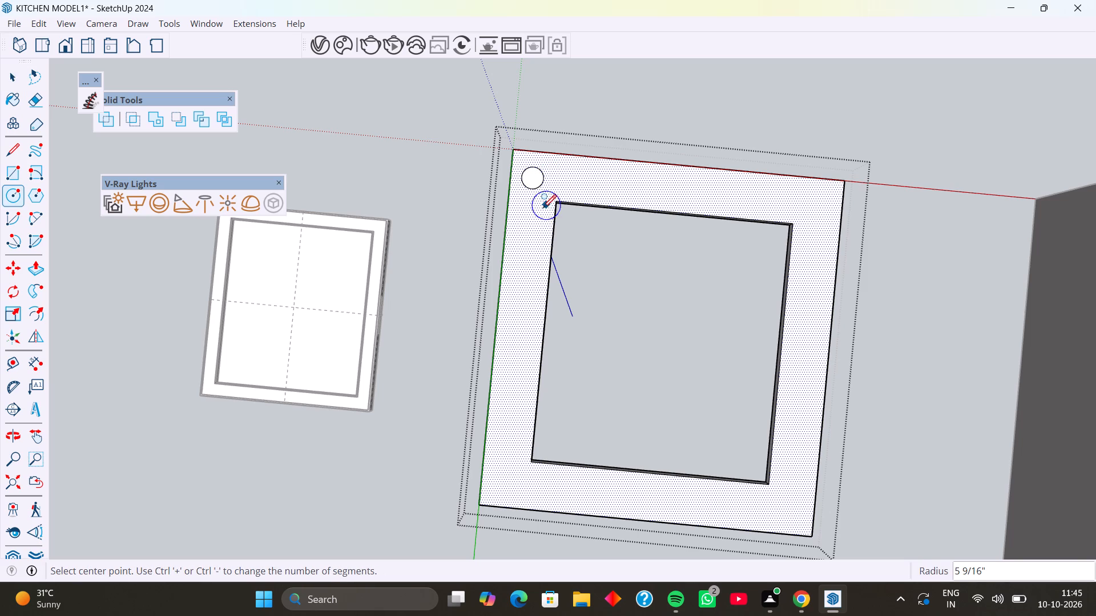
pyautogui.press('space')
# Select the circle's edge, show the Default Tray and set the circle's segments to 40.
pyautogui.scroll(3, 539, 198)
pyautogui.click(539, 184)
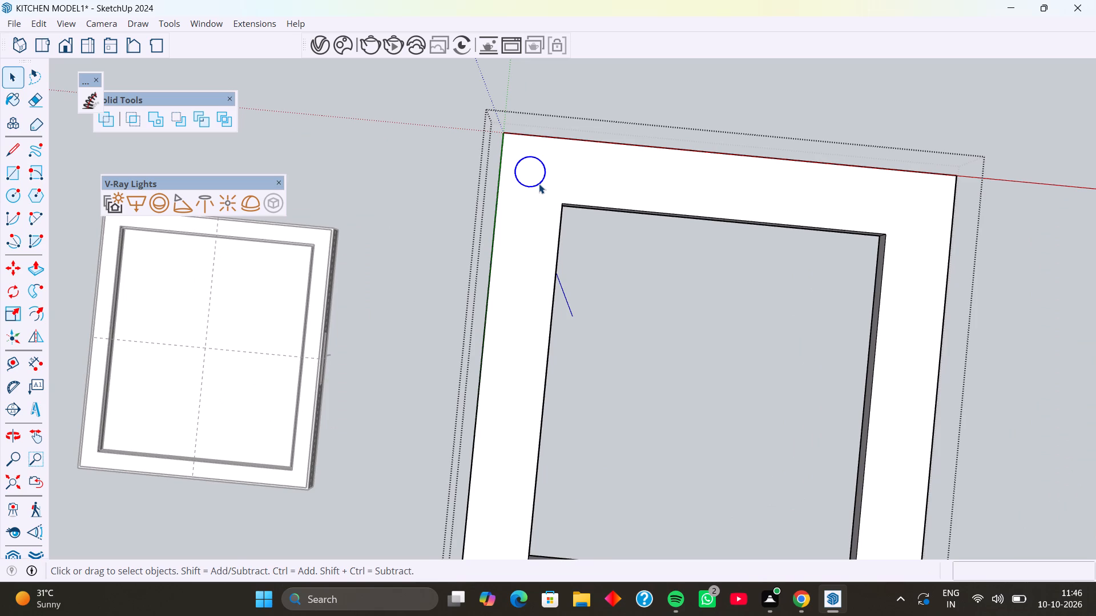
pyautogui.scroll(20, 539, 184)
pyautogui.scroll(3, 539, 184)
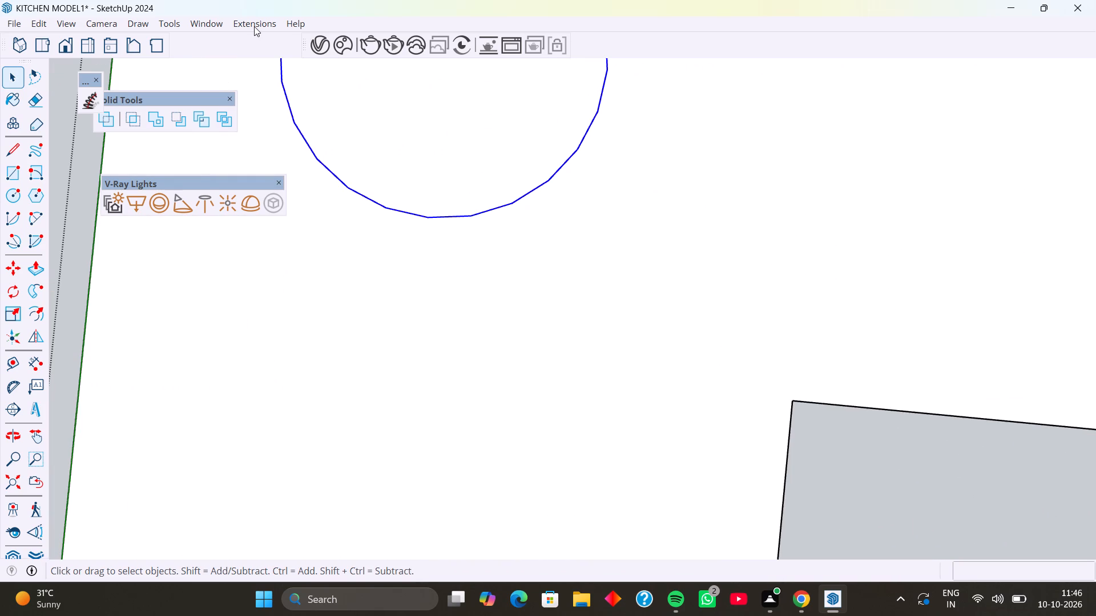
pyautogui.click(219, 23)
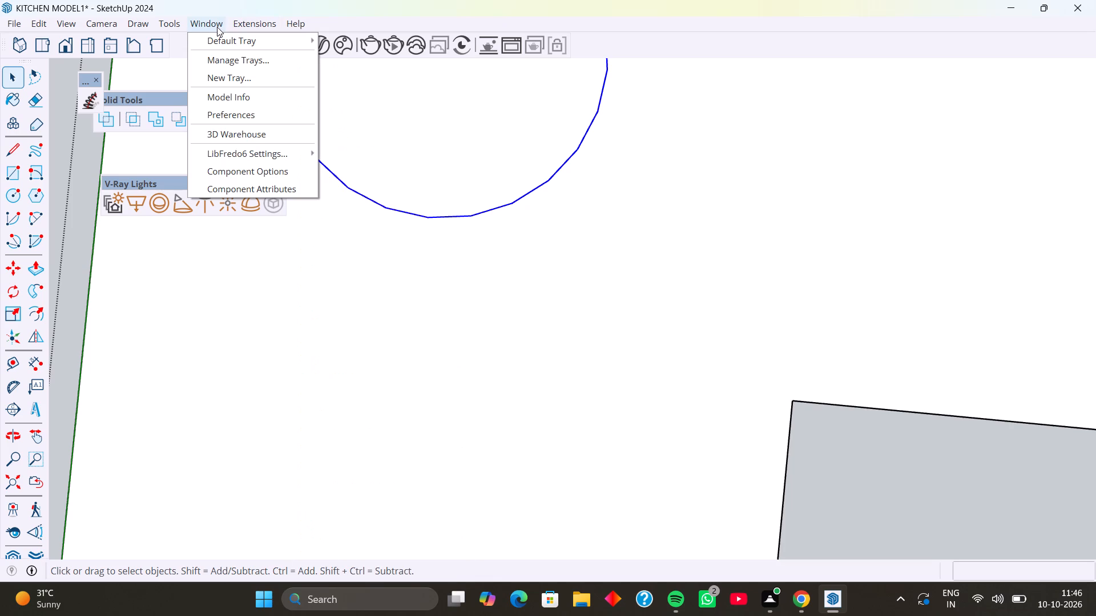
pyautogui.click(230, 49)
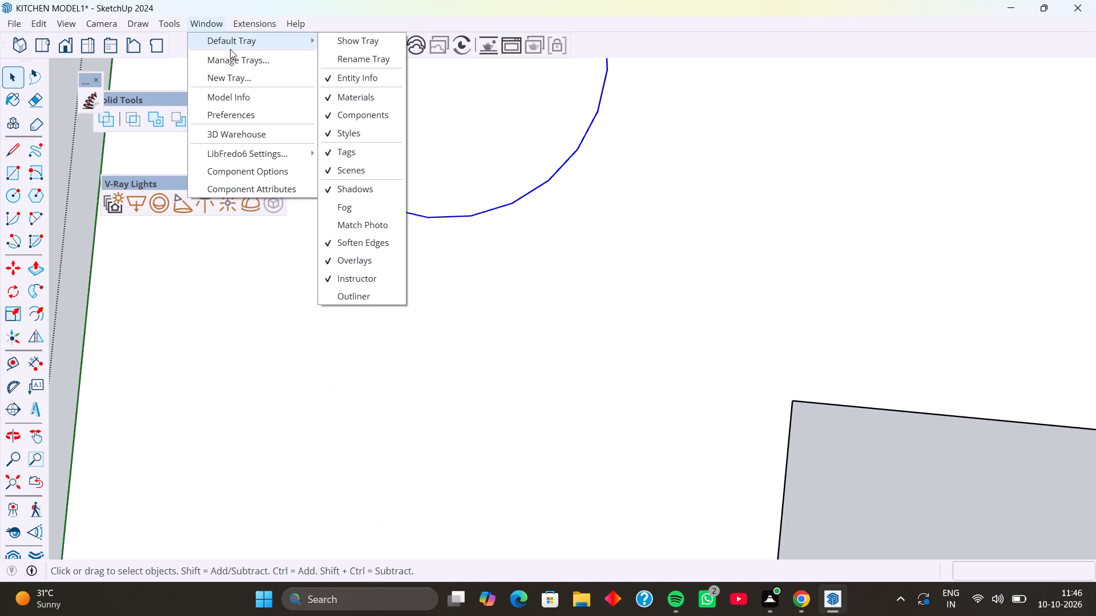
pyautogui.click(241, 43)
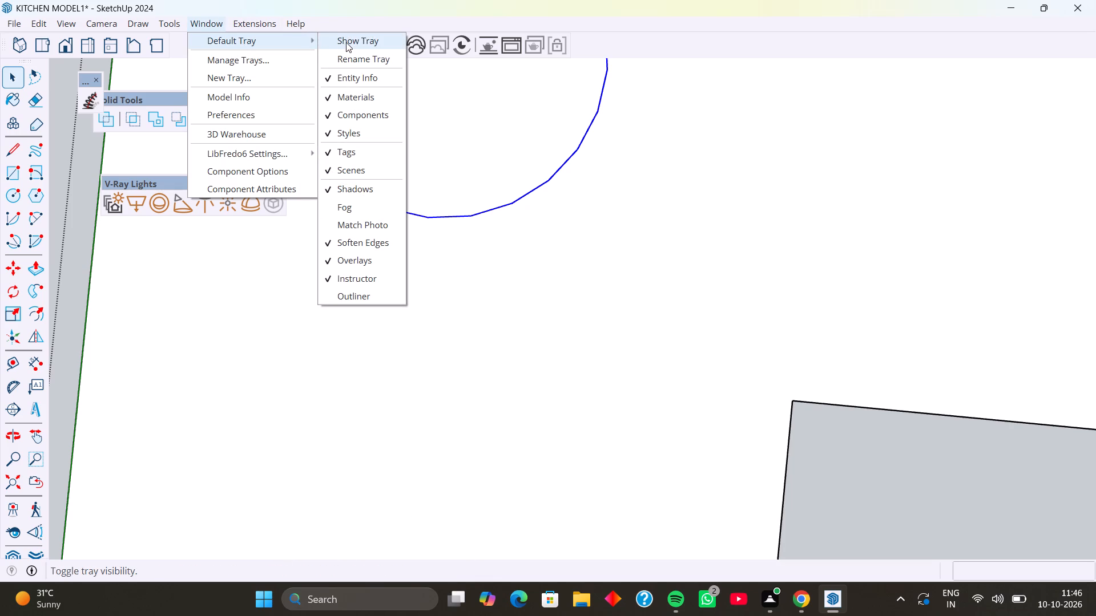
pyautogui.click(346, 42)
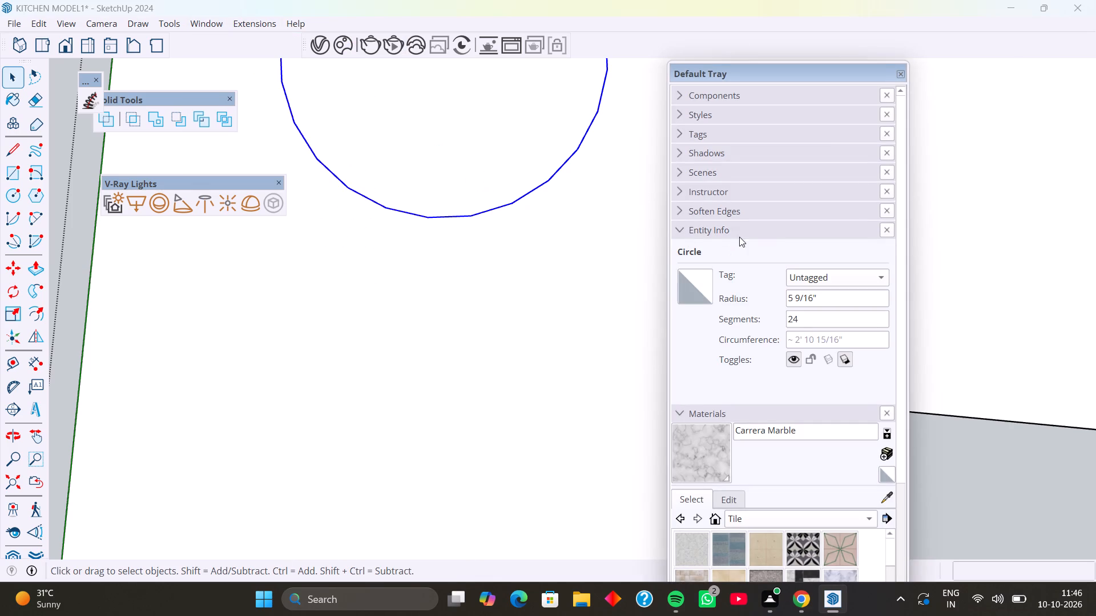
pyautogui.scroll(-4, 739, 297)
pyautogui.scroll(2, 739, 297)
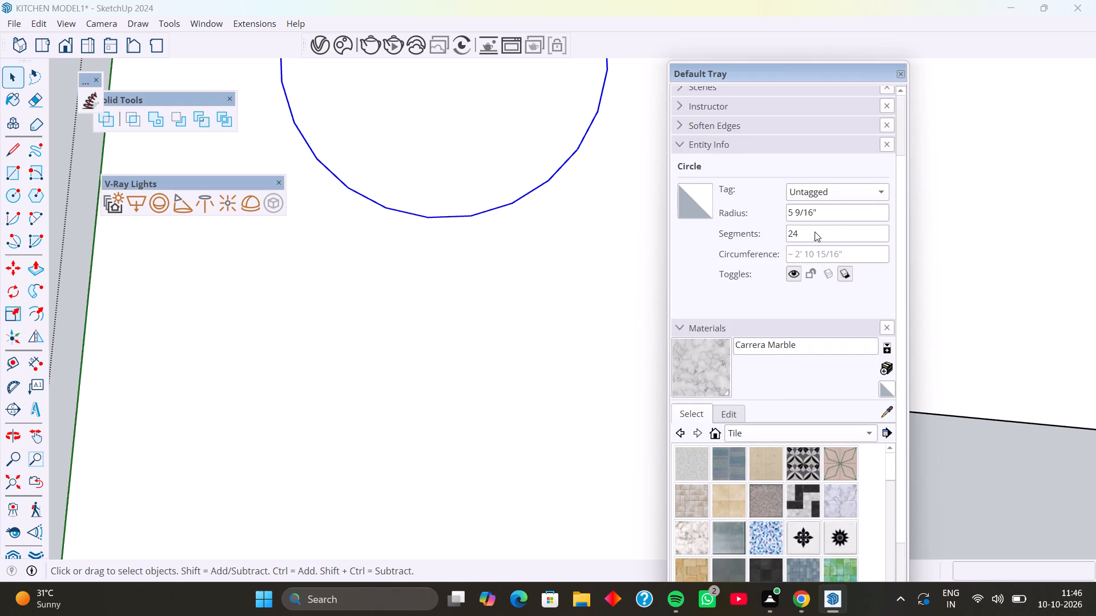
pyautogui.moveTo(807, 230); pyautogui.dragTo(783, 234)
pyautogui.write('40')
pyautogui.press('Return')
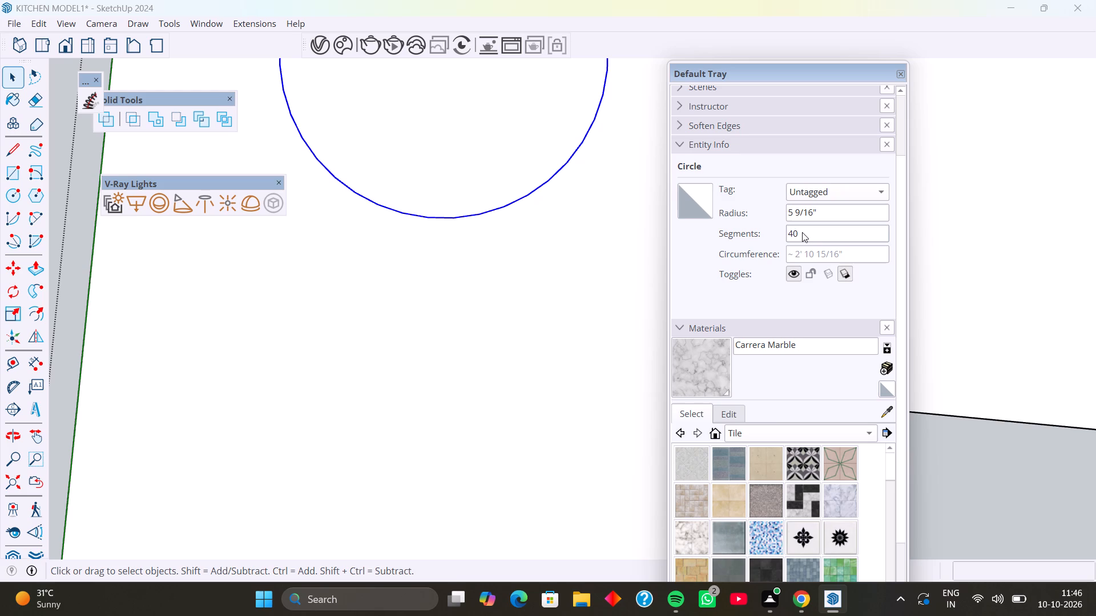
# Set the circle's segments to 60 and close the Default Tray.
pyautogui.moveTo(802, 232); pyautogui.dragTo(781, 235)
pyautogui.write('60')
pyautogui.press('Return')
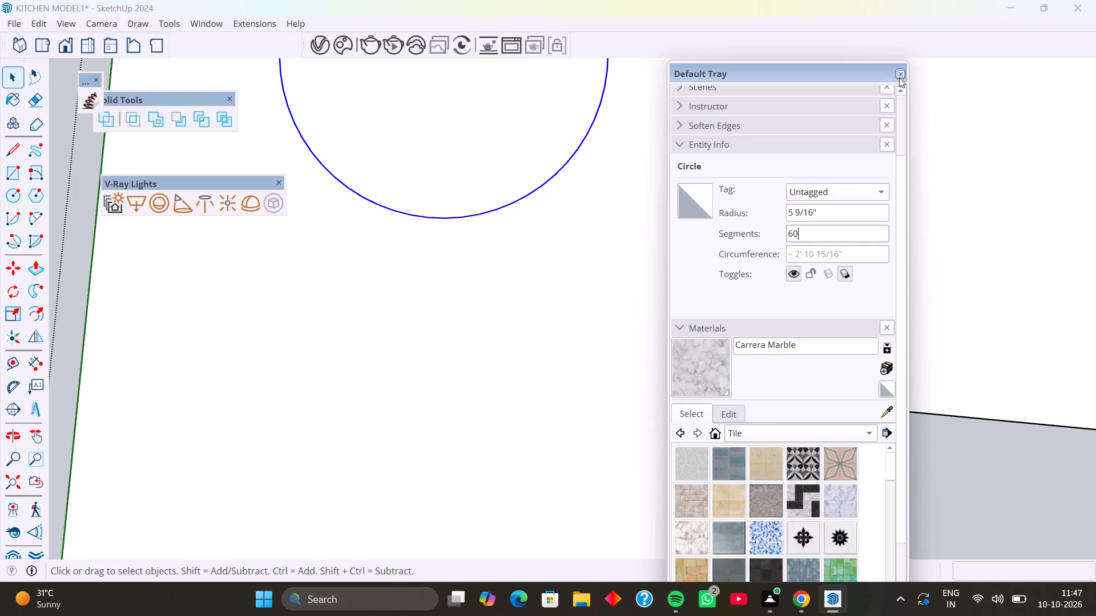
pyautogui.click(899, 78)
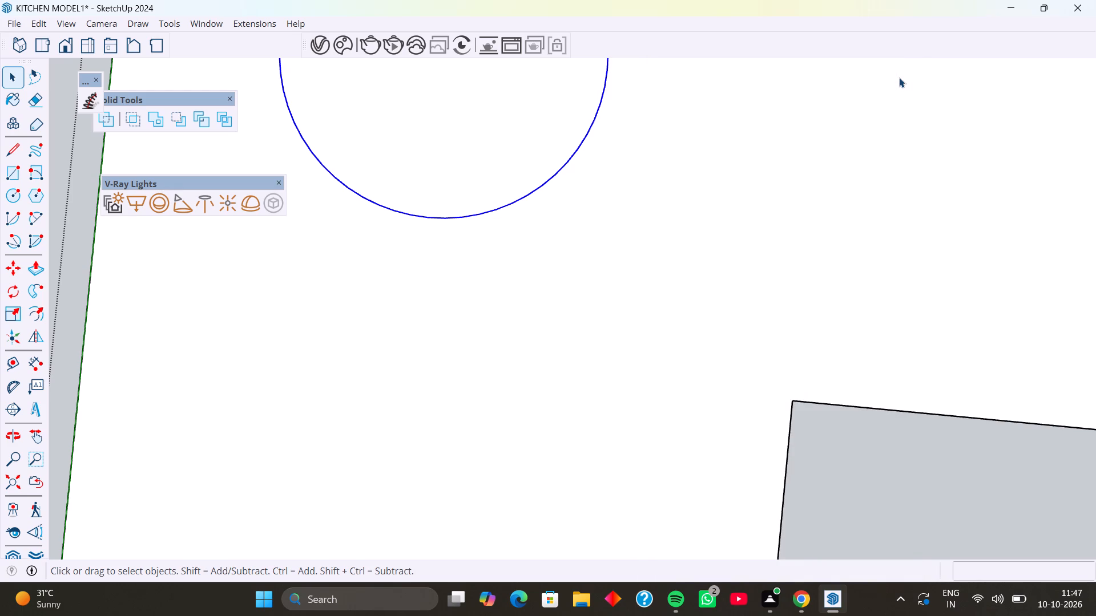
# Offset the circle outward, entering 2" first and correcting the distance to 1", to outline a ring around it.
pyautogui.scroll(-6, 594, 193)
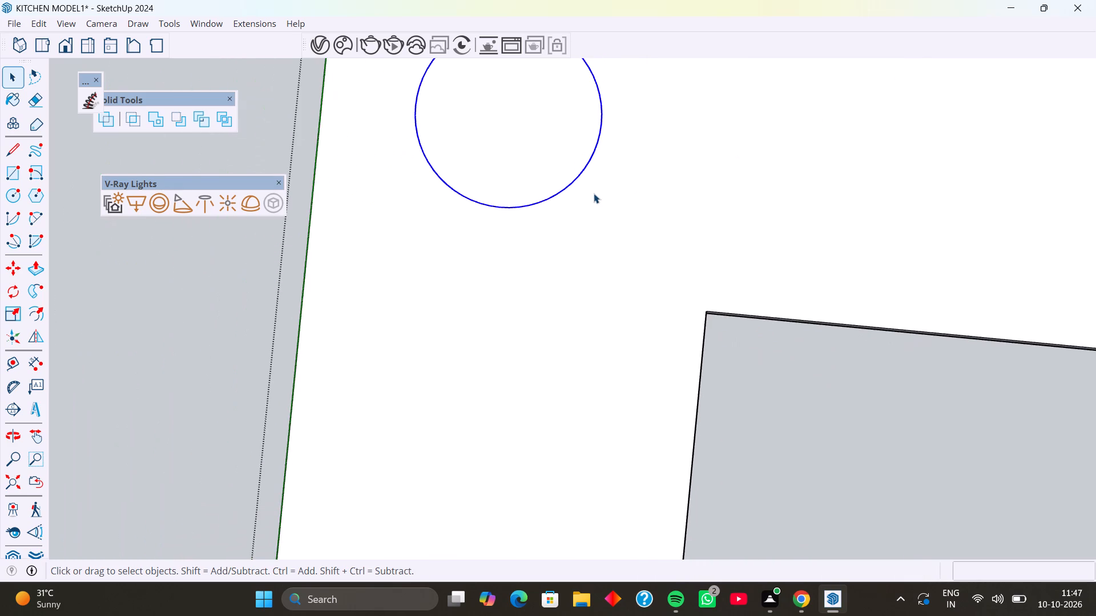
pyautogui.press('f')
pyautogui.click(590, 183)
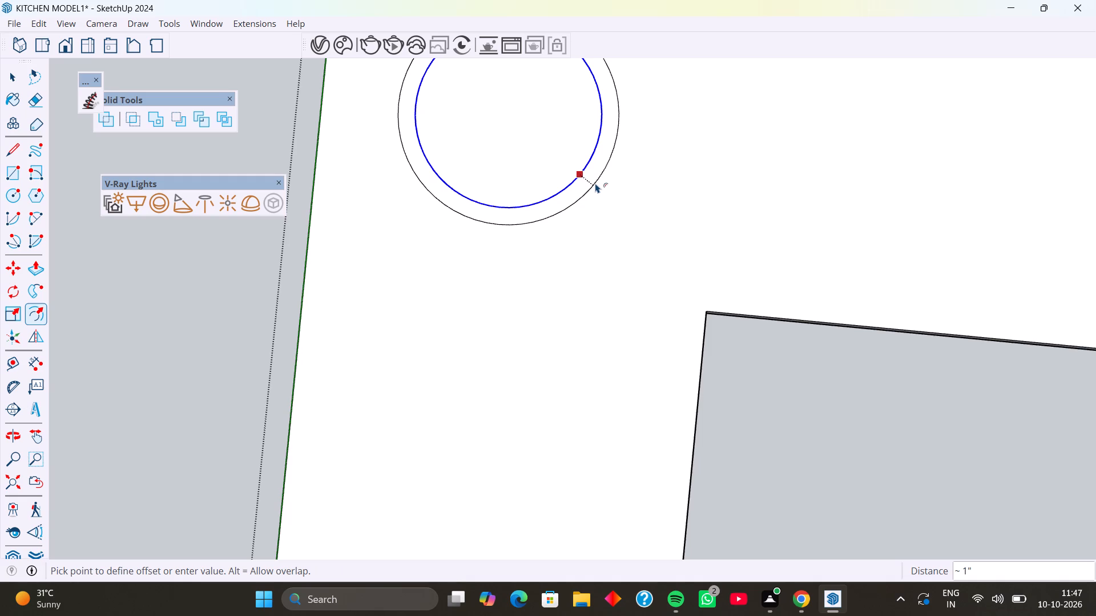
pyautogui.press('2')
pyautogui.press('Return')
pyautogui.press('1')
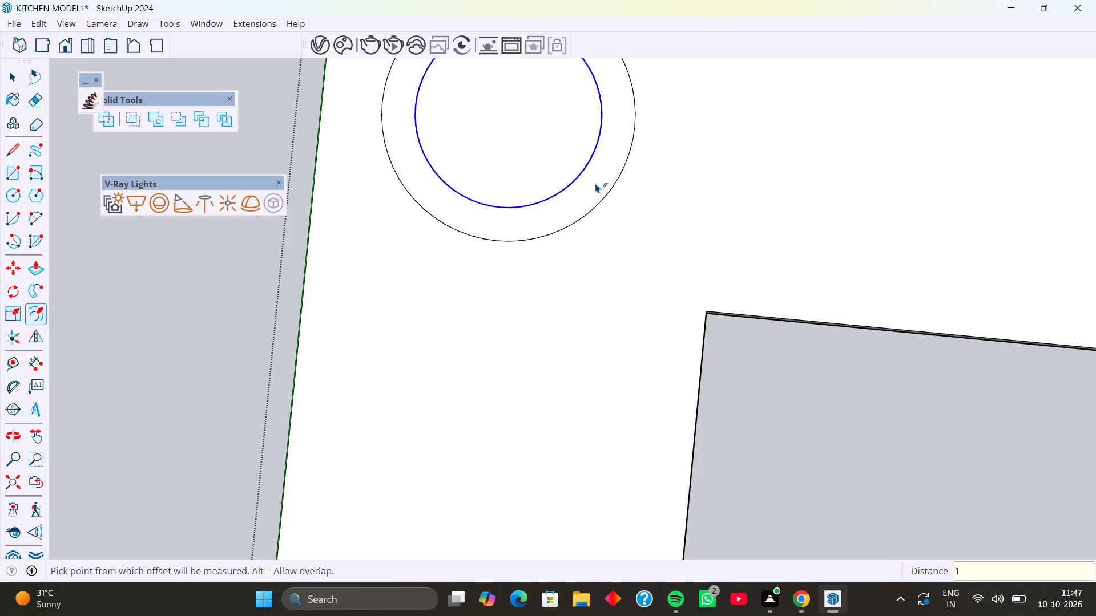
pyautogui.press('Return')
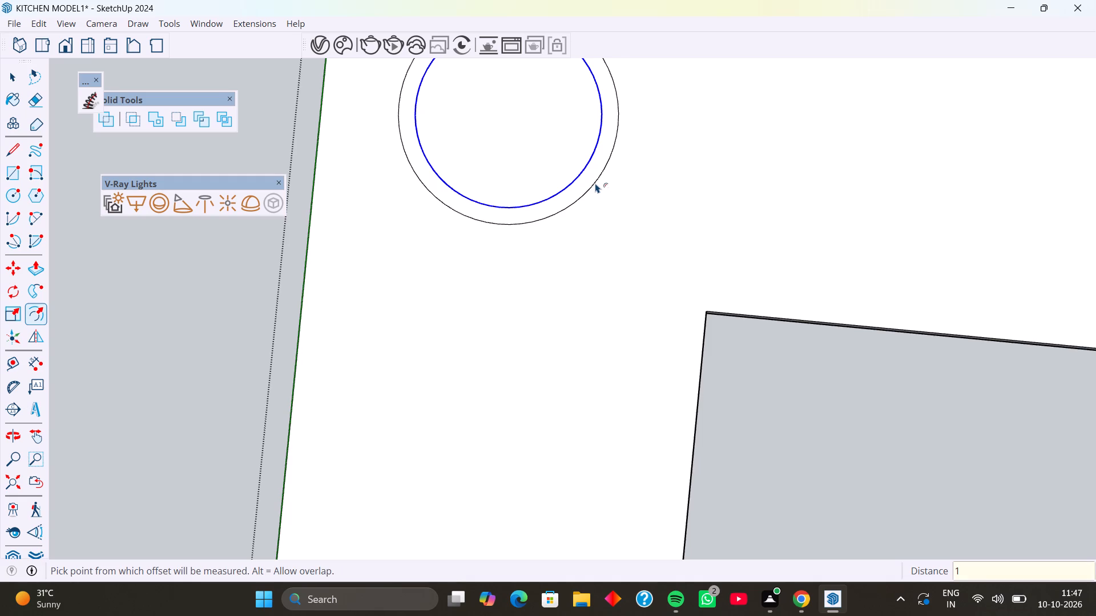
pyautogui.press('space')
# Push/Pull the ring face around the circle outward by 1".
pyautogui.click(546, 170)
pyautogui.moveTo(541, 171); pyautogui.dragTo(538, 193, button='middle')
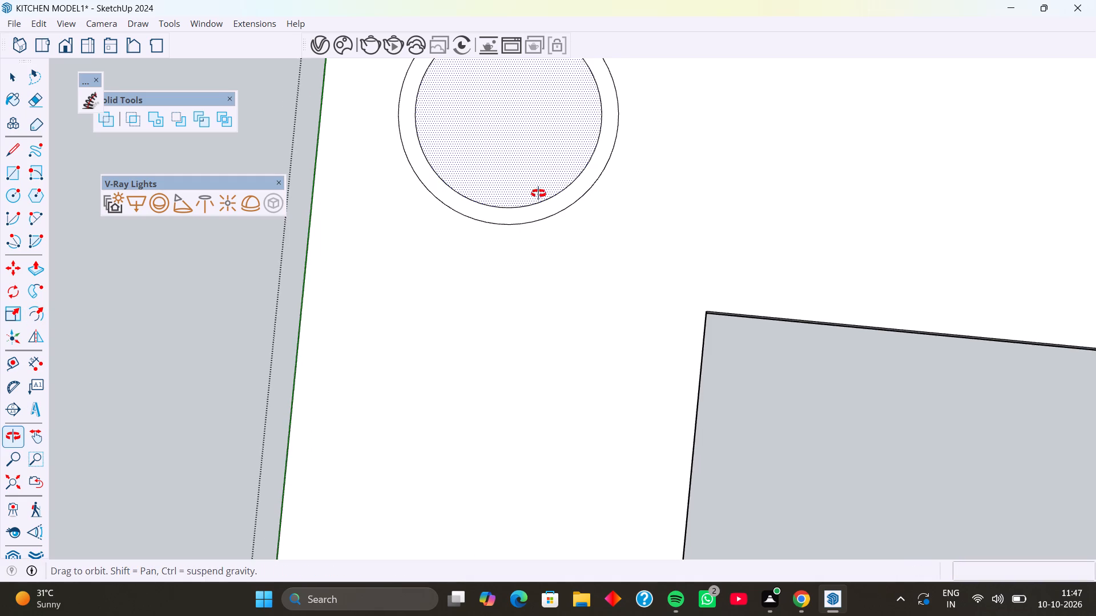
pyautogui.moveTo(538, 193); pyautogui.dragTo(529, 269, button='middle')
pyautogui.scroll(-2, 526, 196)
pyautogui.moveTo(526, 196); pyautogui.dragTo(530, 224, button='middle')
pyautogui.scroll(-1, 530, 224)
pyautogui.keyDown('shift'); pyautogui.moveTo(535, 163); pyautogui.dragTo(525, 232, button='middle'); pyautogui.keyUp('shift')
pyautogui.middleClick(525, 232)
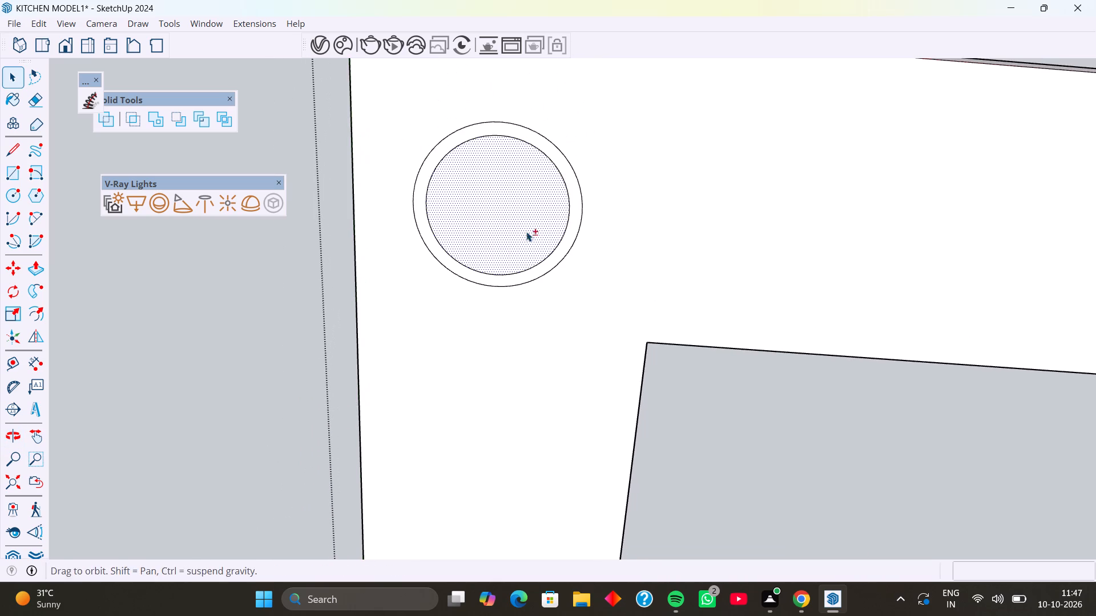
pyautogui.click(568, 241)
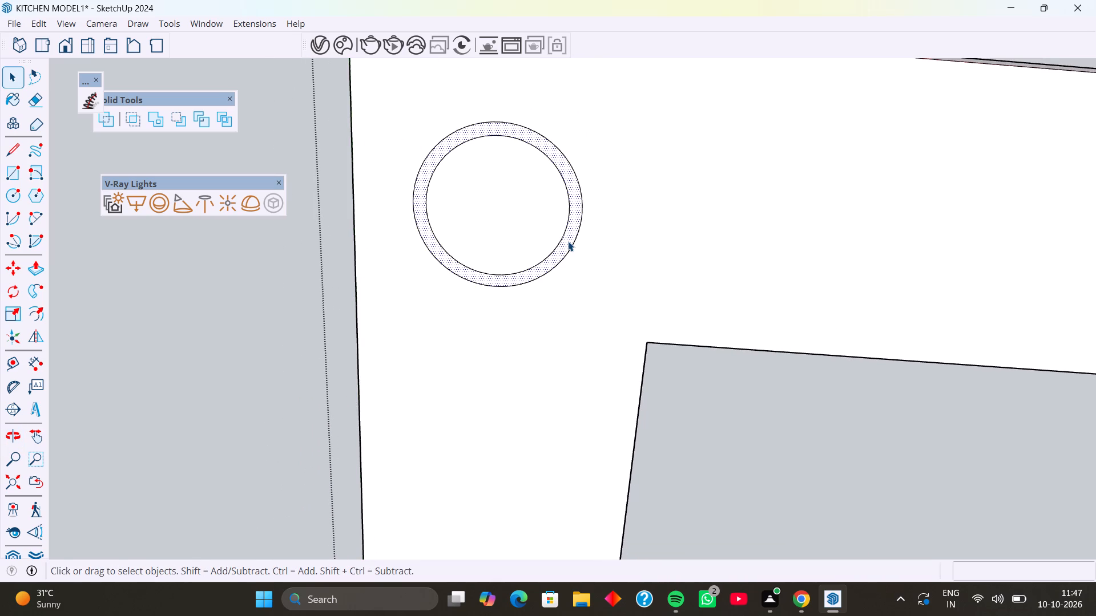
pyautogui.press('p')
pyautogui.click(568, 241)
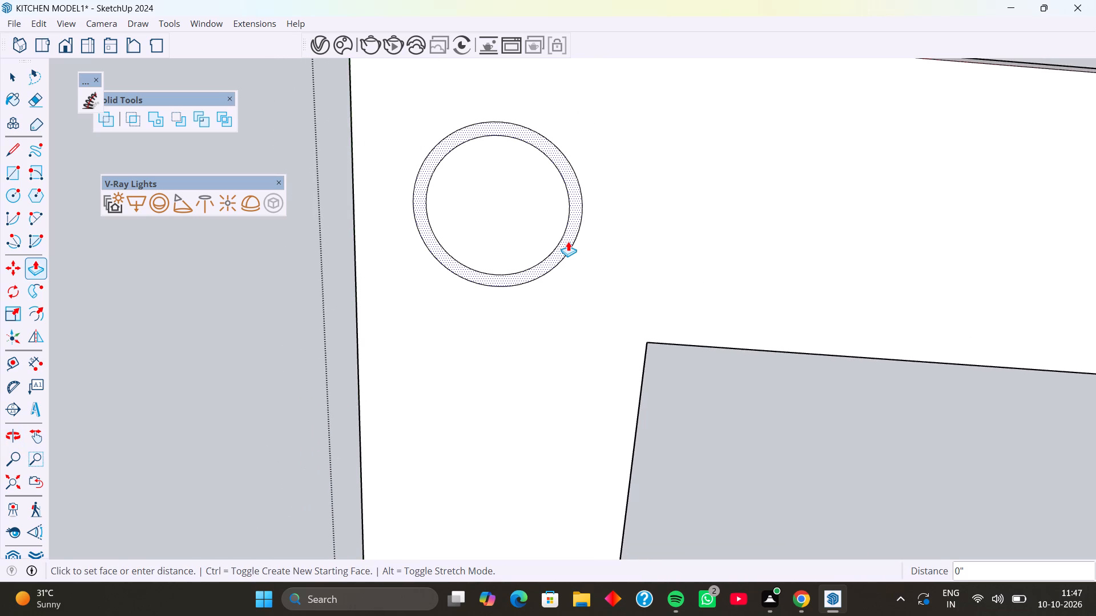
pyautogui.press('1')
pyautogui.press('Return')
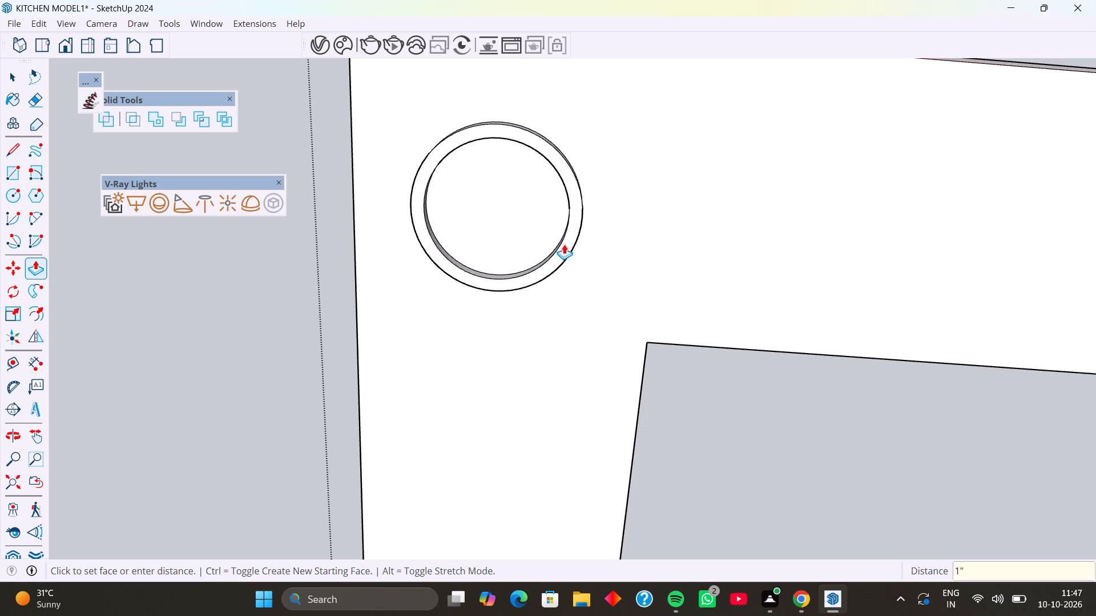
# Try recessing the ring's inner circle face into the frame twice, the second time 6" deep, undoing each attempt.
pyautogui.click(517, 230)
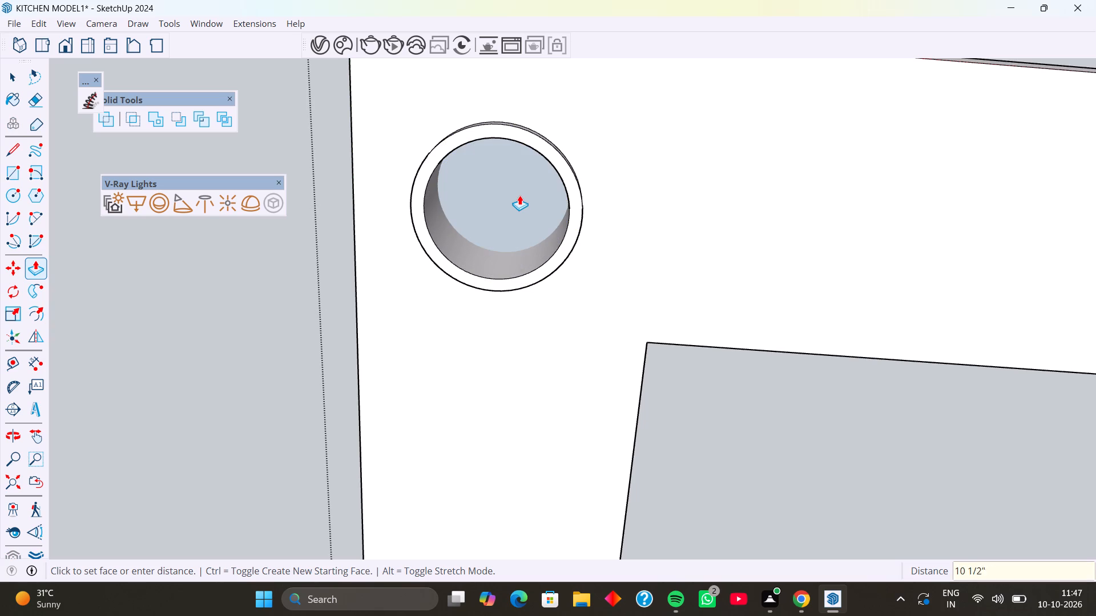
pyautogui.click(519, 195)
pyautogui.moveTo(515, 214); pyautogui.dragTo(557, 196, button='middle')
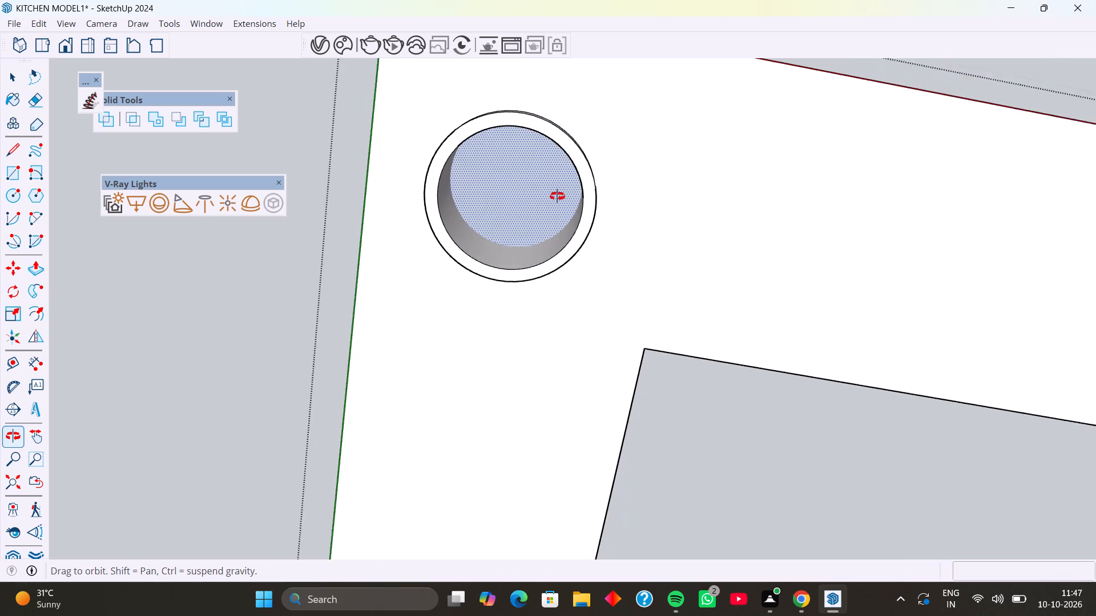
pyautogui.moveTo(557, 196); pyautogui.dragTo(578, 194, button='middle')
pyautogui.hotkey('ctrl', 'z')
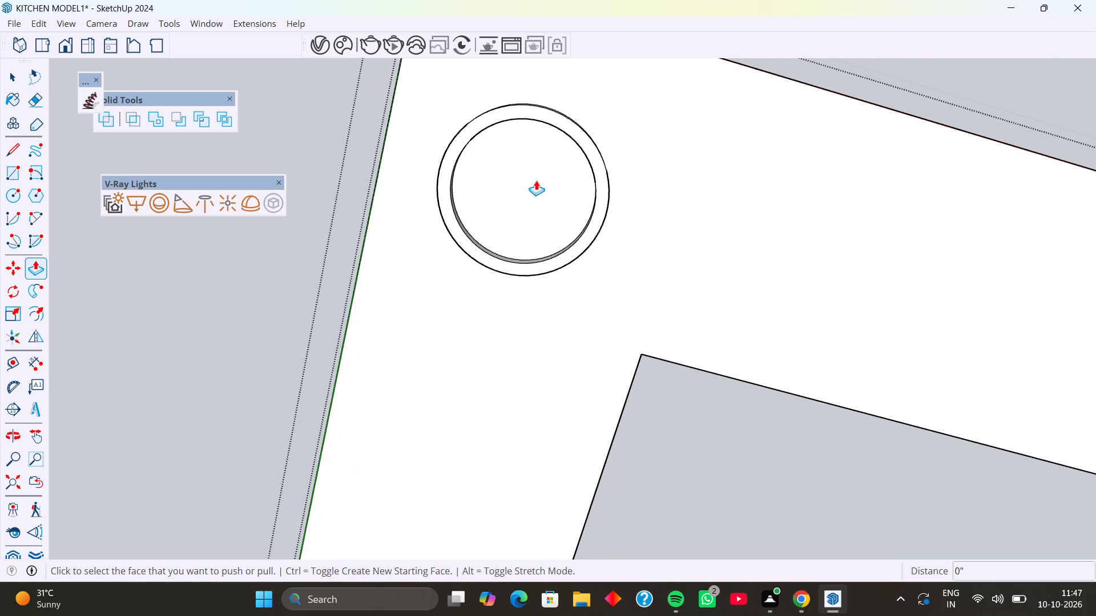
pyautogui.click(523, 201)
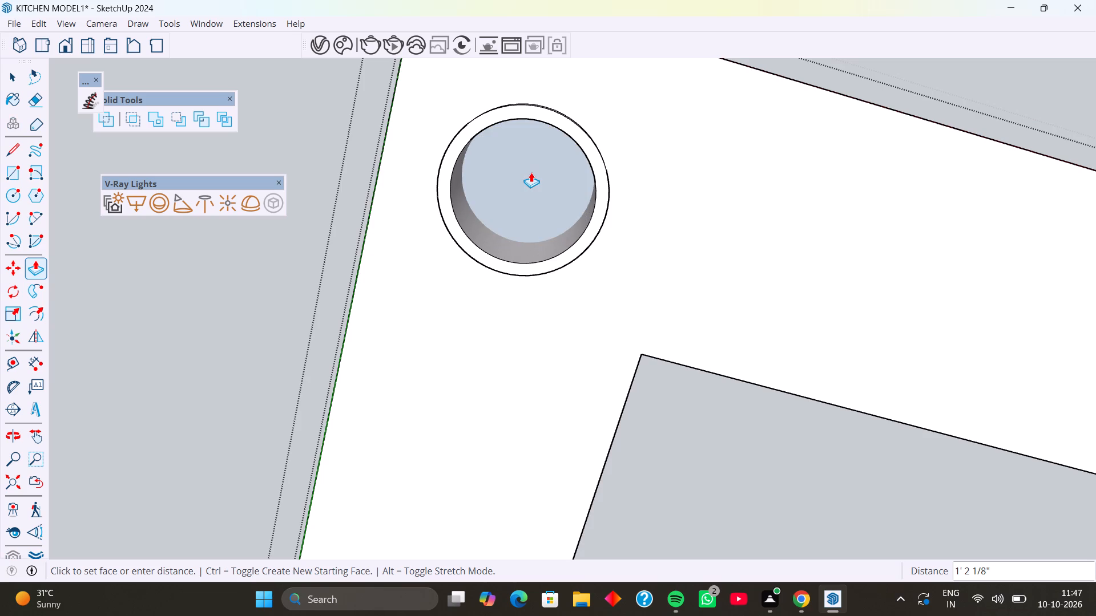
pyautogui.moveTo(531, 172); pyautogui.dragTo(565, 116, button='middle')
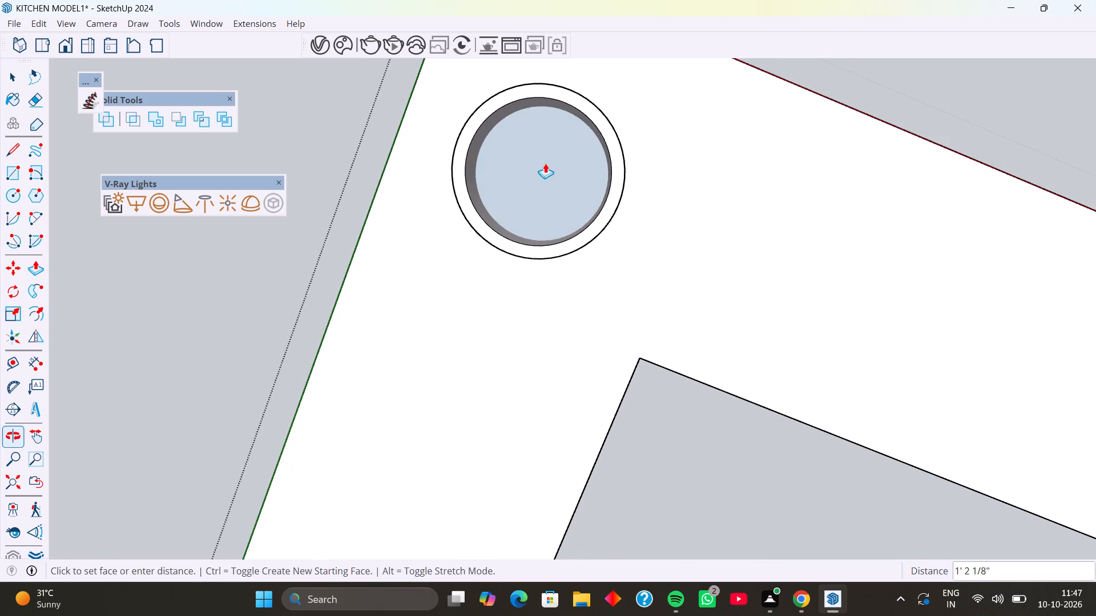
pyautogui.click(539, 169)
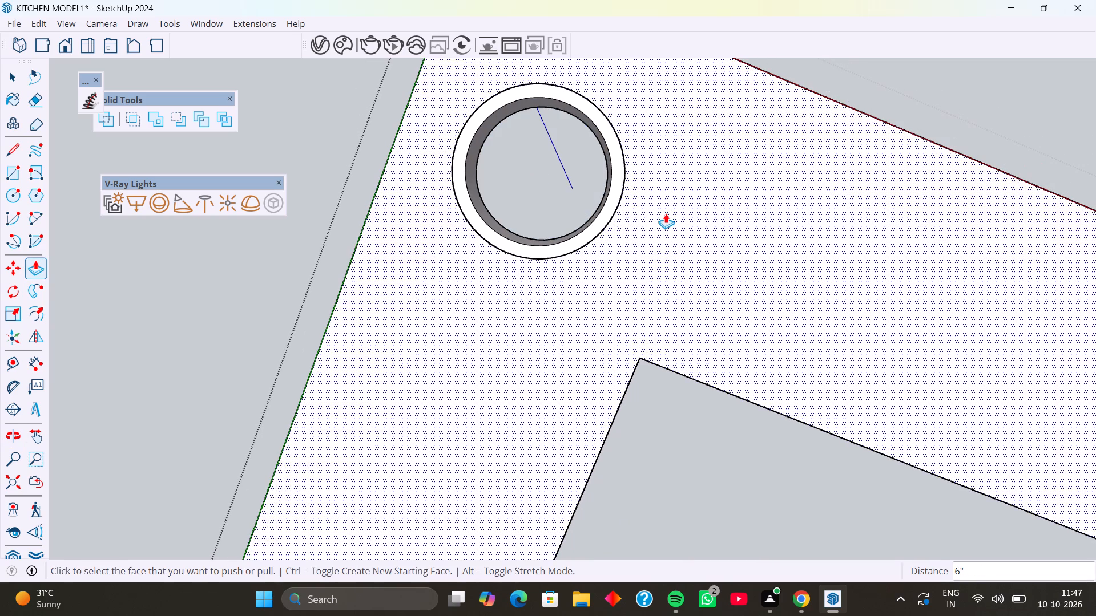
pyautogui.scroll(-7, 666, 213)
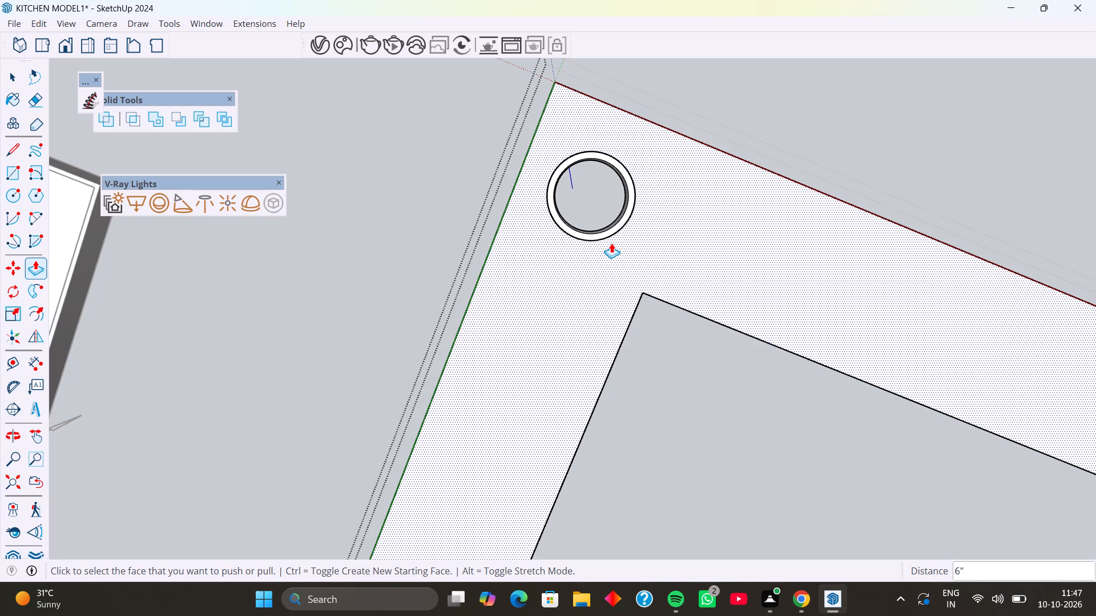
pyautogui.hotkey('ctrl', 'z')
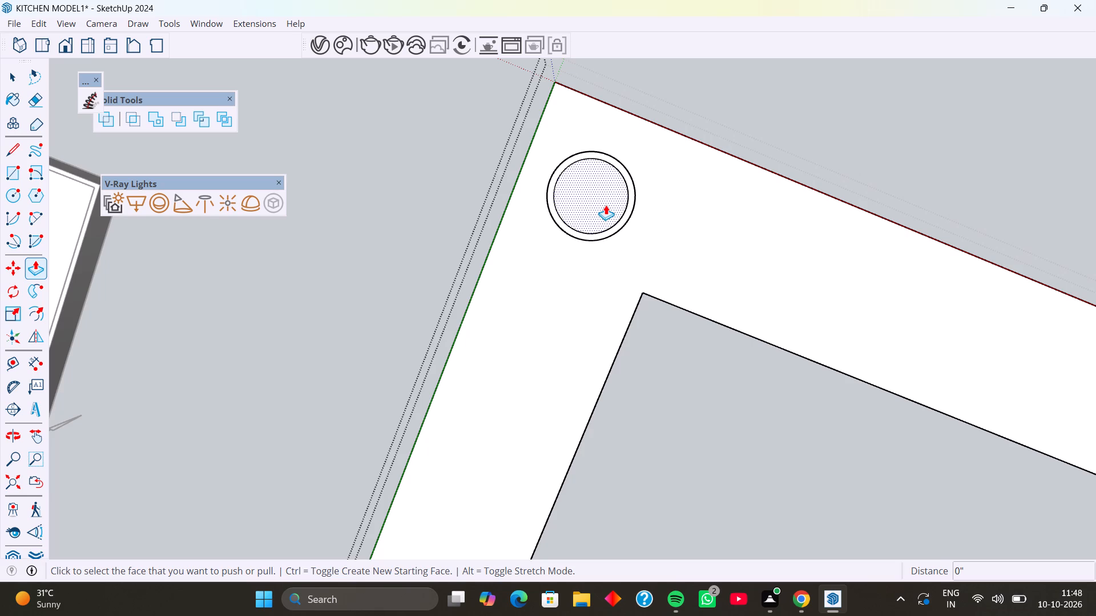
# Select the whole ringed circle and make it a component with the default settings, replacing the selection.
pyautogui.press('space')
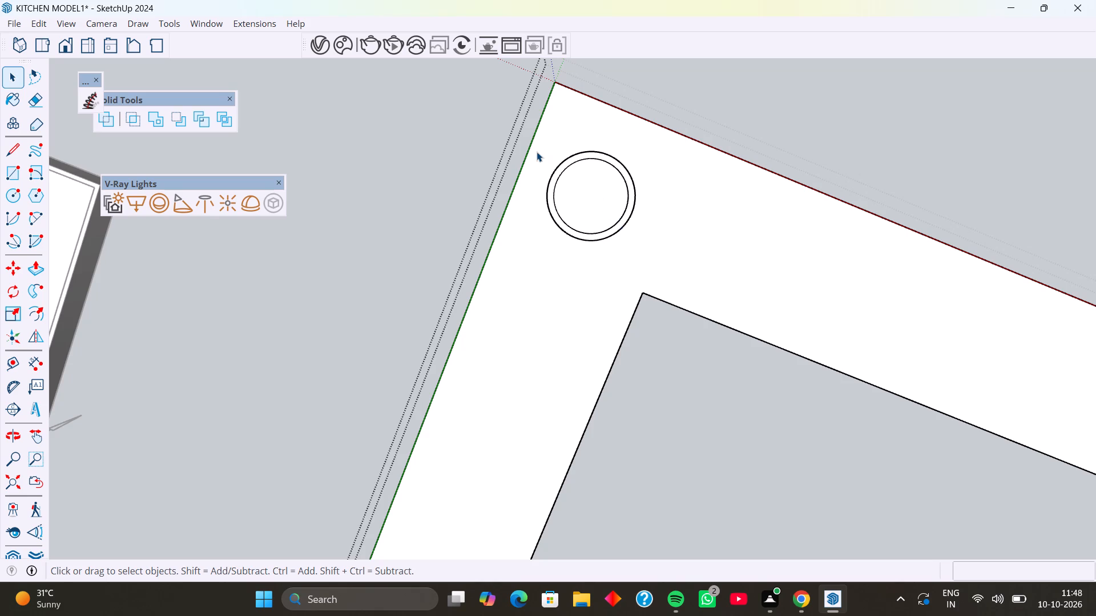
pyautogui.moveTo(541, 135); pyautogui.dragTo(642, 257)
pyautogui.moveTo(642, 257); pyautogui.dragTo(644, 258)
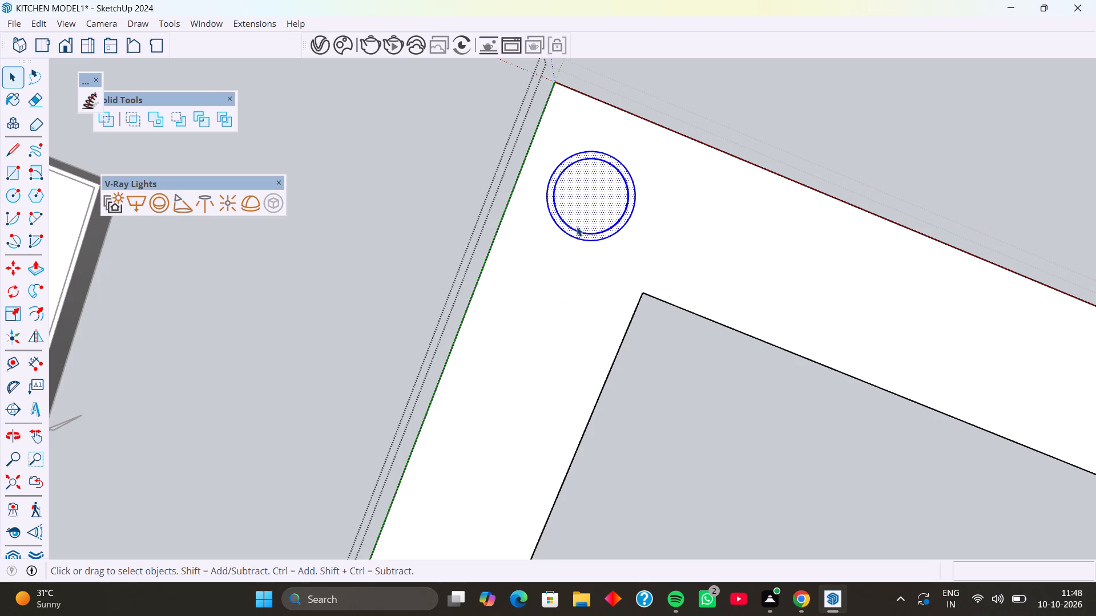
pyautogui.rightClick(578, 204)
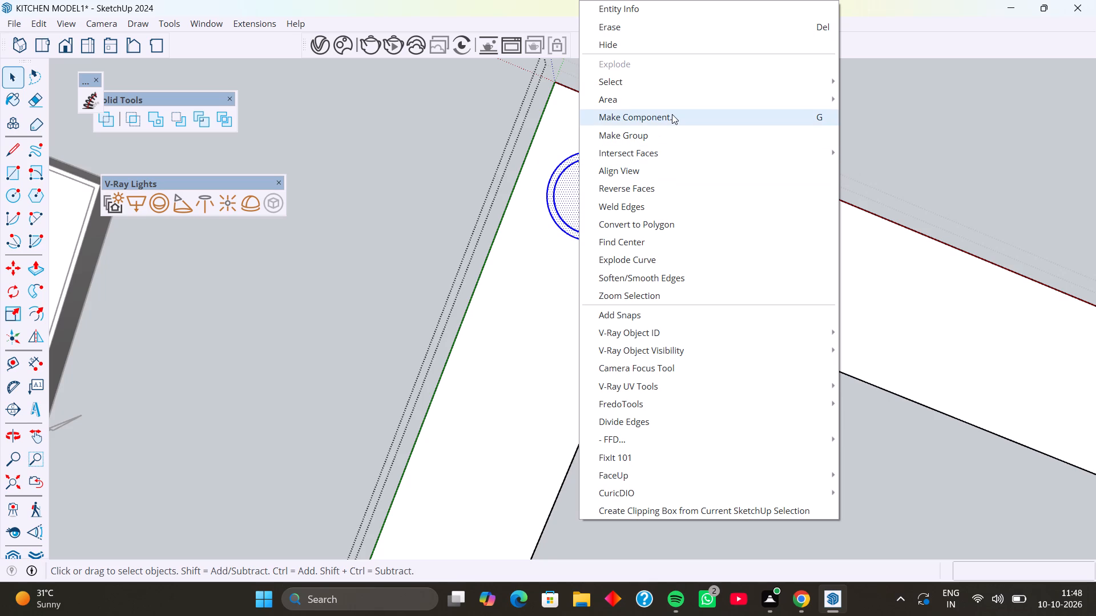
pyautogui.click(672, 114)
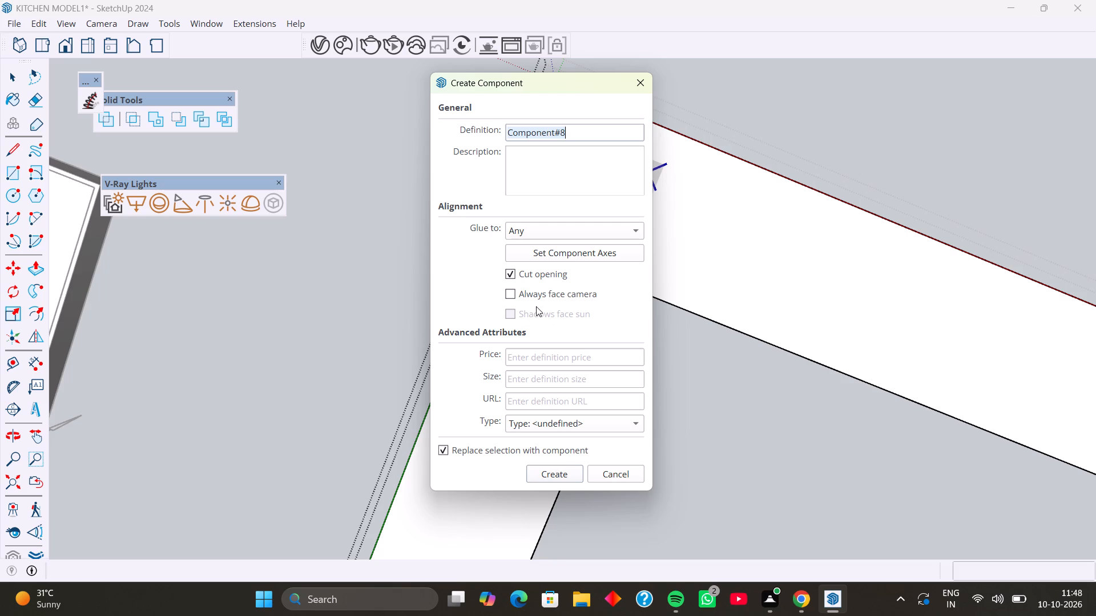
pyautogui.click(560, 476)
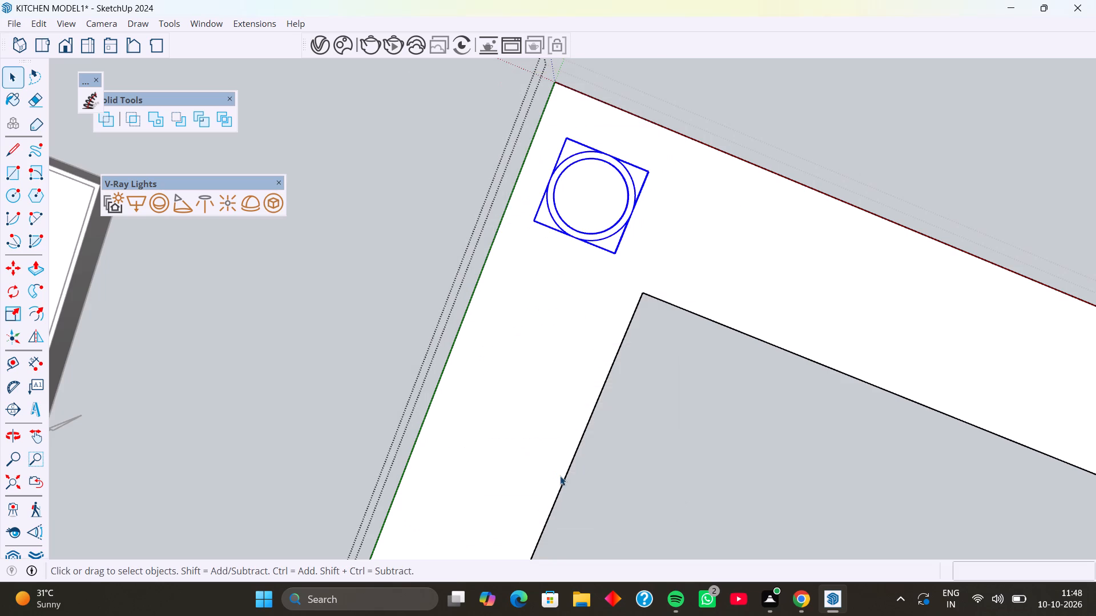
# Copy the ring component along the red axis by about 12' 5/16" to the adjacent corner of the frame.
pyautogui.moveTo(615, 243); pyautogui.dragTo(658, 235, button='middle')
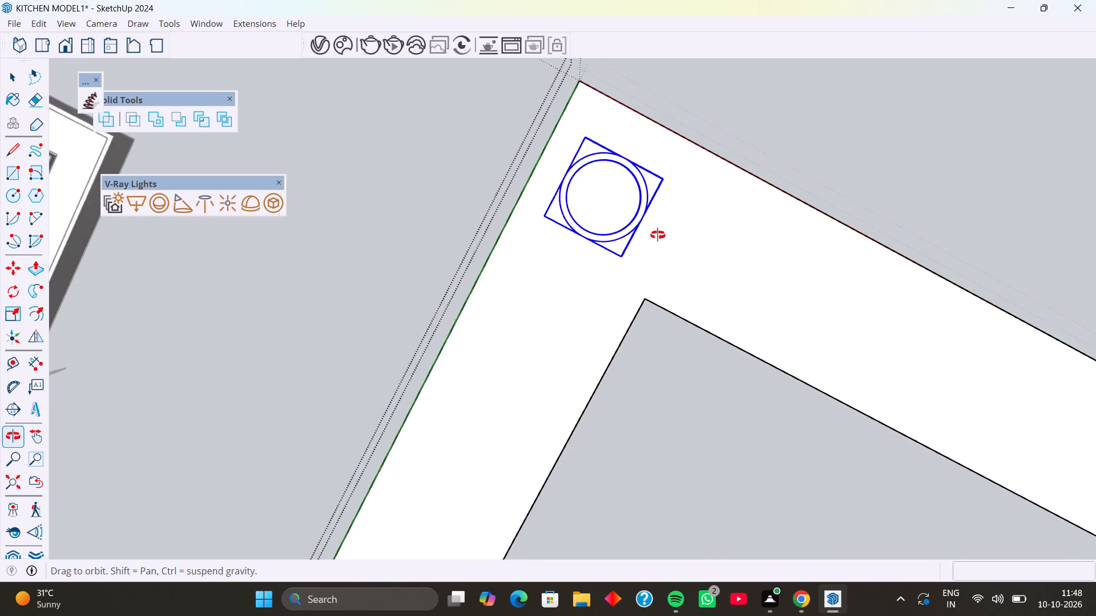
pyautogui.moveTo(658, 235); pyautogui.dragTo(596, 180, button='middle')
pyautogui.moveTo(714, 266); pyautogui.dragTo(705, 238, button='middle')
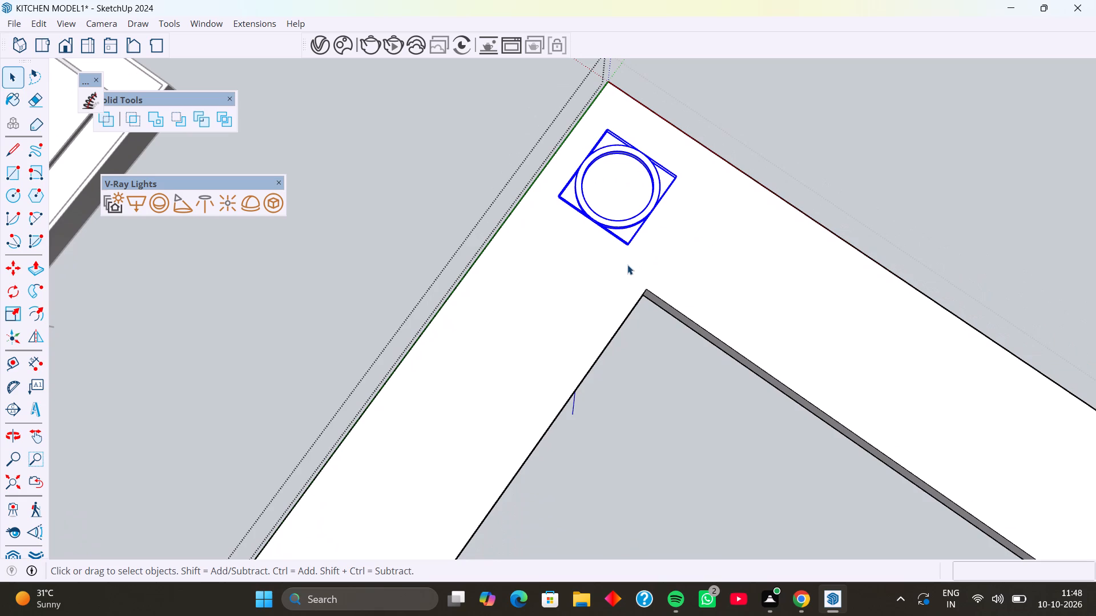
pyautogui.scroll(-7, 465, 318)
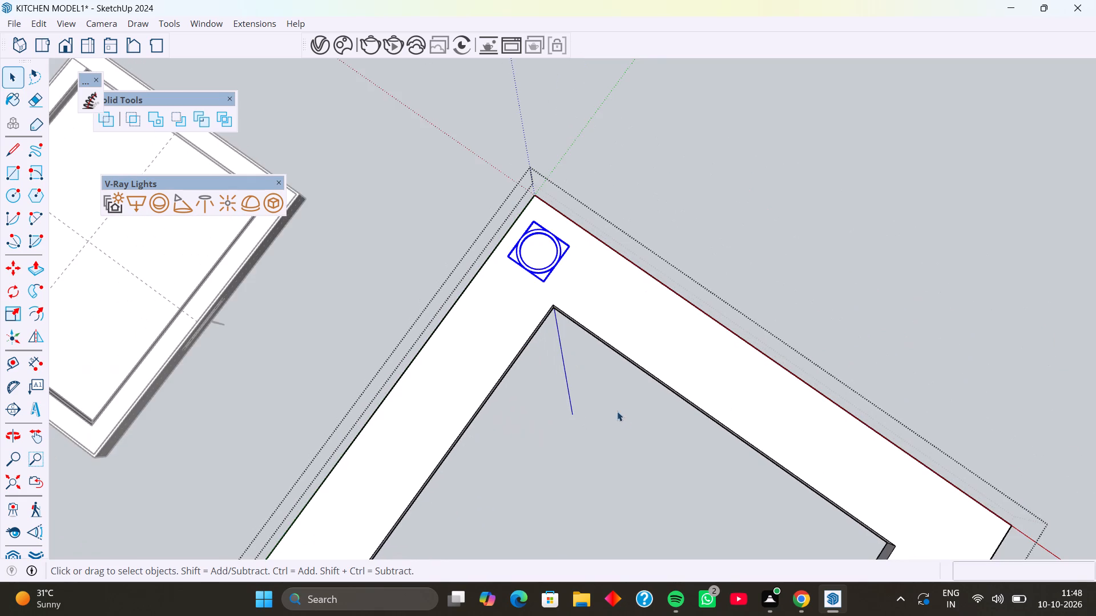
pyautogui.middleClick(636, 414)
pyautogui.press('m')
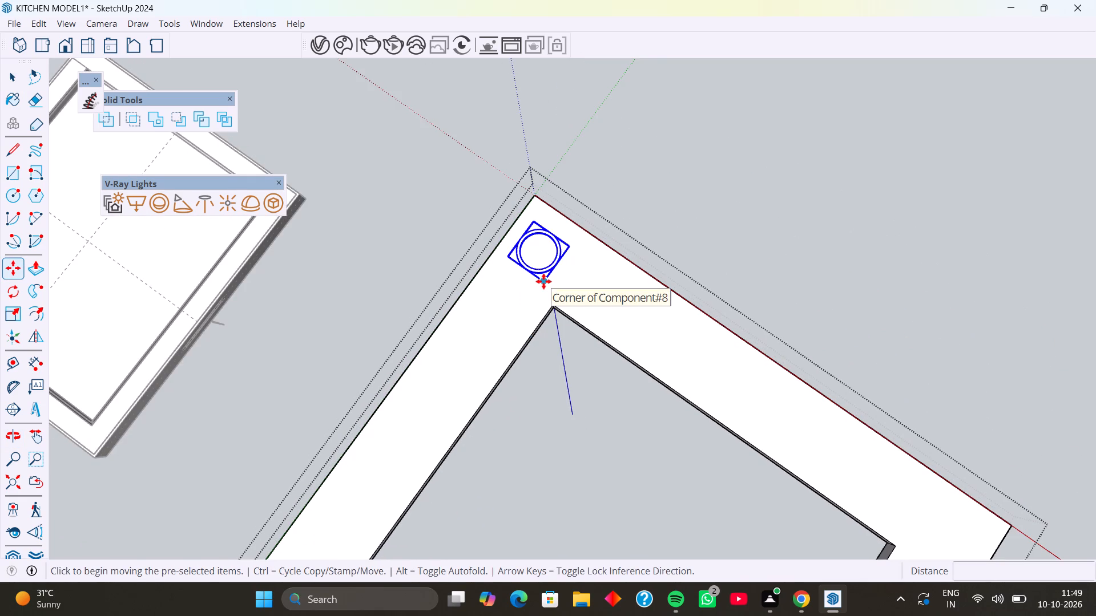
pyautogui.click(543, 281)
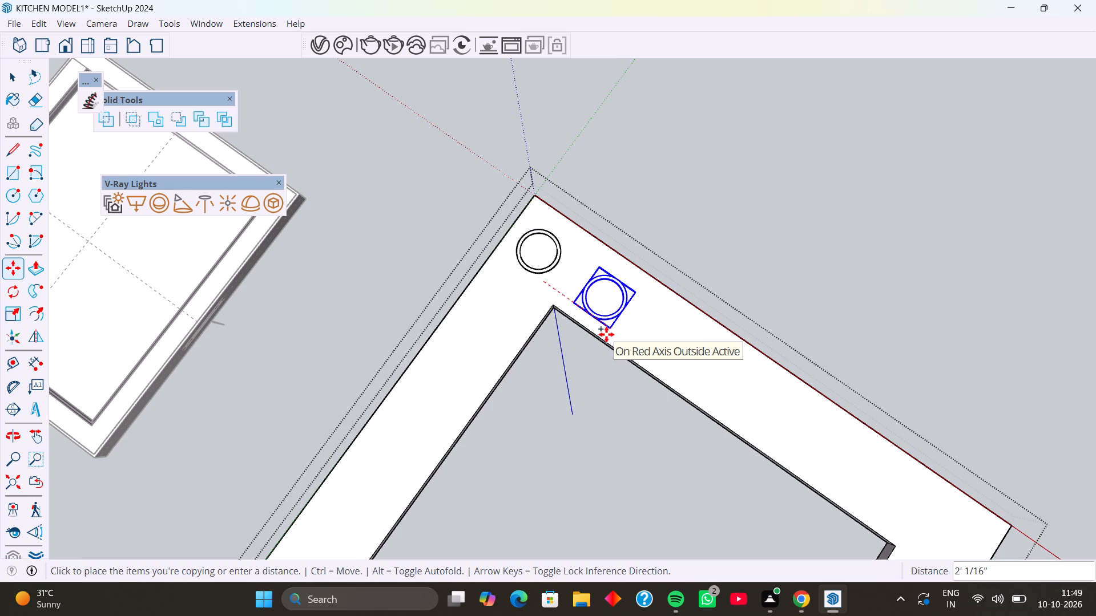
pyautogui.scroll(-5, 639, 372)
pyautogui.keyDown('shift'); pyautogui.moveTo(700, 421); pyautogui.dragTo(533, 243, button='middle'); pyautogui.keyUp('shift')
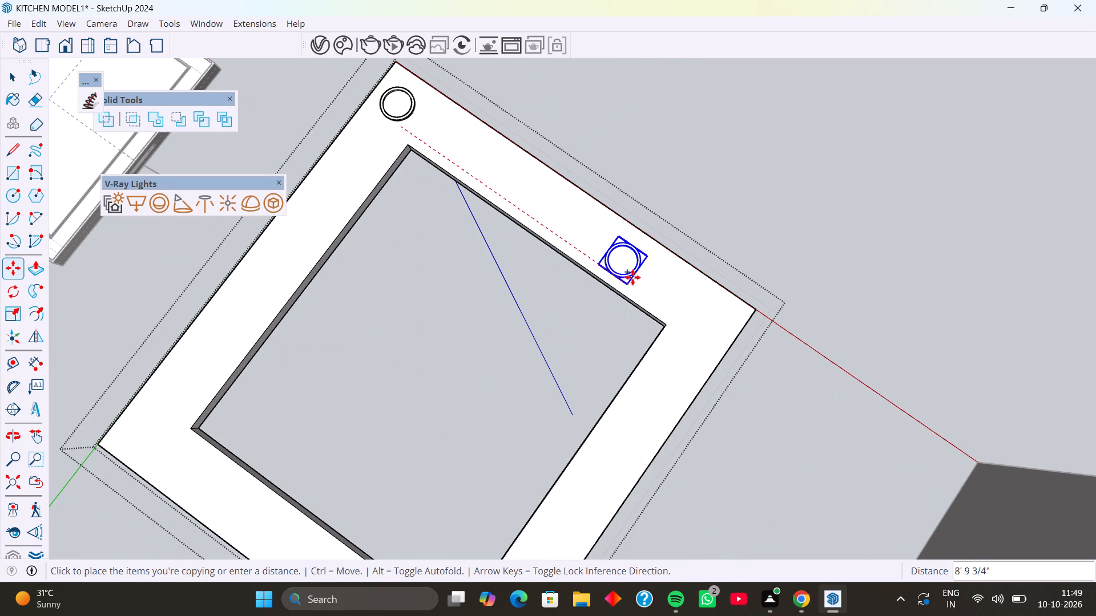
pyautogui.press('Left')
pyautogui.press('Right')
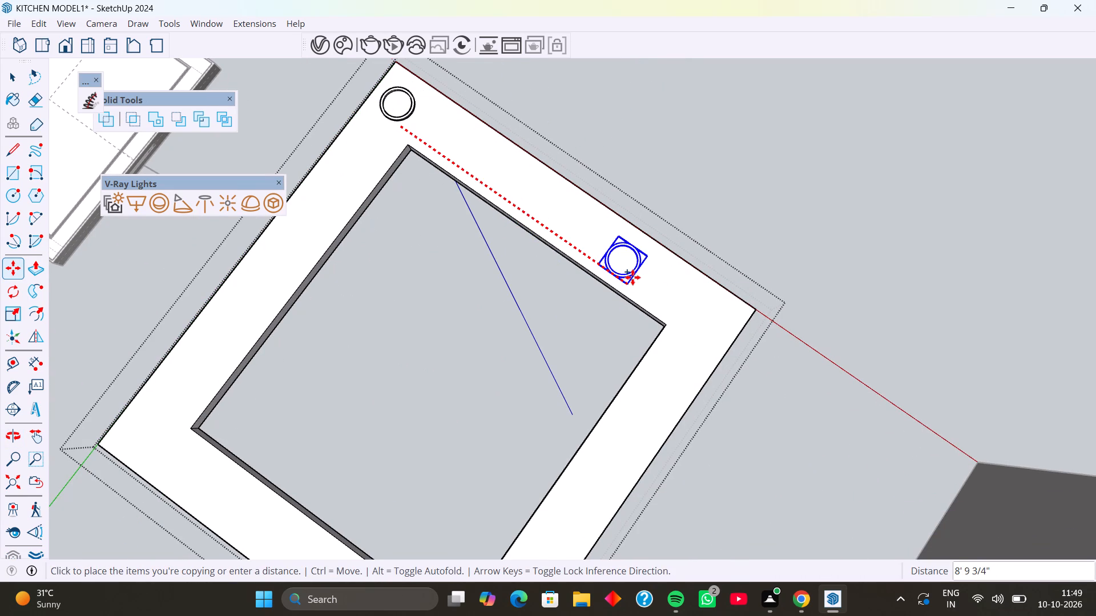
pyautogui.click(719, 336)
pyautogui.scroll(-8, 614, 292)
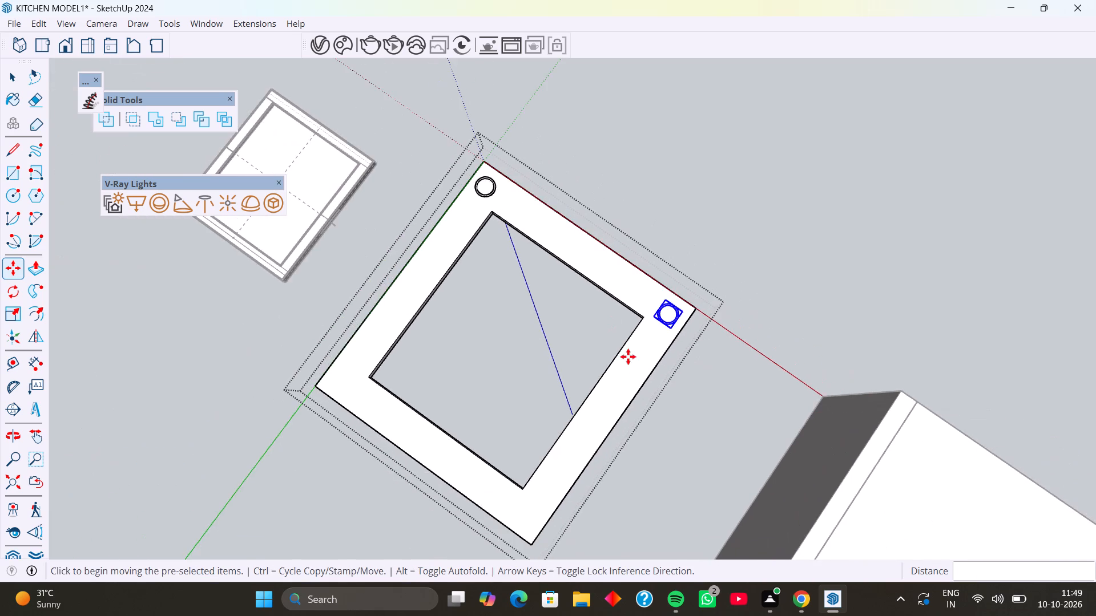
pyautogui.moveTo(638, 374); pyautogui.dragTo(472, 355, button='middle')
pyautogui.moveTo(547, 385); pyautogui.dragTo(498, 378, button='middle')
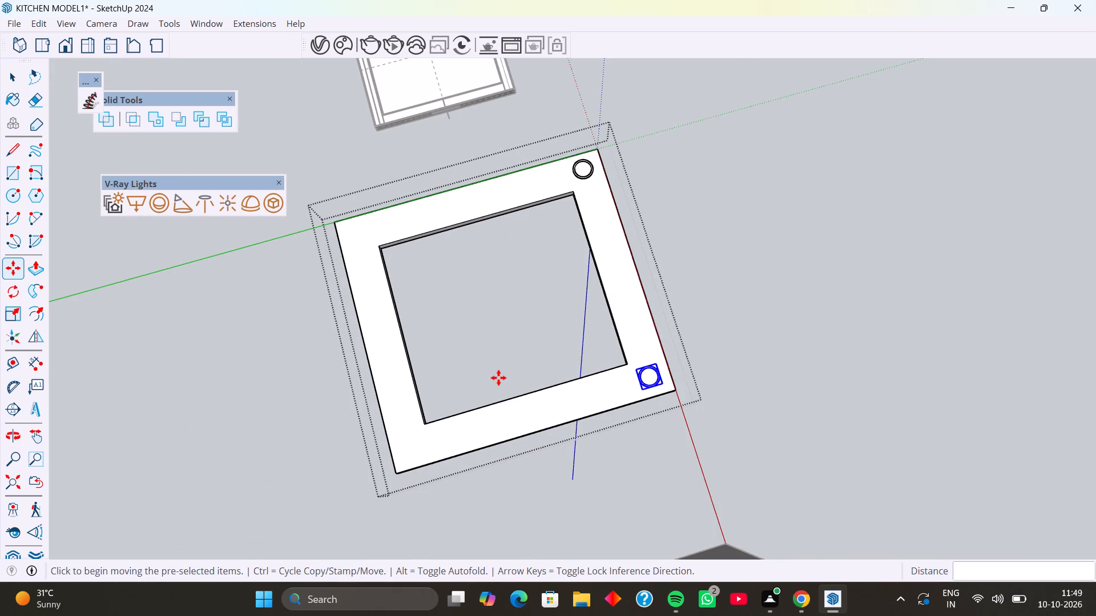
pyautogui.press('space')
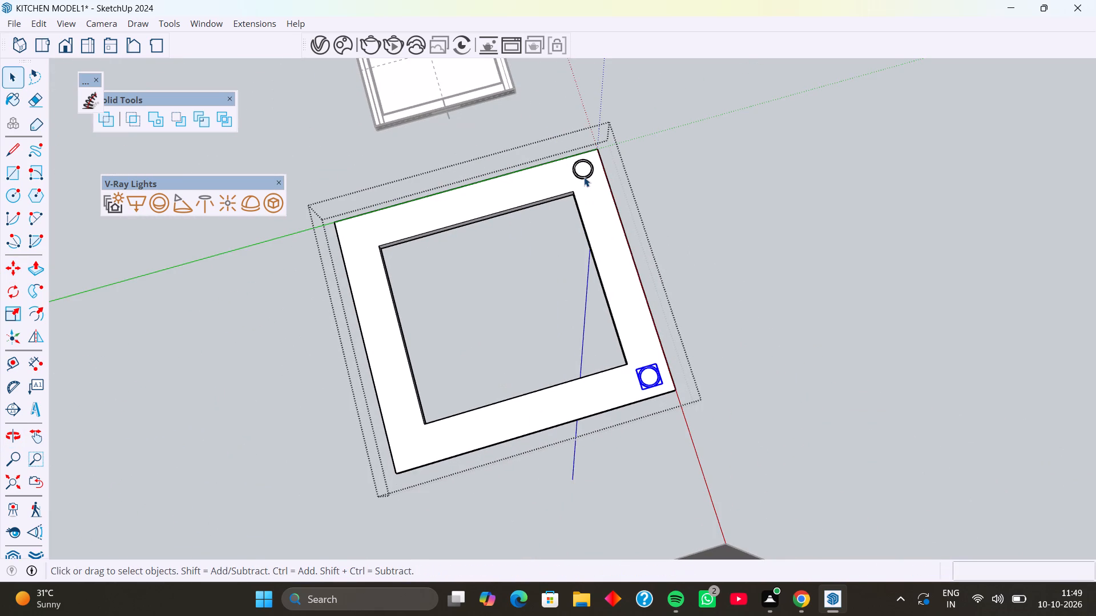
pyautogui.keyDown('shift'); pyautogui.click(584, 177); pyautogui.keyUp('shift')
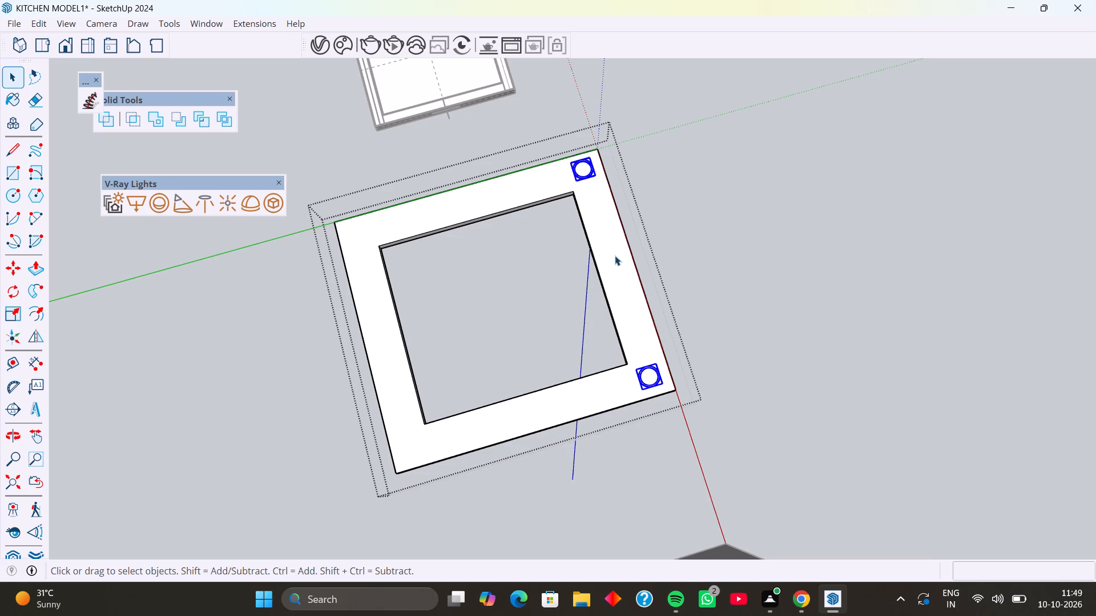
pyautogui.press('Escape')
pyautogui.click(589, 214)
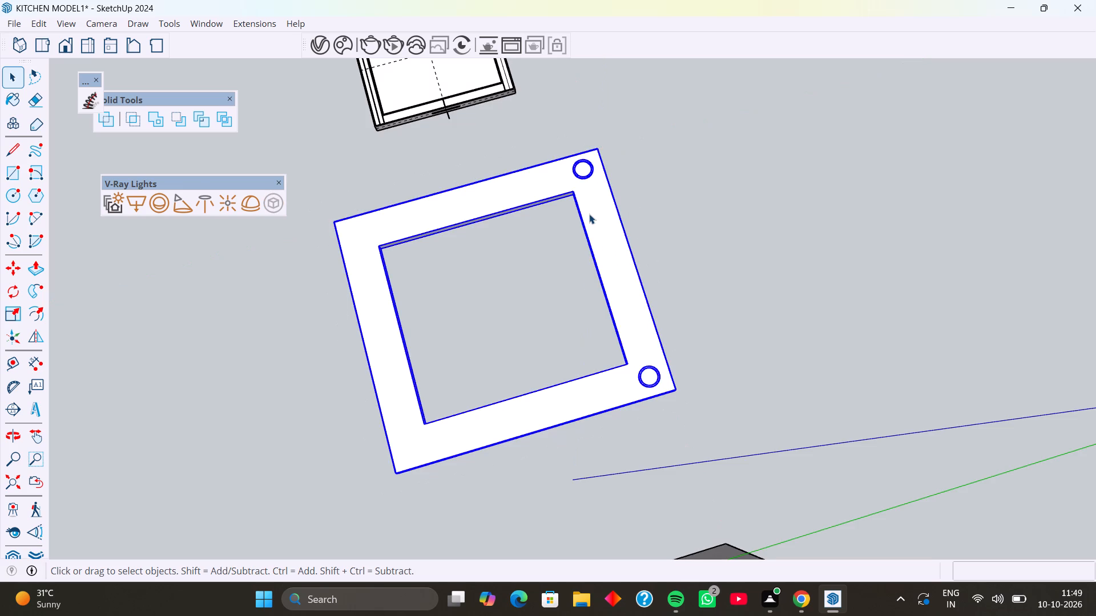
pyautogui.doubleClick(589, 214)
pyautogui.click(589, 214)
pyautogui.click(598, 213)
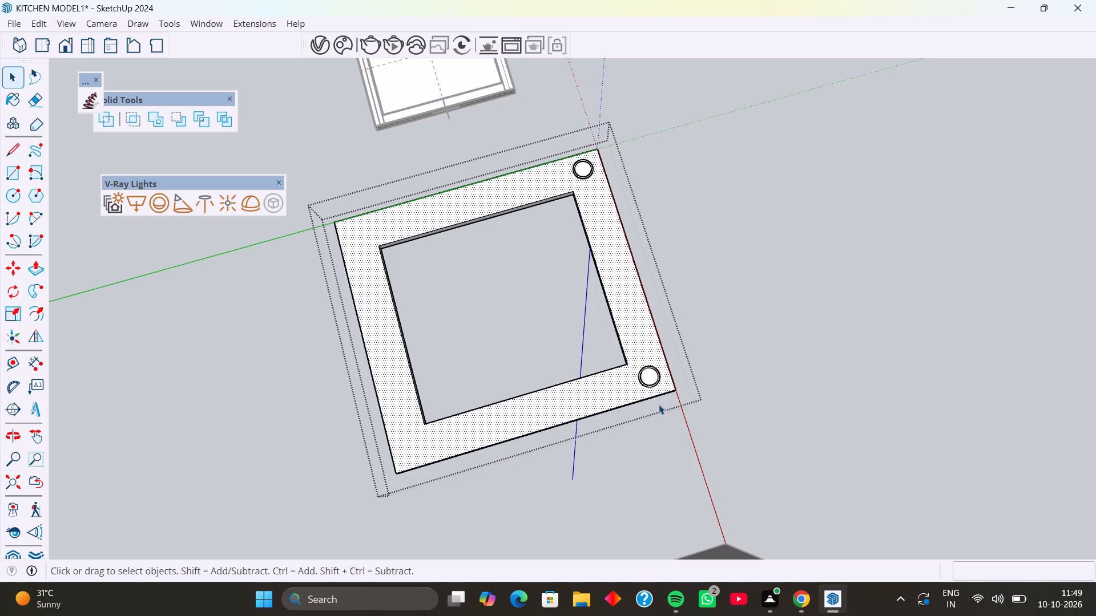
# Place a guide line across the middle of the frame, parallel to and 7' from its outer edge near the copied ring.
pyautogui.press('t')
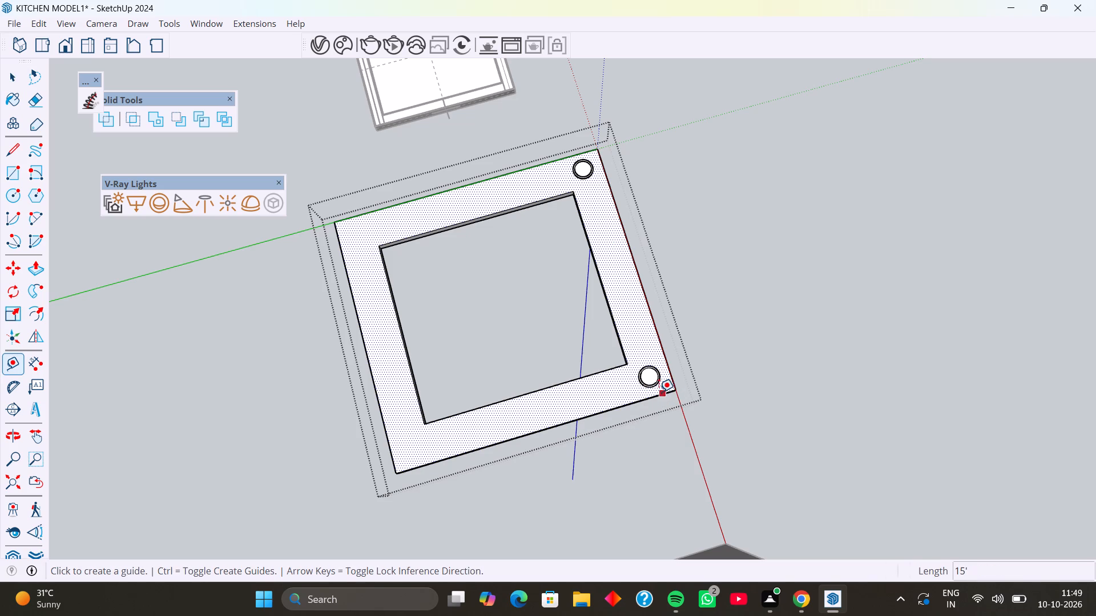
pyautogui.click(647, 398)
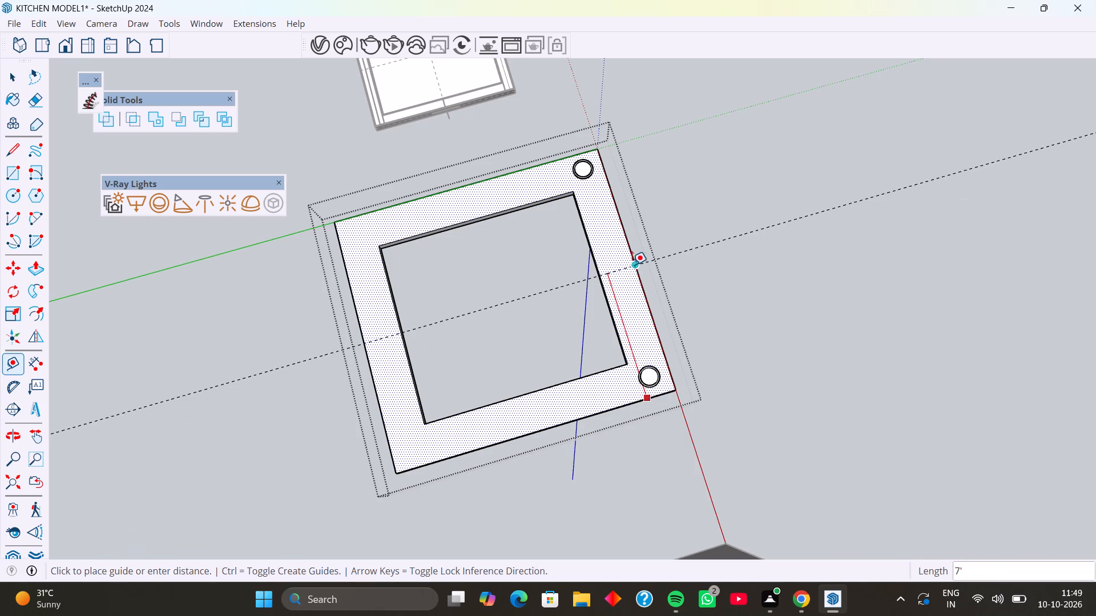
pyautogui.click(631, 263)
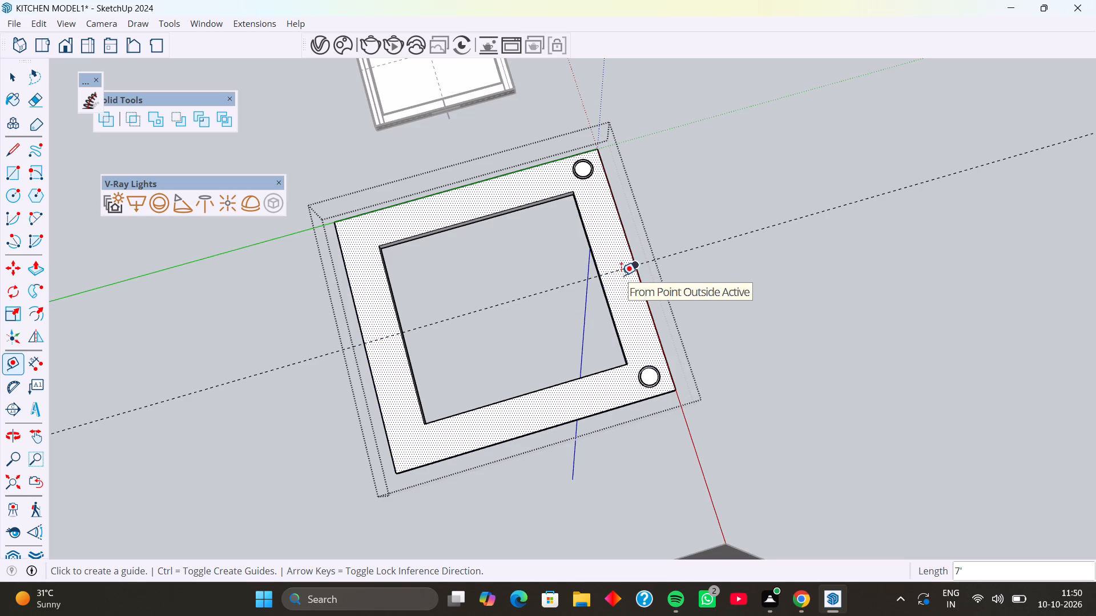
# Draw a circle with a radius of about 6" centred on the guide, on the frame strip between the two corner rings.
pyautogui.press('c')
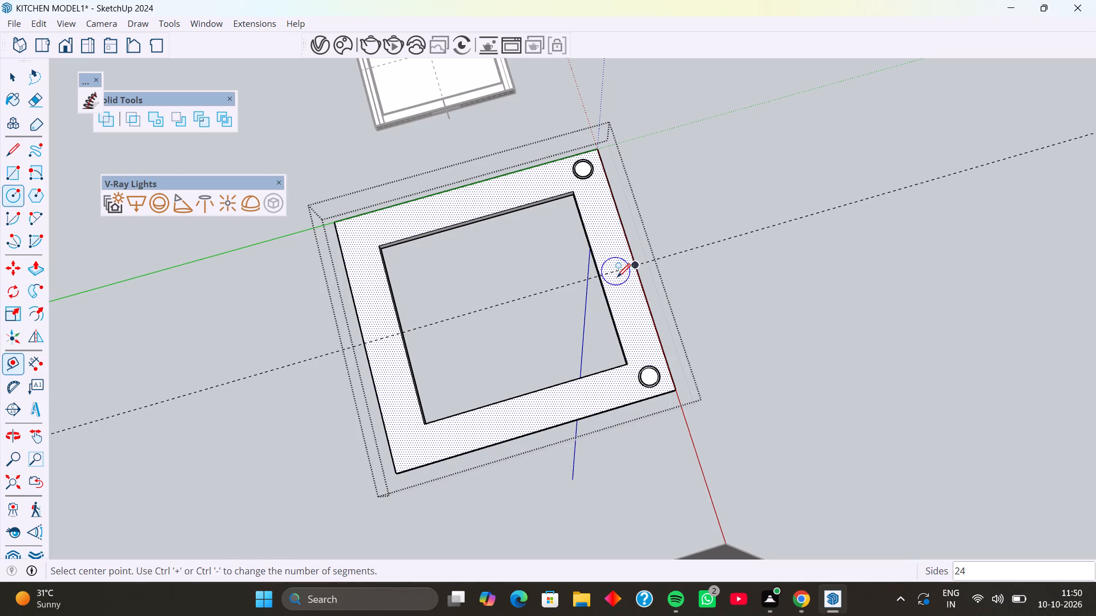
pyautogui.scroll(4, 617, 276)
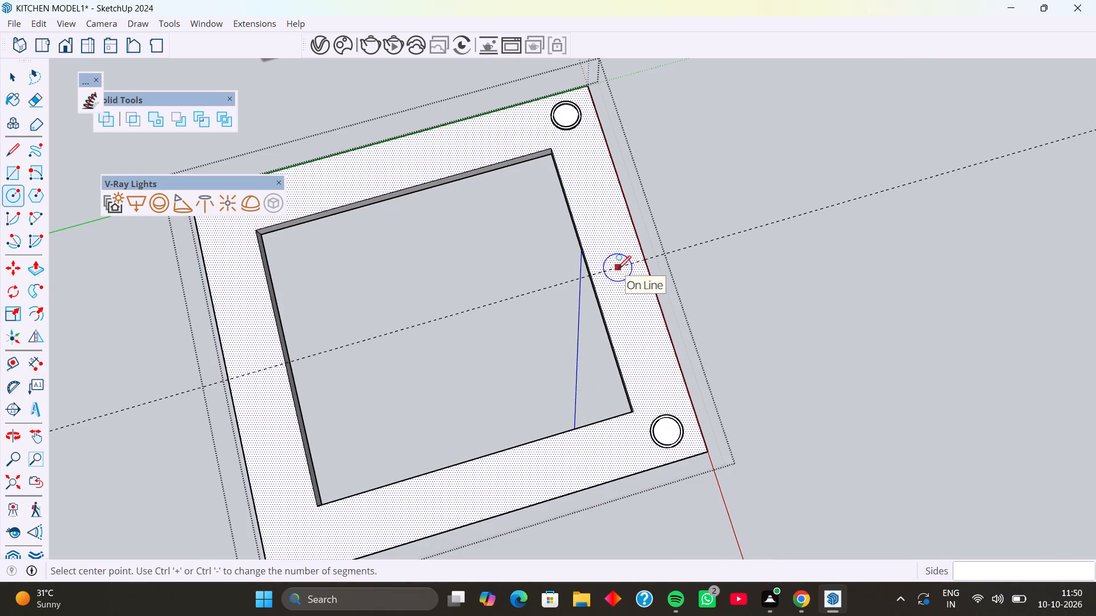
pyautogui.click(618, 268)
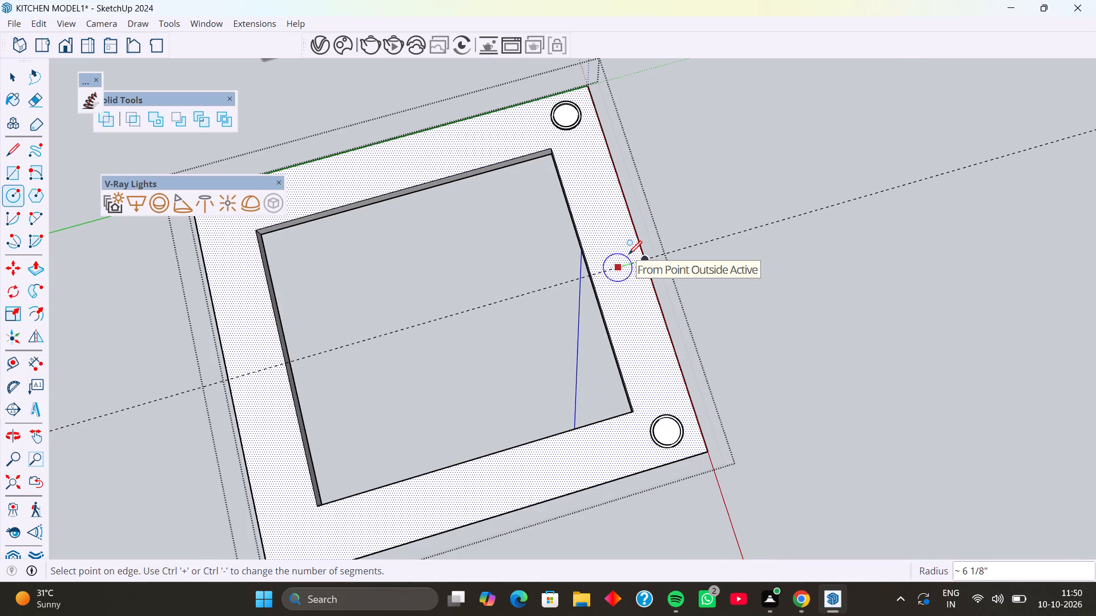
pyautogui.click(628, 253)
pyautogui.press('space')
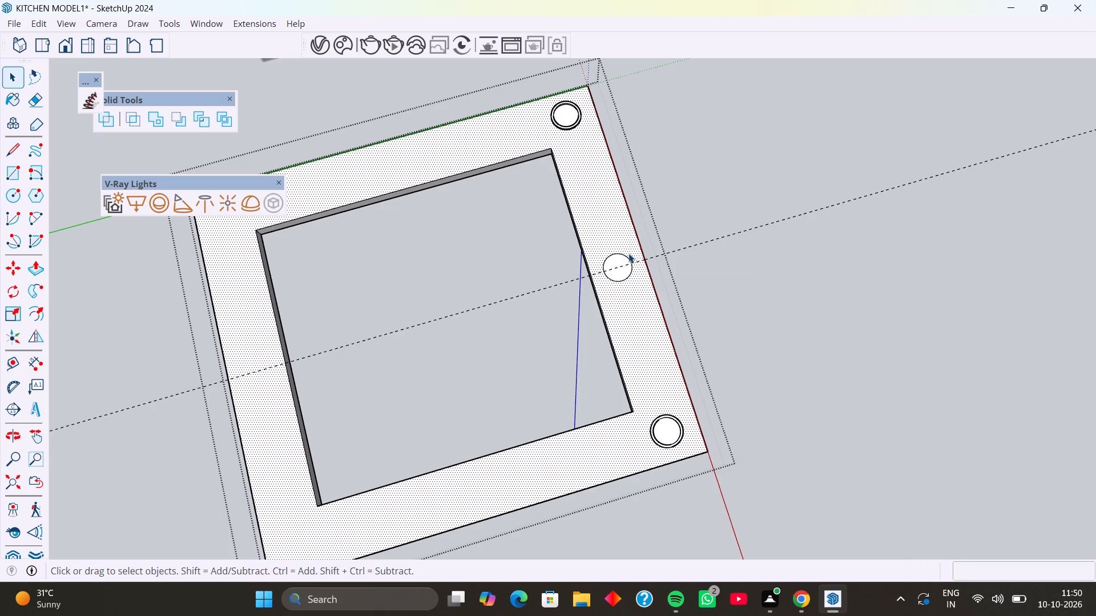
# Offset the new circle outward by 1".
pyautogui.click(629, 260)
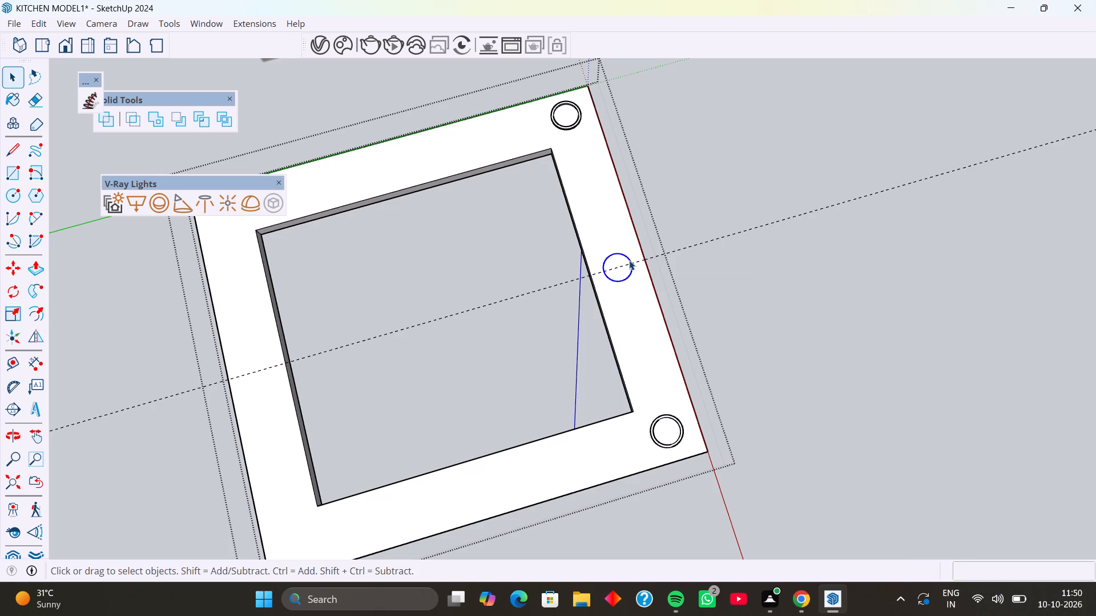
pyautogui.press('f')
pyautogui.click(629, 260)
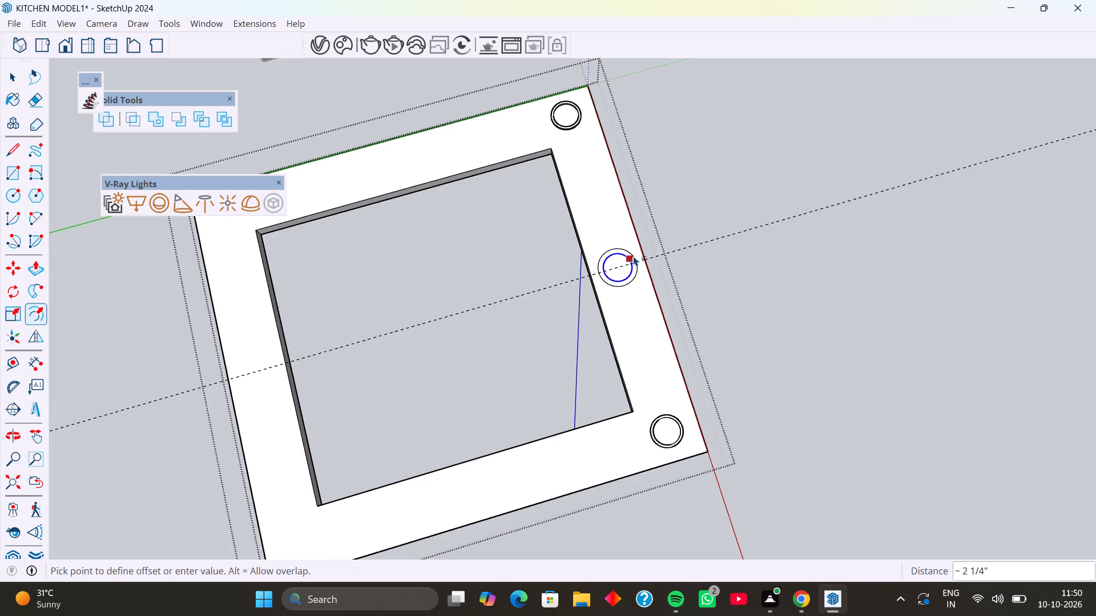
pyautogui.press('1')
pyautogui.press('Return')
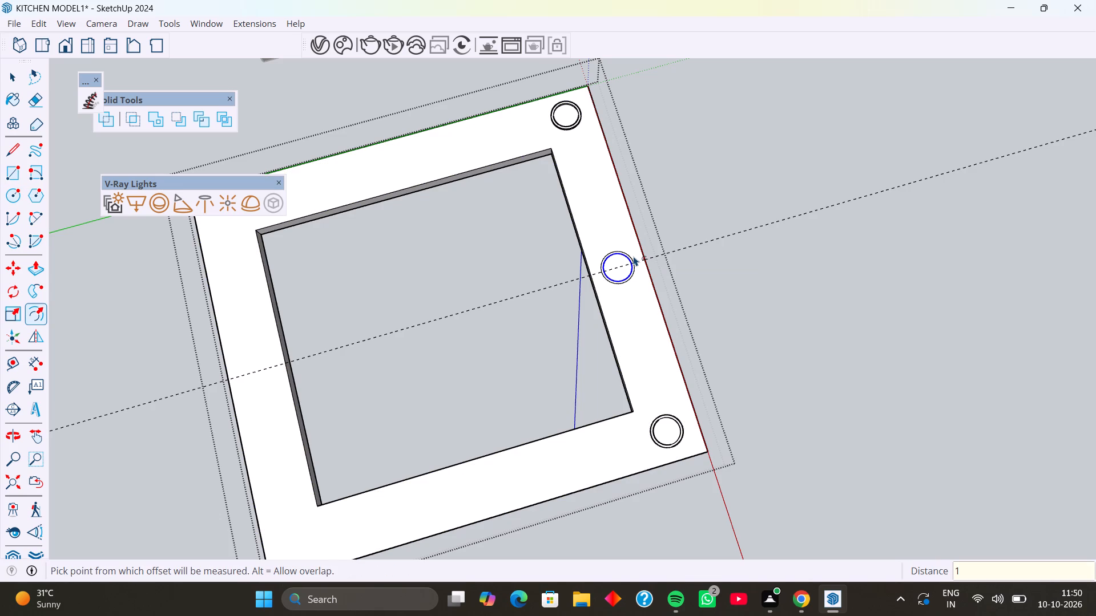
pyautogui.press('space')
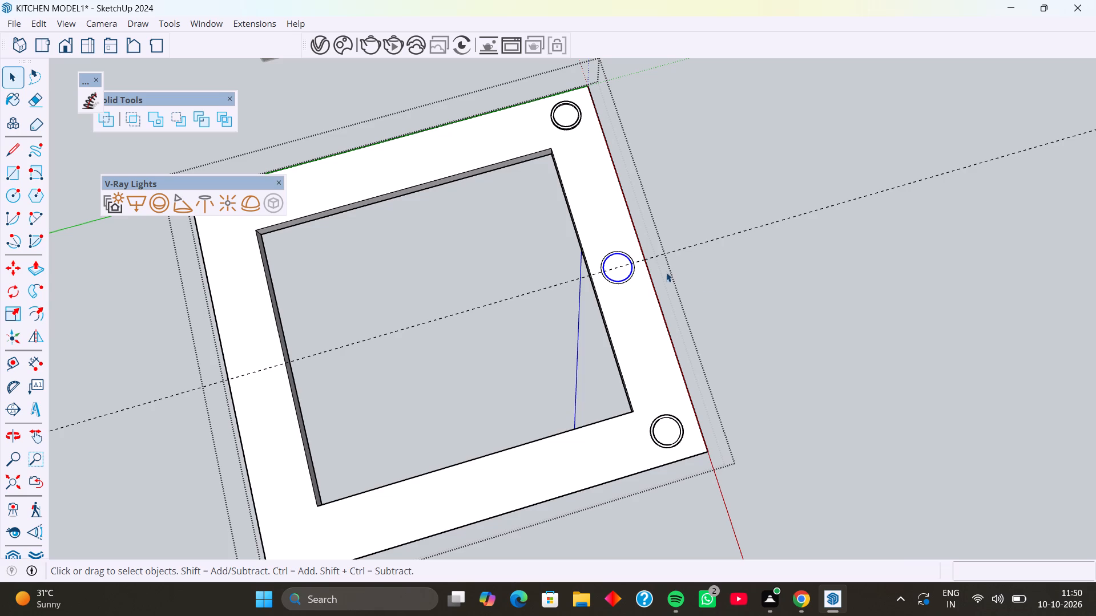
# Select the double circle and both corner rings, and flip a copy along the green axis about a plane offset about 6' 5 1/2" at mid-frame.
pyautogui.click(629, 277)
pyautogui.scroll(7, 629, 277)
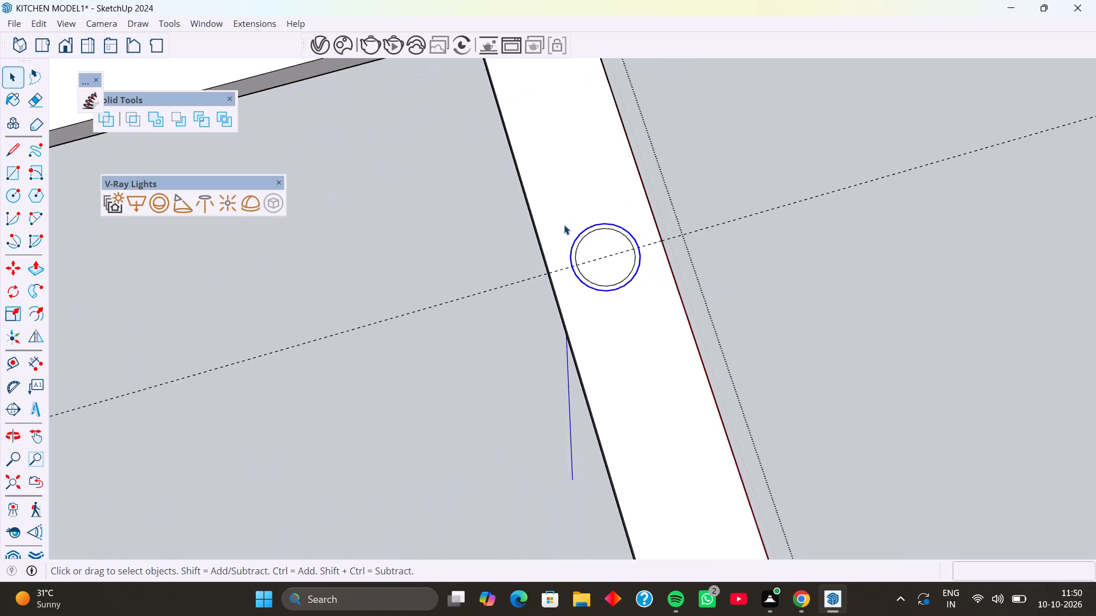
pyautogui.moveTo(551, 221); pyautogui.dragTo(654, 300)
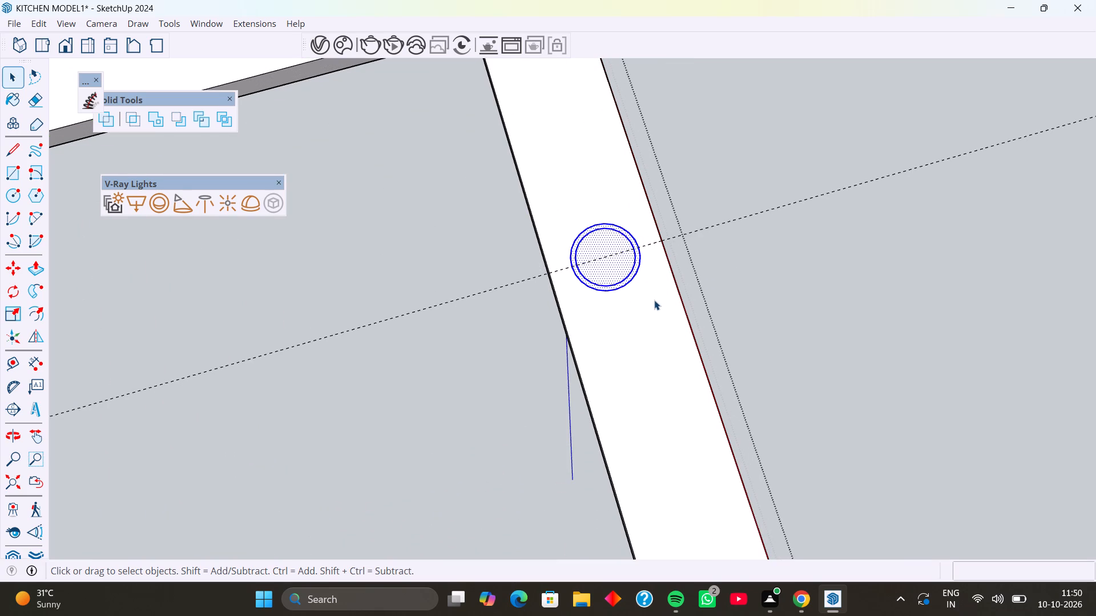
pyautogui.scroll(-8, 609, 299)
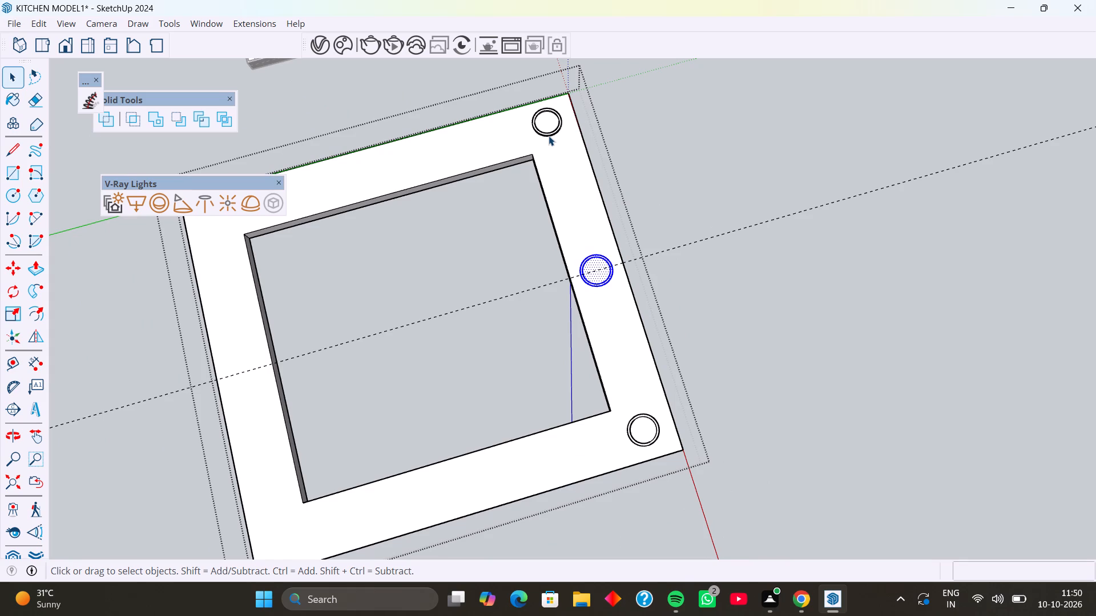
pyautogui.keyDown('shift'); pyautogui.click(551, 131); pyautogui.keyUp('shift')
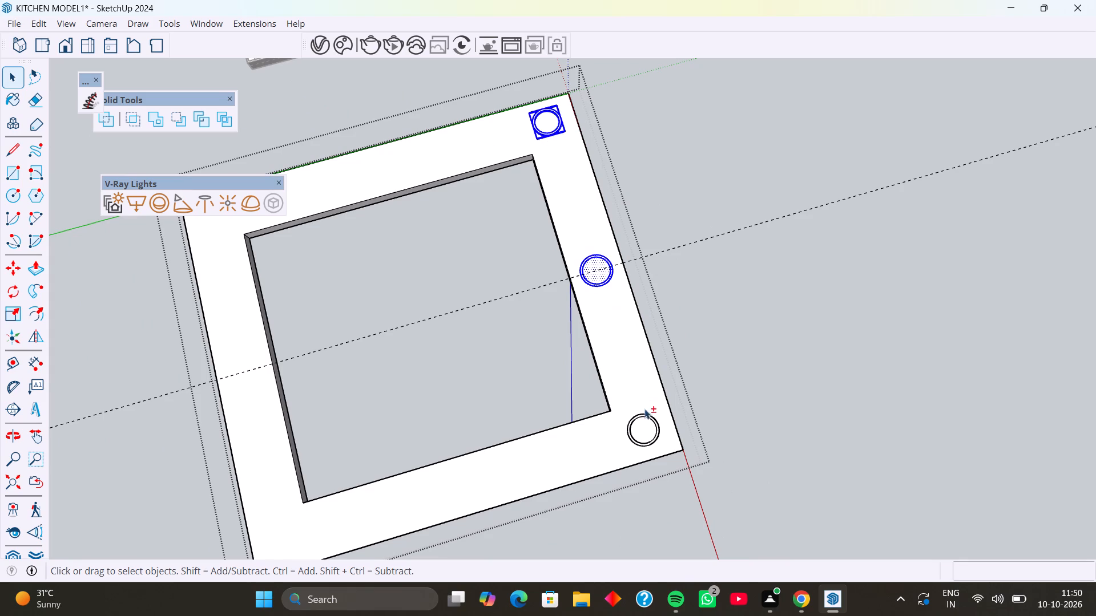
pyautogui.keyDown('shift'); pyautogui.click(645, 414); pyautogui.keyUp('shift')
pyautogui.moveTo(620, 341); pyautogui.dragTo(550, 328, button='middle')
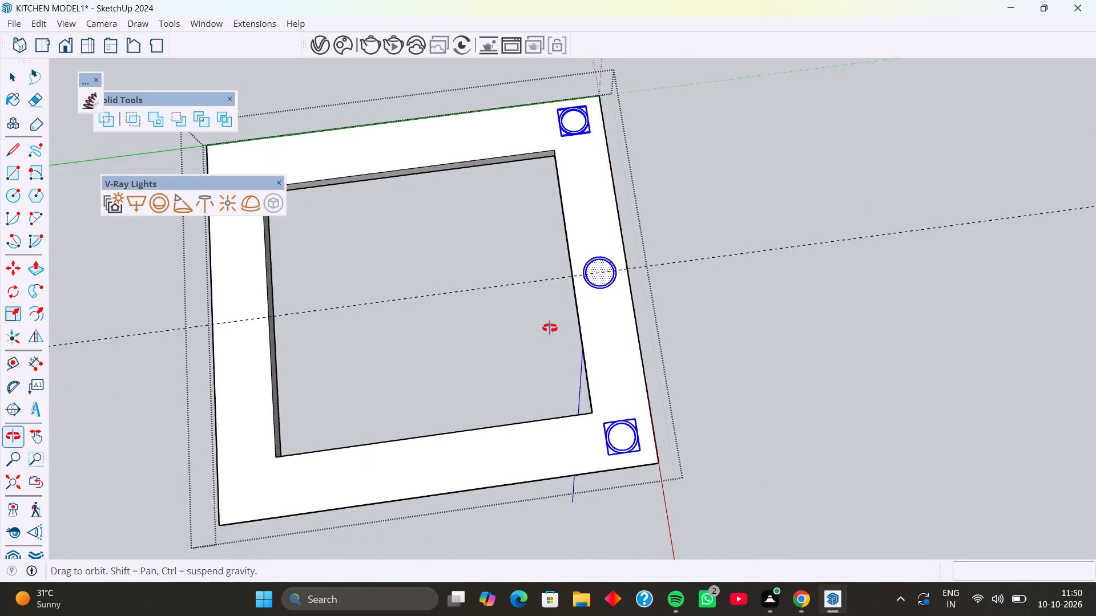
pyautogui.moveTo(550, 328); pyautogui.dragTo(541, 326, button='middle')
pyautogui.moveTo(605, 338); pyautogui.dragTo(590, 334, button='middle')
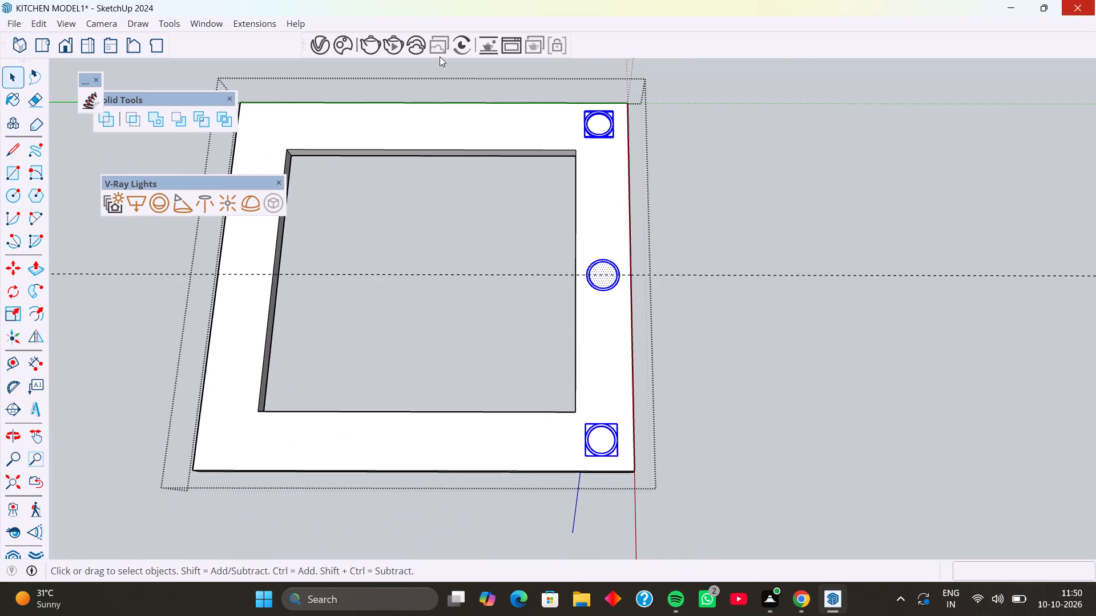
pyautogui.click(38, 343)
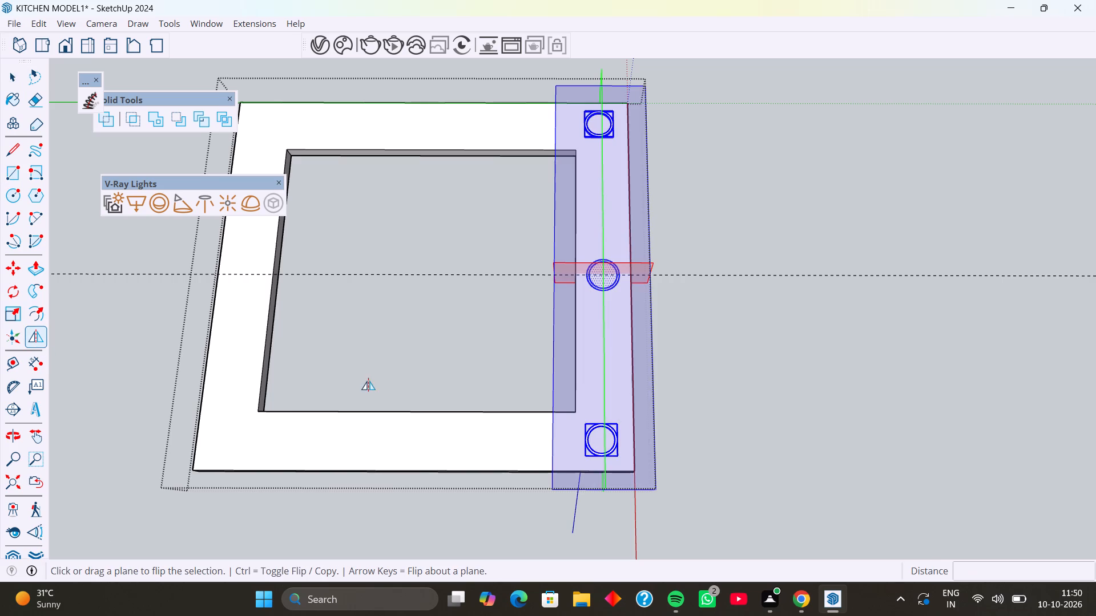
pyautogui.moveTo(606, 441); pyautogui.dragTo(528, 439)
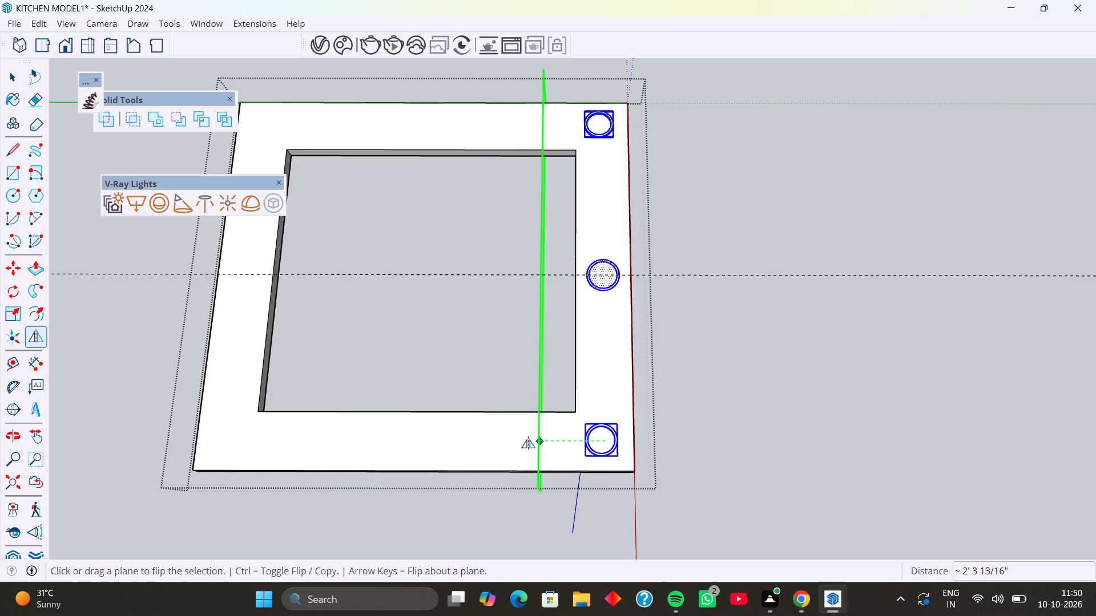
pyautogui.moveTo(528, 439); pyautogui.dragTo(392, 473)
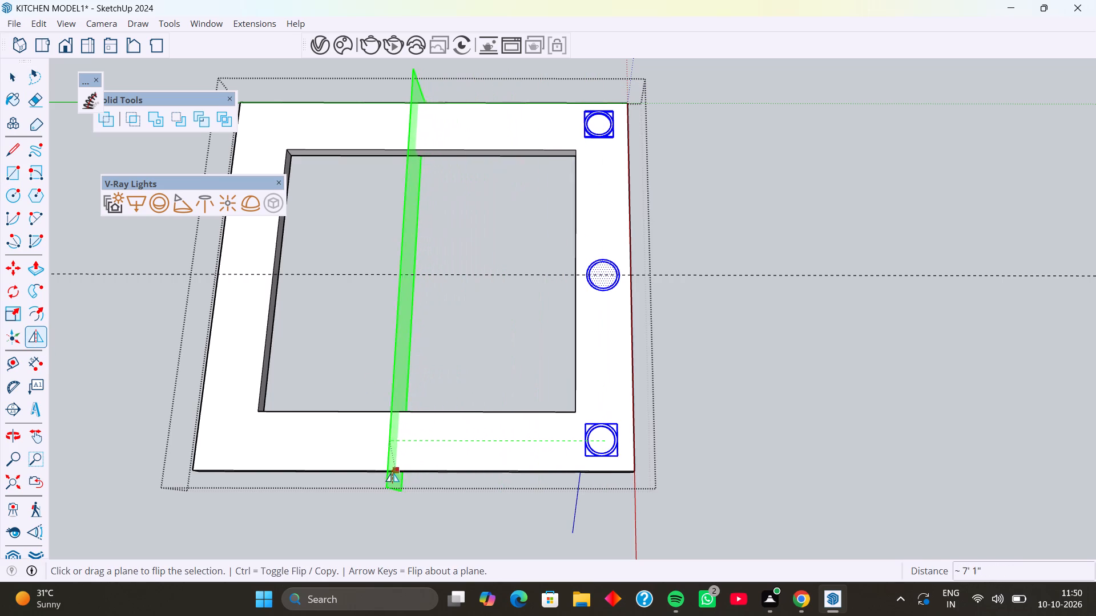
pyautogui.moveTo(392, 473); pyautogui.dragTo(395, 469)
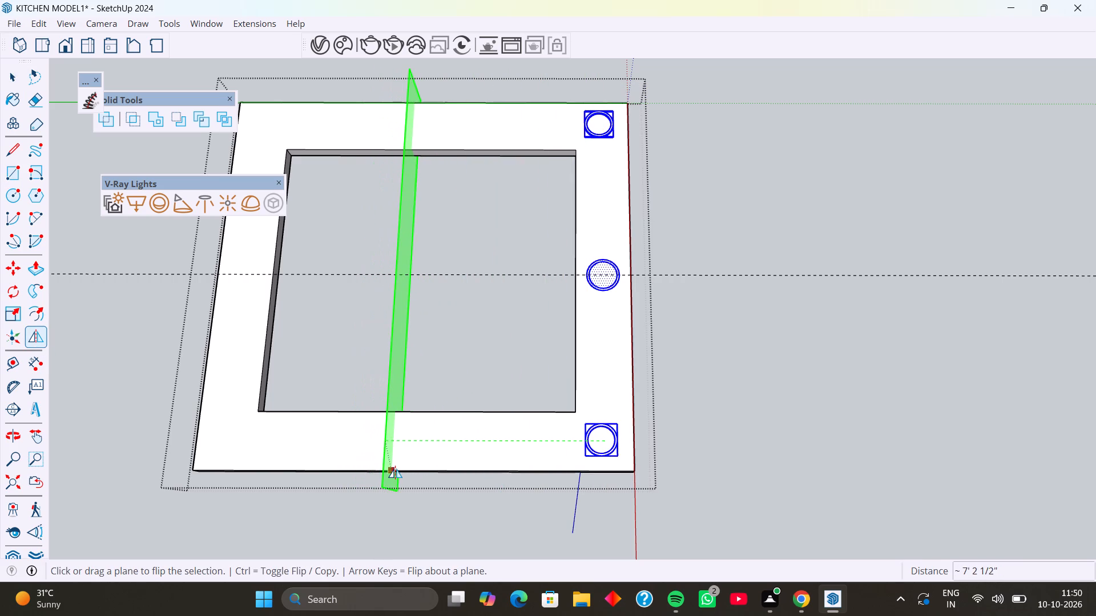
pyautogui.moveTo(395, 469); pyautogui.dragTo(416, 476)
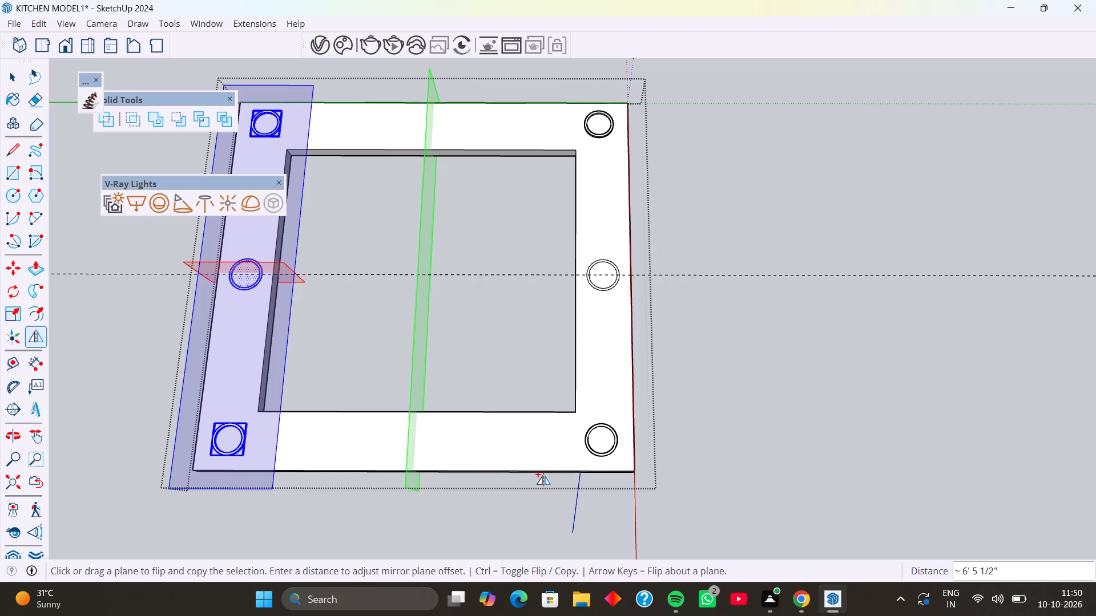
pyautogui.press('space')
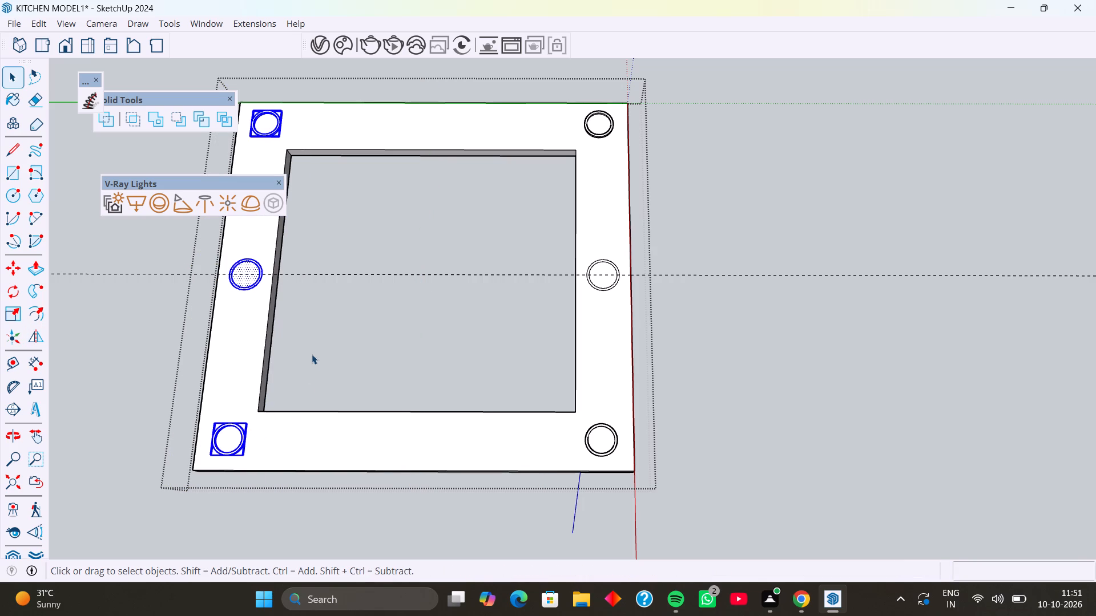
# Copy the two original corner ring components 6' 4 9/16" along the green axis to the middle of their frame sides.
pyautogui.click(618, 439)
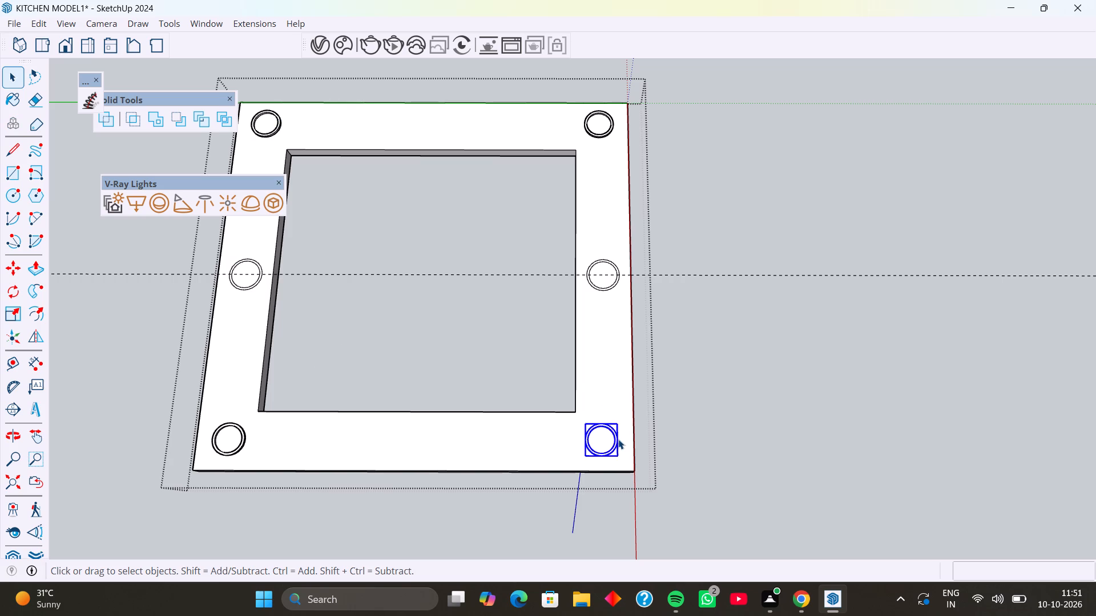
pyautogui.keyDown('shift'); pyautogui.click(598, 133); pyautogui.keyUp('shift')
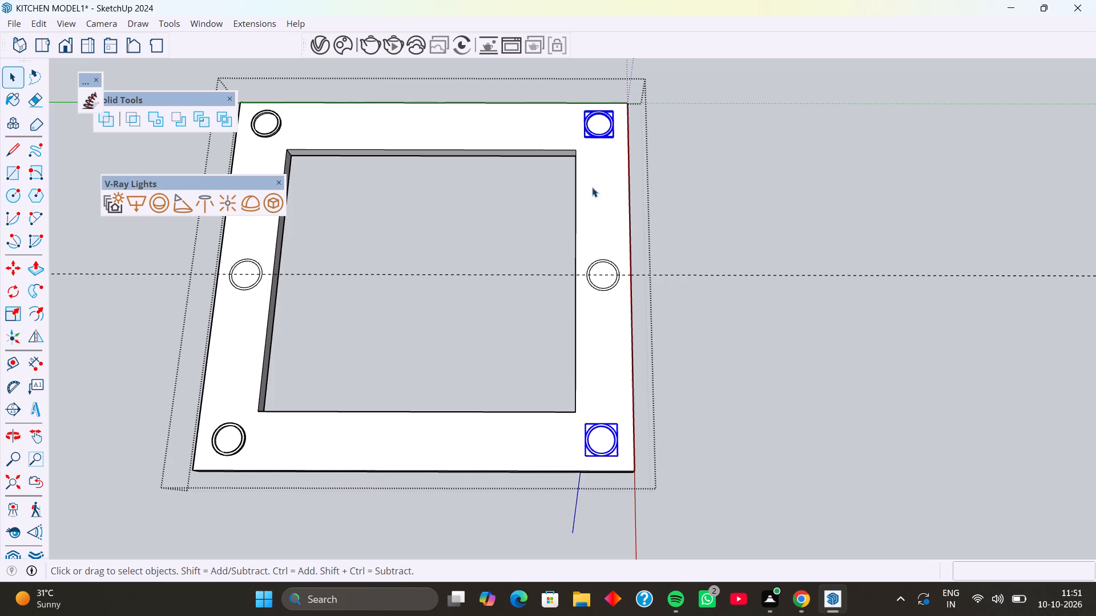
pyautogui.press('m')
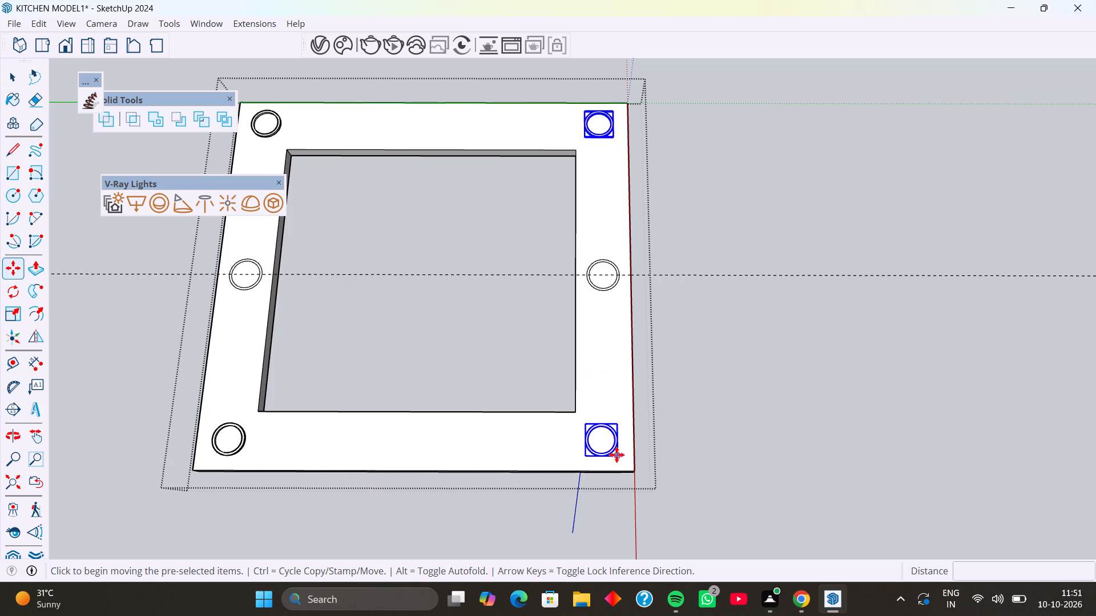
pyautogui.click(600, 439)
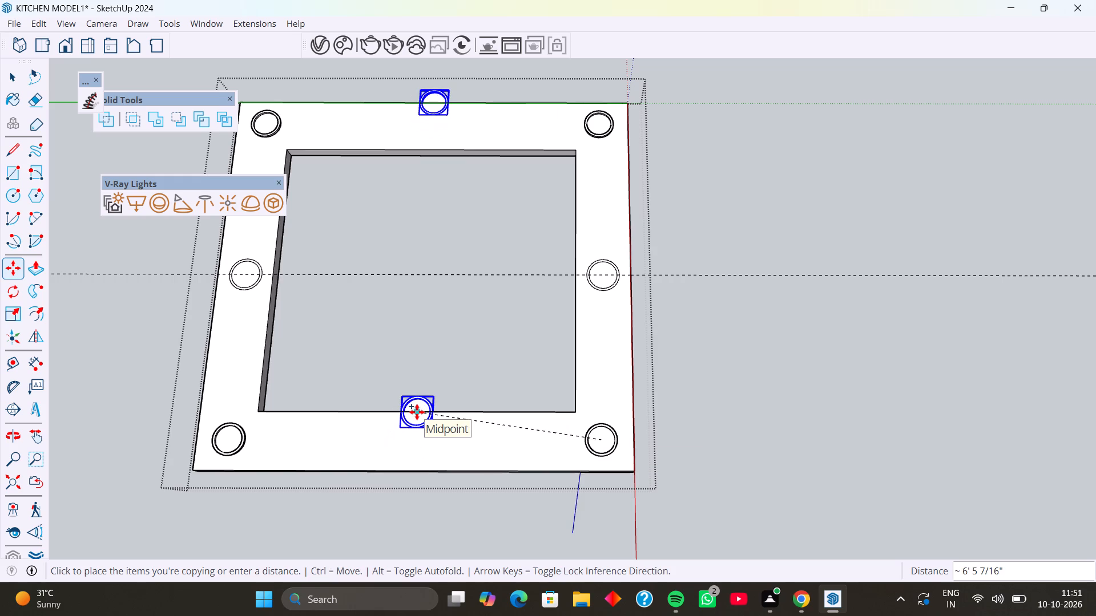
pyautogui.press('Left')
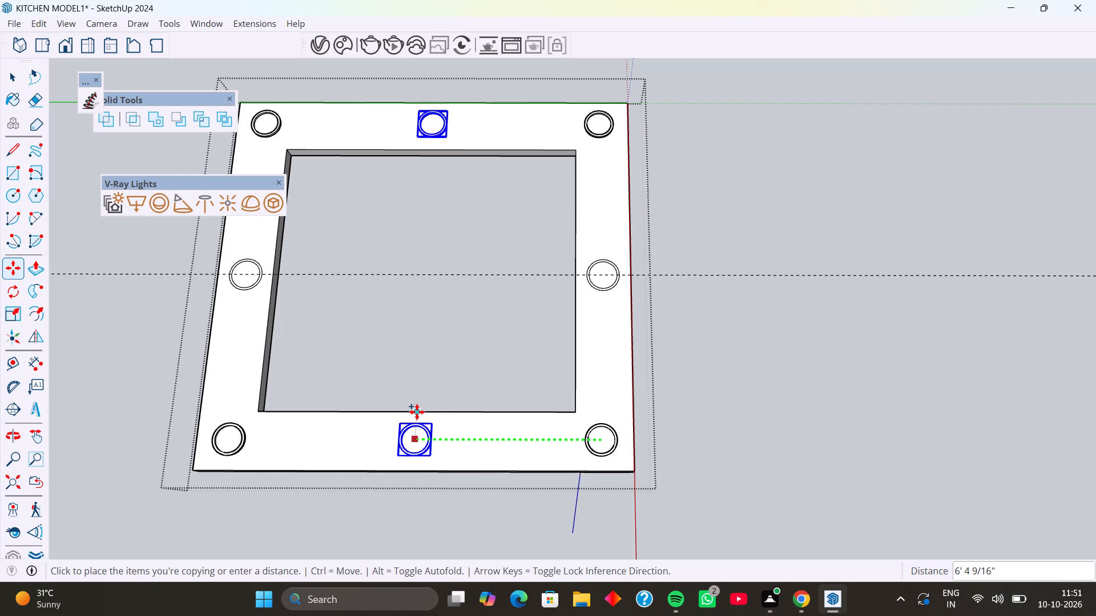
pyautogui.click(417, 412)
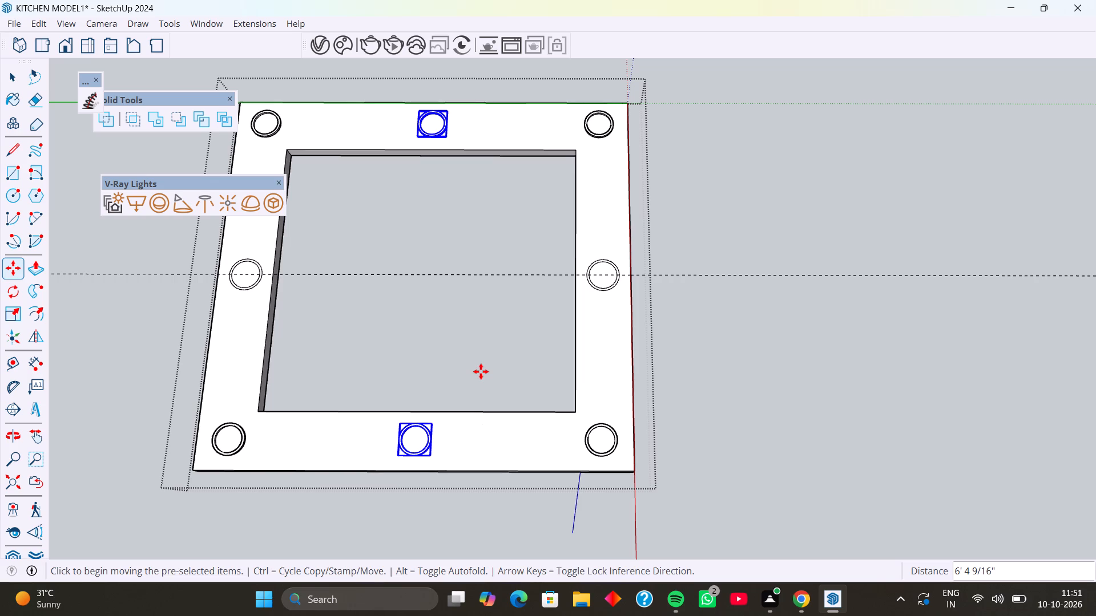
pyautogui.press('space')
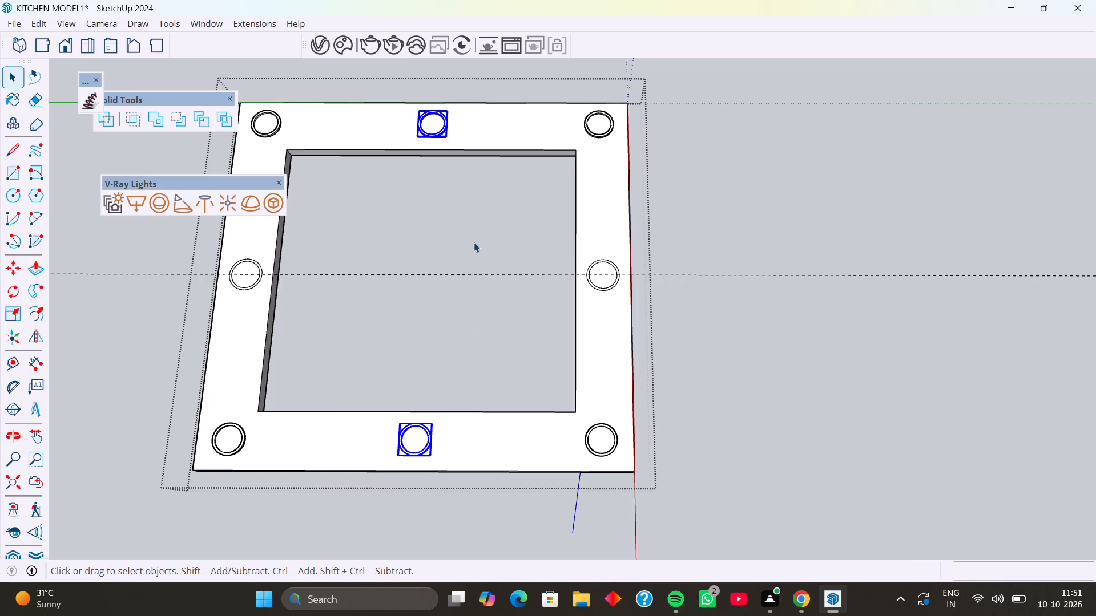
# Open the ring component at the middle of the far frame side for editing, at its inner circular face.
pyautogui.scroll(-2, 464, 245)
pyautogui.scroll(4, 276, 139)
pyautogui.scroll(2, 682, 128)
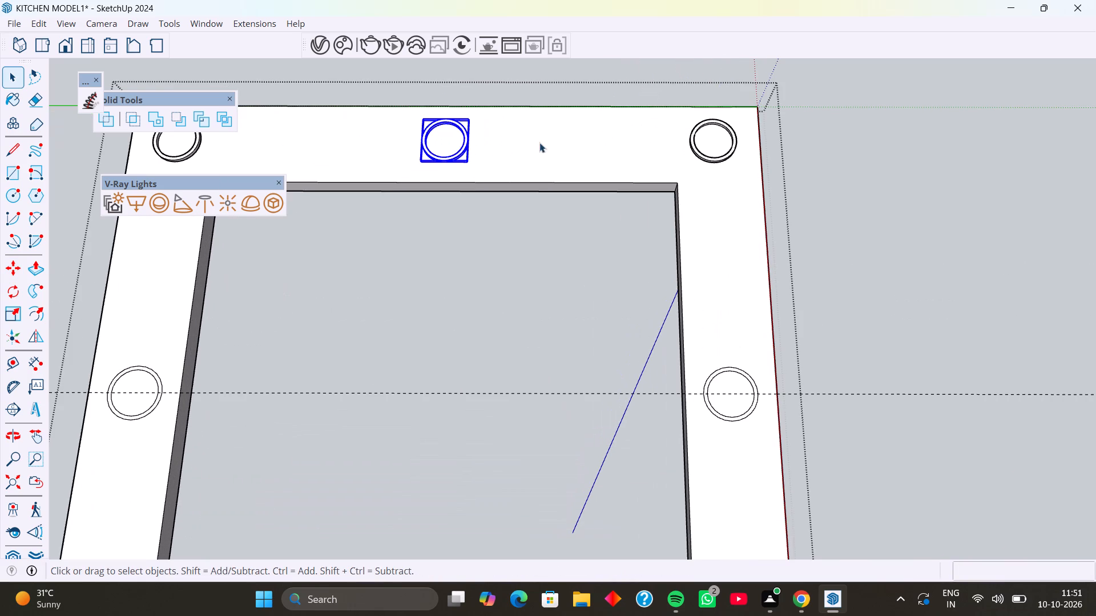
pyautogui.click(451, 140)
pyautogui.doubleClick(451, 140)
pyautogui.click(451, 140)
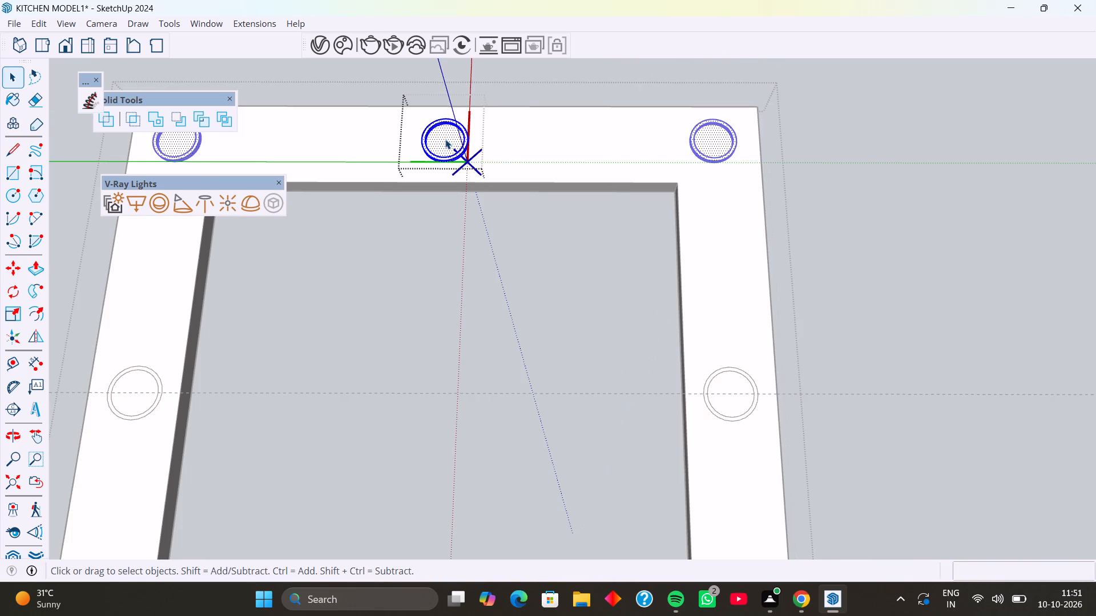
pyautogui.click(445, 139)
pyautogui.moveTo(445, 139); pyautogui.dragTo(446, 158, button='middle')
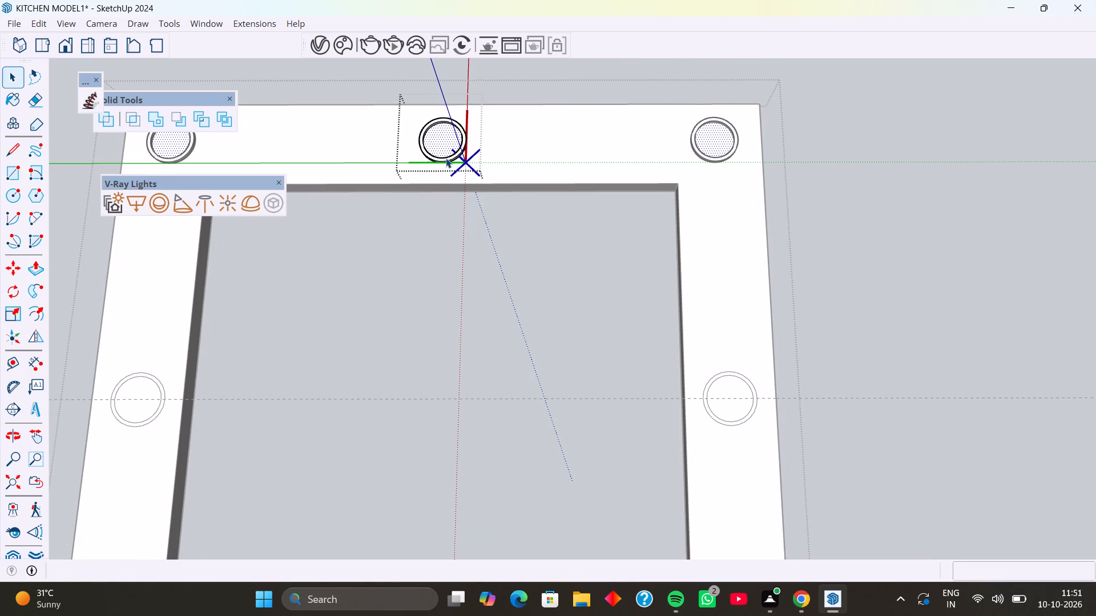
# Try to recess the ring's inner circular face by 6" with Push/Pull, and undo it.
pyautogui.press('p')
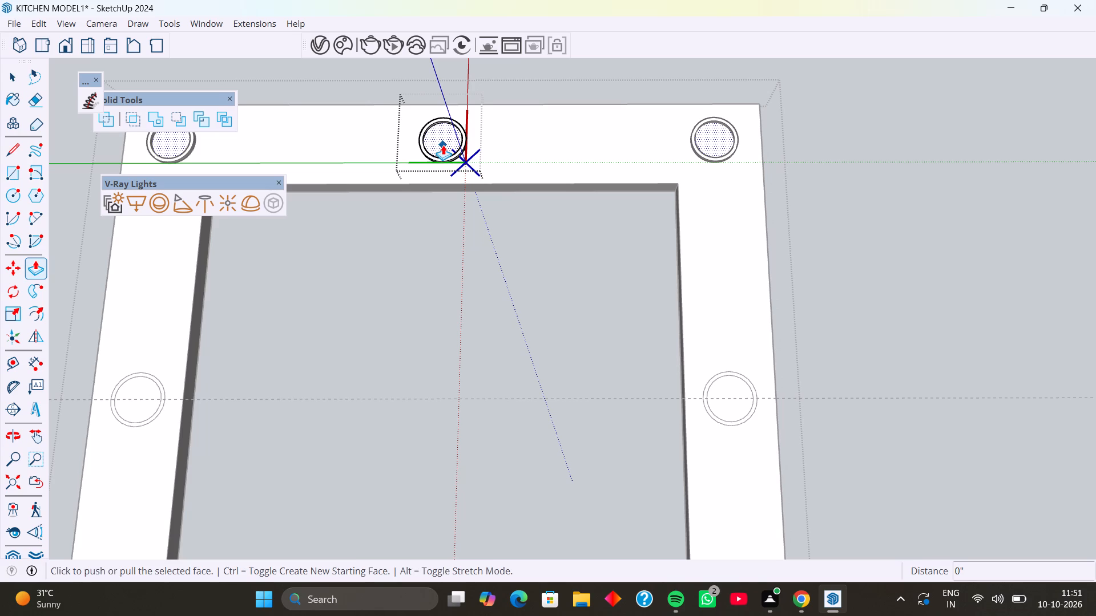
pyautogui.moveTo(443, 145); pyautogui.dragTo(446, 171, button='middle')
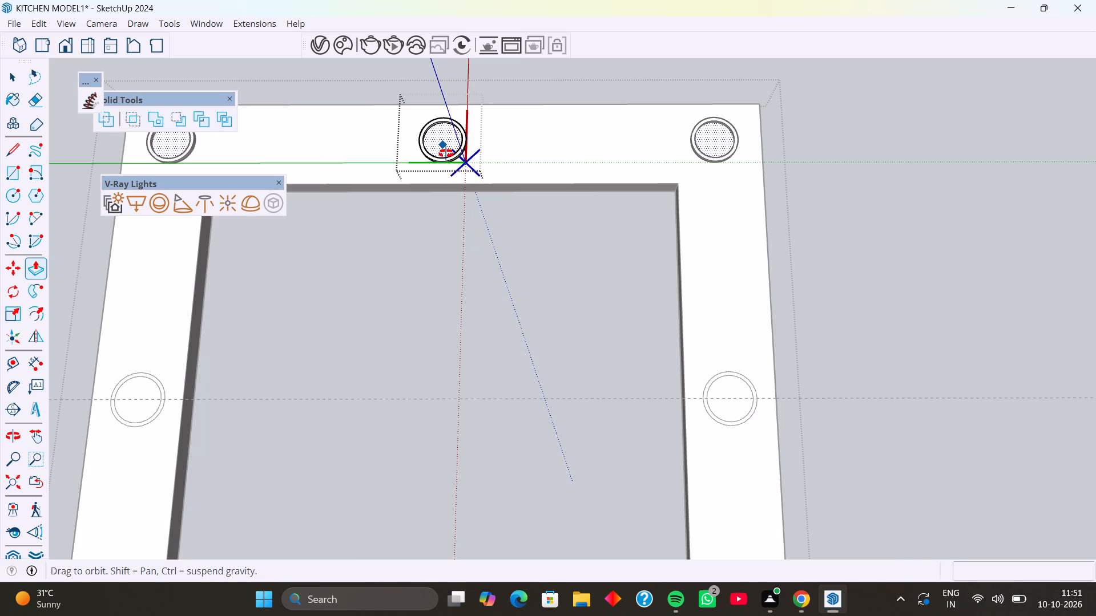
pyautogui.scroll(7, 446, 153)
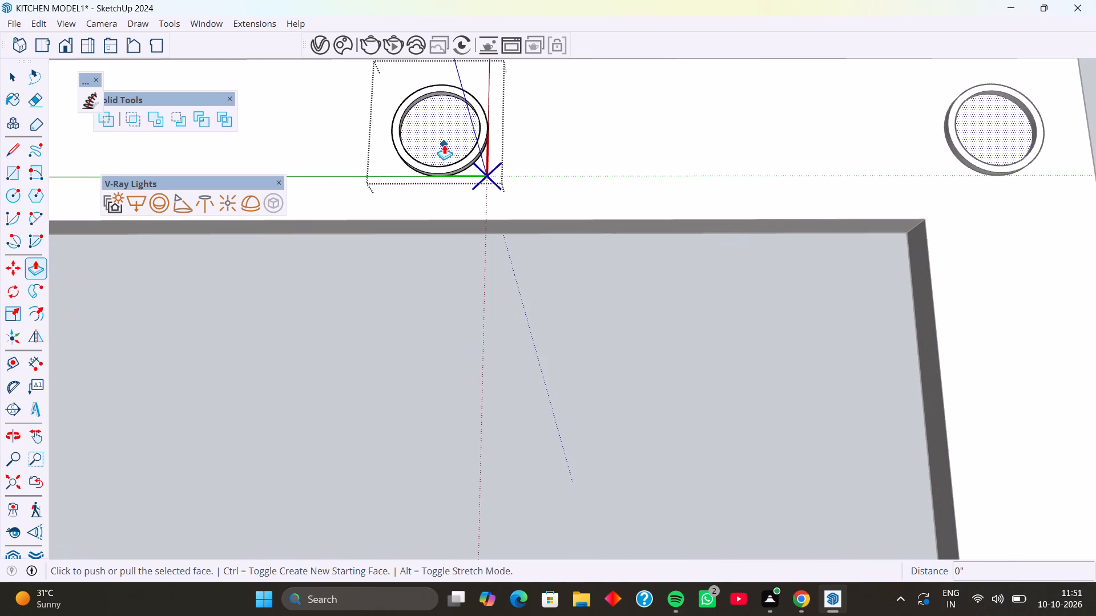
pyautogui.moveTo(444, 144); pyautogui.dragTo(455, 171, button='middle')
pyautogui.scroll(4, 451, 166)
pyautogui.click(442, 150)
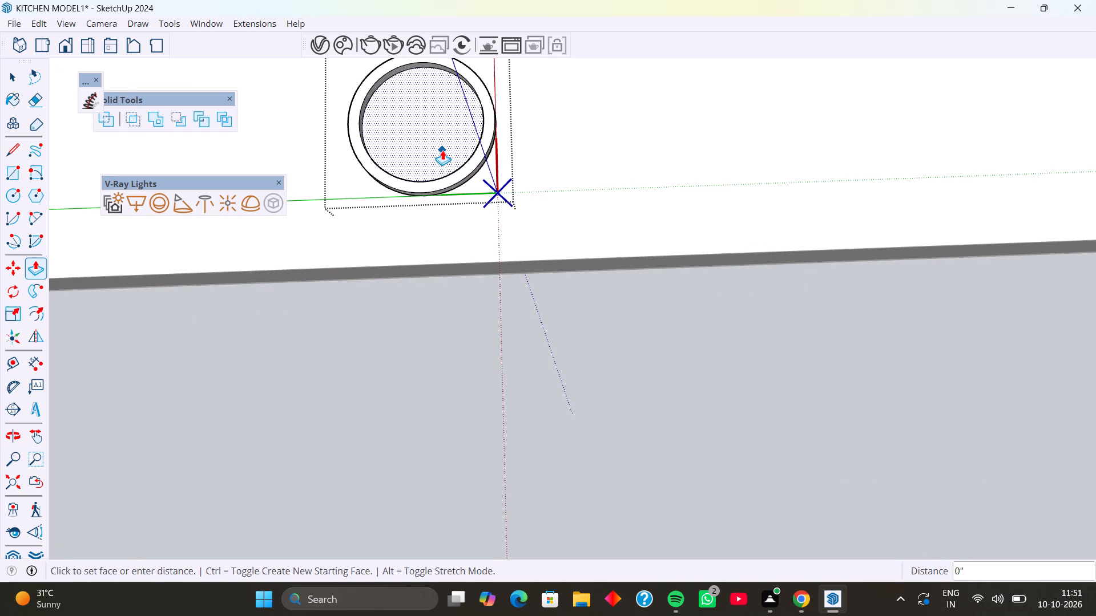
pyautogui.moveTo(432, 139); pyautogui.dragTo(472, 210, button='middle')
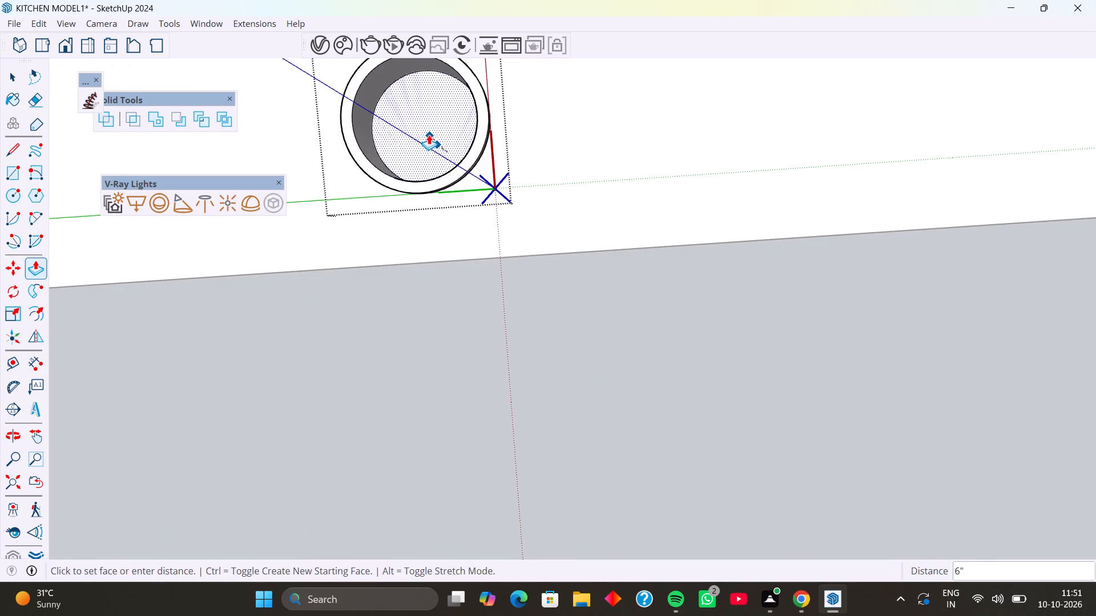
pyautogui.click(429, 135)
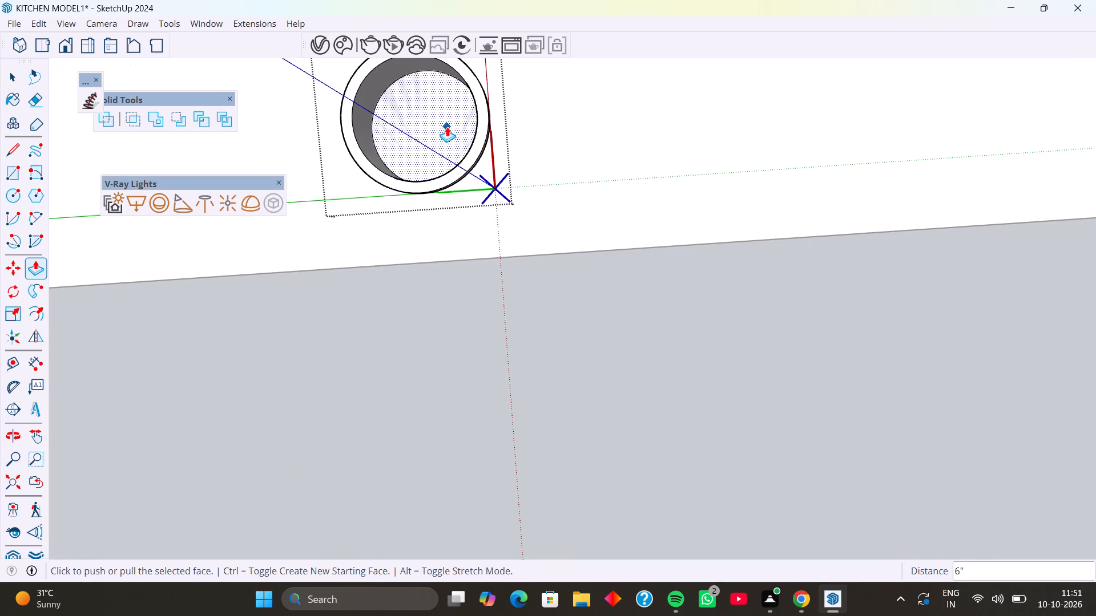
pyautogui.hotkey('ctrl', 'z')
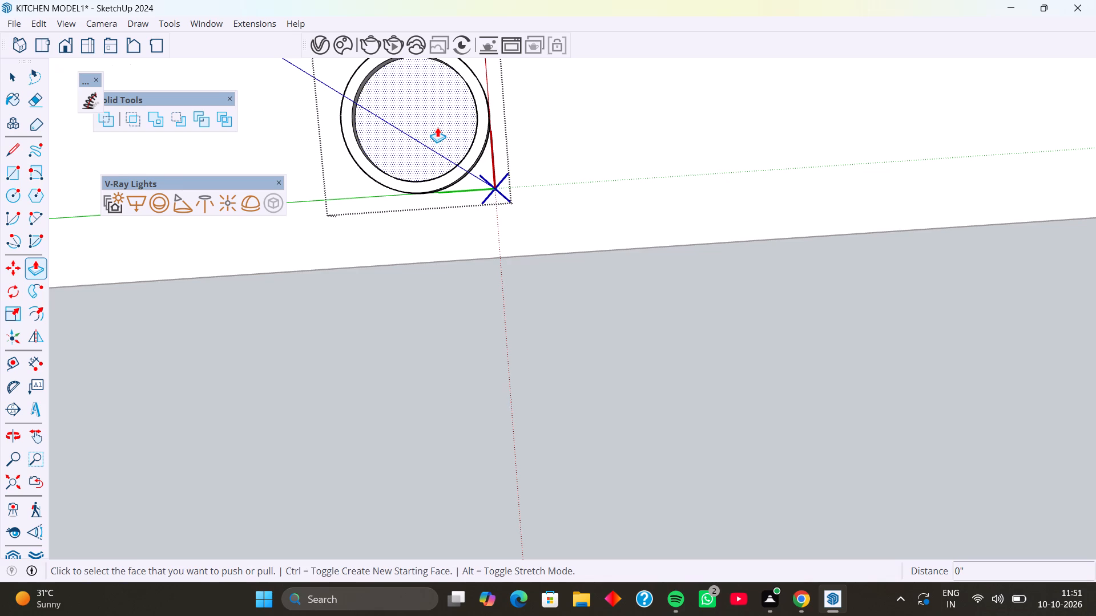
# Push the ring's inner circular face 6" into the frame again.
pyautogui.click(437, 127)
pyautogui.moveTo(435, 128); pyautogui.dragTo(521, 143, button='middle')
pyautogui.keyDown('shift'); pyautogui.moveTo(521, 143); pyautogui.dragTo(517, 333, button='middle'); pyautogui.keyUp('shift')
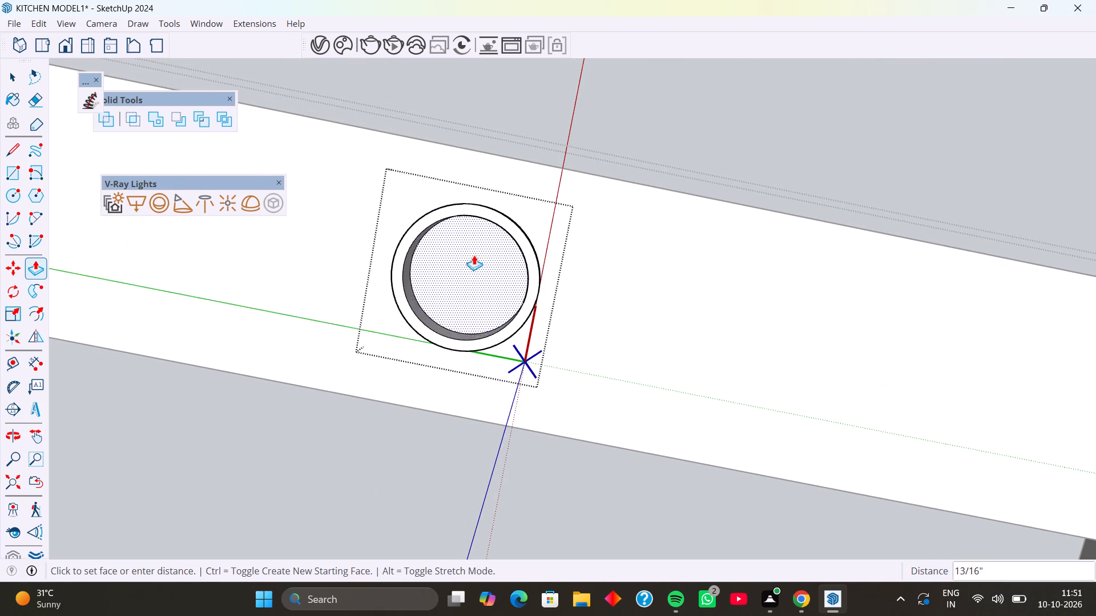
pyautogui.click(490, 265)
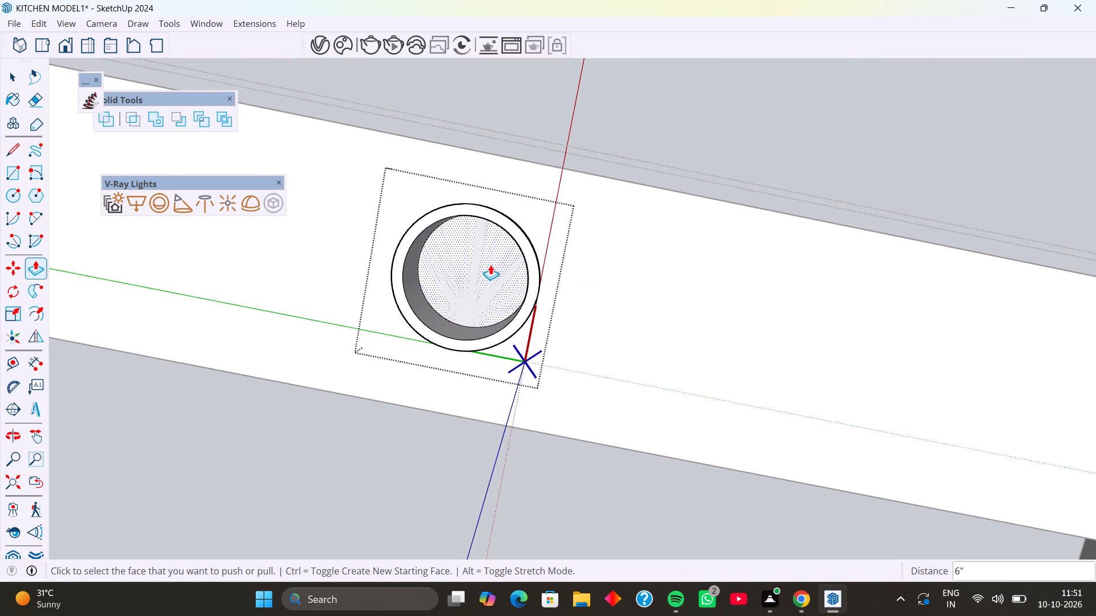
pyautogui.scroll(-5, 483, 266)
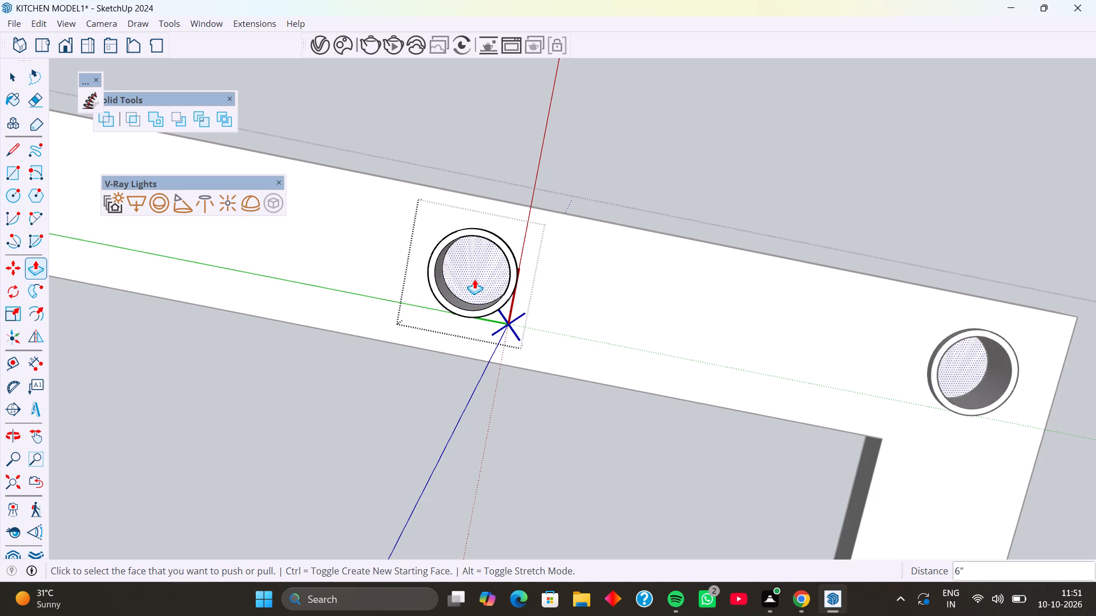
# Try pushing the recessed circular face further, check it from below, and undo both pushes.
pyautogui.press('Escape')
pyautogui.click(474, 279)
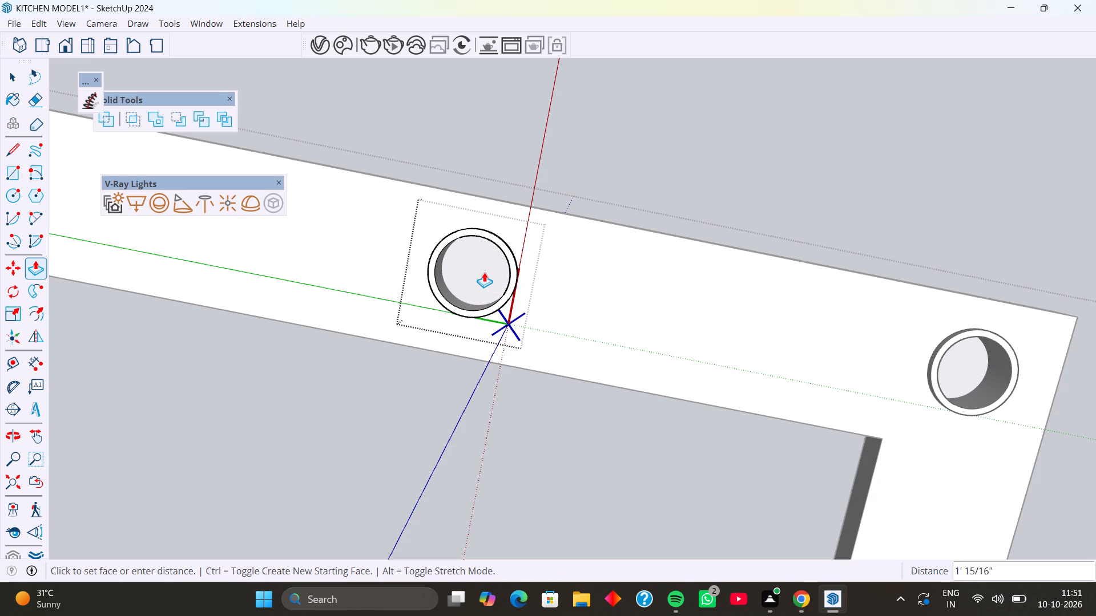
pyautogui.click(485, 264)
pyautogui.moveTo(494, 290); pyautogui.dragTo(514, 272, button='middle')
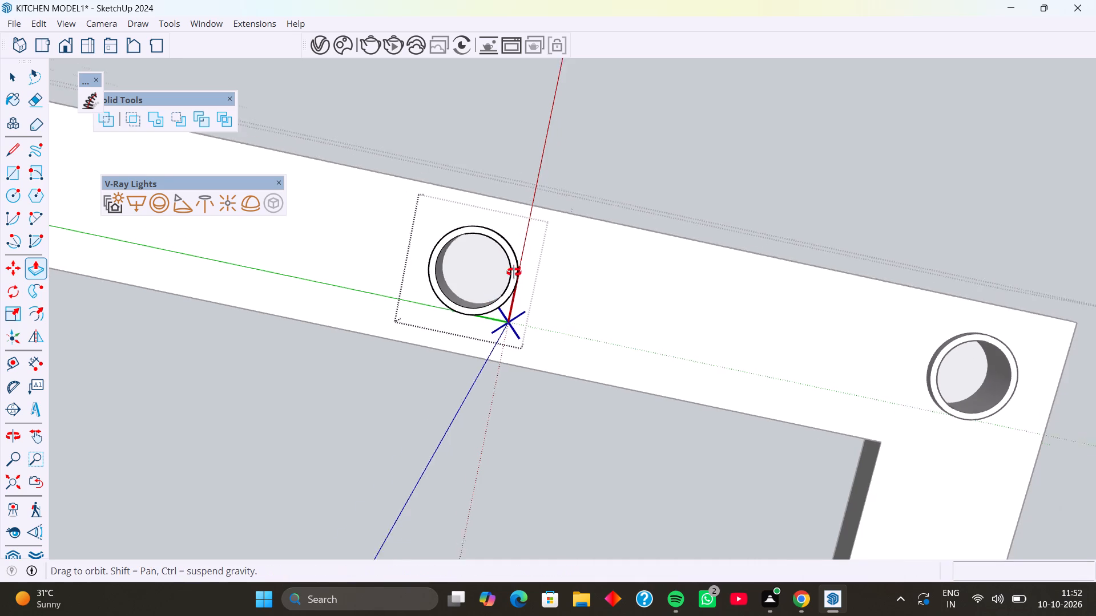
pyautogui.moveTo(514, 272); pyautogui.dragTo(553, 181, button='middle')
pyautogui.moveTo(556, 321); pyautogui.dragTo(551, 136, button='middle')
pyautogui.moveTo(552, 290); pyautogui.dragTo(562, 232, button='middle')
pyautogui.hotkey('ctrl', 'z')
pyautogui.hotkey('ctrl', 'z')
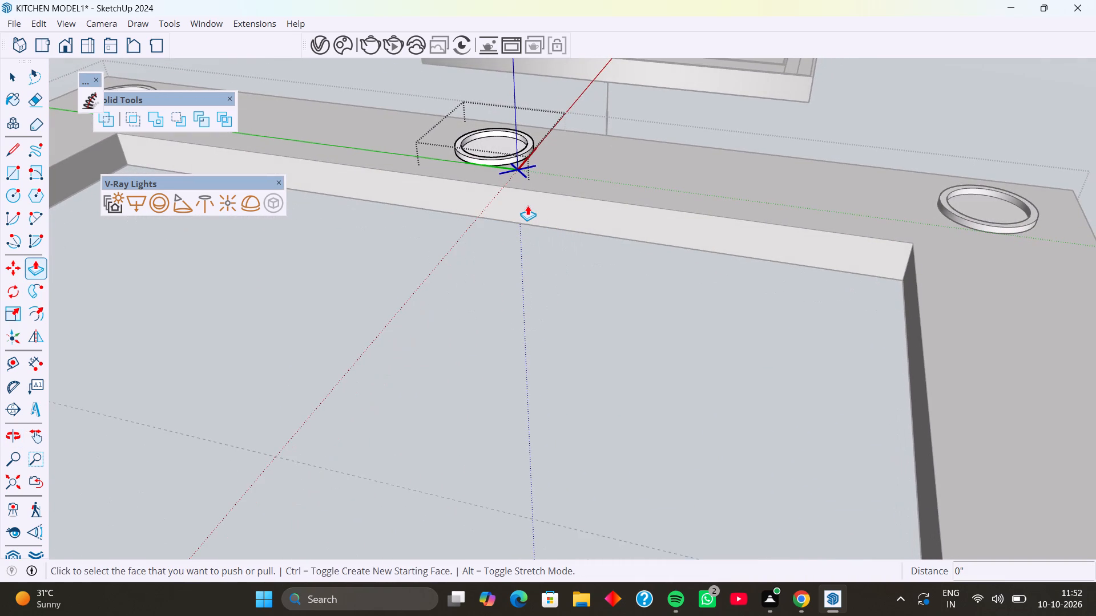
# Recess the inner circular face of the middle ring component 6" into the frame with Push/Pull.
pyautogui.moveTo(500, 164); pyautogui.dragTo(511, 289, button='middle')
pyautogui.scroll(6, 495, 292)
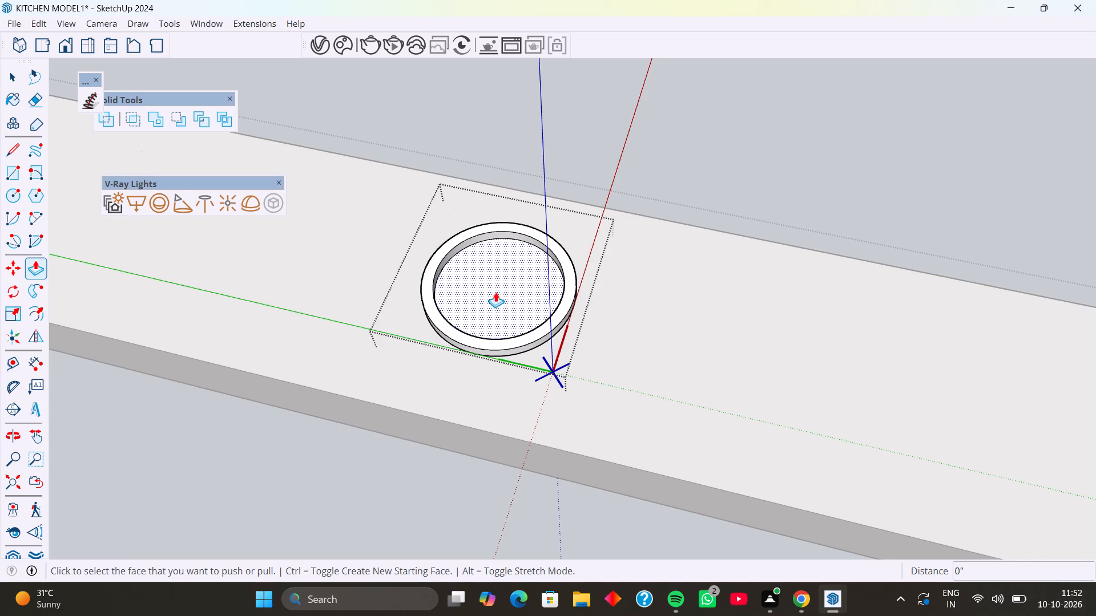
pyautogui.scroll(-5, 491, 294)
pyautogui.moveTo(539, 322); pyautogui.dragTo(569, 398, button='middle')
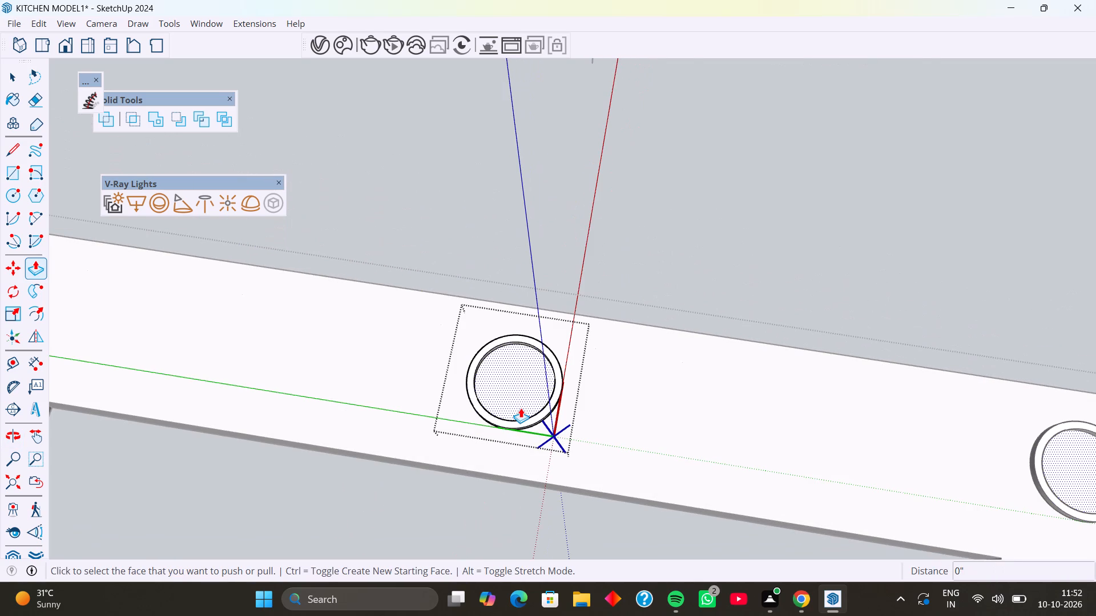
pyautogui.keyDown('shift'); pyautogui.moveTo(522, 408); pyautogui.dragTo(518, 297, button='middle'); pyautogui.keyUp('shift')
pyautogui.moveTo(541, 339); pyautogui.dragTo(545, 399, button='middle')
pyautogui.scroll(4, 547, 405)
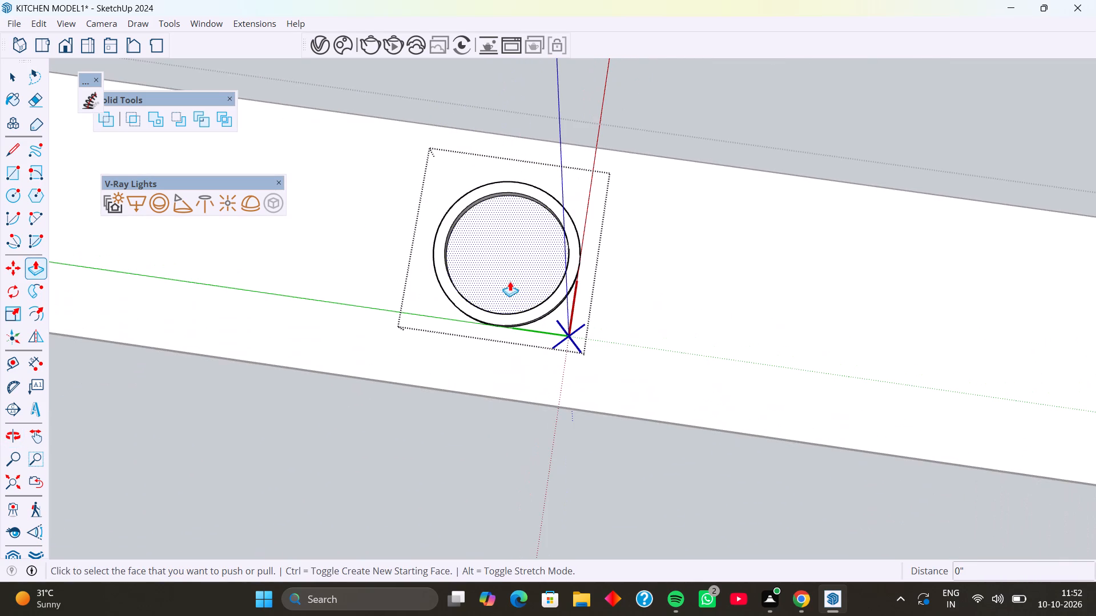
pyautogui.moveTo(535, 273); pyautogui.dragTo(575, 321, button='middle')
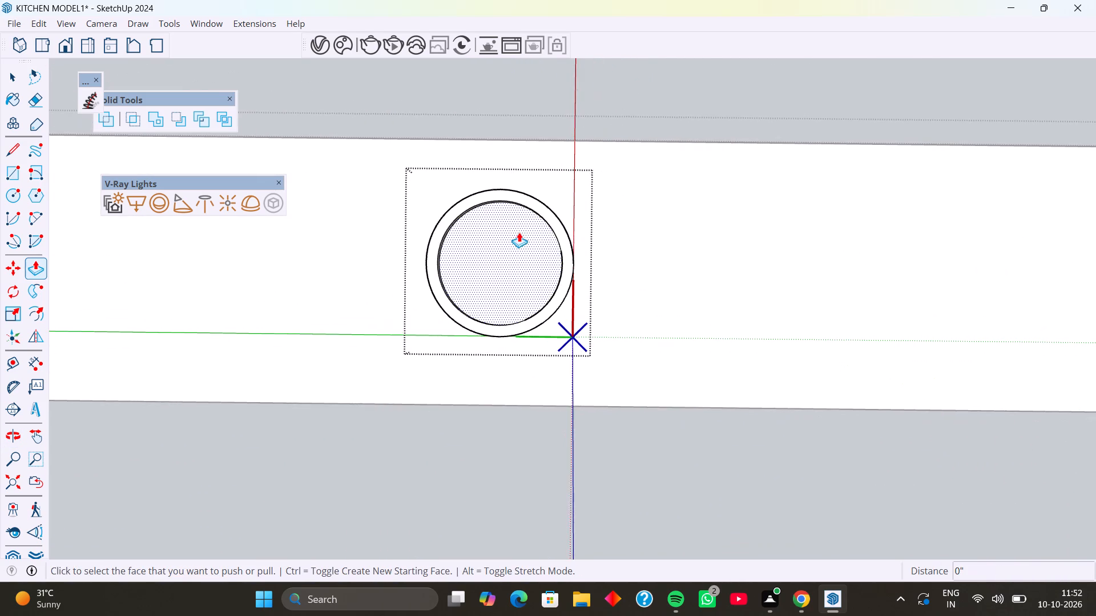
pyautogui.scroll(3, 522, 231)
pyautogui.click(553, 236)
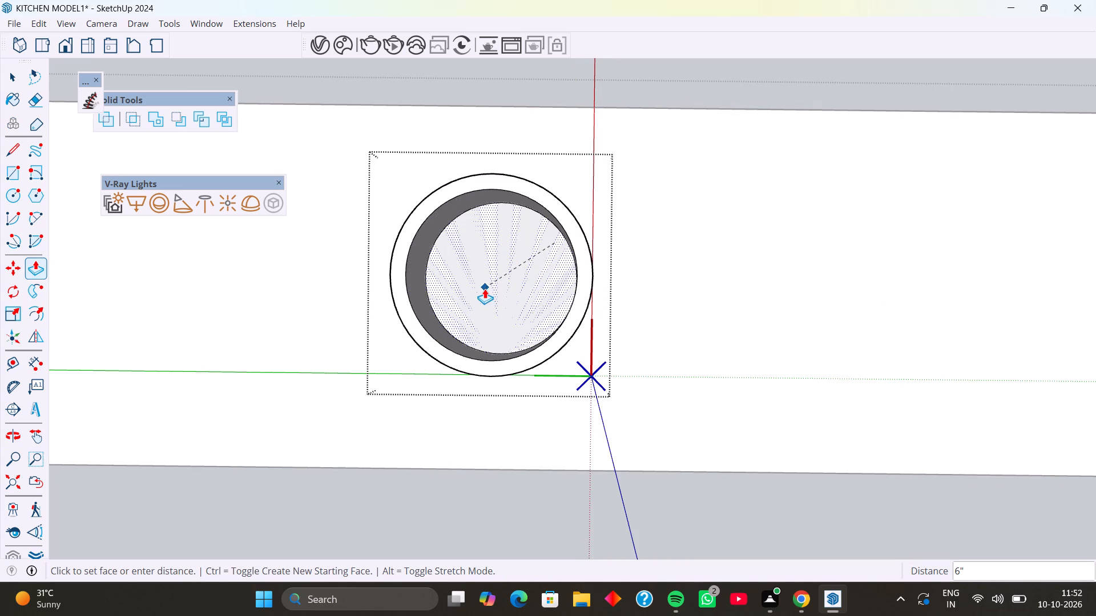
pyautogui.click(485, 289)
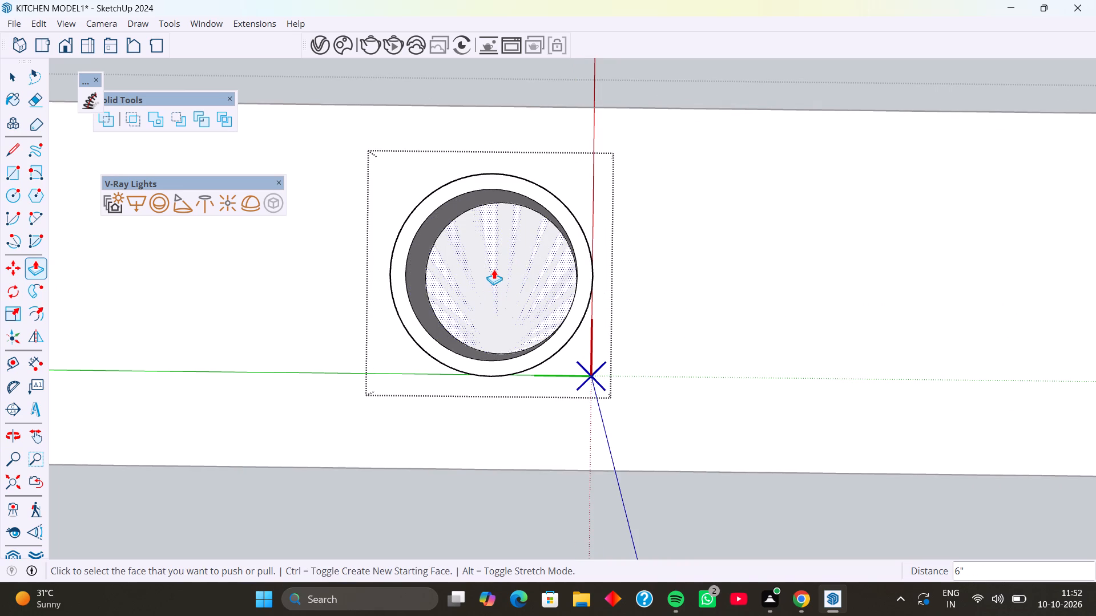
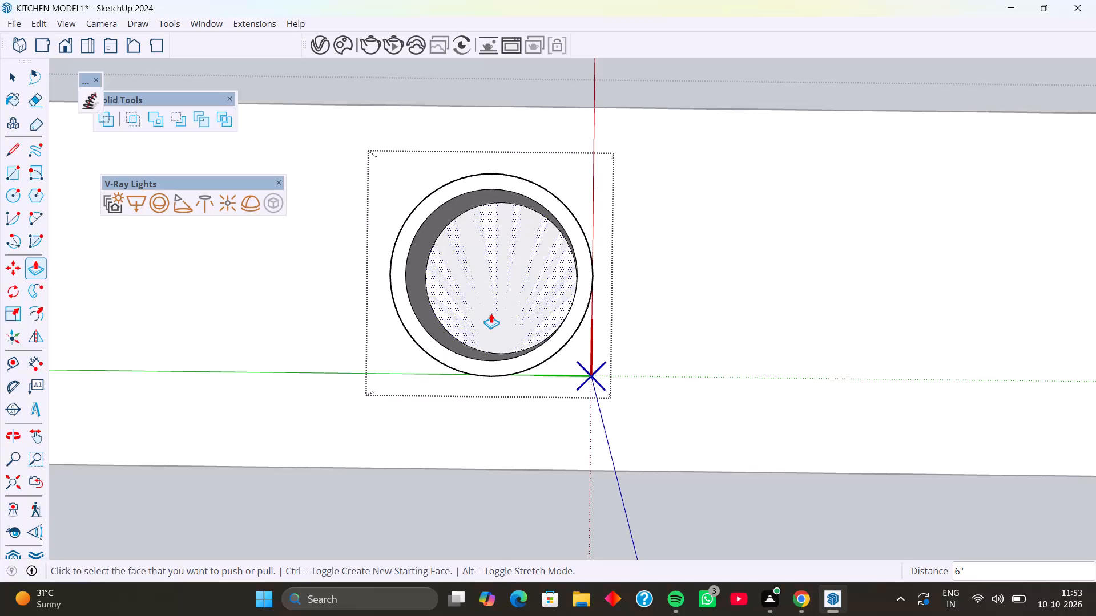
# Delete the recessed inner circular face inside the middle ring component and close the component for editing.
pyautogui.press('space')
pyautogui.scroll(-5, 491, 313)
pyautogui.click(584, 112)
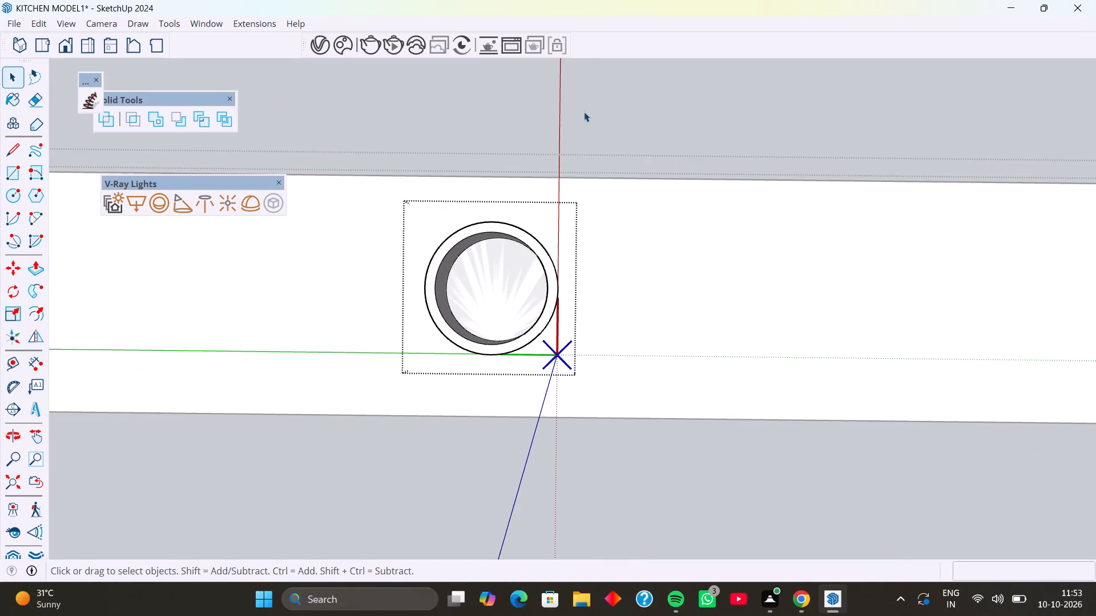
pyautogui.moveTo(506, 338); pyautogui.dragTo(595, 309, button='middle')
pyautogui.click(486, 304)
pyautogui.tripleClick(486, 304)
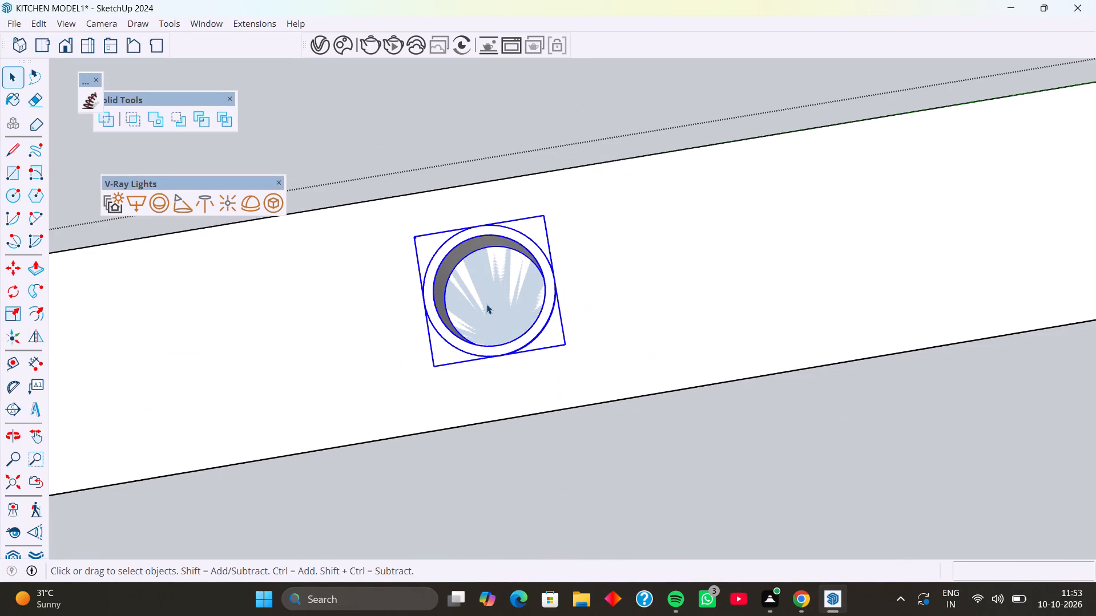
pyautogui.click(486, 304)
pyautogui.click(483, 300)
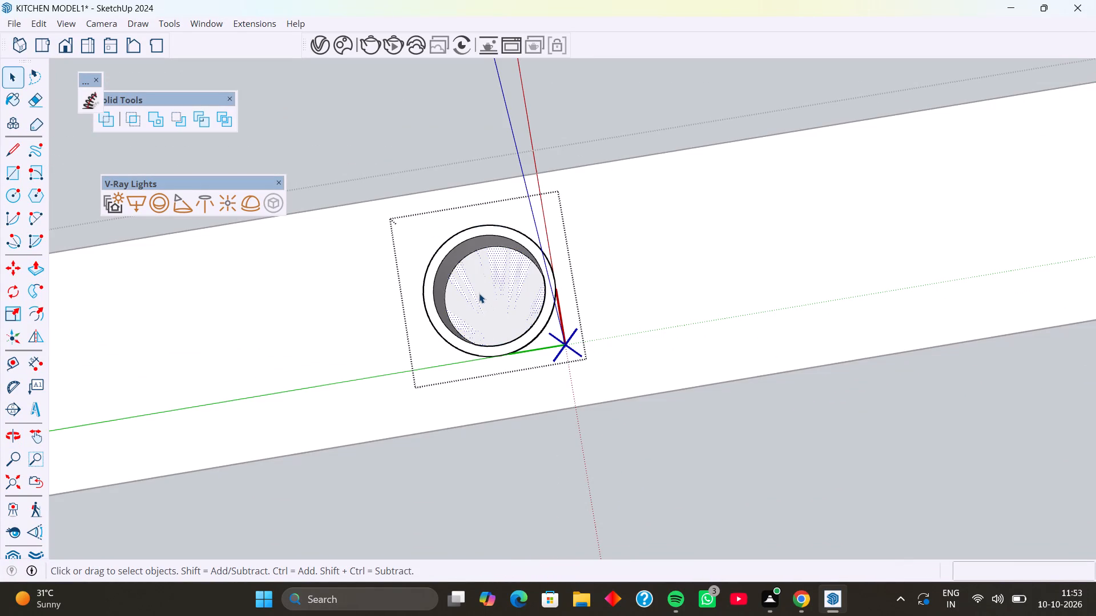
pyautogui.press('Delete')
pyautogui.scroll(-16, 496, 306)
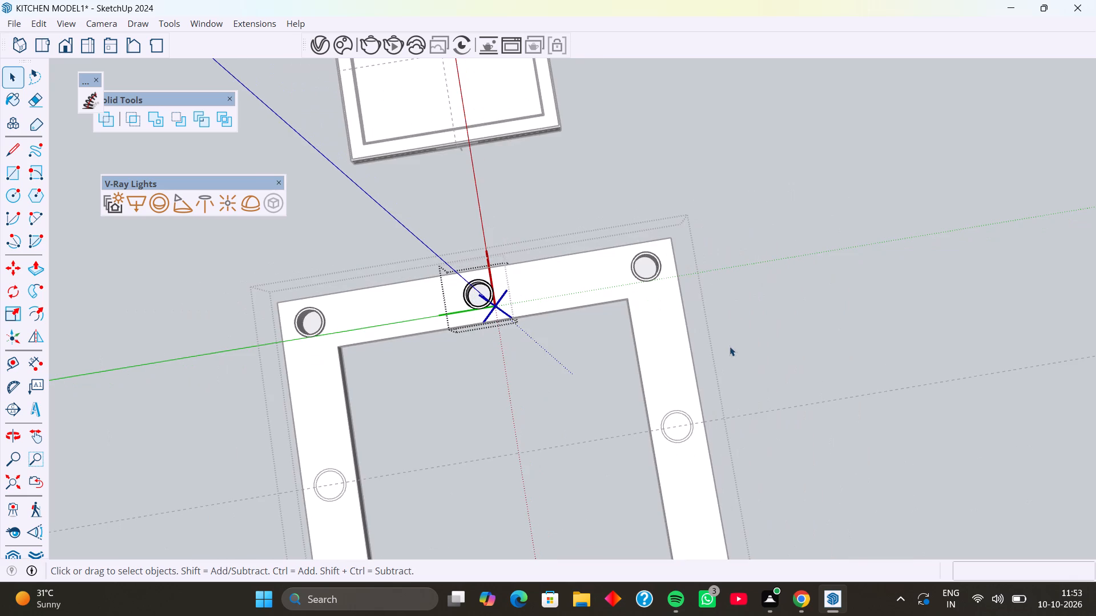
pyautogui.click(798, 345)
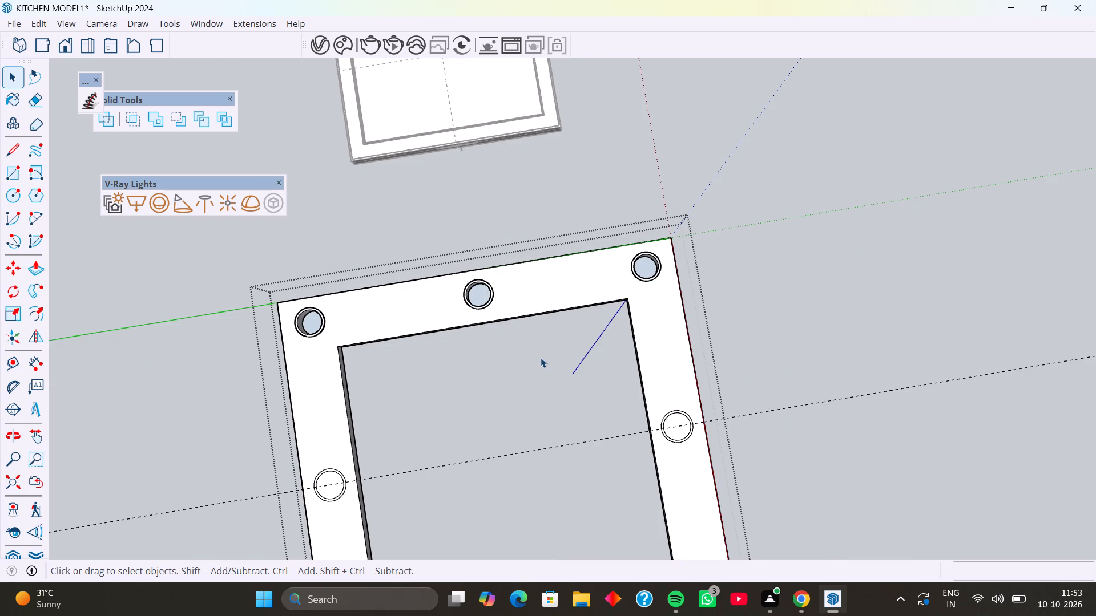
pyautogui.scroll(-5, 478, 326)
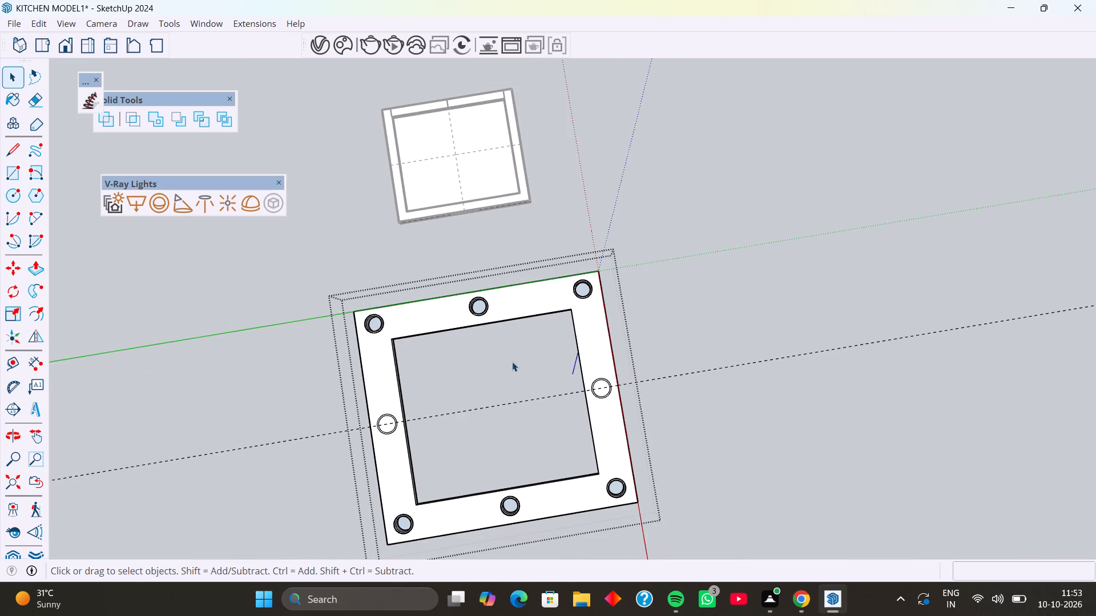
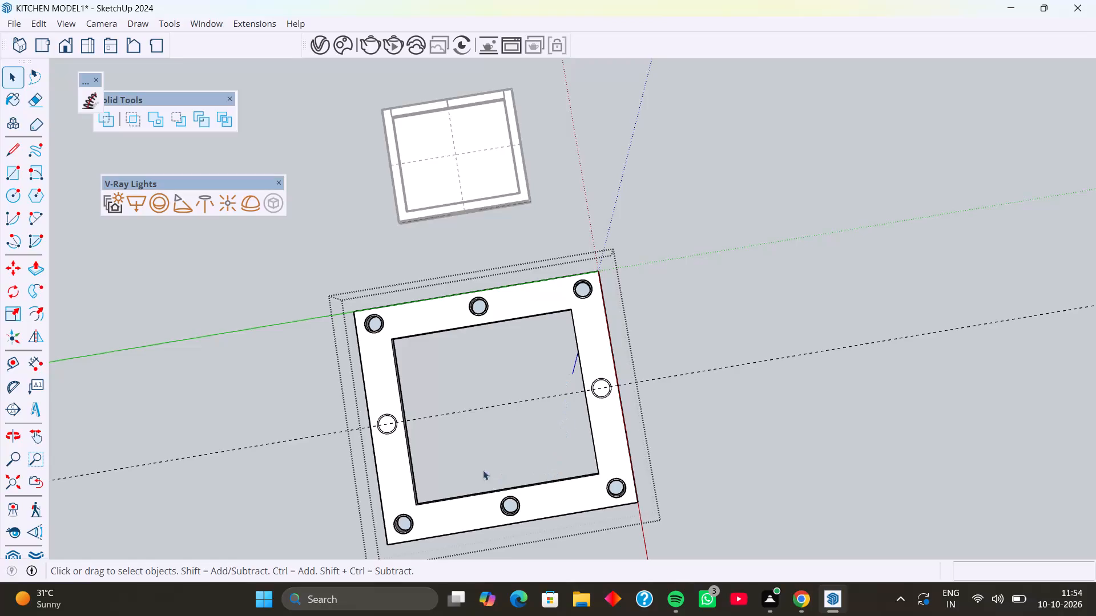
# Close the square frame for editing and examine its circular openings from the upper side.
pyautogui.scroll(-5, 479, 401)
pyautogui.click(654, 467)
pyautogui.moveTo(608, 458); pyautogui.dragTo(535, 179, button='middle')
pyautogui.moveTo(562, 413); pyautogui.dragTo(495, 210, button='middle')
pyautogui.moveTo(591, 501); pyautogui.dragTo(559, 233, button='middle')
pyautogui.scroll(-12, 595, 470)
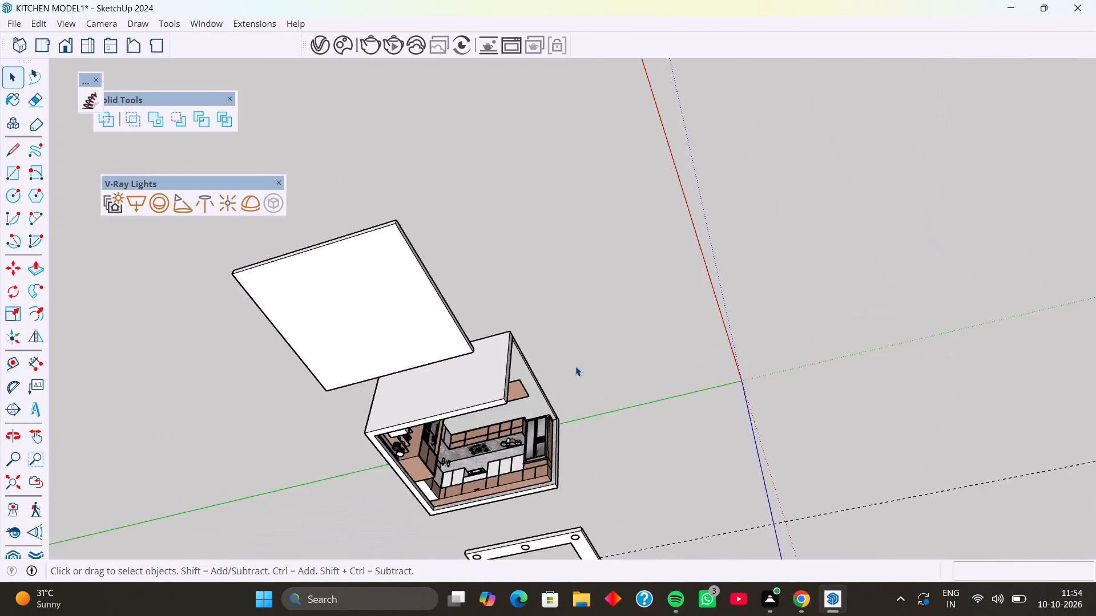
pyautogui.scroll(-2, 575, 366)
pyautogui.keyDown('shift'); pyautogui.moveTo(574, 511); pyautogui.dragTo(565, 260, button='middle'); pyautogui.keyUp('shift')
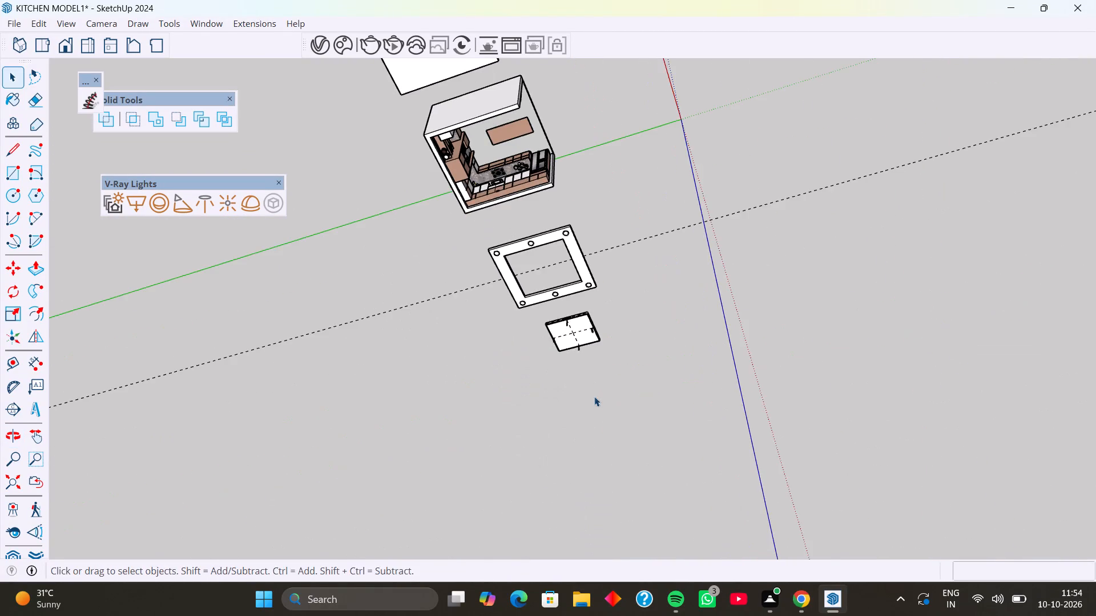
pyautogui.moveTo(592, 392); pyautogui.dragTo(565, 246, button='middle')
pyautogui.scroll(17, 513, 310)
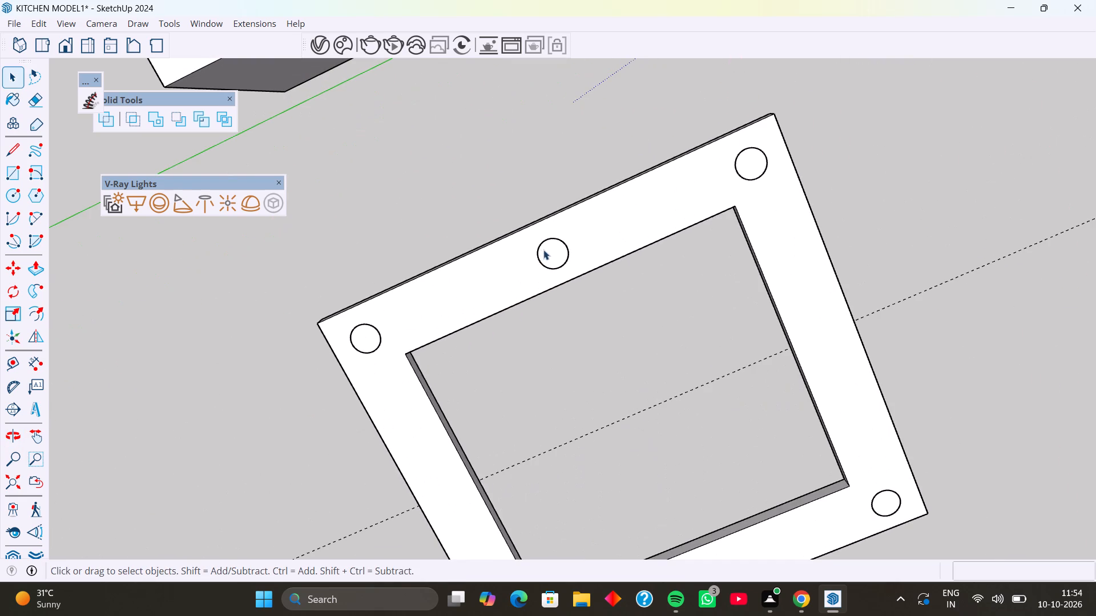
pyautogui.click(550, 256)
pyautogui.moveTo(569, 295); pyautogui.dragTo(571, 163, button='middle')
pyautogui.scroll(1, 569, 295)
pyautogui.scroll(-2, 571, 163)
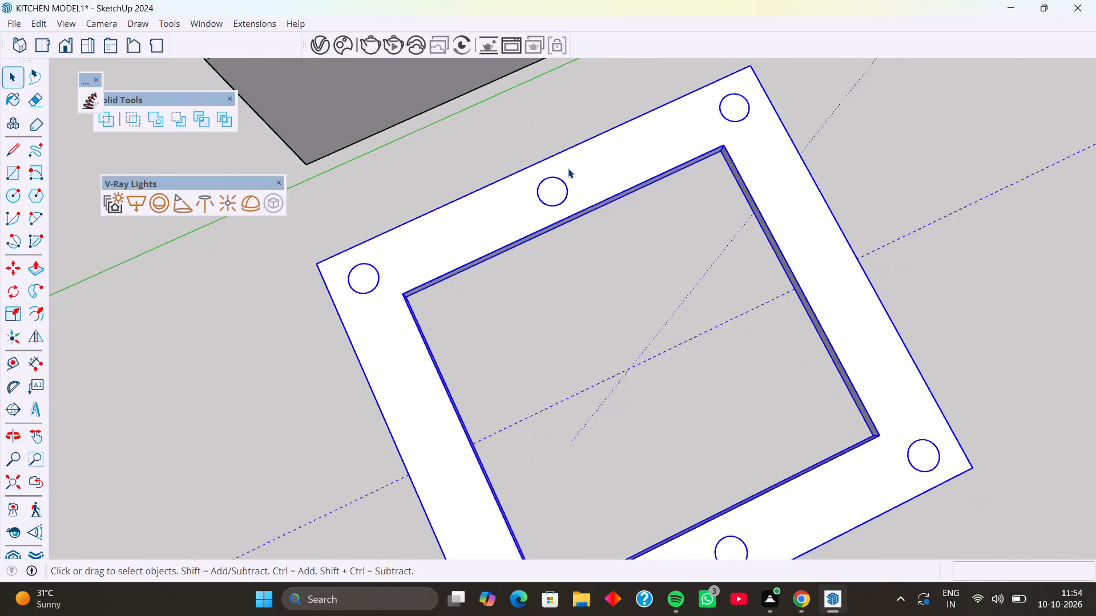
pyautogui.scroll(-2, 568, 168)
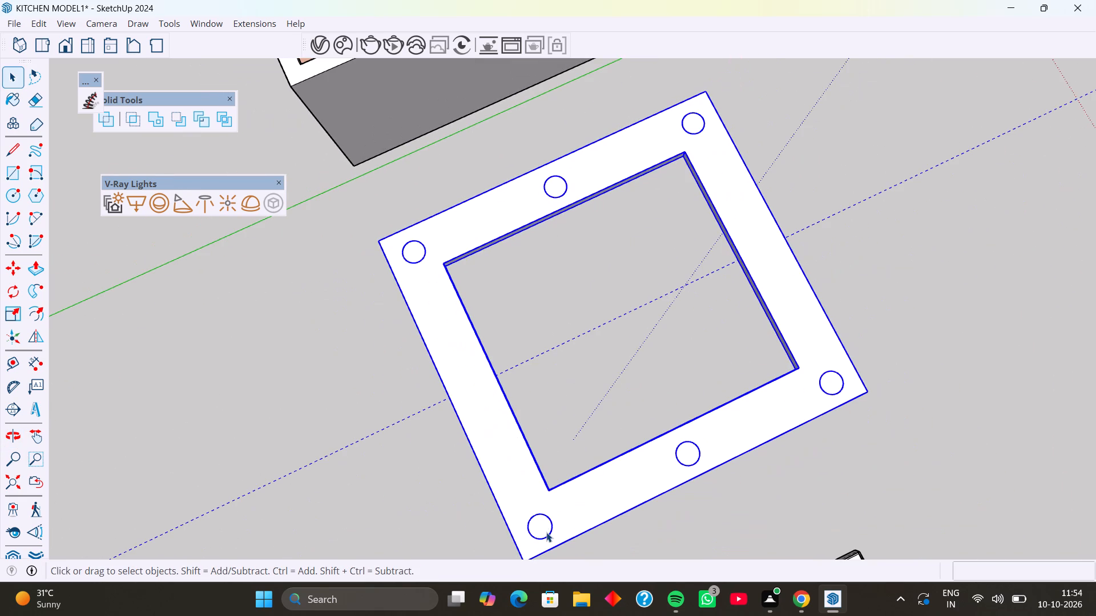
pyautogui.keyDown('shift'); pyautogui.moveTo(546, 532); pyautogui.dragTo(538, 358, button='middle'); pyautogui.keyUp('shift')
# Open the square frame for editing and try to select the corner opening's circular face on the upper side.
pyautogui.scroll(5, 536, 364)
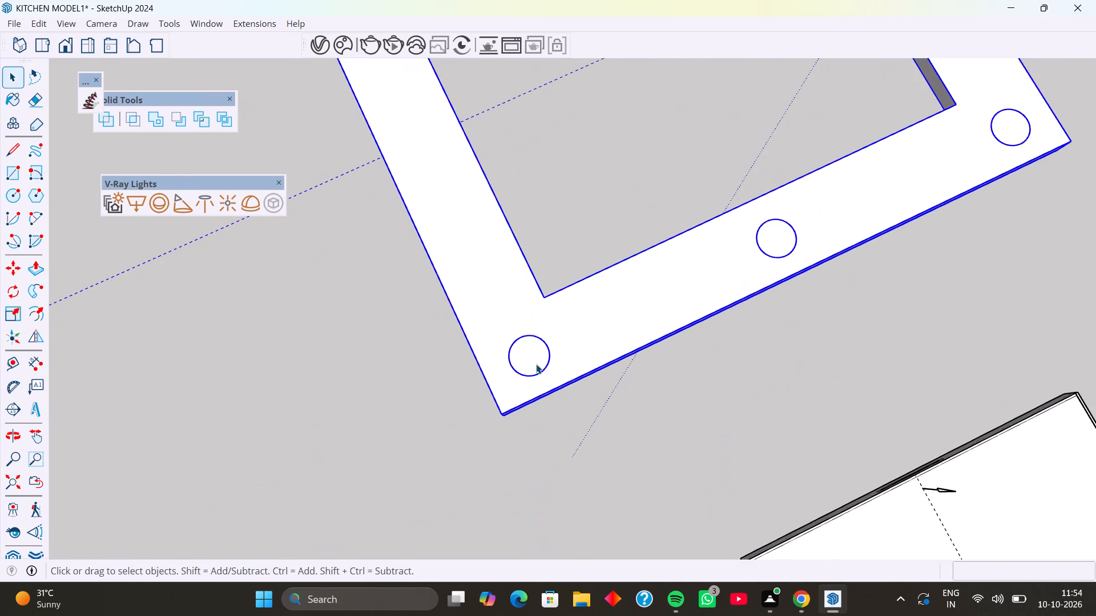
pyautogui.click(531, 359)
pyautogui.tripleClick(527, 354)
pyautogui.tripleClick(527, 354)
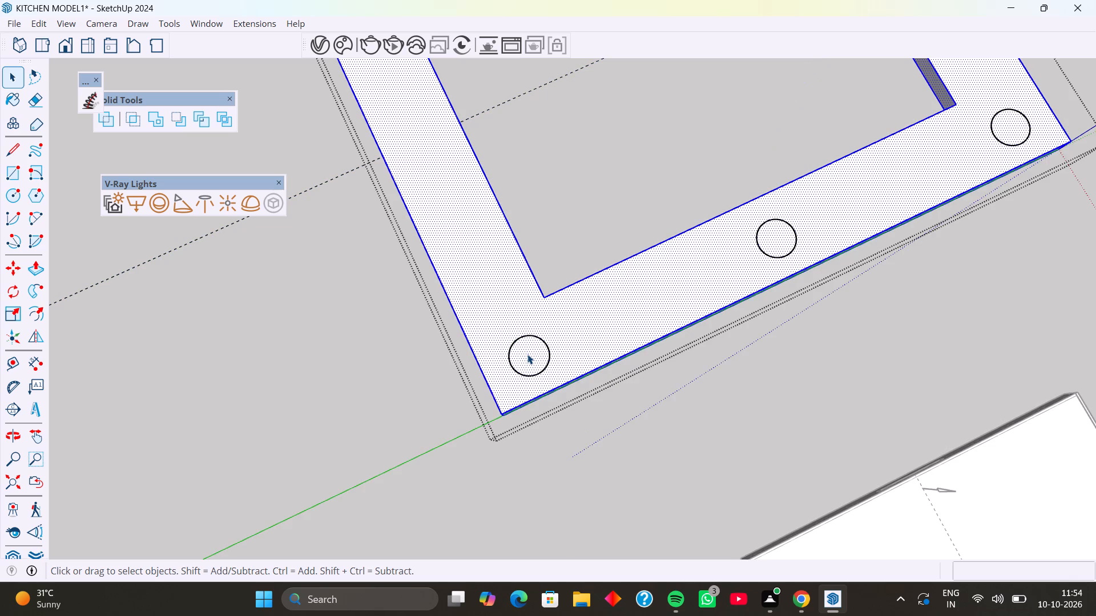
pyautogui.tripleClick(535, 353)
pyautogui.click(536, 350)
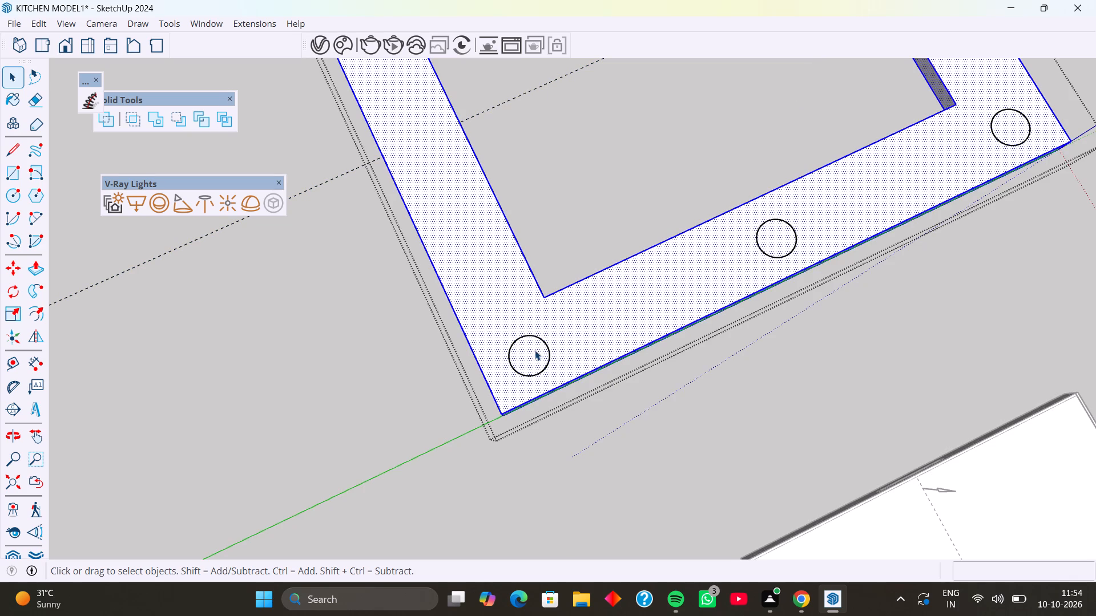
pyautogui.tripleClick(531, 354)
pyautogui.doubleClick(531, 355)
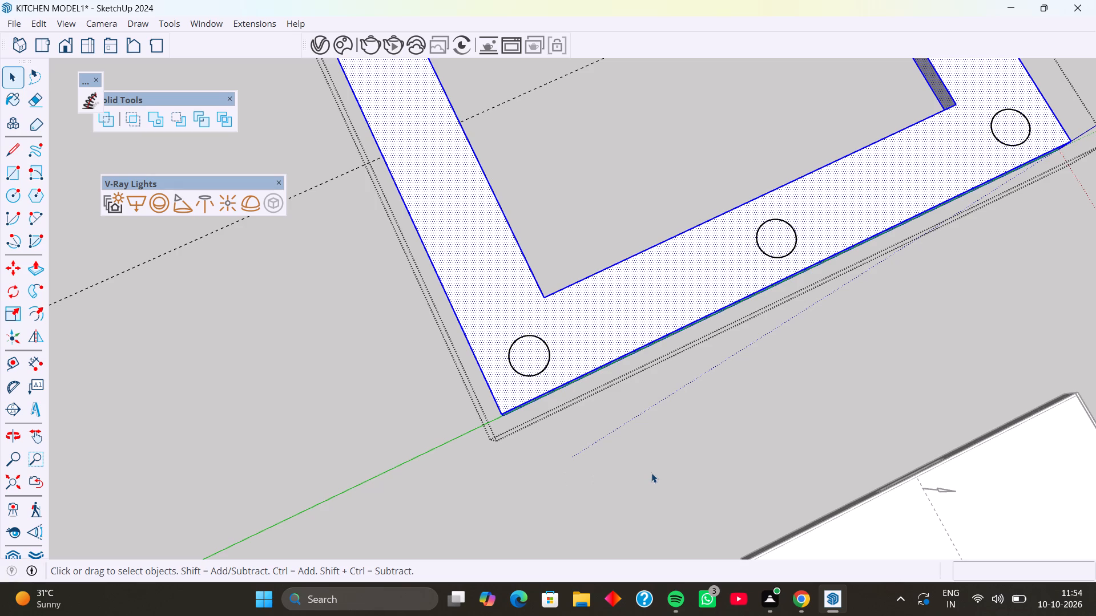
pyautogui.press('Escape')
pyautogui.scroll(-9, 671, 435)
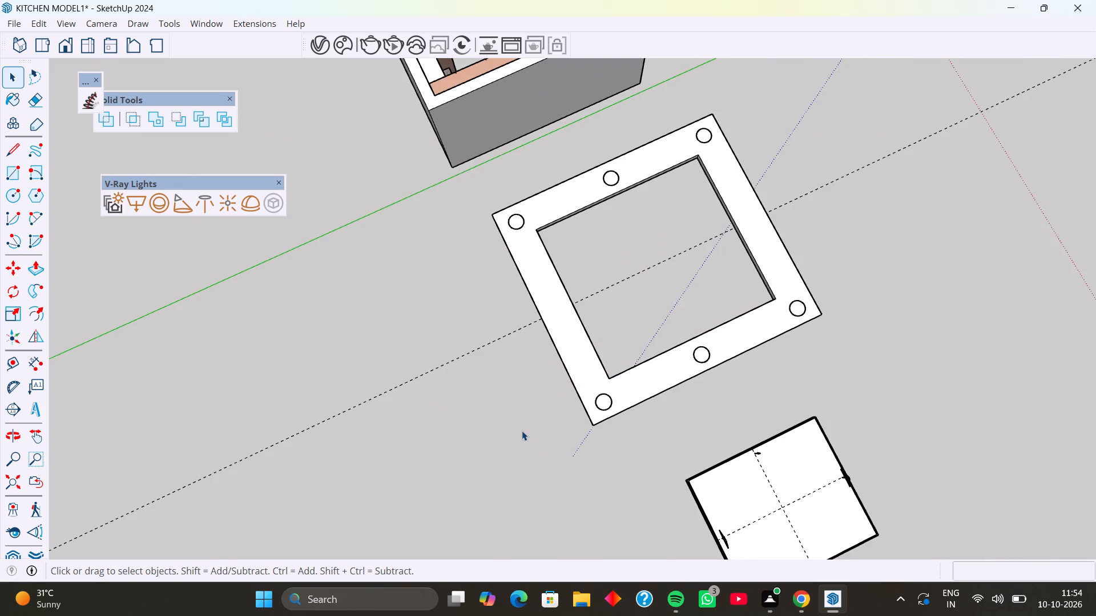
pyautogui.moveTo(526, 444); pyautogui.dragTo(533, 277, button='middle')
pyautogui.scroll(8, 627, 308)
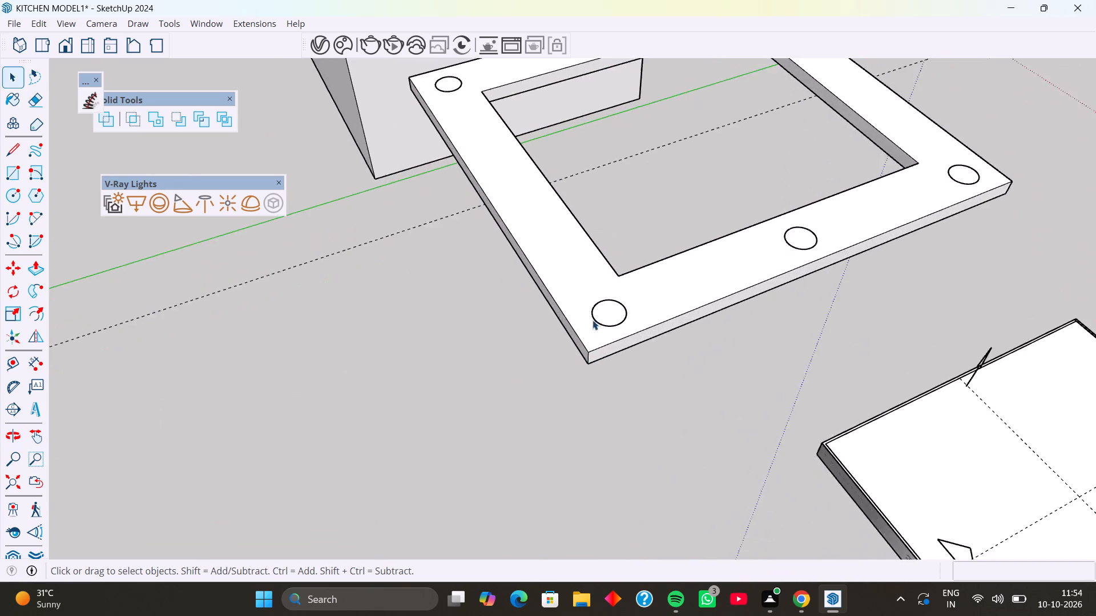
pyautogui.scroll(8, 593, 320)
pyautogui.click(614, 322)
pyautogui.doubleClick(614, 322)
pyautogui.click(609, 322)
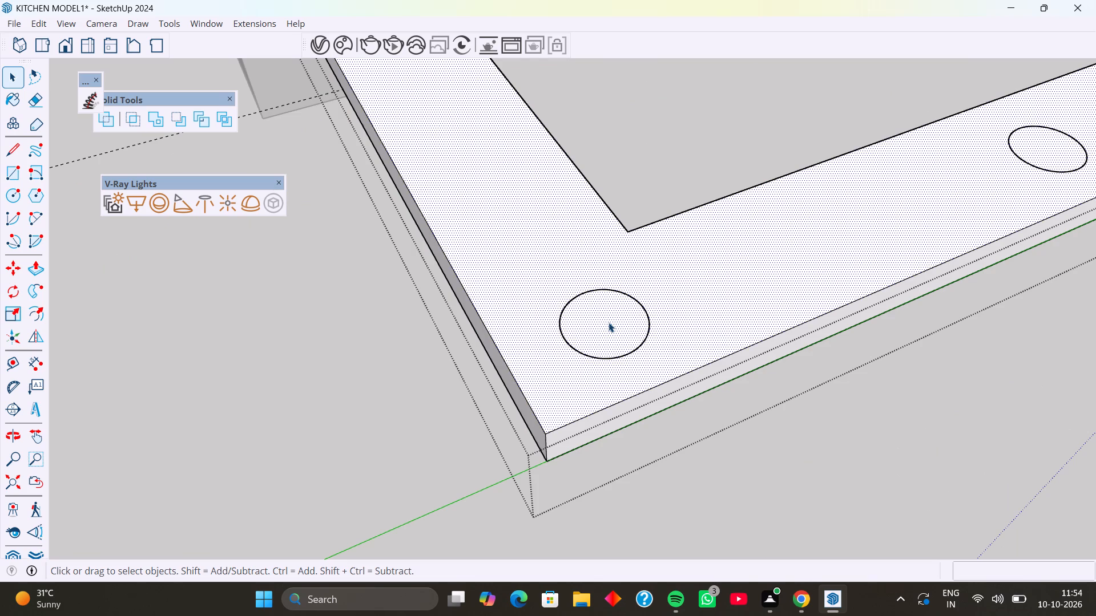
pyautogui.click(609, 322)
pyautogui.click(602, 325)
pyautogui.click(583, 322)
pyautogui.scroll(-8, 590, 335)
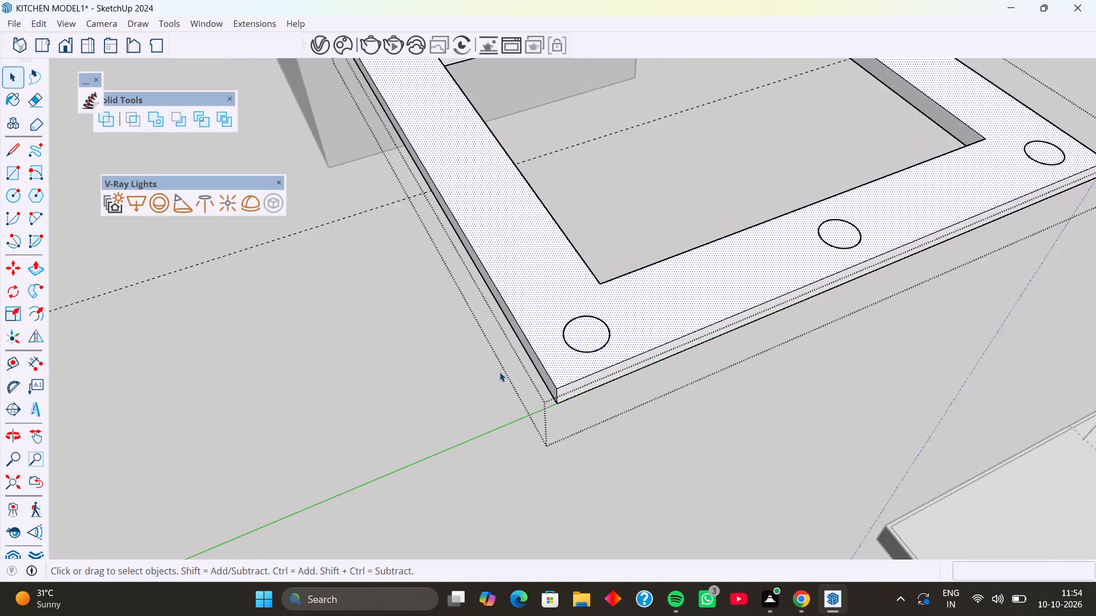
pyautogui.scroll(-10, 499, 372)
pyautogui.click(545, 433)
# Open the frame for editing and push the inner circle at one unrecessed side midpoint 6" through the frame from below.
pyautogui.moveTo(607, 371); pyautogui.dragTo(599, 214, button='middle')
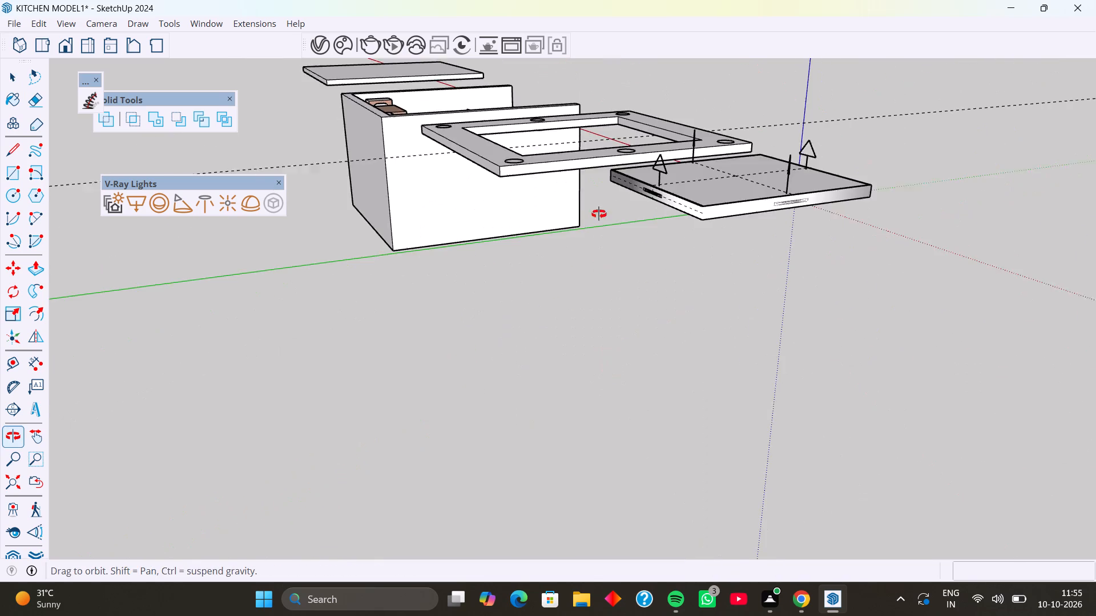
pyautogui.moveTo(599, 214); pyautogui.dragTo(599, 214, button='middle')
pyautogui.moveTo(581, 267); pyautogui.dragTo(578, 165, button='middle')
pyautogui.keyDown('shift'); pyautogui.moveTo(567, 137); pyautogui.dragTo(568, 216, button='middle'); pyautogui.keyUp('shift')
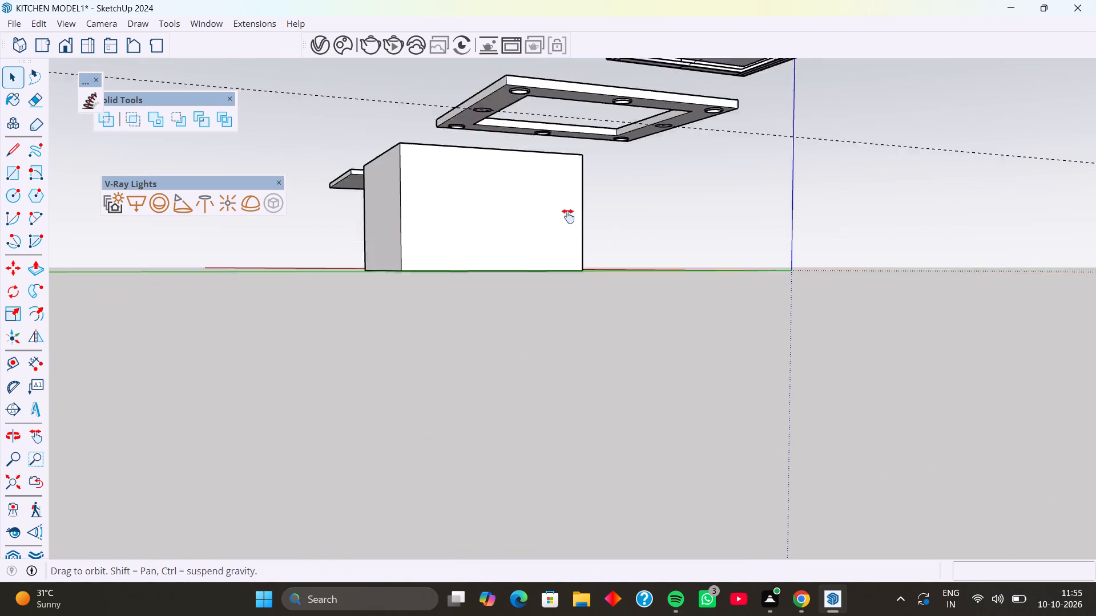
pyautogui.keyDown('shift'); pyautogui.moveTo(568, 216); pyautogui.dragTo(560, 329, button='middle'); pyautogui.keyUp('shift')
pyautogui.moveTo(564, 299); pyautogui.dragTo(570, 116, button='middle')
pyautogui.scroll(13, 450, 106)
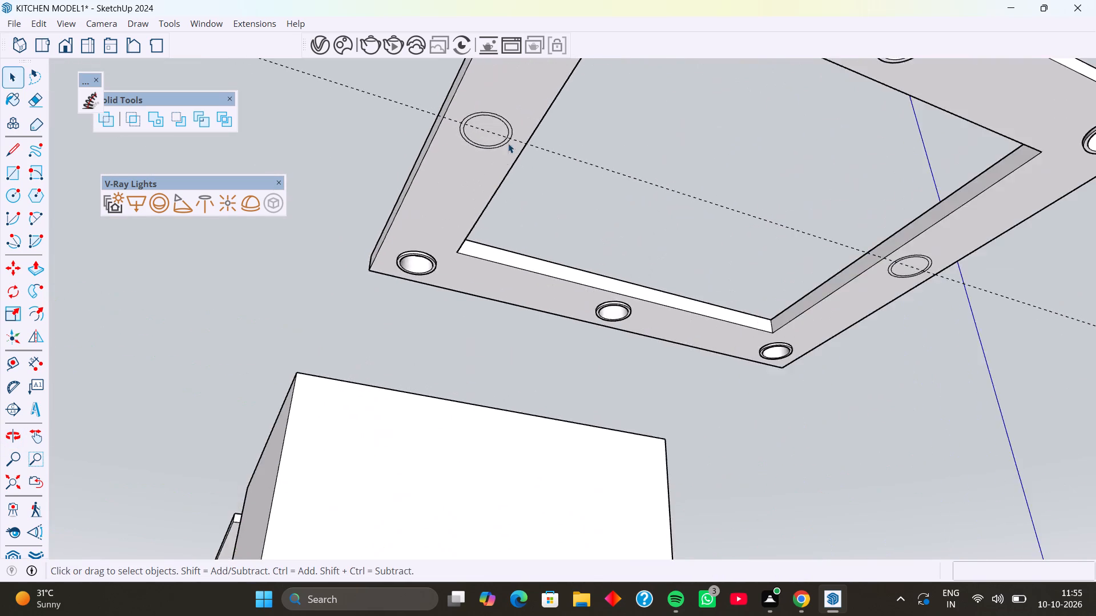
pyautogui.scroll(3, 508, 143)
pyautogui.click(495, 127)
pyautogui.doubleClick(495, 127)
pyautogui.click(489, 127)
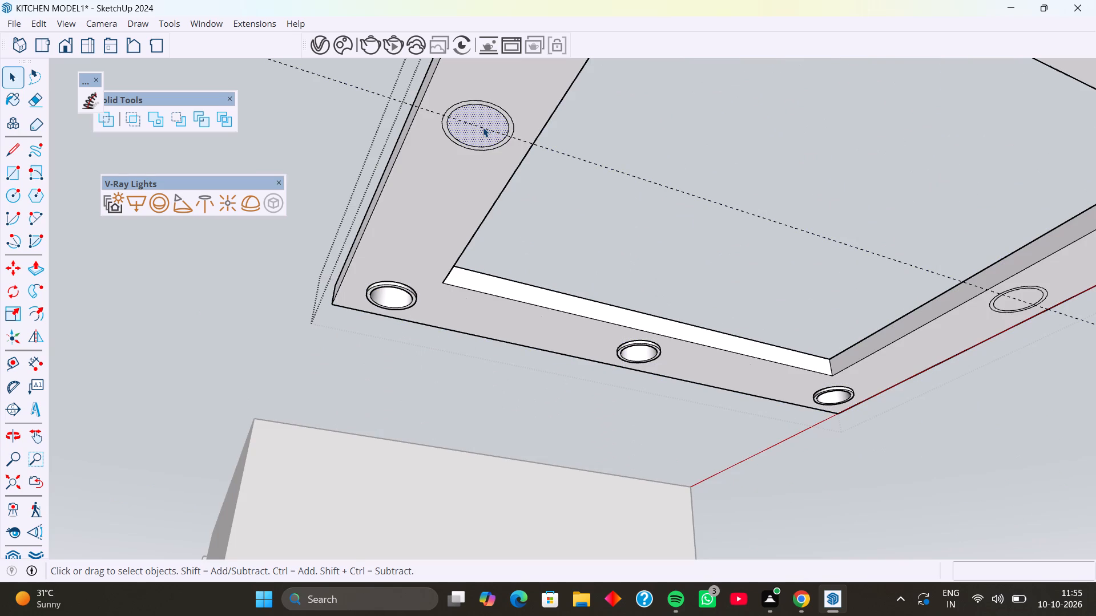
pyautogui.press('p')
pyautogui.click(483, 127)
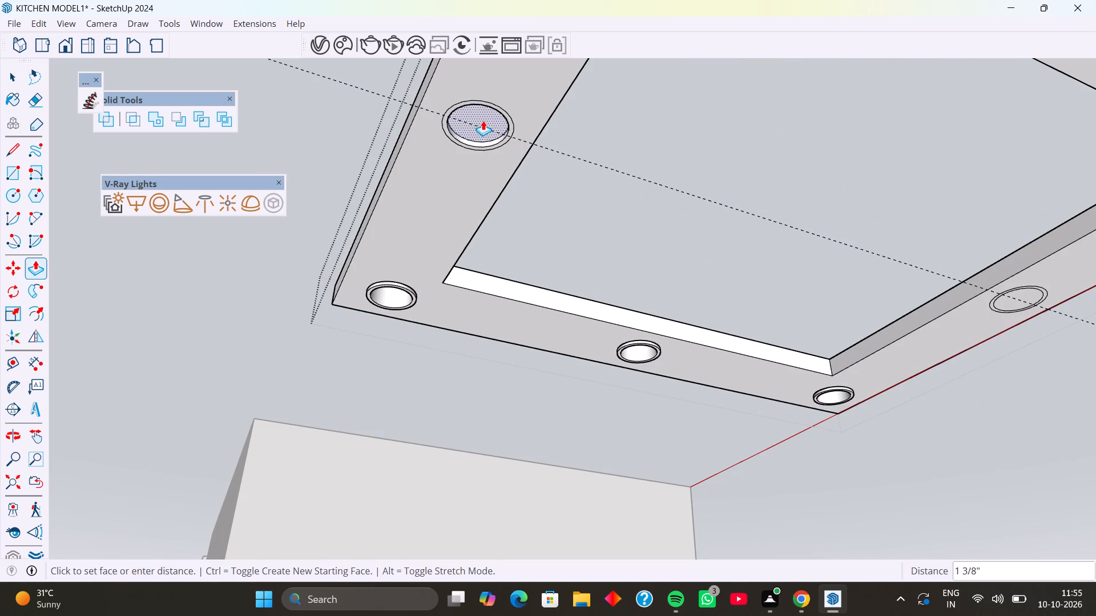
pyautogui.moveTo(483, 119); pyautogui.dragTo(493, 53, button='middle')
pyautogui.keyDown('shift'); pyautogui.moveTo(493, 53); pyautogui.dragTo(457, 200, button='middle'); pyautogui.keyUp('shift')
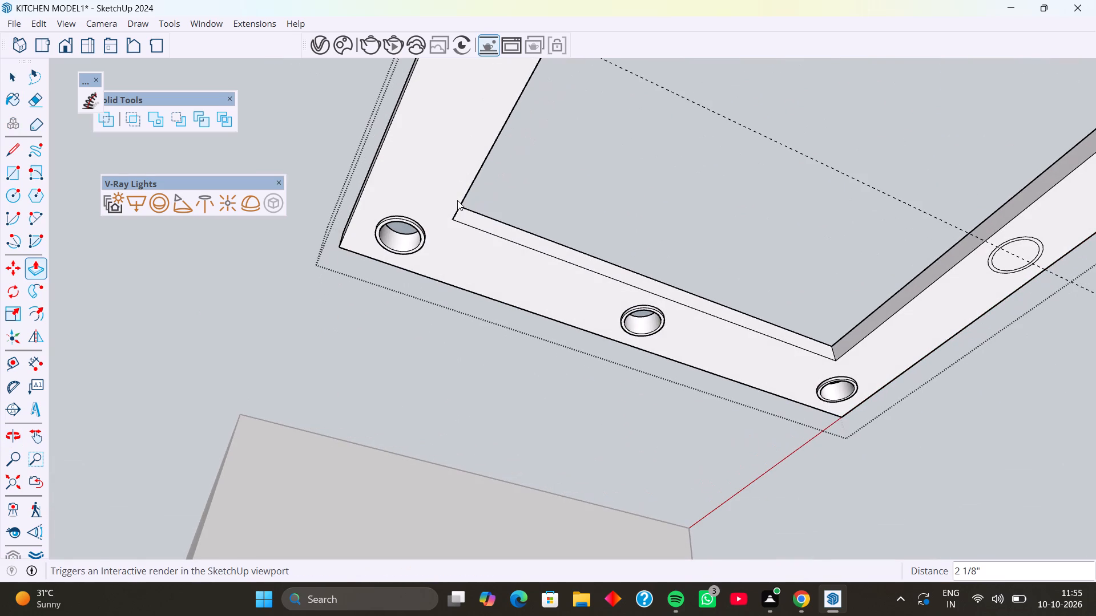
pyautogui.keyDown('shift'); pyautogui.moveTo(457, 200); pyautogui.dragTo(453, 225, button='middle'); pyautogui.keyUp('shift')
pyautogui.keyDown('shift'); pyautogui.moveTo(464, 119); pyautogui.dragTo(434, 323, button='middle'); pyautogui.keyUp('shift')
pyautogui.scroll(1, 468, 211)
pyautogui.moveTo(469, 210); pyautogui.dragTo(506, 59, button='middle')
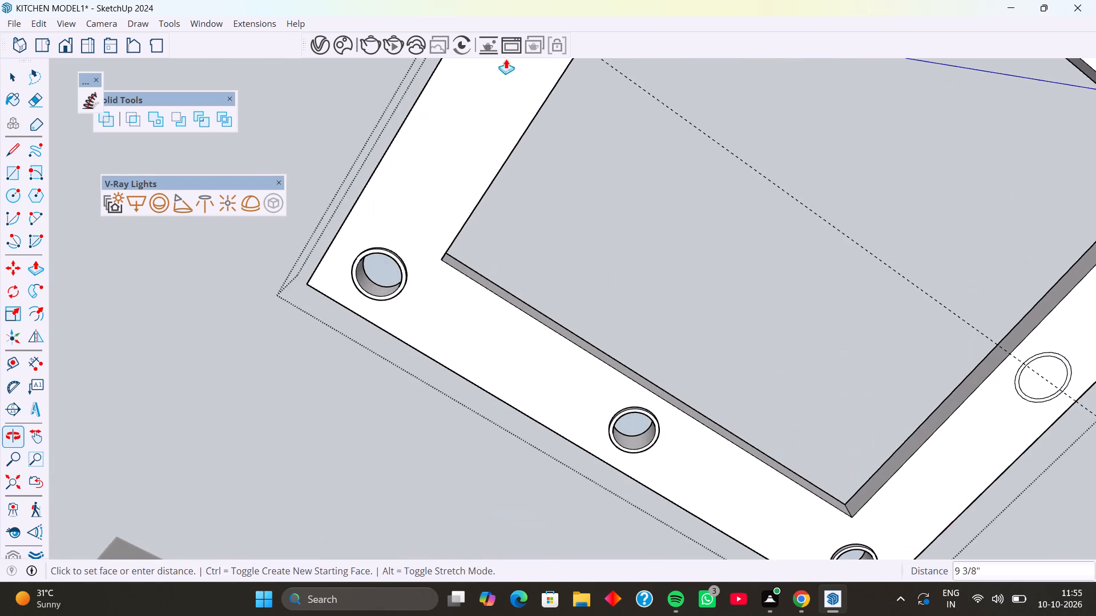
pyautogui.moveTo(571, 141); pyautogui.dragTo(369, 369, button='middle')
pyautogui.scroll(3, 313, 256)
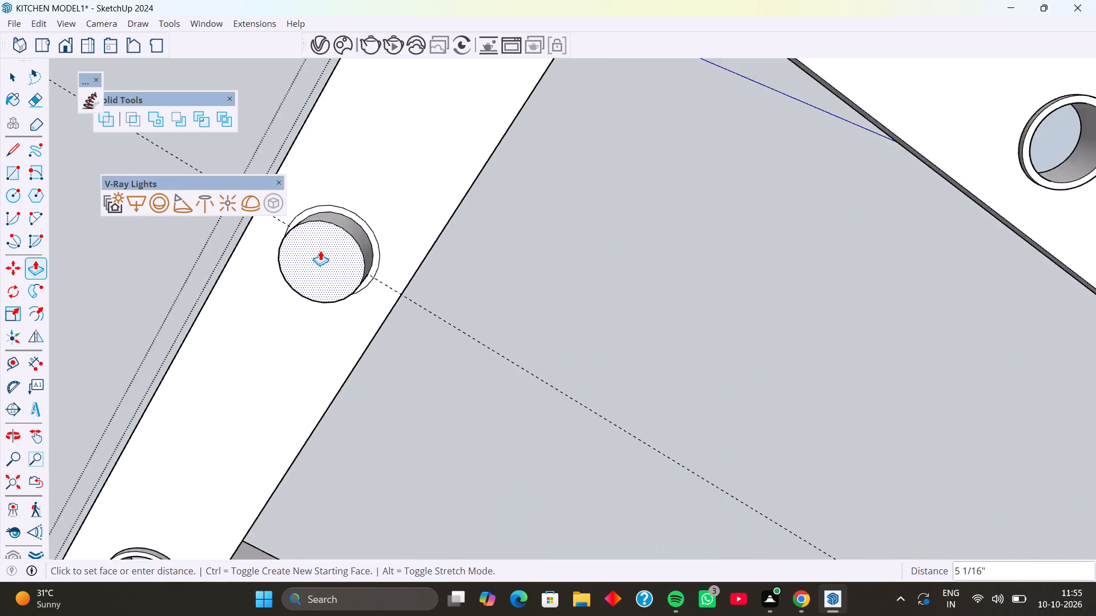
pyautogui.scroll(7, 320, 250)
pyautogui.moveTo(335, 229); pyautogui.dragTo(414, 103, button='middle')
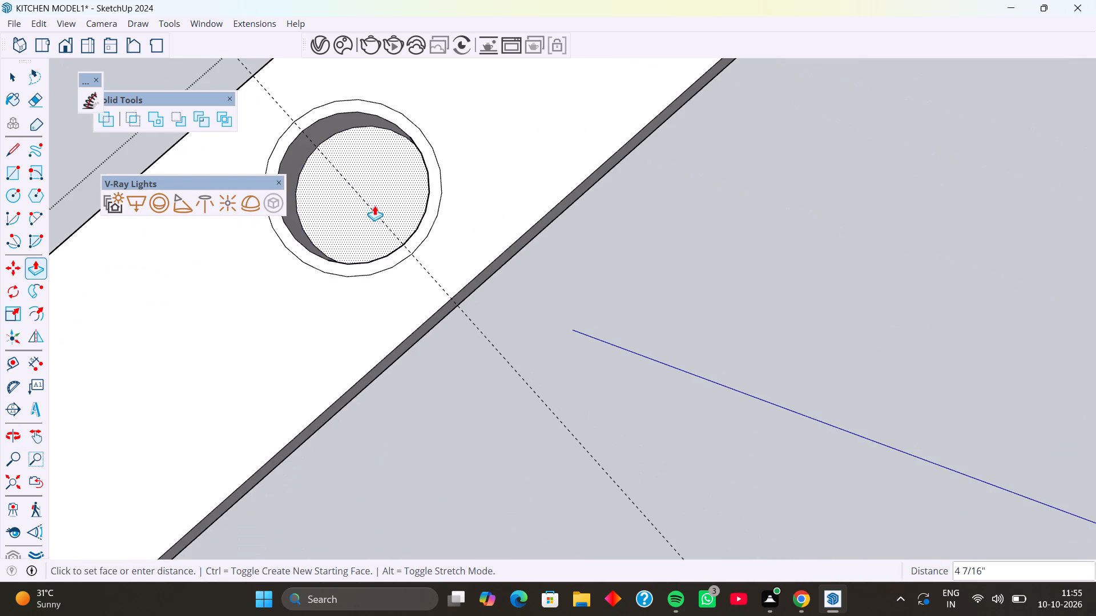
pyautogui.moveTo(365, 224); pyautogui.dragTo(444, 160, button='middle')
pyautogui.keyDown('shift'); pyautogui.moveTo(360, 241); pyautogui.dragTo(377, 295, button='middle'); pyautogui.keyUp('shift')
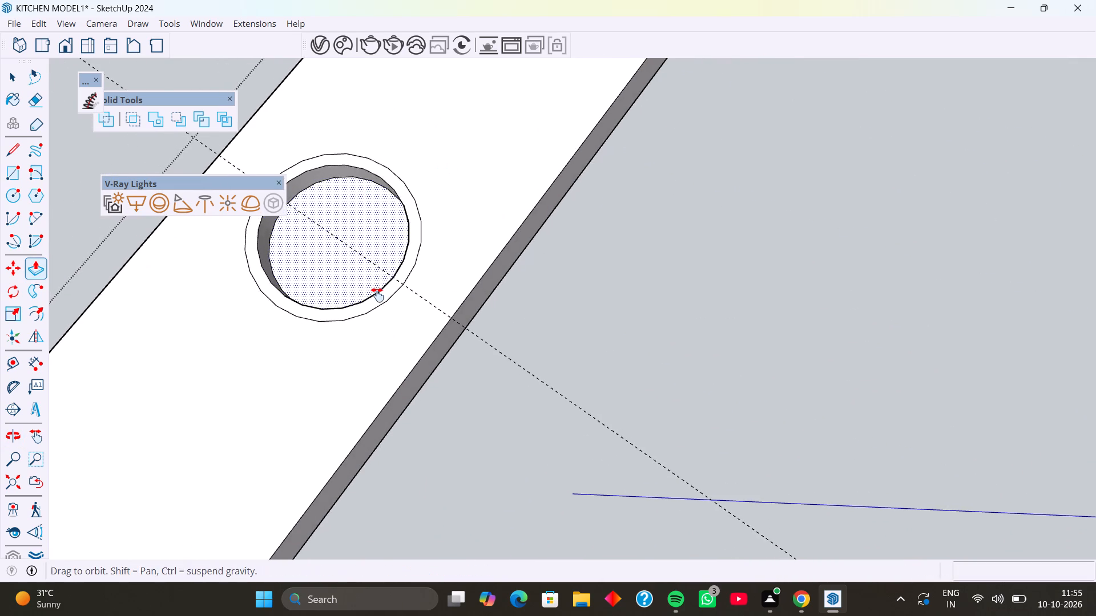
pyautogui.keyDown('shift'); pyautogui.moveTo(377, 295); pyautogui.dragTo(414, 384, button='middle'); pyautogui.keyUp('shift')
pyautogui.scroll(4, 412, 384)
pyautogui.scroll(-5, 385, 441)
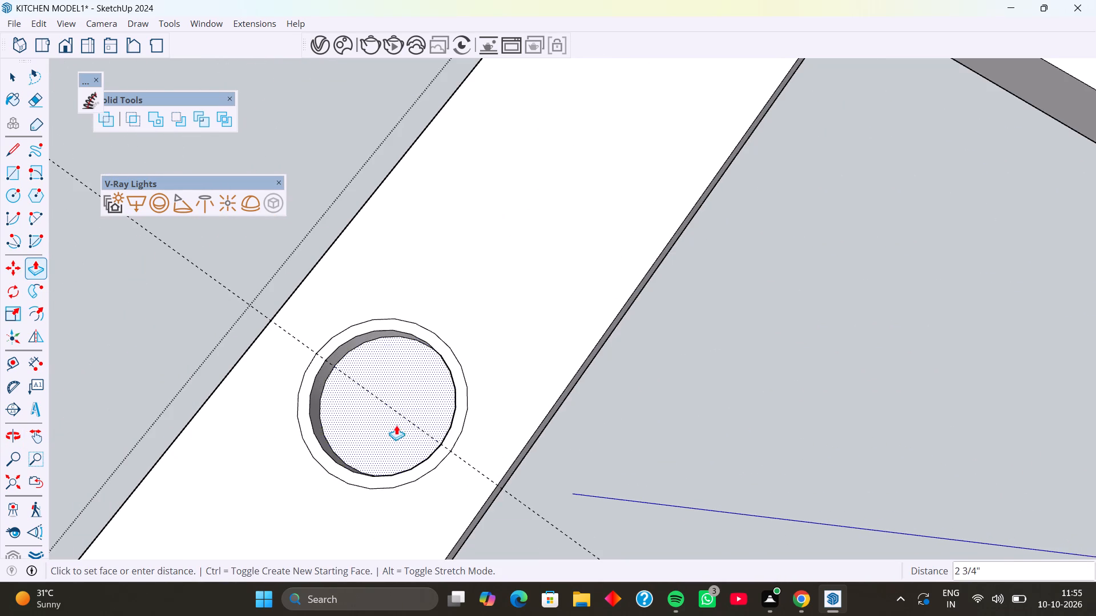
pyautogui.scroll(-8, 411, 400)
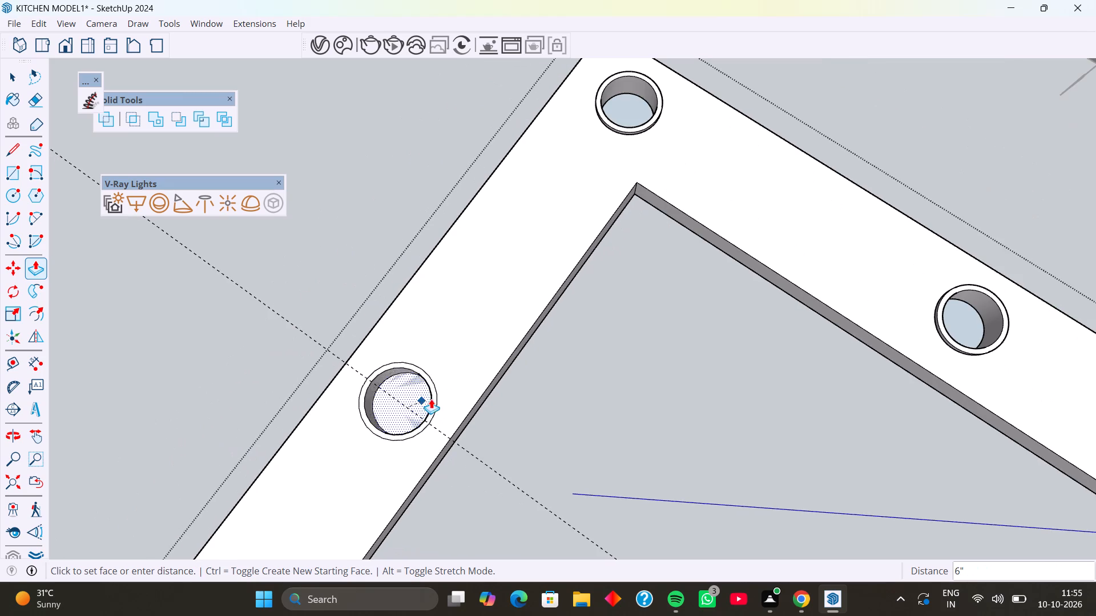
pyautogui.click(423, 402)
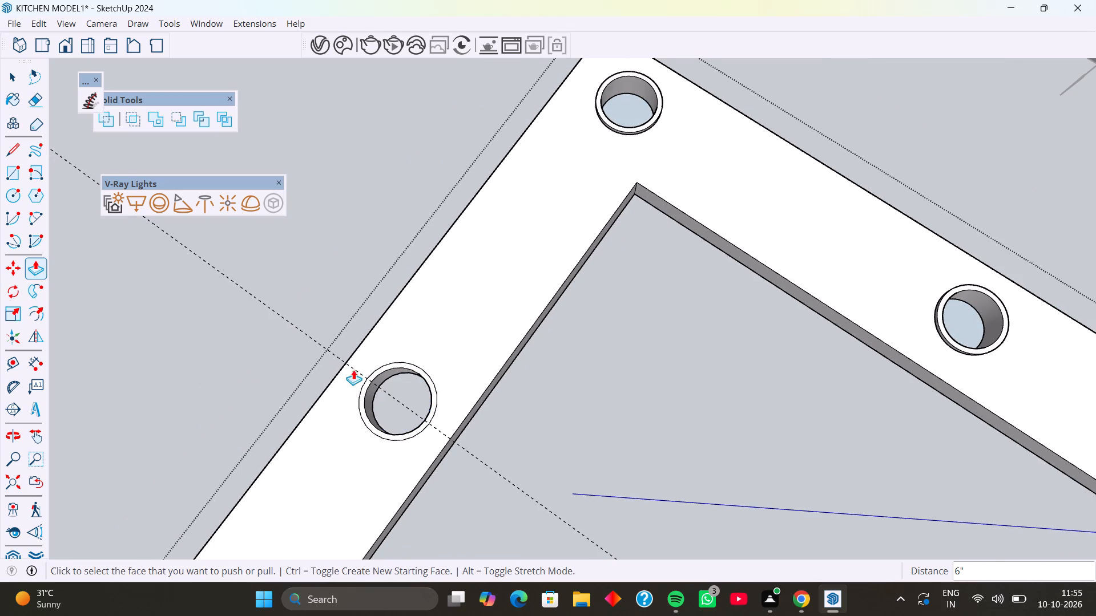
# Push the inner circle at the opposite side midpoint 6" through the frame and close the frame for editing.
pyautogui.scroll(-20, 353, 370)
pyautogui.scroll(-1, 353, 370)
pyautogui.scroll(-3, 304, 348)
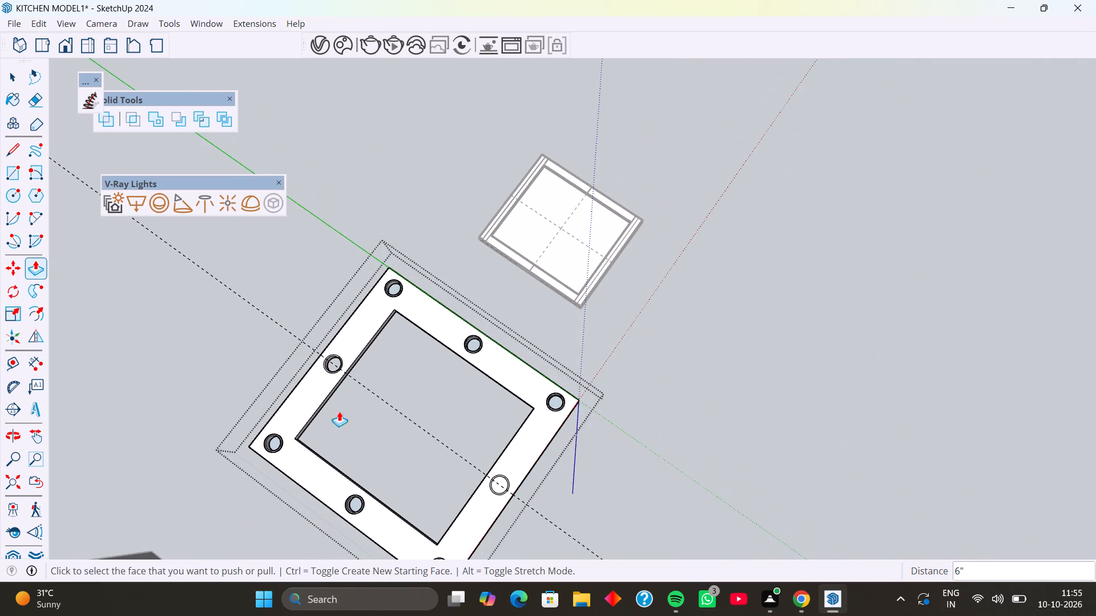
pyautogui.keyDown('shift'); pyautogui.moveTo(393, 443); pyautogui.dragTo(264, 297, button='middle'); pyautogui.keyUp('shift')
pyautogui.scroll(11, 355, 338)
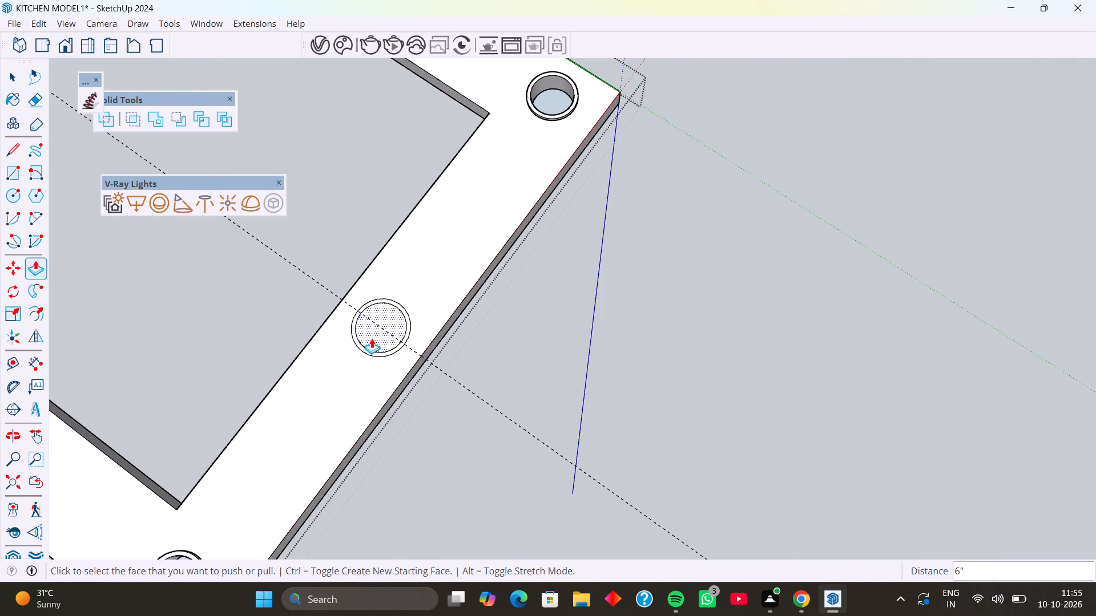
pyautogui.click(372, 338)
pyautogui.moveTo(396, 321); pyautogui.dragTo(401, 321, button='middle')
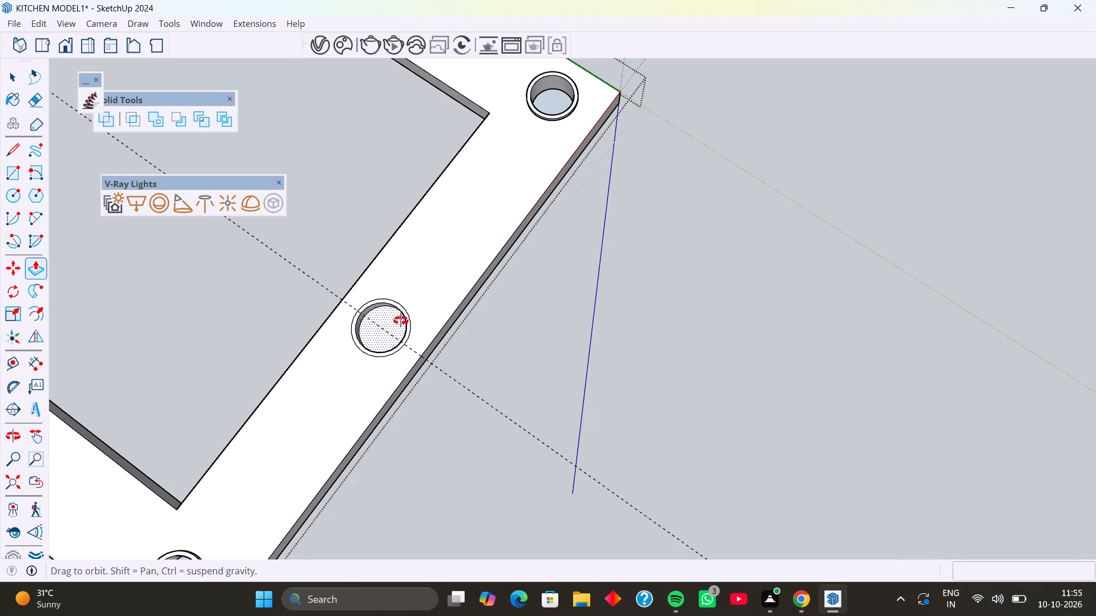
pyautogui.moveTo(401, 321); pyautogui.dragTo(479, 330, button='middle')
pyautogui.scroll(10, 425, 387)
pyautogui.click(396, 393)
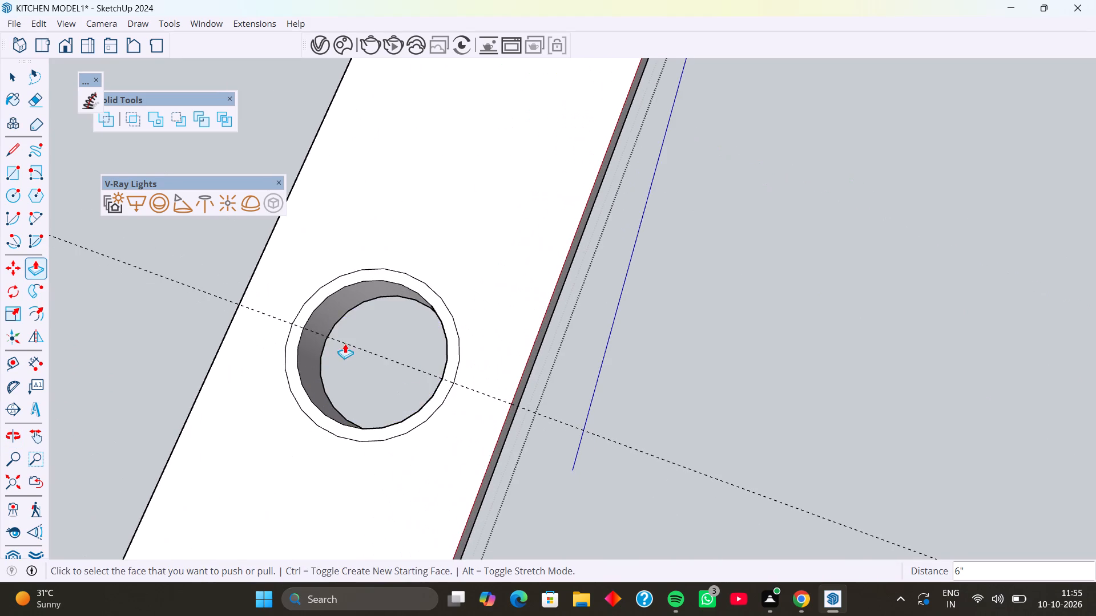
pyautogui.scroll(-20, 394, 358)
pyautogui.scroll(-3, 394, 358)
pyautogui.press('space')
pyautogui.click(444, 444)
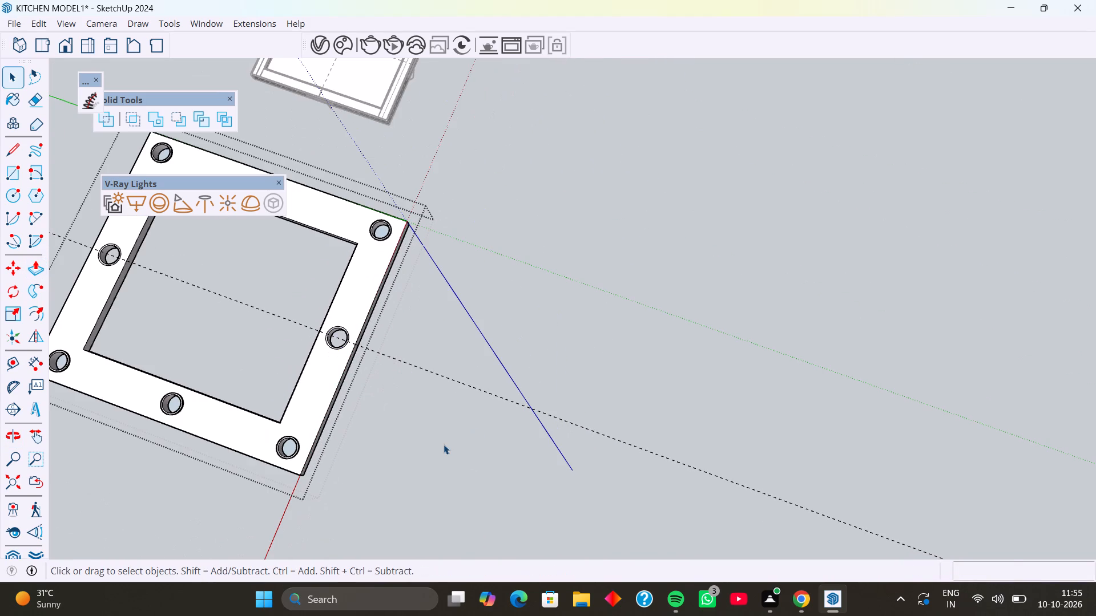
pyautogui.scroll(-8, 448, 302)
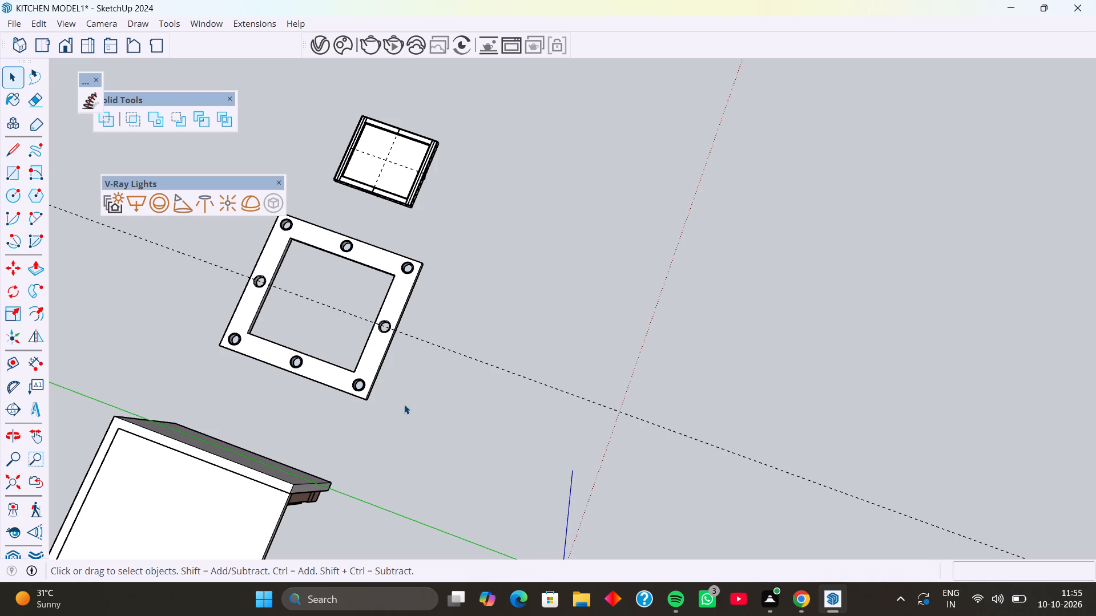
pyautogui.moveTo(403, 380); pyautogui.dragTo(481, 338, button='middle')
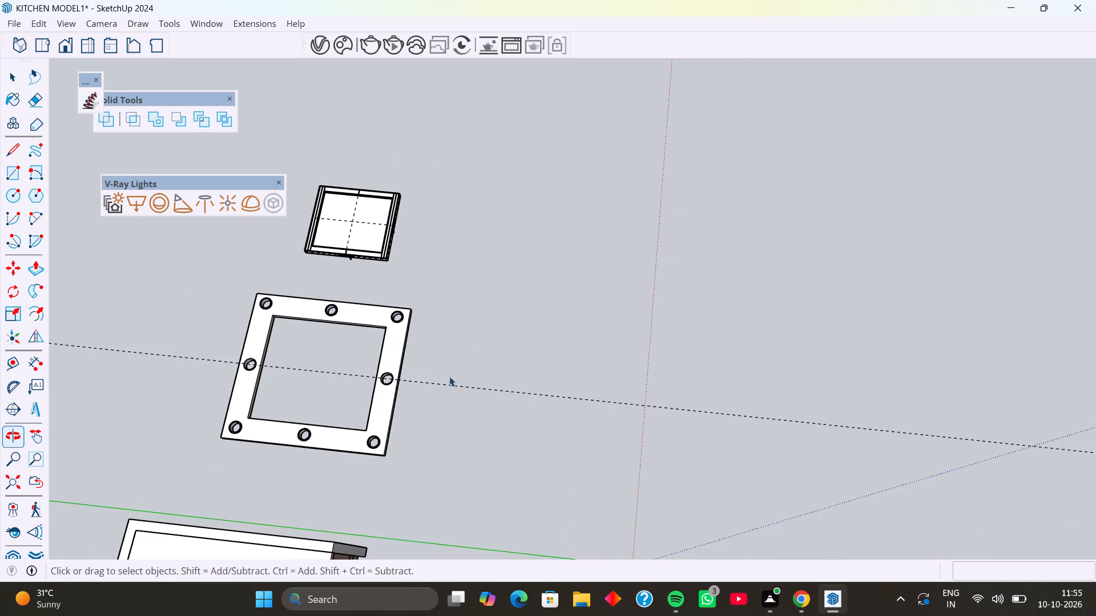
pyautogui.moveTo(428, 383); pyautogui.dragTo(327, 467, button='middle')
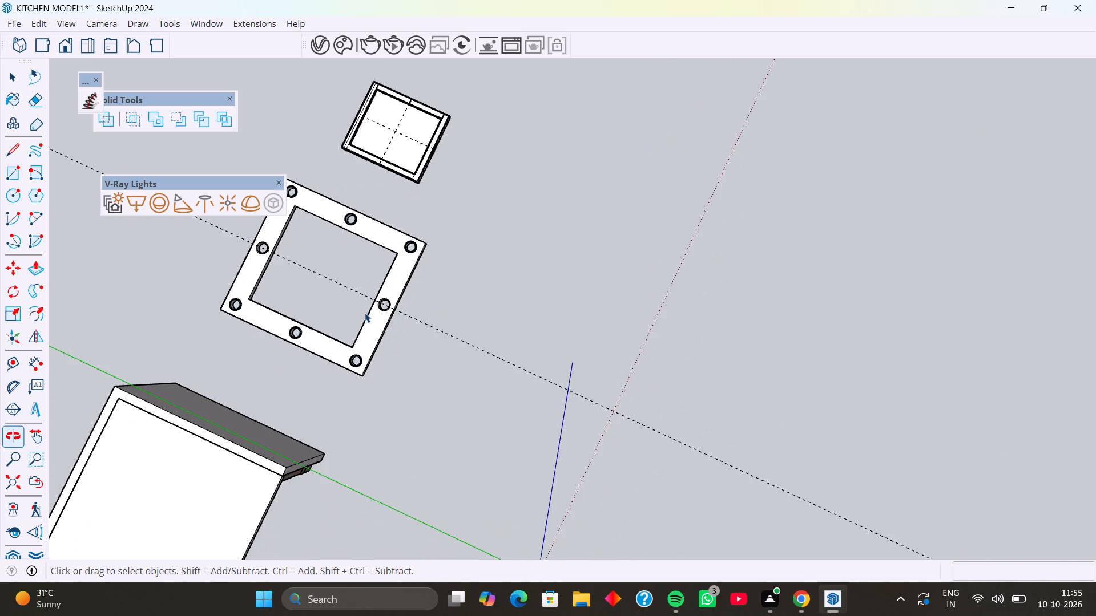
# Move the square frame by its corner onto the open top of the kitchen, meeting the inner wall corner above the shelves.
pyautogui.moveTo(365, 312); pyautogui.dragTo(349, 391, button='middle')
pyautogui.moveTo(381, 289); pyautogui.dragTo(334, 441, button='middle')
pyautogui.moveTo(353, 319); pyautogui.dragTo(339, 441, button='middle')
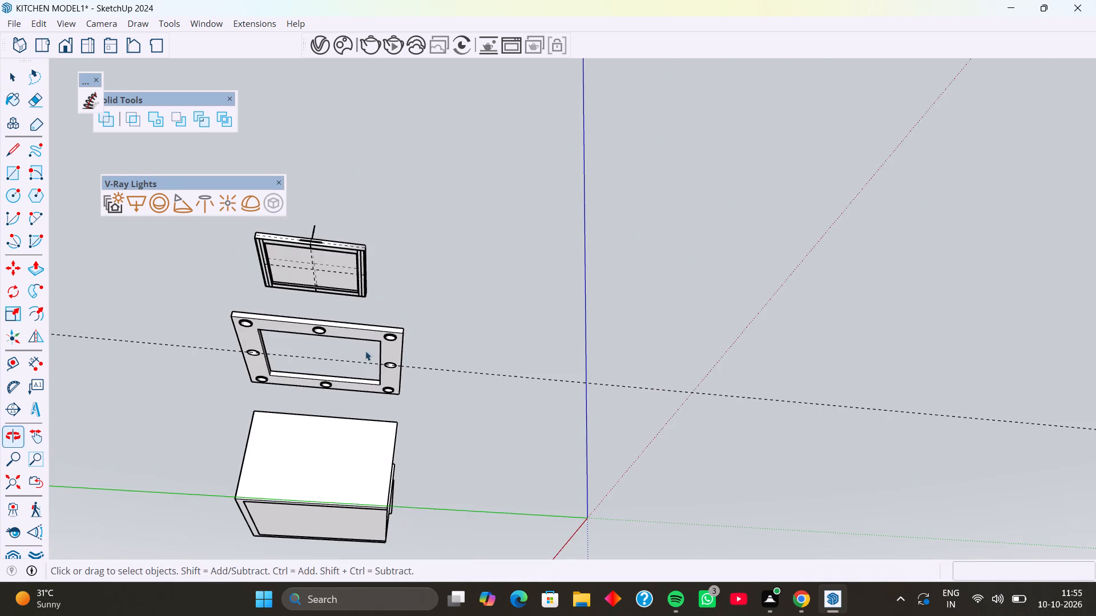
pyautogui.moveTo(365, 351); pyautogui.dragTo(344, 495, button='middle')
pyautogui.moveTo(371, 387); pyautogui.dragTo(368, 447, button='middle')
pyautogui.moveTo(390, 463); pyautogui.dragTo(221, 440, button='middle')
pyautogui.moveTo(320, 437); pyautogui.dragTo(233, 447, button='middle')
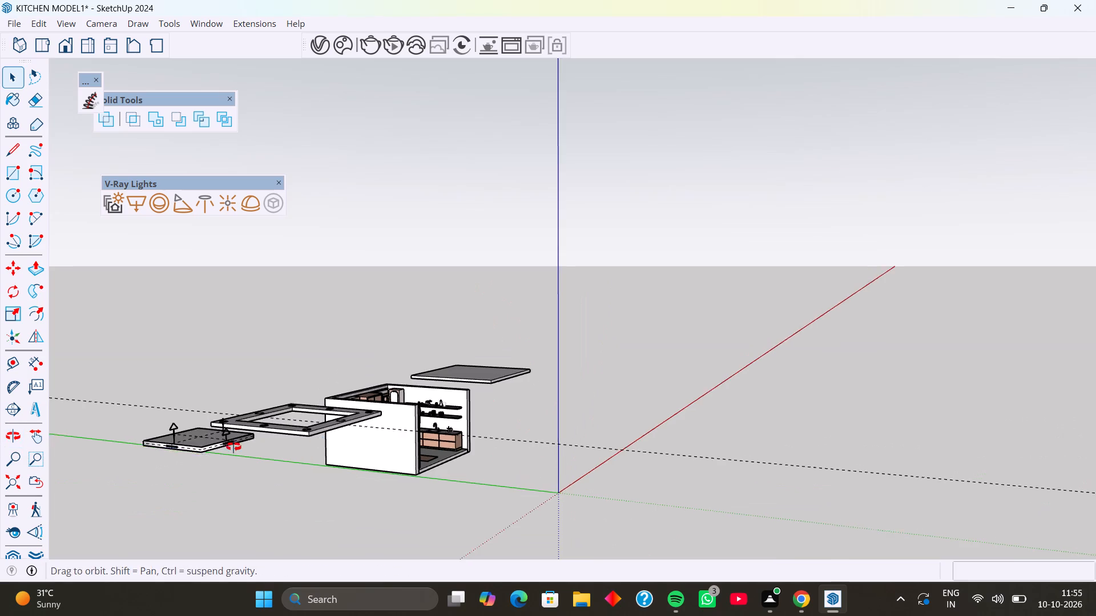
pyautogui.moveTo(233, 447); pyautogui.dragTo(222, 442, button='middle')
pyautogui.scroll(7, 386, 424)
pyautogui.click(307, 391)
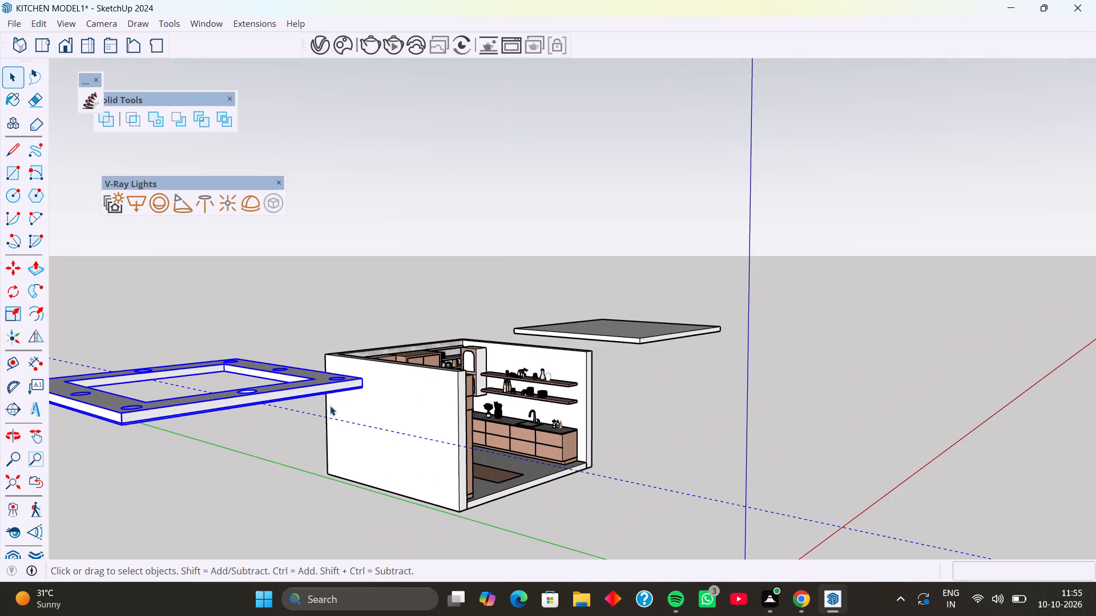
pyautogui.press('m')
pyautogui.scroll(3, 349, 422)
pyautogui.moveTo(340, 422); pyautogui.dragTo(287, 433, button='middle')
pyautogui.moveTo(310, 437); pyautogui.dragTo(295, 439, button='middle')
pyautogui.scroll(1, 279, 390)
pyautogui.click(280, 381)
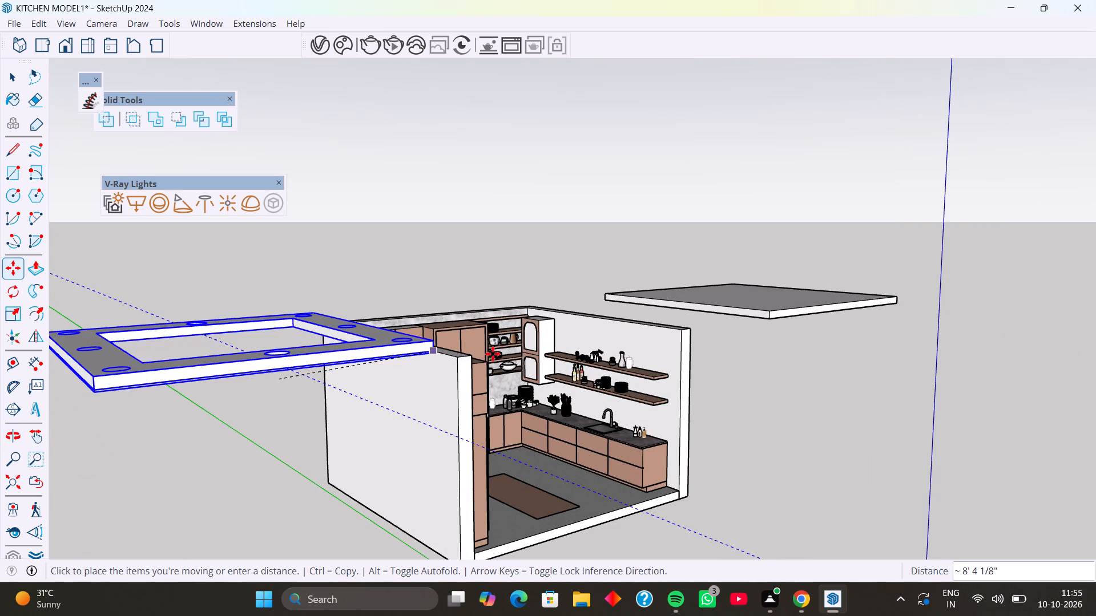
pyautogui.moveTo(599, 349); pyautogui.dragTo(492, 376, button='middle')
pyautogui.scroll(8, 593, 369)
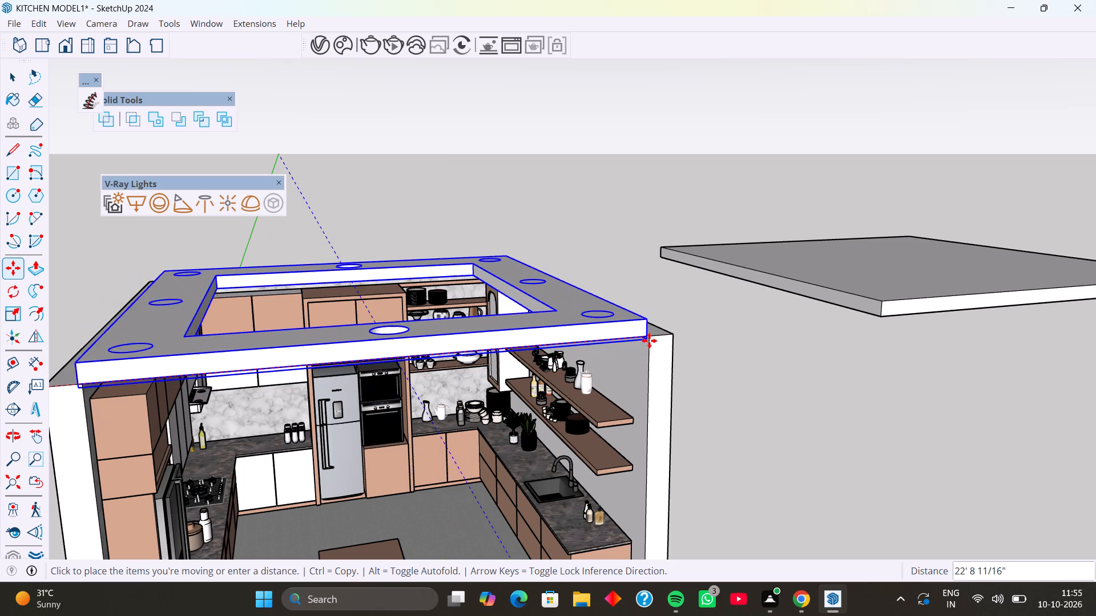
pyautogui.click(651, 334)
# Lower the square frame 5 15/16" along the blue axis so its upper face is flush with the wall tops, then deselect it.
pyautogui.moveTo(658, 365); pyautogui.dragTo(613, 367, button='middle')
pyautogui.scroll(9, 585, 331)
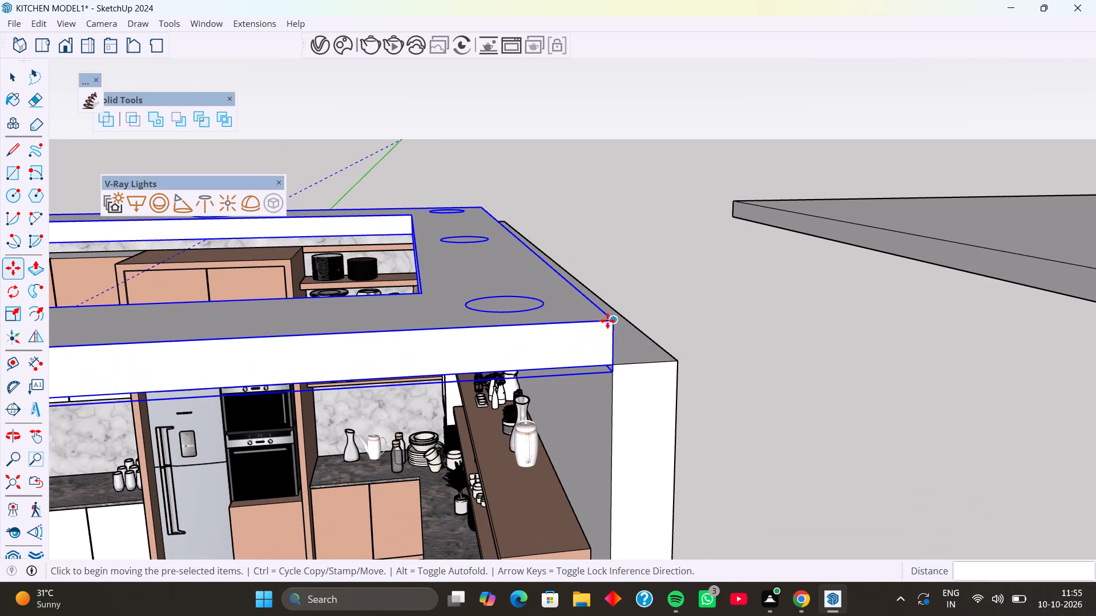
pyautogui.click(613, 316)
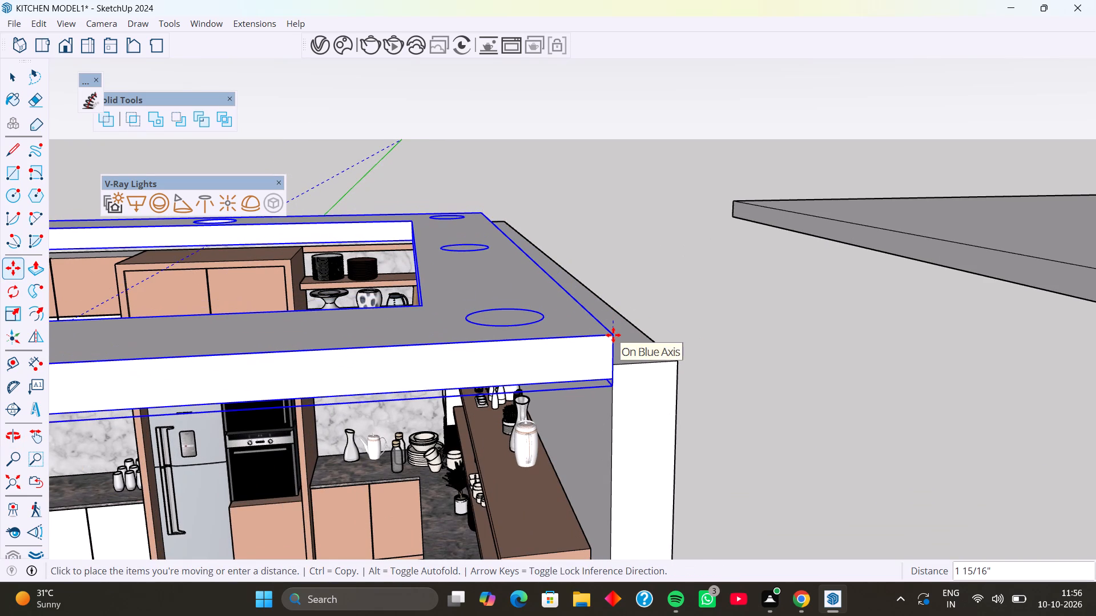
pyautogui.press('Up')
pyautogui.click(613, 365)
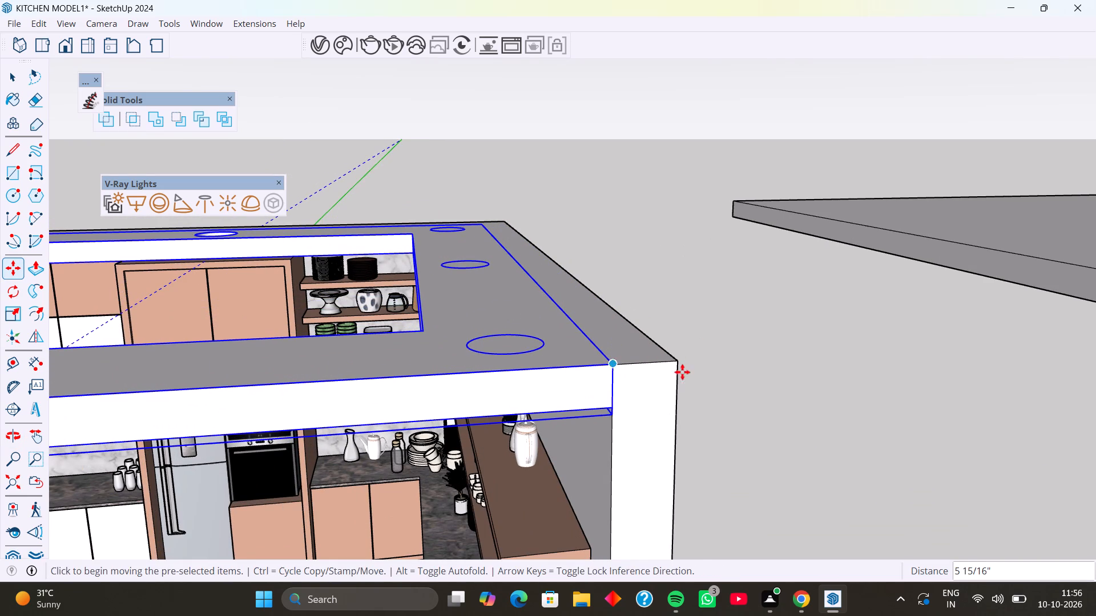
pyautogui.press('space')
pyautogui.click(736, 379)
pyautogui.scroll(-11, 511, 283)
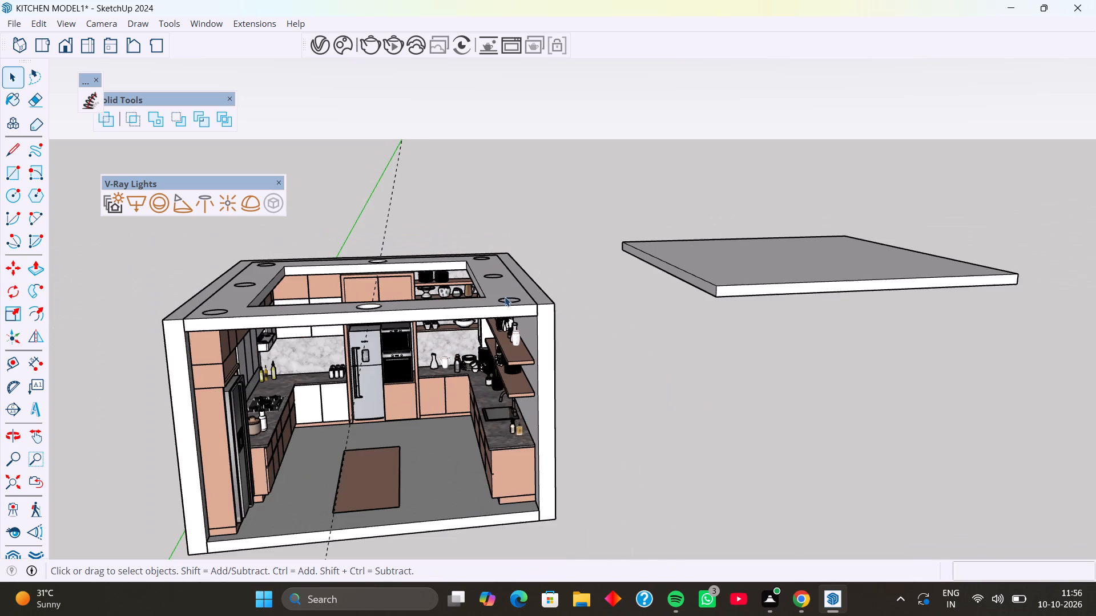
# Select the whole detached rectangular panel with its arrow symbols beside the kitchen and make it a group.
pyautogui.keyDown('shift'); pyautogui.moveTo(415, 298); pyautogui.dragTo(684, 346, button='middle'); pyautogui.keyUp('shift')
pyautogui.moveTo(462, 341); pyautogui.dragTo(614, 330, button='middle')
pyautogui.scroll(-4, 380, 319)
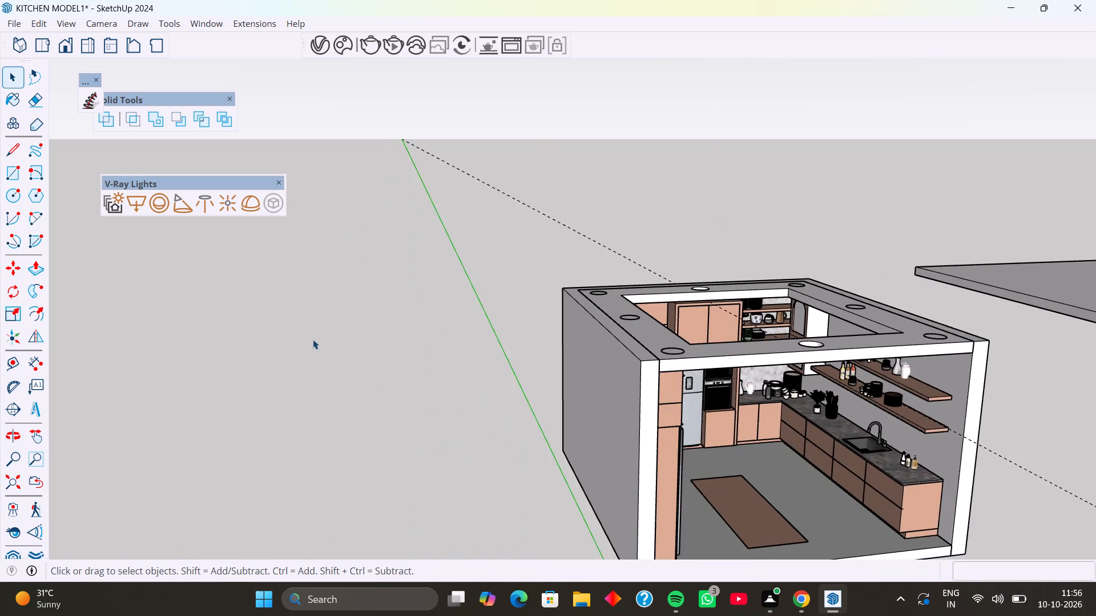
pyautogui.scroll(-7, 313, 339)
pyautogui.keyDown('shift'); pyautogui.moveTo(250, 329); pyautogui.dragTo(446, 325, button='middle'); pyautogui.keyUp('shift')
pyautogui.moveTo(430, 347); pyautogui.dragTo(412, 383, button='middle')
pyautogui.scroll(5, 340, 346)
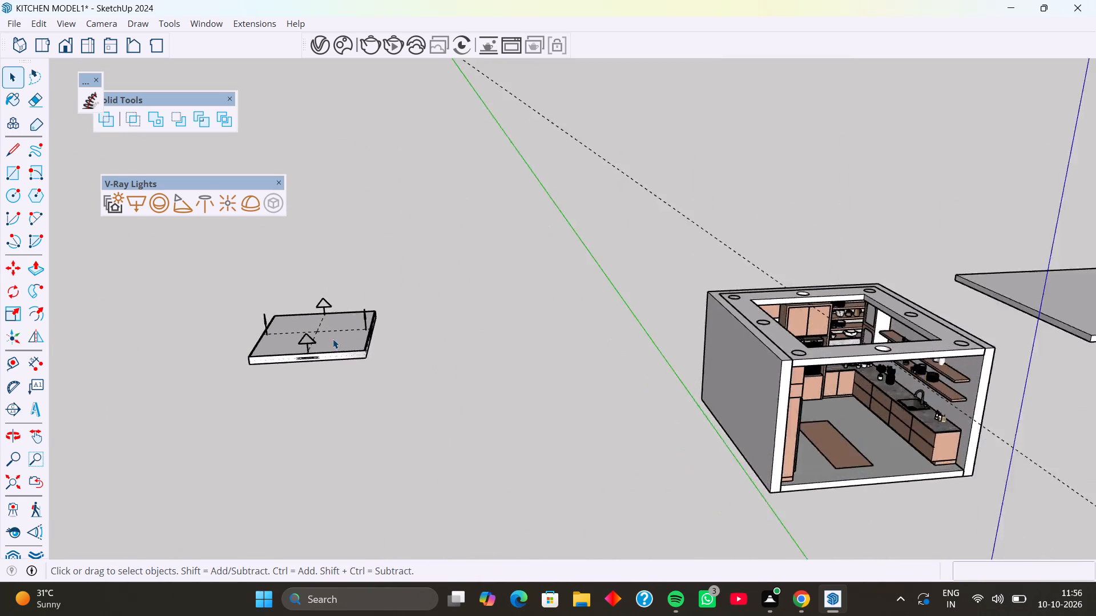
pyautogui.scroll(5, 333, 339)
pyautogui.click(334, 341)
pyautogui.tripleClick(334, 341)
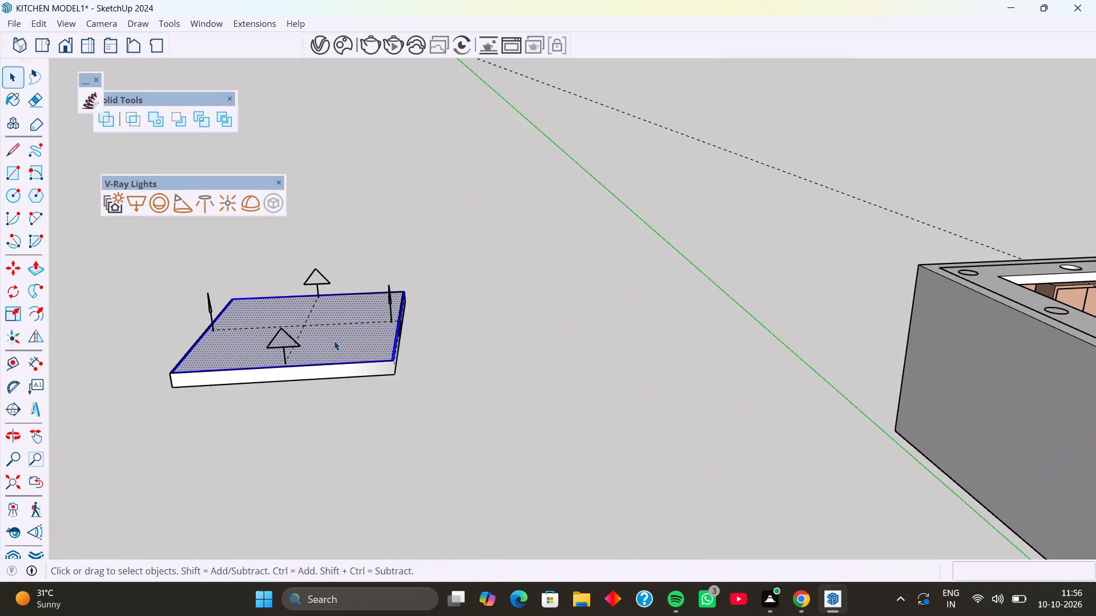
pyautogui.click(334, 341)
pyautogui.scroll(-6, 446, 377)
pyautogui.click(456, 374)
pyautogui.moveTo(457, 370); pyautogui.dragTo(465, 400, button='middle')
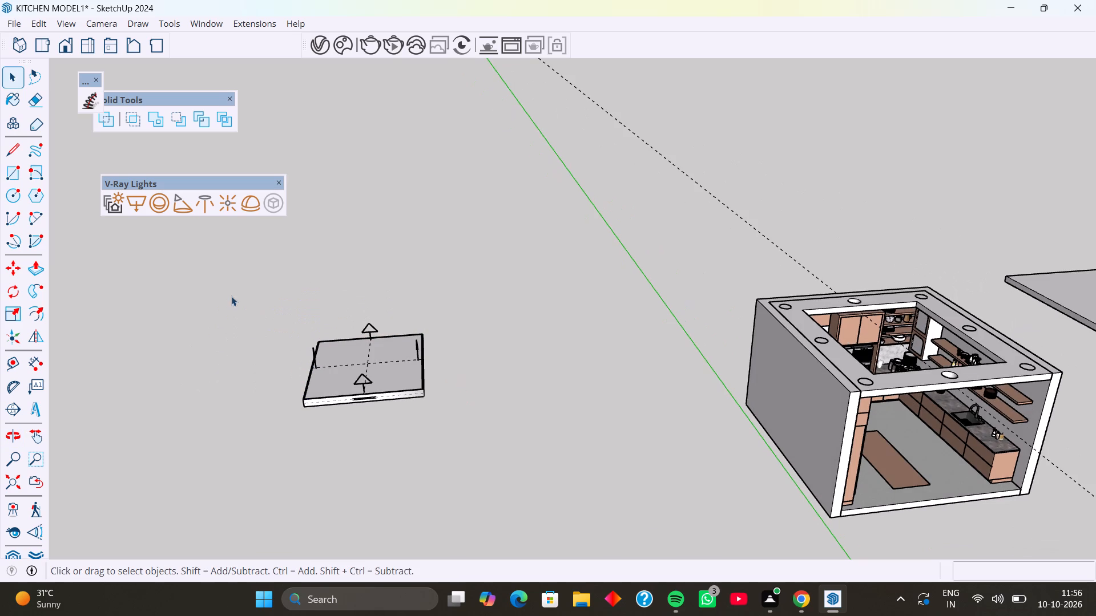
pyautogui.moveTo(228, 278); pyautogui.dragTo(557, 455)
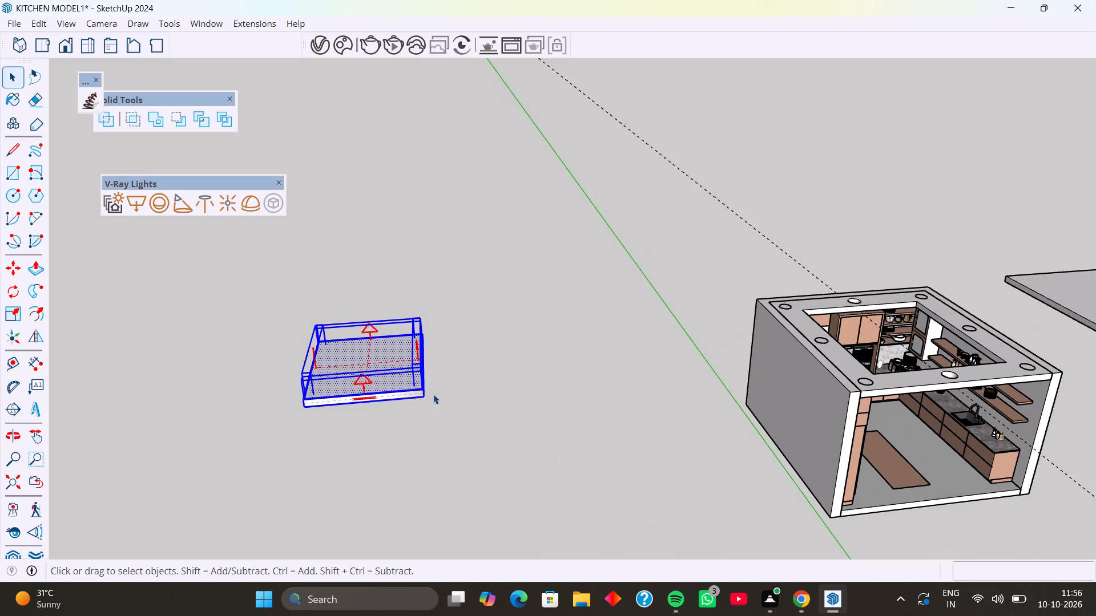
pyautogui.rightClick(420, 384)
pyautogui.click(467, 156)
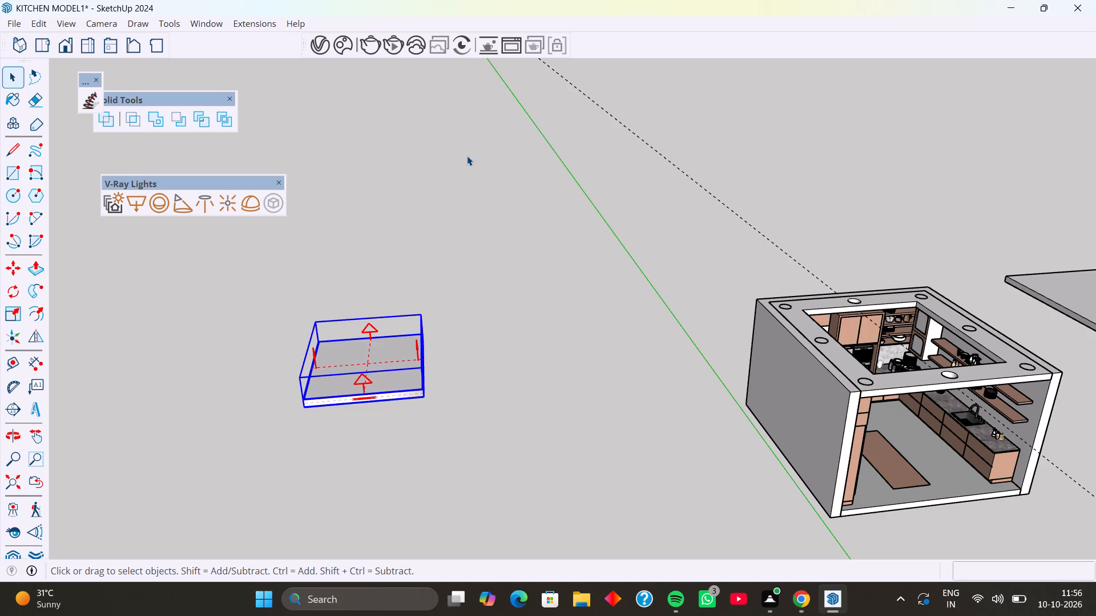
# Scale the square frame in the kitchen's top to 0.96 along the red axis, pulling in its sink and shelf side.
pyautogui.moveTo(894, 431); pyautogui.dragTo(772, 253, button='middle')
pyautogui.moveTo(848, 379); pyautogui.dragTo(777, 393, button='middle')
pyautogui.scroll(8, 815, 373)
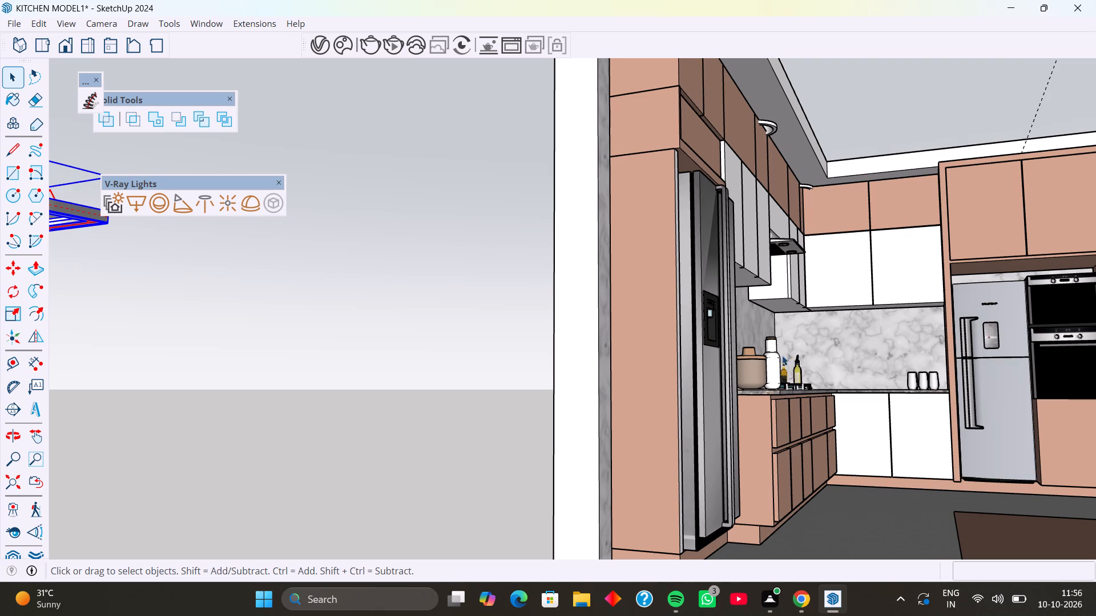
pyautogui.scroll(-1, 779, 353)
pyautogui.scroll(-6, 876, 187)
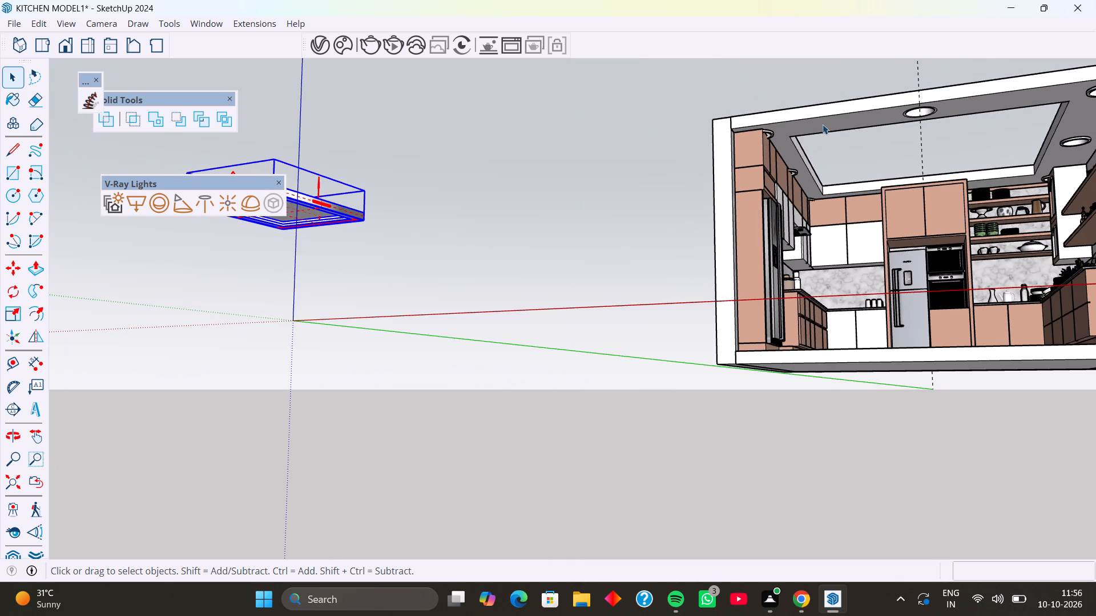
pyautogui.click(823, 124)
pyautogui.moveTo(822, 101); pyautogui.dragTo(817, 214, button='middle')
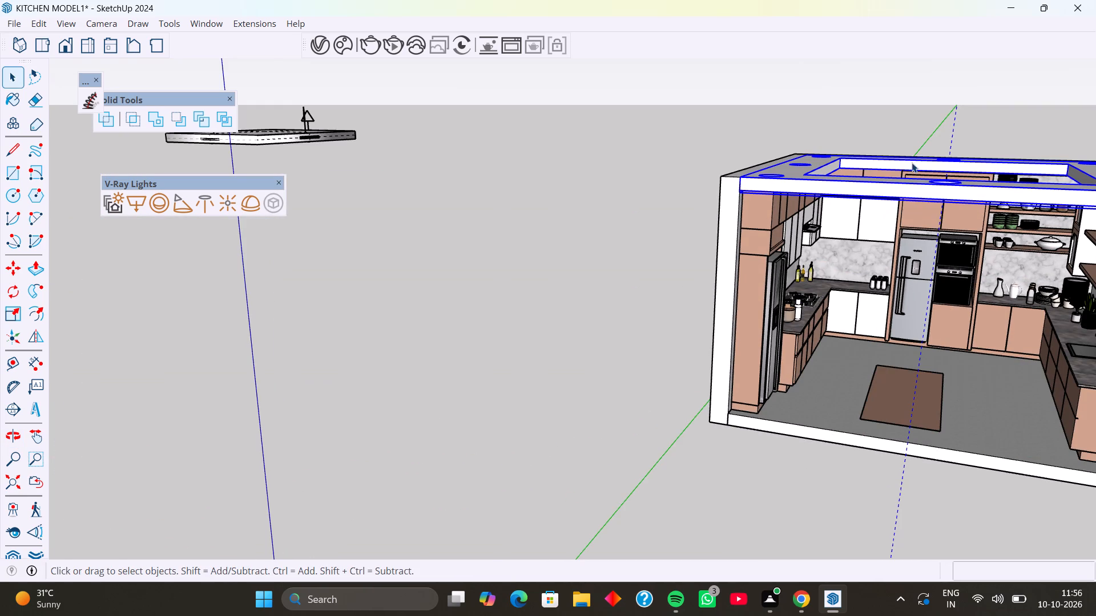
pyautogui.moveTo(912, 163); pyautogui.dragTo(746, 148, button='middle')
pyautogui.moveTo(816, 189); pyautogui.dragTo(843, 194, button='middle')
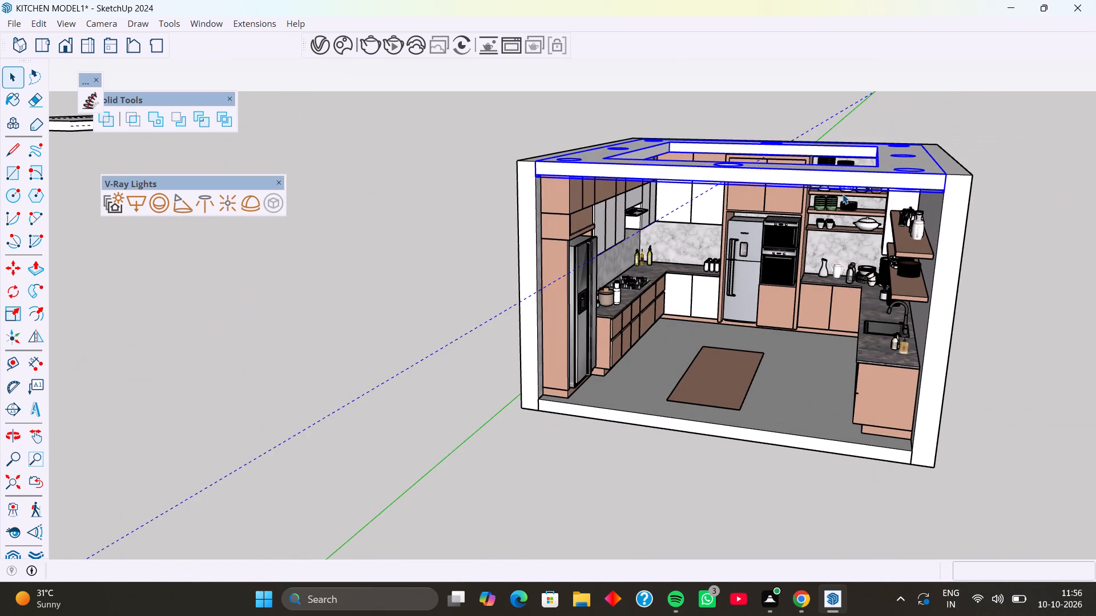
pyautogui.press('s')
pyautogui.press('k')
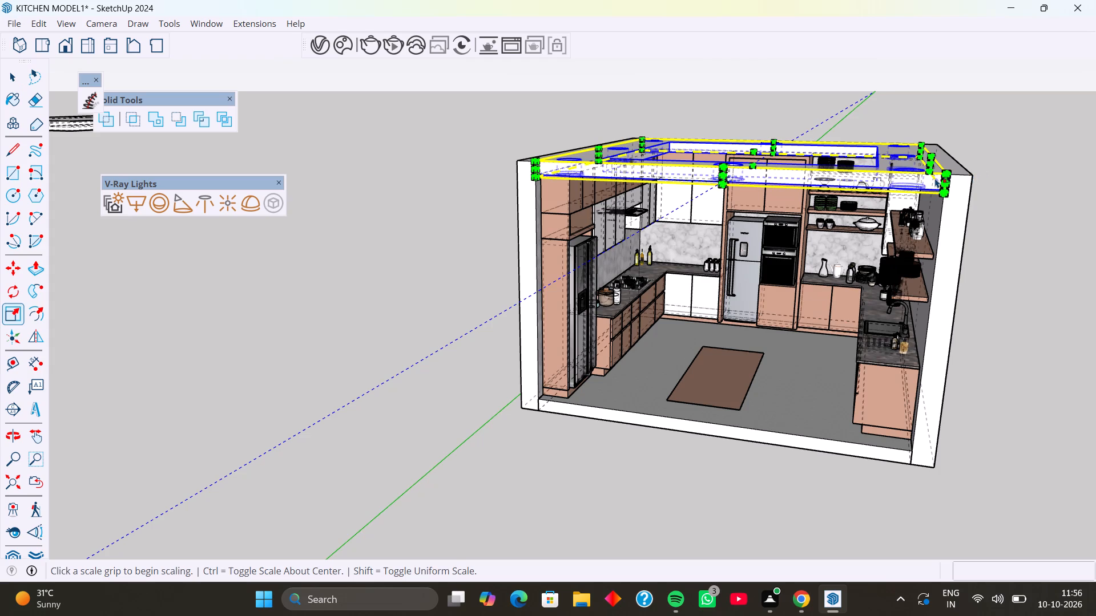
pyautogui.scroll(5, 935, 178)
pyautogui.click(933, 164)
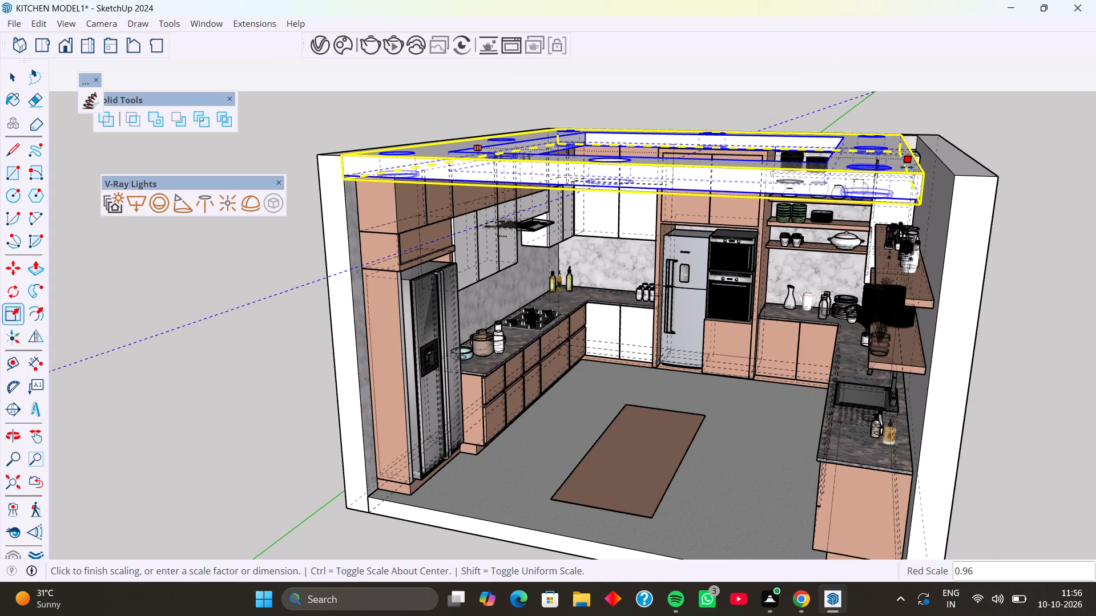
pyautogui.click(908, 167)
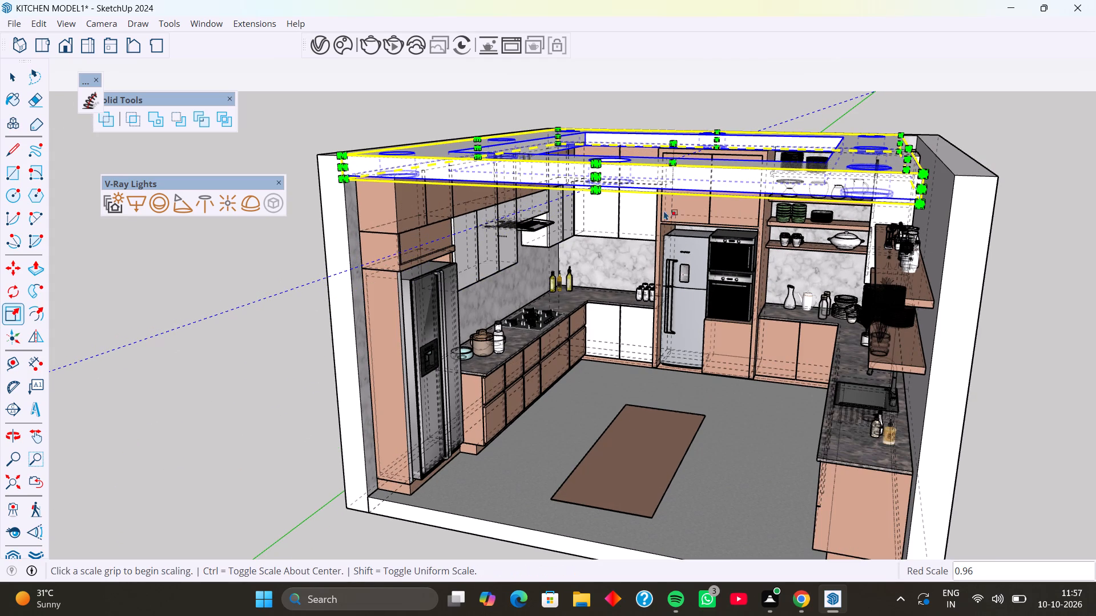
# Scale the frame along the red axis to about 0.91, pulling in its side above the tall cabinets and hob.
pyautogui.scroll(2, 478, 149)
pyautogui.click(478, 149)
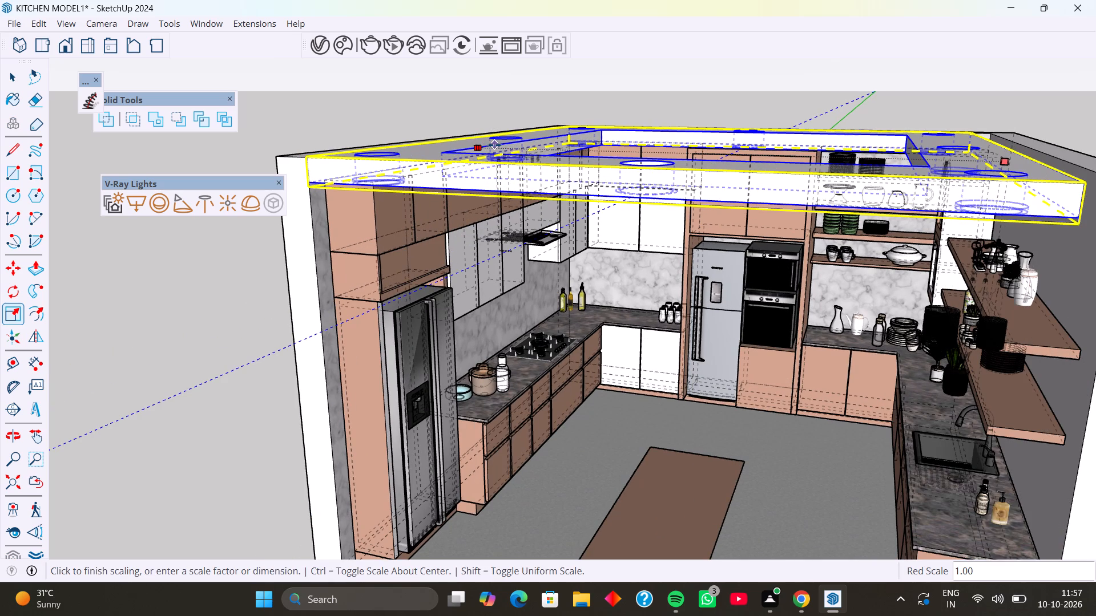
pyautogui.press('Escape')
pyautogui.click(481, 147)
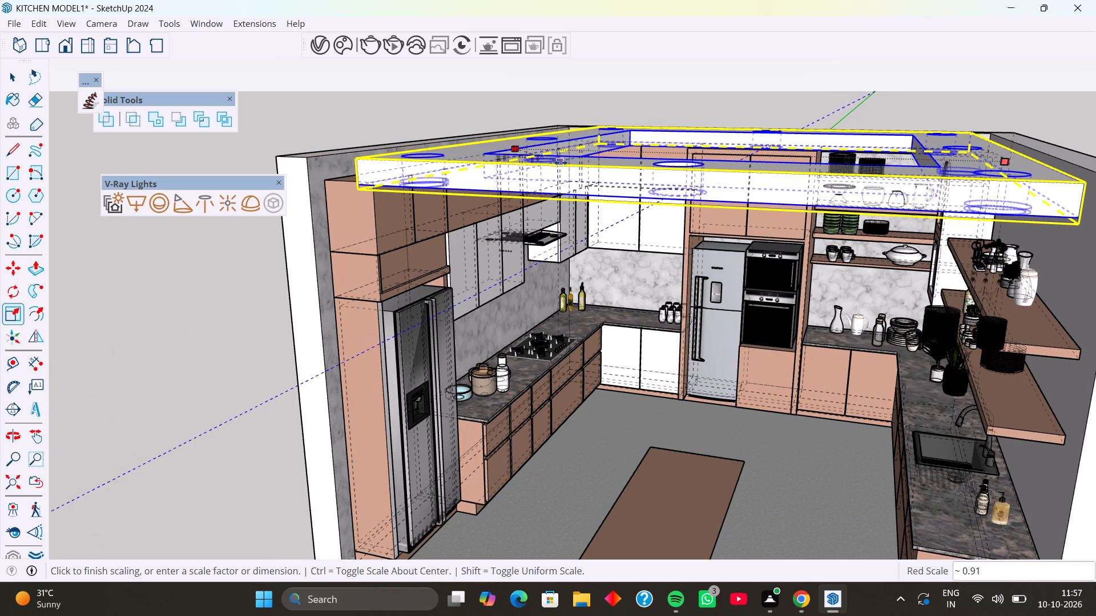
pyautogui.moveTo(597, 163); pyautogui.dragTo(692, 151, button='middle')
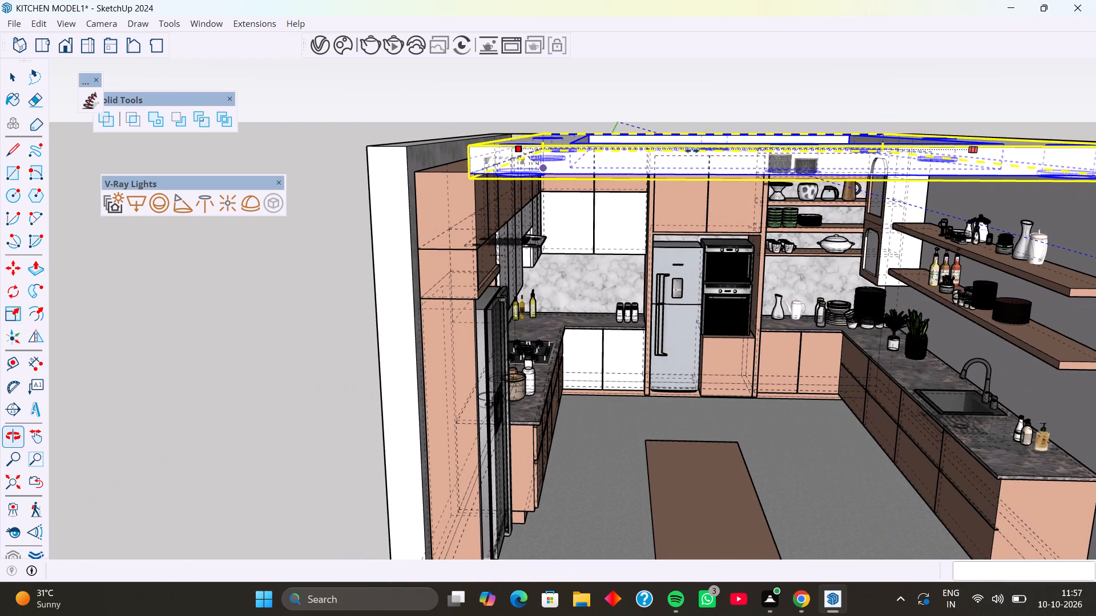
pyautogui.click(535, 214)
# Scale the frame along the green axis to about 0.84, pulling in its side above the fridge and ovens, and deselect it.
pyautogui.moveTo(593, 208); pyautogui.dragTo(571, 301, button='middle')
pyautogui.moveTo(743, 226); pyautogui.dragTo(738, 225, button='middle')
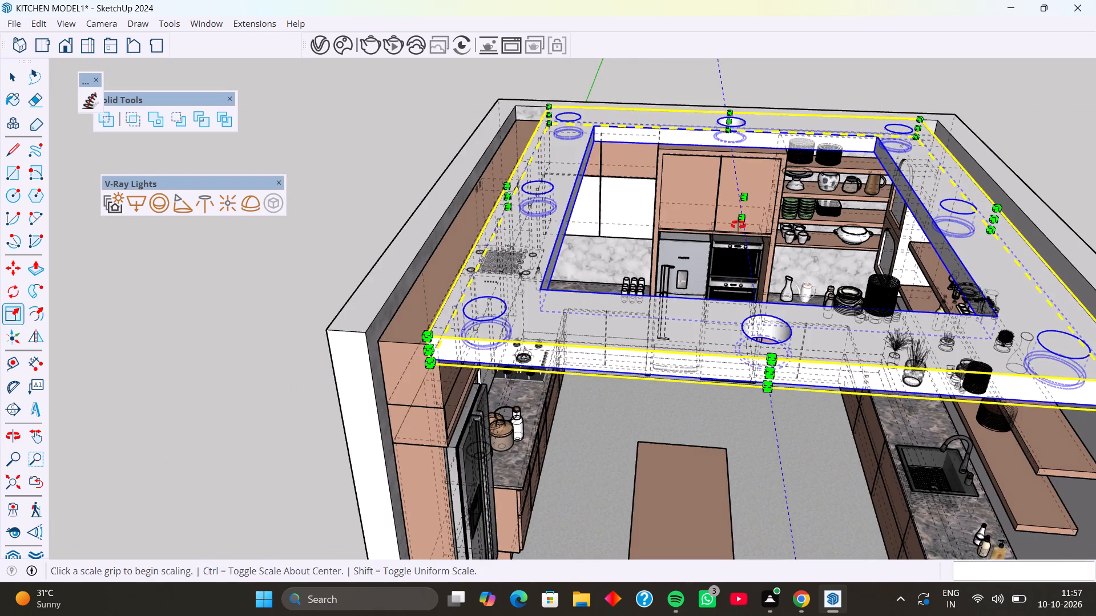
pyautogui.moveTo(738, 225); pyautogui.dragTo(622, 207, button='middle')
pyautogui.scroll(3, 749, 175)
pyautogui.click(788, 135)
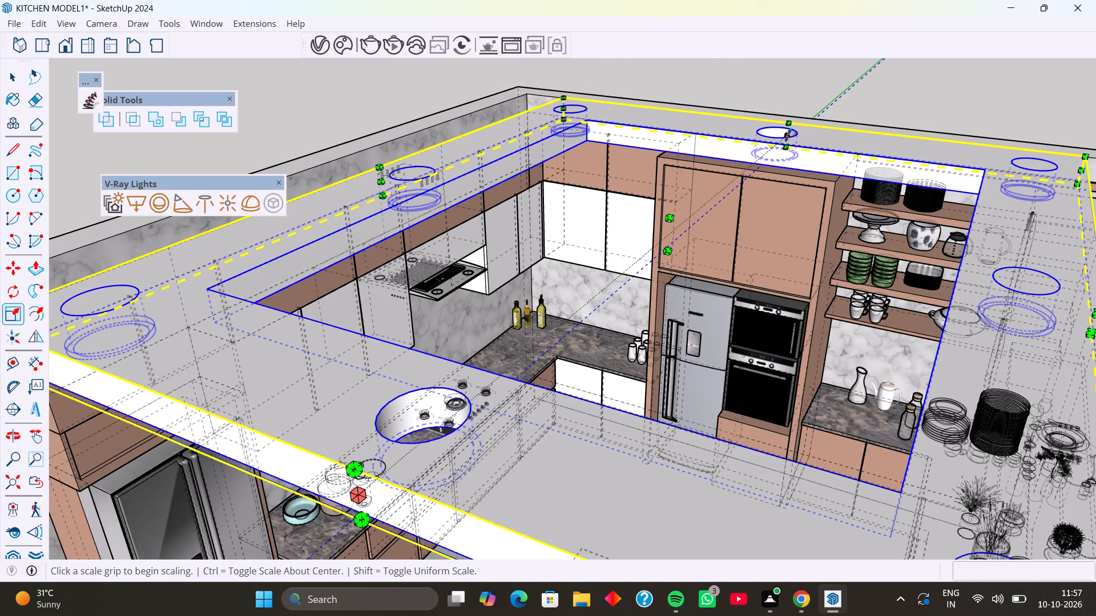
pyautogui.click(765, 193)
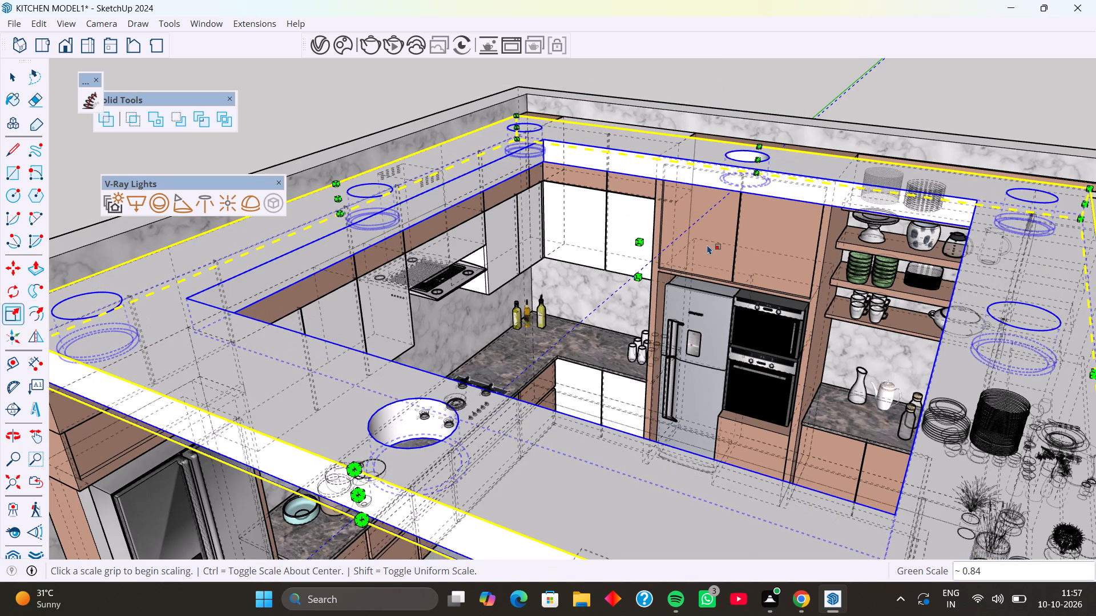
pyautogui.press('space')
pyautogui.click(805, 90)
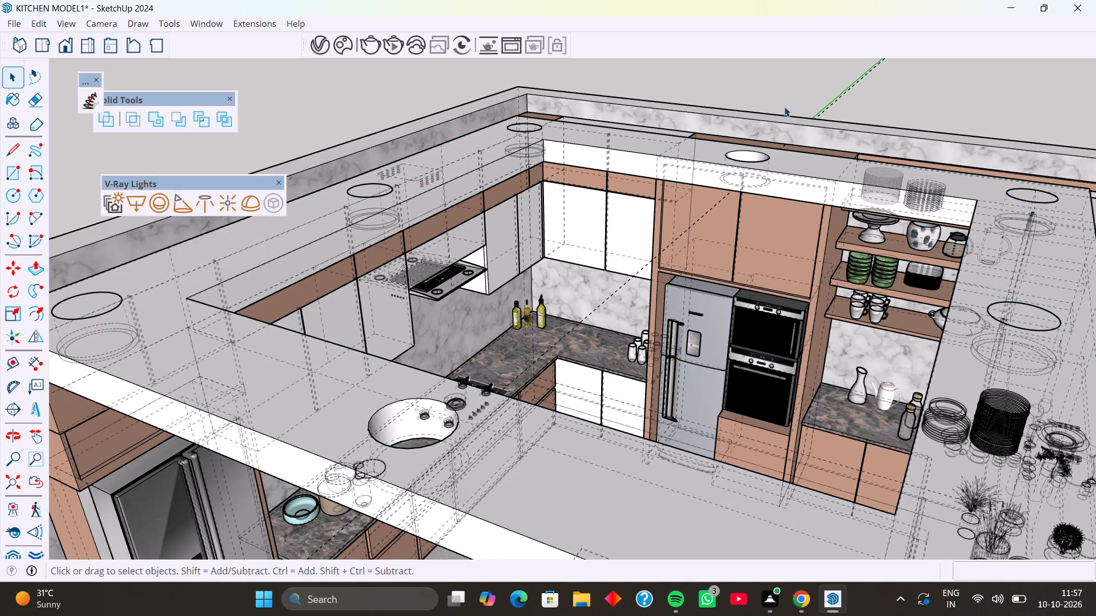
# Scale the ceiling frame along the red axis to 0.95, pulling in its side above the sink and wall shelves, and deselect it.
pyautogui.press('k')
pyautogui.scroll(-4, 782, 119)
pyautogui.moveTo(797, 241); pyautogui.dragTo(833, 89, button='middle')
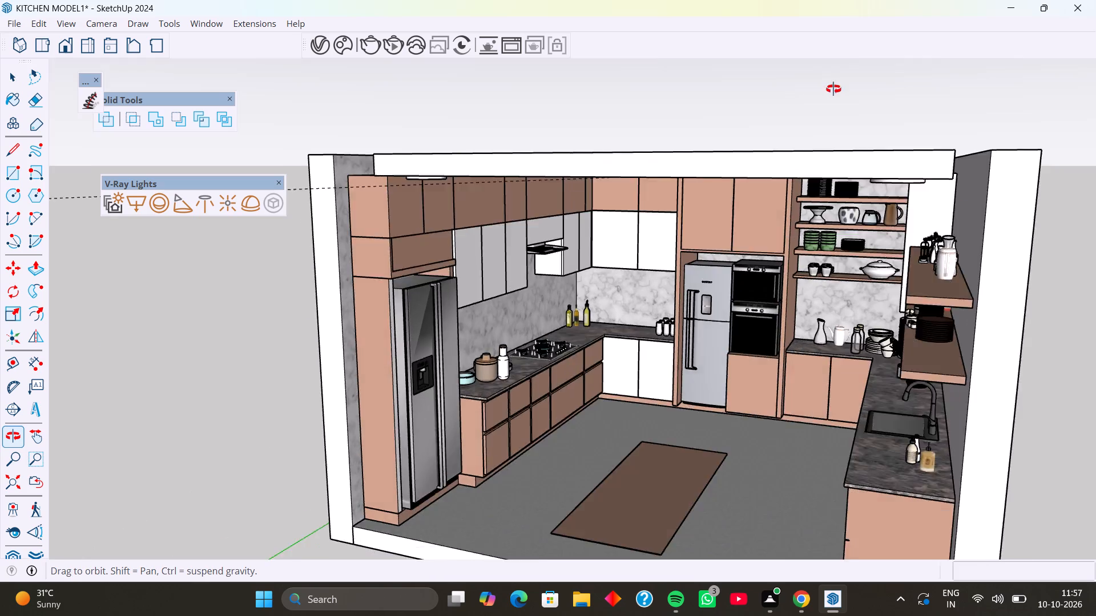
pyautogui.moveTo(833, 89); pyautogui.dragTo(833, 68, button='middle')
pyautogui.moveTo(859, 202); pyautogui.dragTo(934, 217, button='middle')
pyautogui.scroll(3, 910, 181)
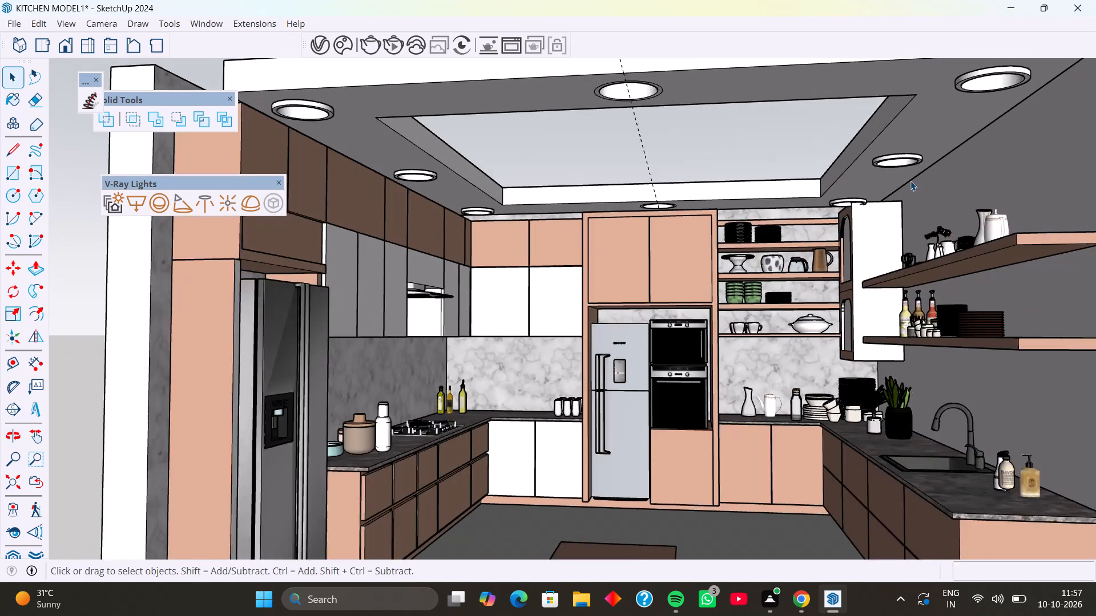
pyautogui.scroll(3, 910, 181)
pyautogui.click(884, 184)
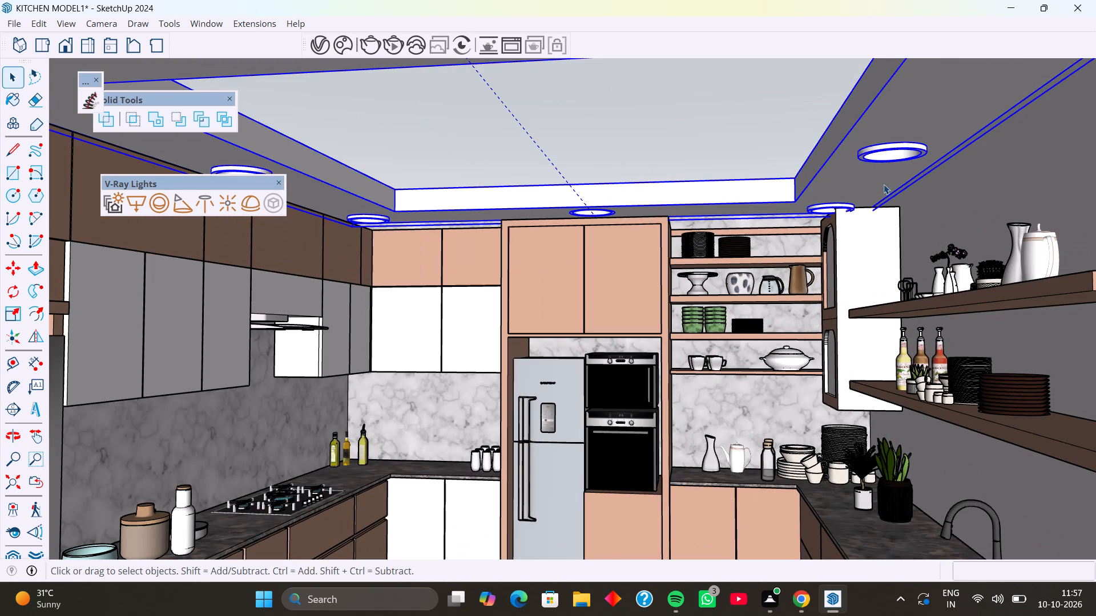
pyautogui.press('k')
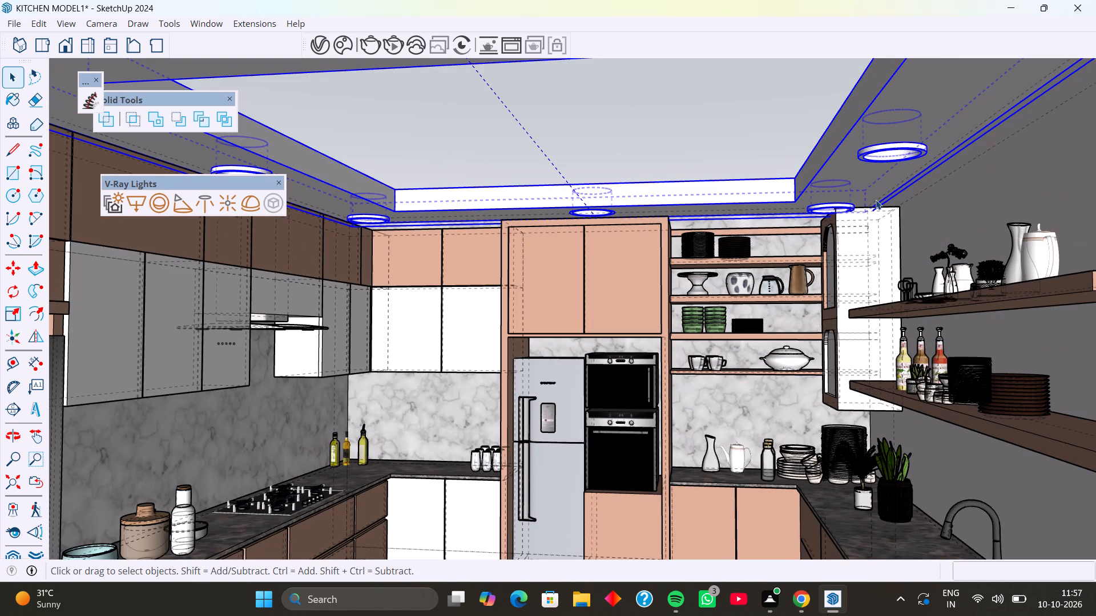
pyautogui.moveTo(857, 230); pyautogui.dragTo(797, 249, button='middle')
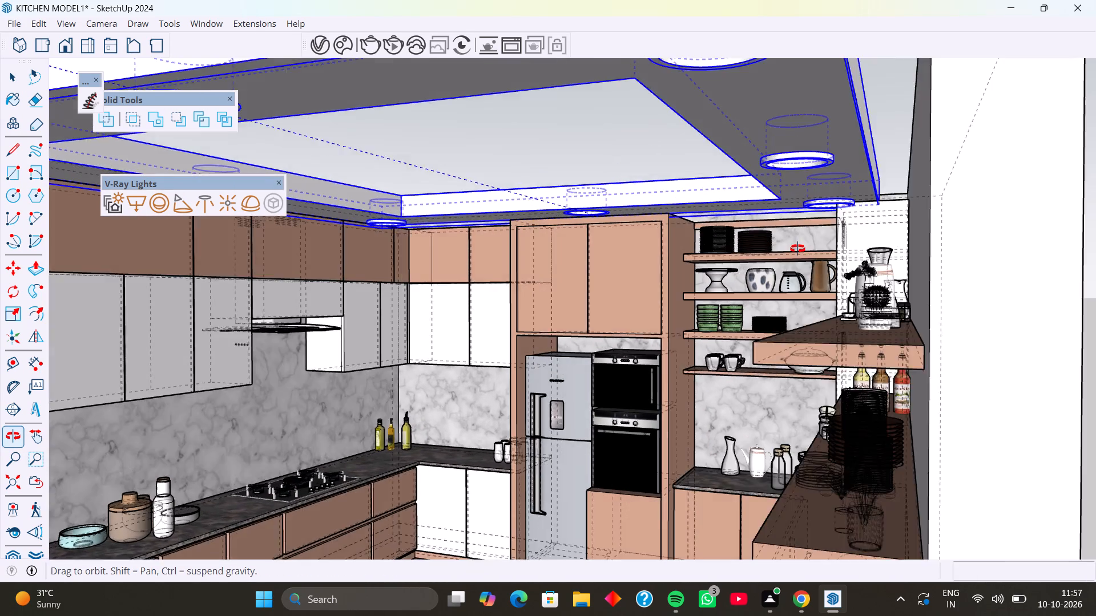
pyautogui.moveTo(797, 249); pyautogui.dragTo(819, 252, button='middle')
pyautogui.moveTo(620, 241); pyautogui.dragTo(622, 137, button='middle')
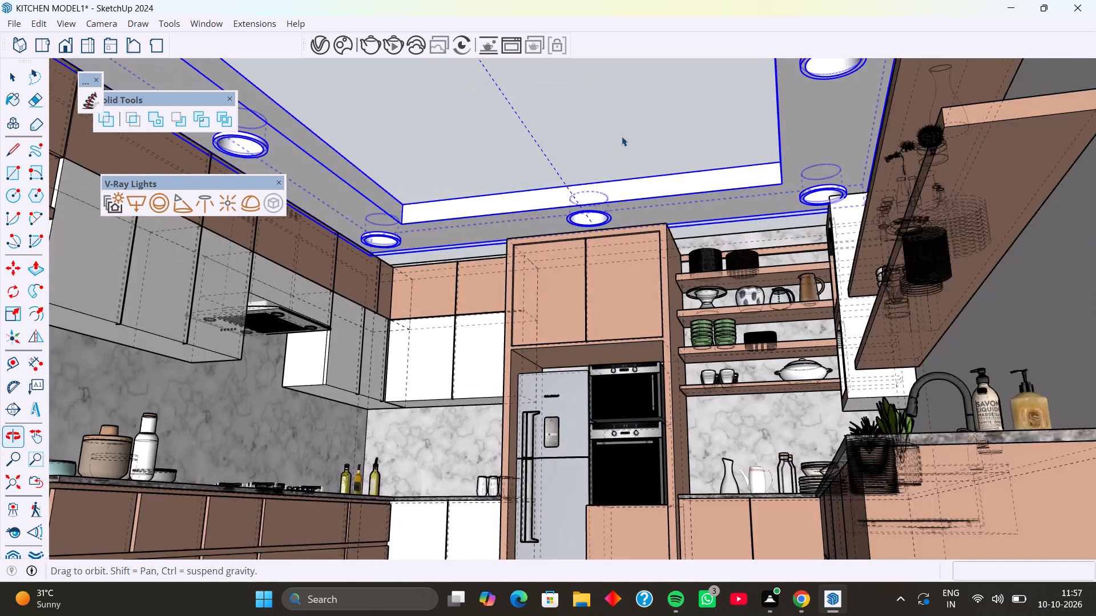
pyautogui.moveTo(626, 225); pyautogui.dragTo(747, 232, button='middle')
pyautogui.moveTo(757, 248); pyautogui.dragTo(783, 269, button='middle')
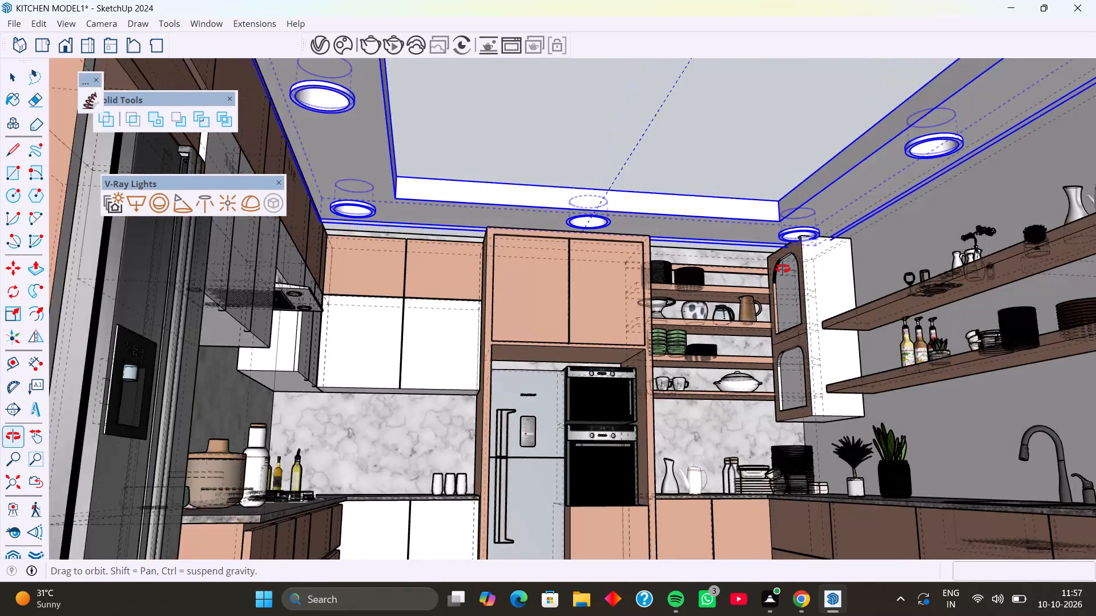
pyautogui.moveTo(783, 269); pyautogui.dragTo(786, 270, button='middle')
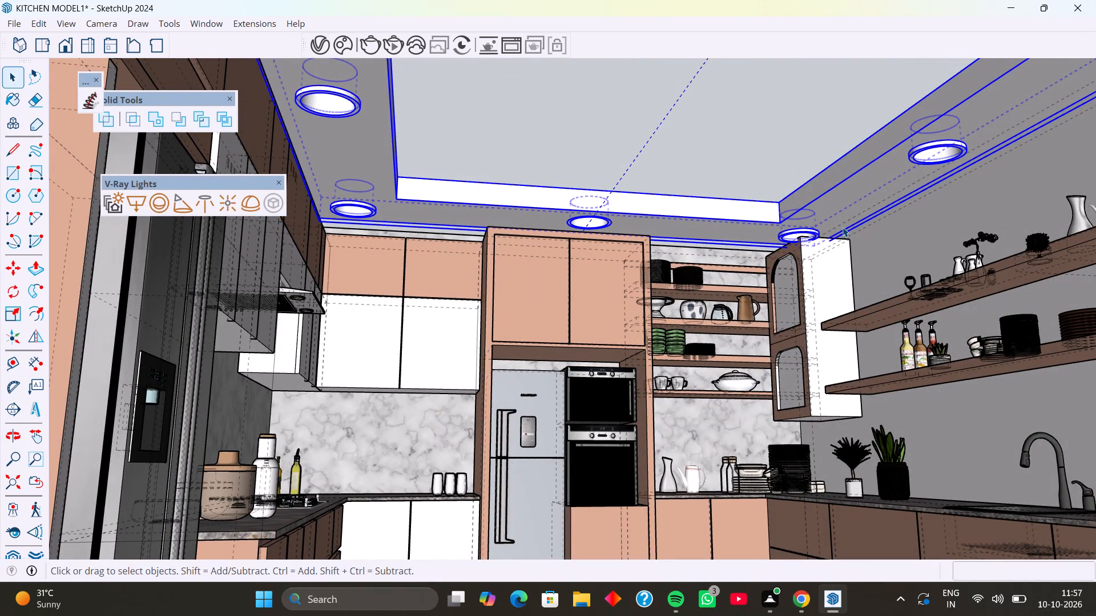
pyautogui.press('s')
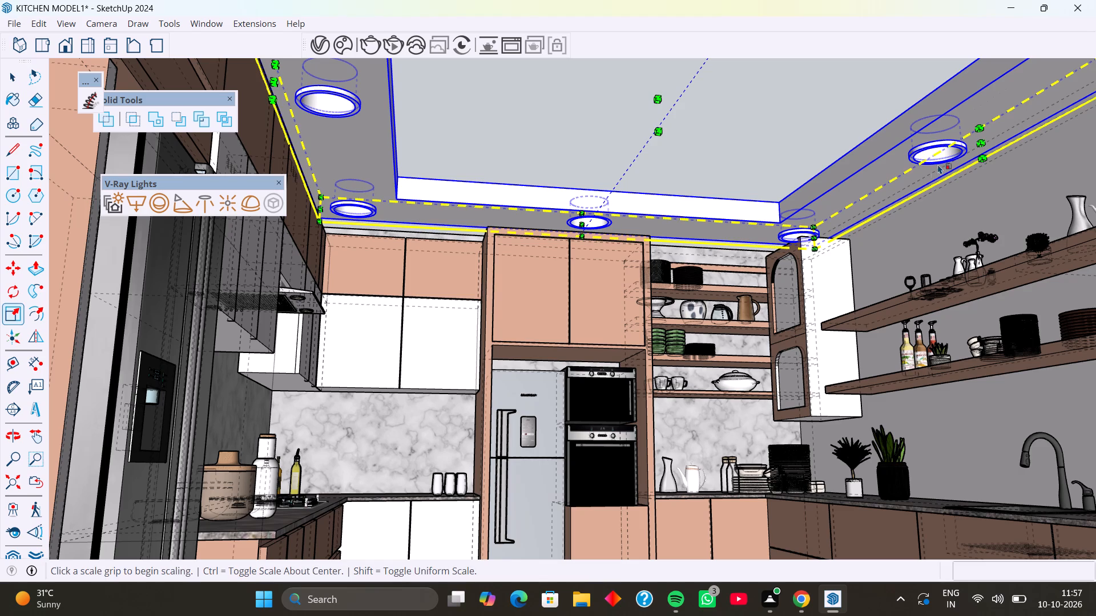
pyautogui.click(981, 143)
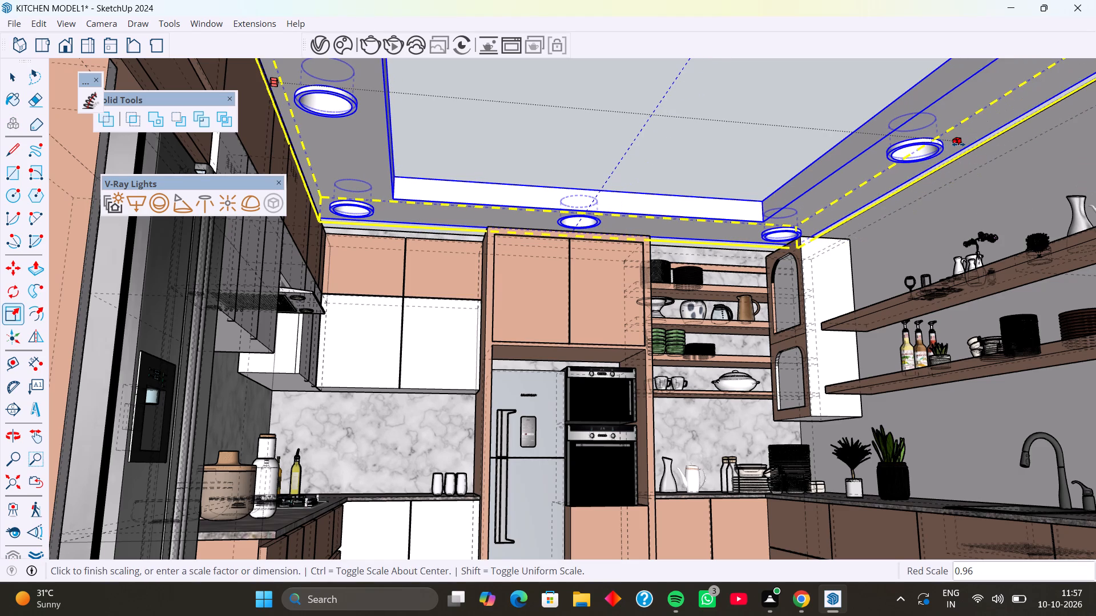
pyautogui.click(950, 147)
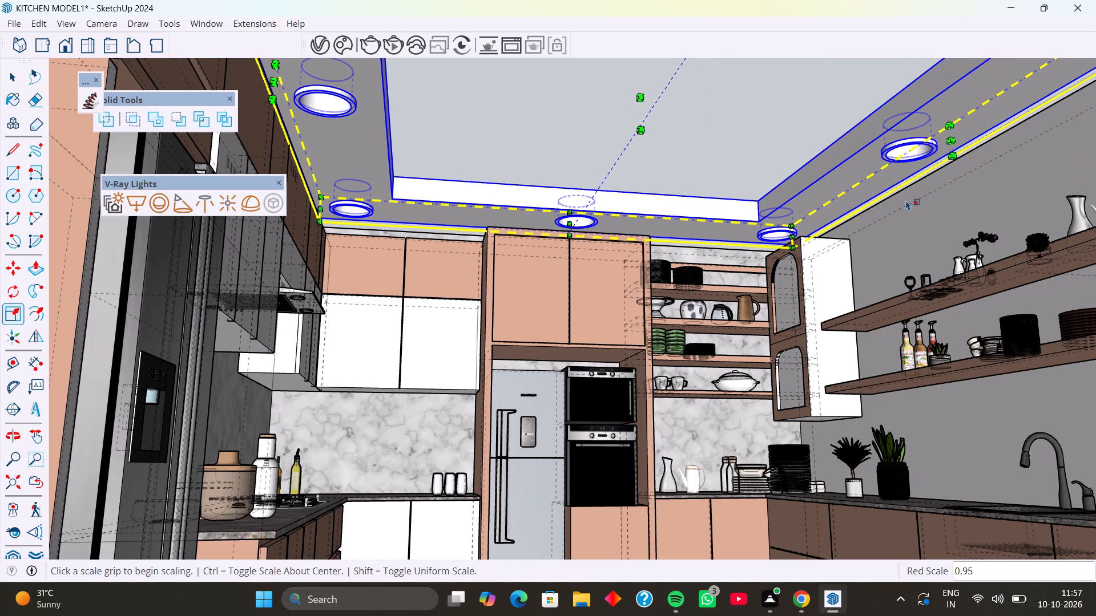
pyautogui.press('space')
pyautogui.click(755, 152)
pyautogui.press('k')
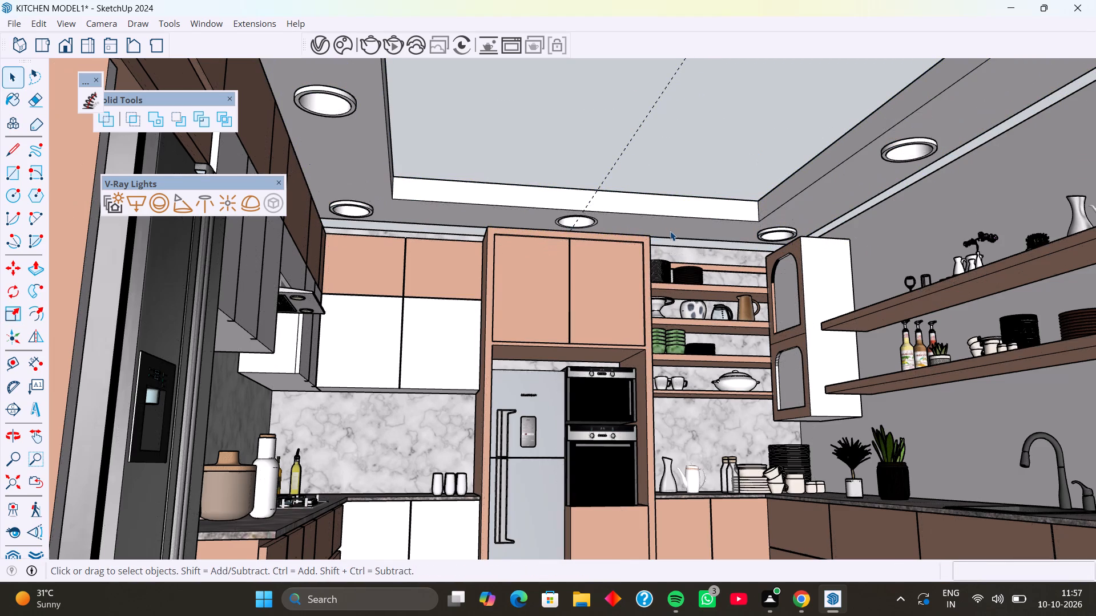
# Move the detached rectangular panel group by its bottom corner about 39' onto the kitchen, over the ceiling frame's square opening.
pyautogui.scroll(-9, 648, 309)
pyautogui.moveTo(708, 324); pyautogui.dragTo(652, 453, button='middle')
pyautogui.moveTo(683, 397); pyautogui.dragTo(663, 484, button='middle')
pyautogui.keyDown('shift'); pyautogui.moveTo(388, 270); pyautogui.dragTo(586, 291, button='middle'); pyautogui.keyUp('shift')
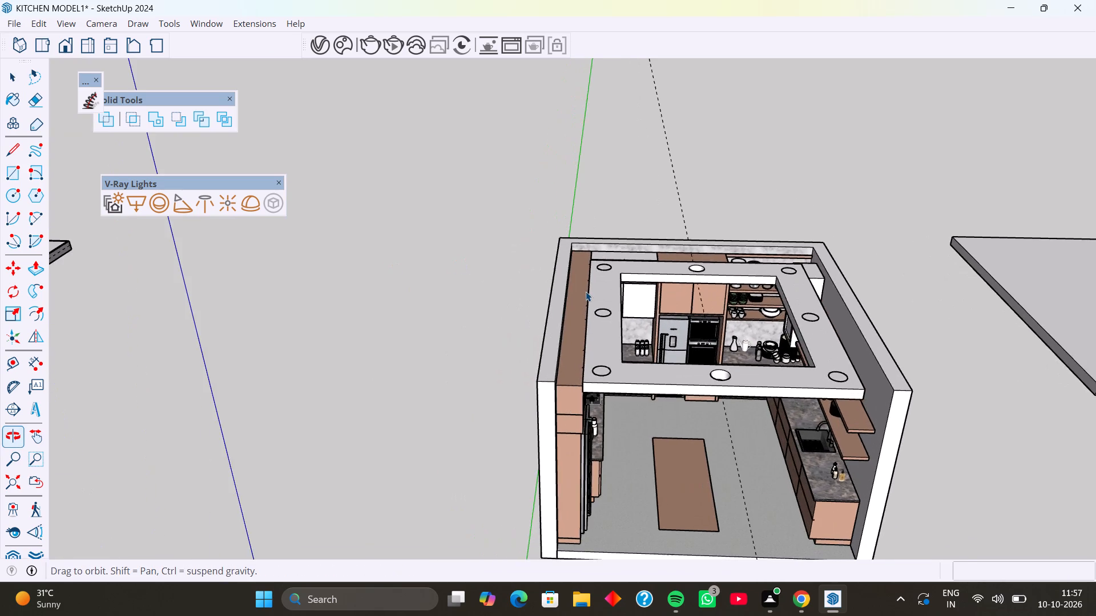
pyautogui.keyDown('shift'); pyautogui.moveTo(586, 291); pyautogui.dragTo(657, 268, button='middle'); pyautogui.keyUp('shift')
pyautogui.scroll(-3, 337, 323)
pyautogui.keyDown('shift'); pyautogui.moveTo(284, 315); pyautogui.dragTo(440, 297, button='middle'); pyautogui.keyUp('shift')
pyautogui.click(267, 273)
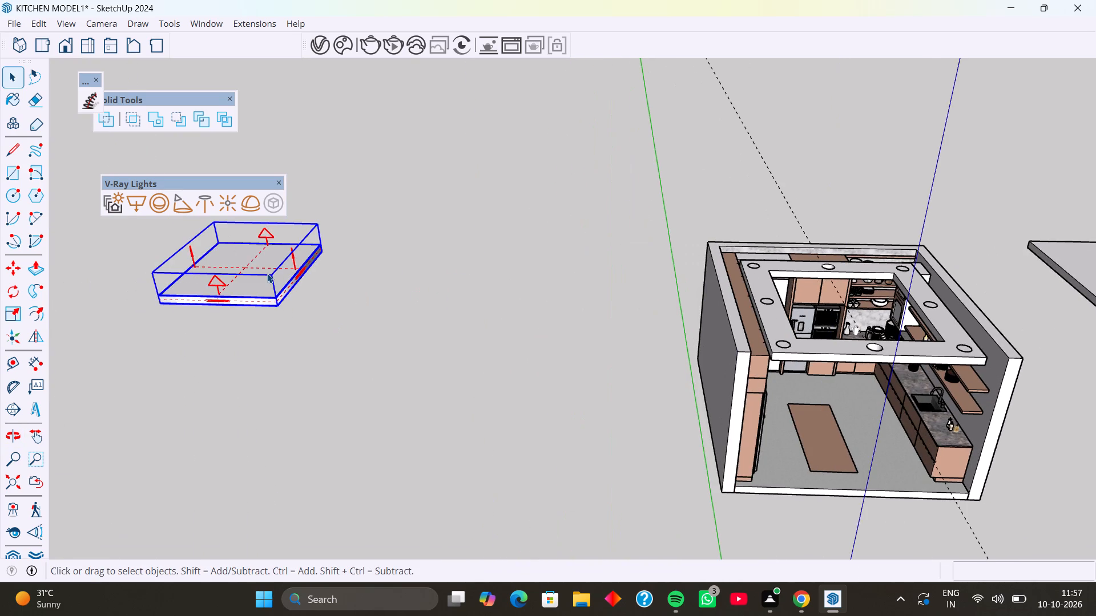
pyautogui.press('m')
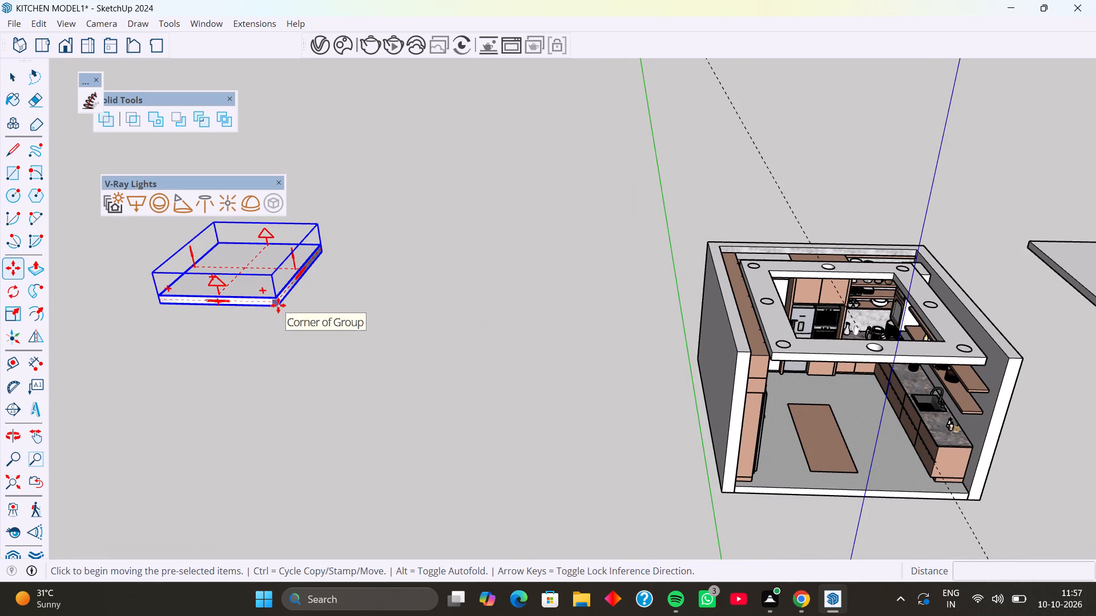
pyautogui.scroll(6, 281, 309)
pyautogui.click(275, 303)
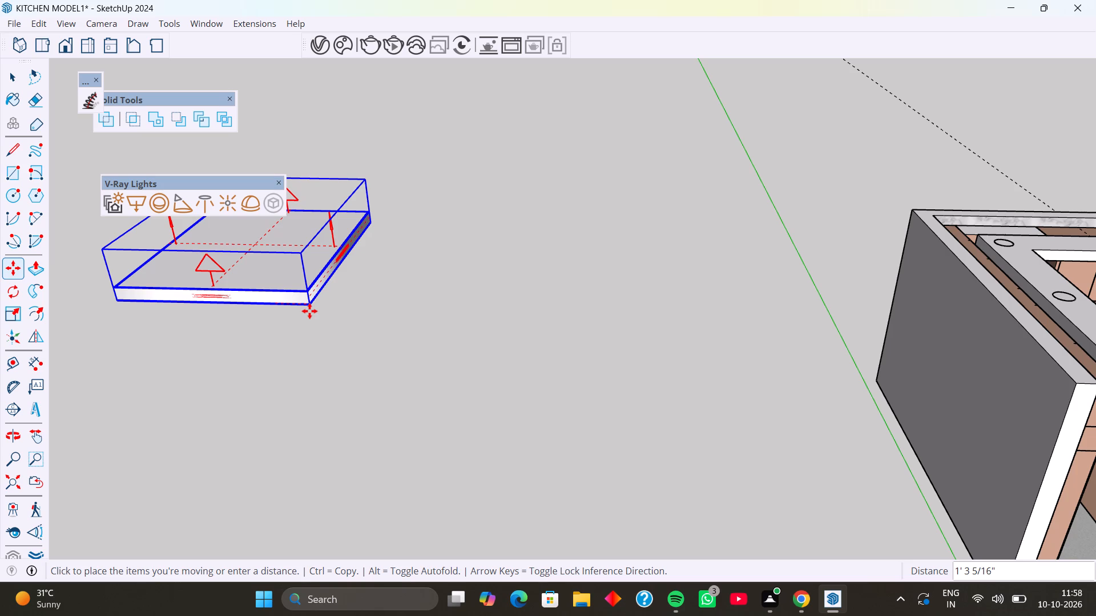
pyautogui.scroll(-3, 289, 322)
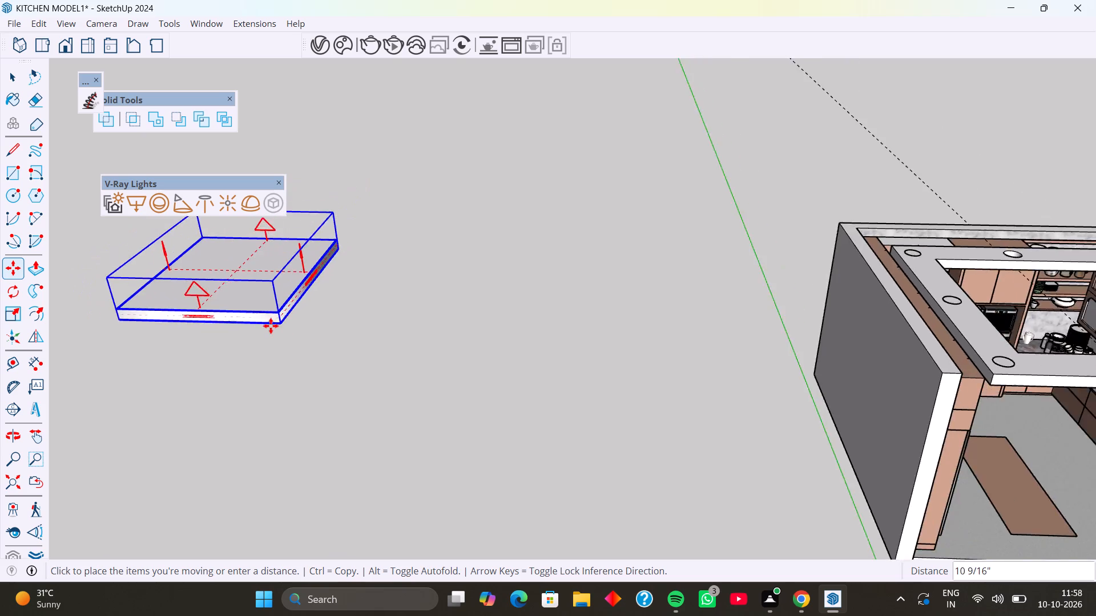
pyautogui.scroll(-6, 271, 326)
pyautogui.moveTo(585, 363); pyautogui.dragTo(531, 383, button='middle')
pyautogui.scroll(9, 720, 377)
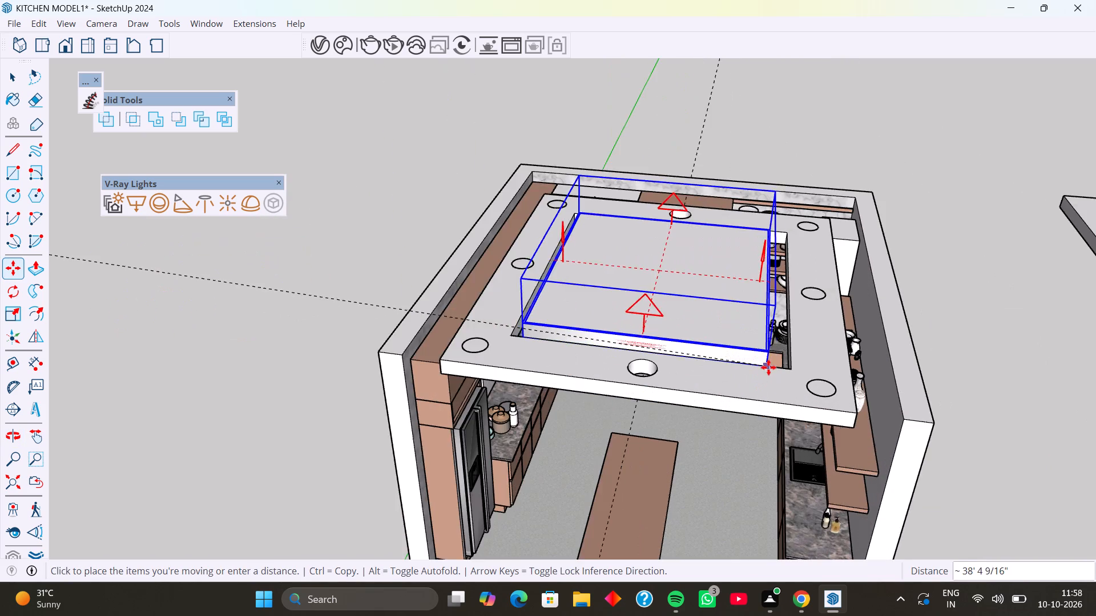
pyautogui.scroll(3, 768, 367)
pyautogui.click(796, 368)
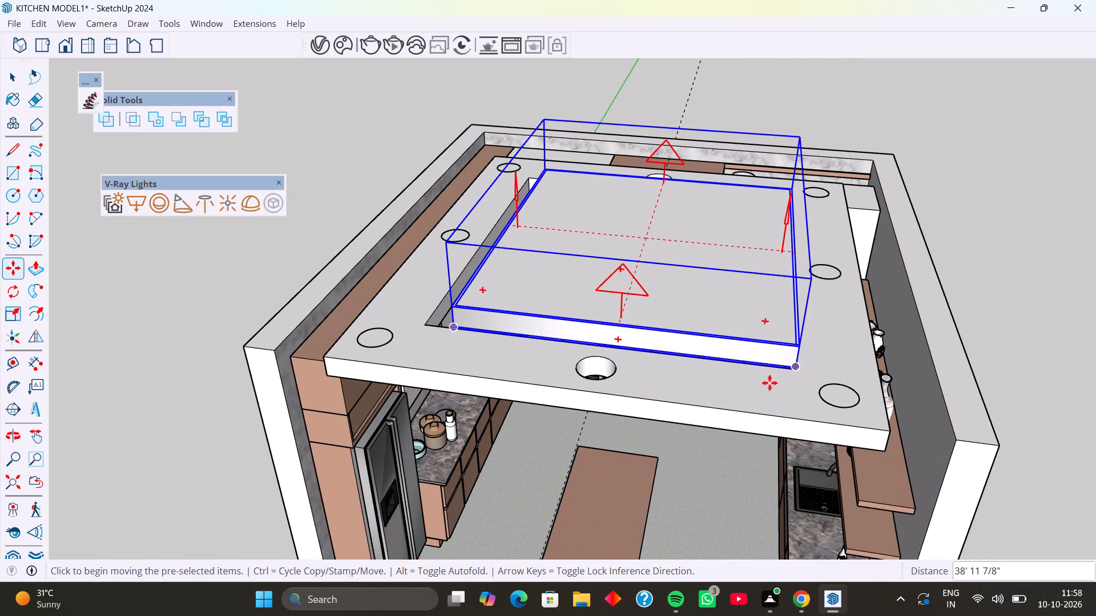
# Move the panel about 1' 7 1/2" by its bottom corner towards the opening's corner on the oven-wall and sink side.
pyautogui.moveTo(766, 384); pyautogui.dragTo(799, 278, button='middle')
pyautogui.scroll(1, 796, 271)
pyautogui.scroll(1, 727, 287)
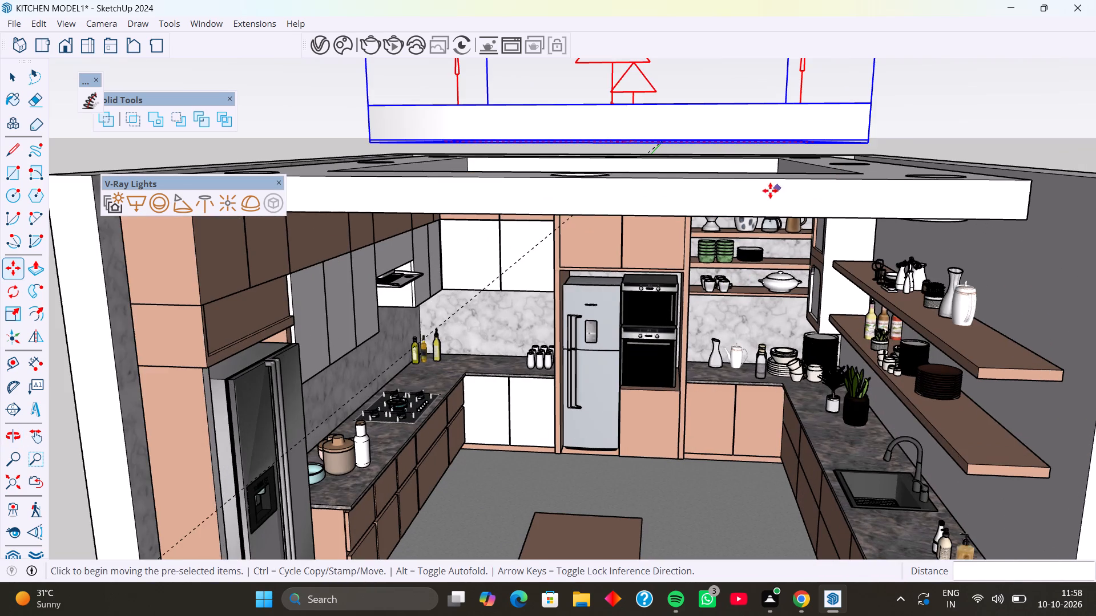
pyautogui.scroll(-4, 753, 204)
pyautogui.moveTo(732, 191); pyautogui.dragTo(722, 237, button='middle')
pyautogui.moveTo(738, 161); pyautogui.dragTo(740, 234, button='middle')
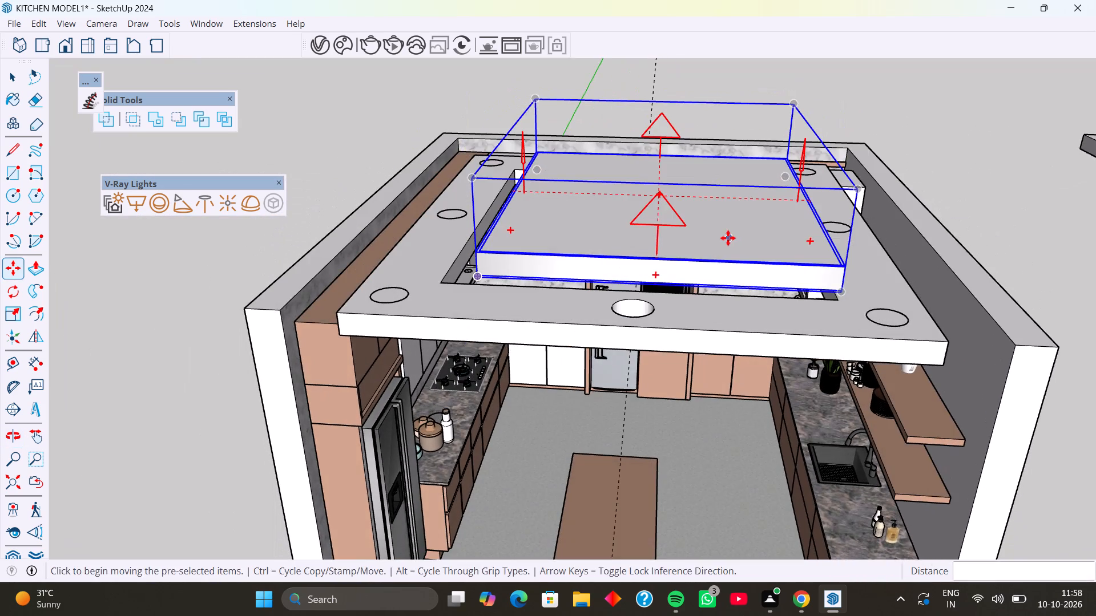
pyautogui.moveTo(728, 238); pyautogui.dragTo(848, 260, button='middle')
pyautogui.moveTo(672, 264); pyautogui.dragTo(654, 365, button='middle')
pyautogui.moveTo(739, 213); pyautogui.dragTo(683, 295, button='middle')
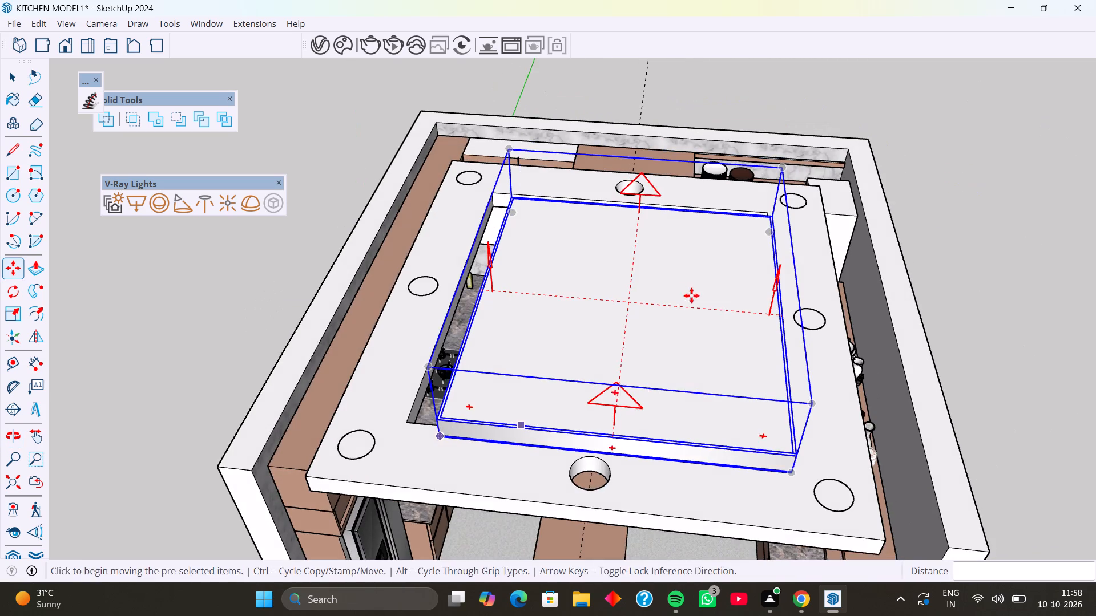
pyautogui.moveTo(759, 287); pyautogui.dragTo(684, 277, button='middle')
pyautogui.moveTo(694, 311); pyautogui.dragTo(647, 273, button='middle')
pyautogui.scroll(1, 653, 304)
pyautogui.moveTo(653, 304); pyautogui.dragTo(586, 317, button='middle')
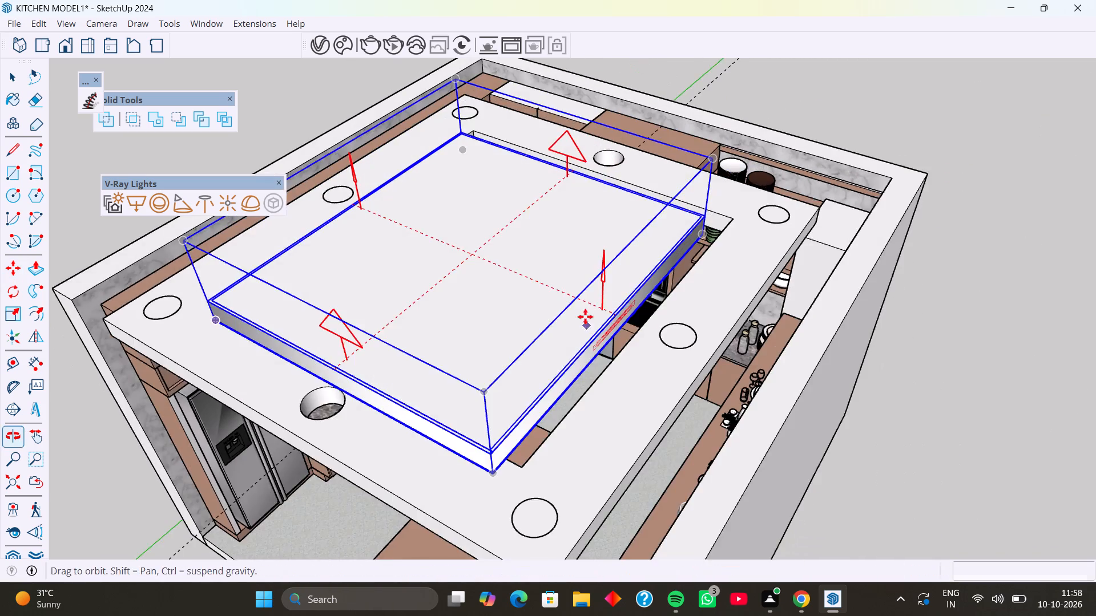
pyautogui.moveTo(665, 329); pyautogui.dragTo(553, 374, button='middle')
pyautogui.moveTo(646, 338); pyautogui.dragTo(484, 328, button='middle')
pyautogui.moveTo(535, 334); pyautogui.dragTo(457, 331, button='middle')
pyautogui.scroll(5, 552, 325)
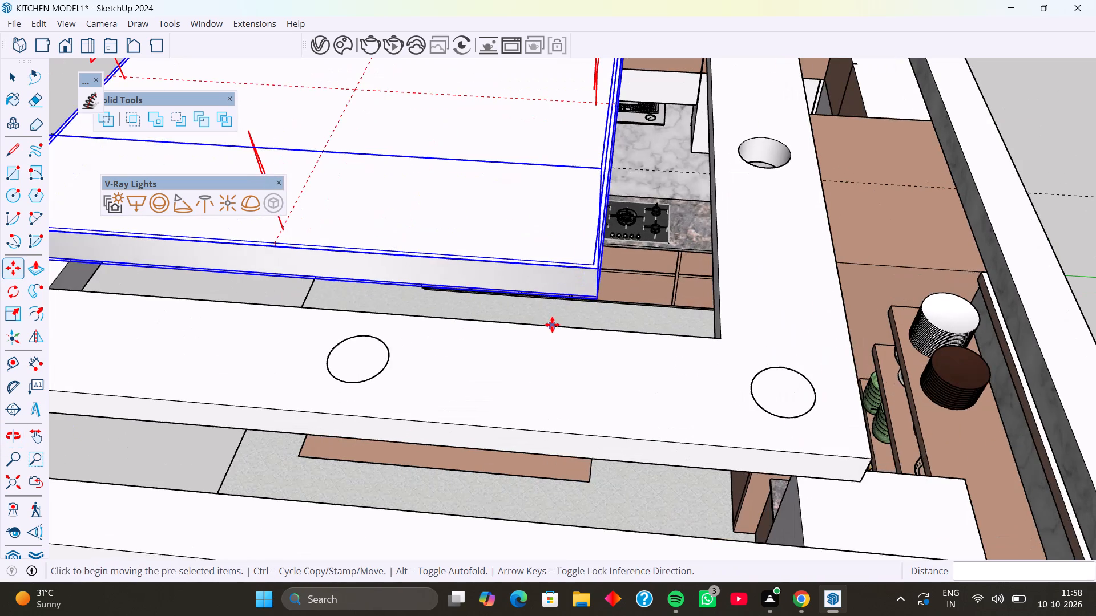
pyautogui.click(595, 297)
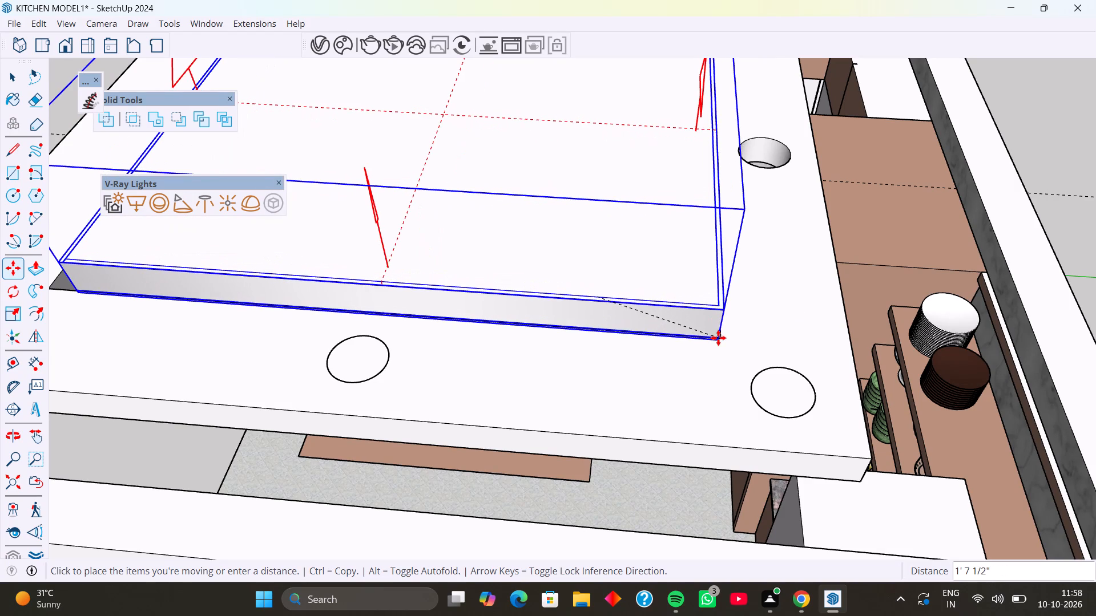
pyautogui.click(720, 337)
# Lower and align the panel so its bottom corner sits on the frame opening's corner at the oven-wall and sink side.
pyautogui.moveTo(731, 363); pyautogui.dragTo(549, 355, button='middle')
pyautogui.moveTo(680, 361); pyautogui.dragTo(494, 353, button='middle')
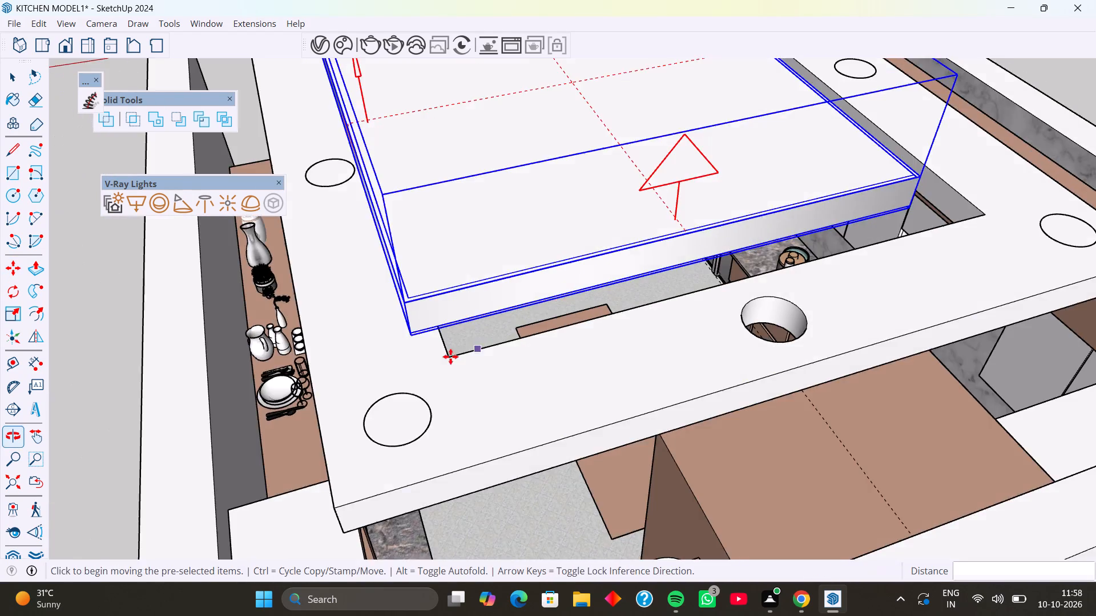
pyautogui.scroll(7, 436, 347)
pyautogui.click(388, 327)
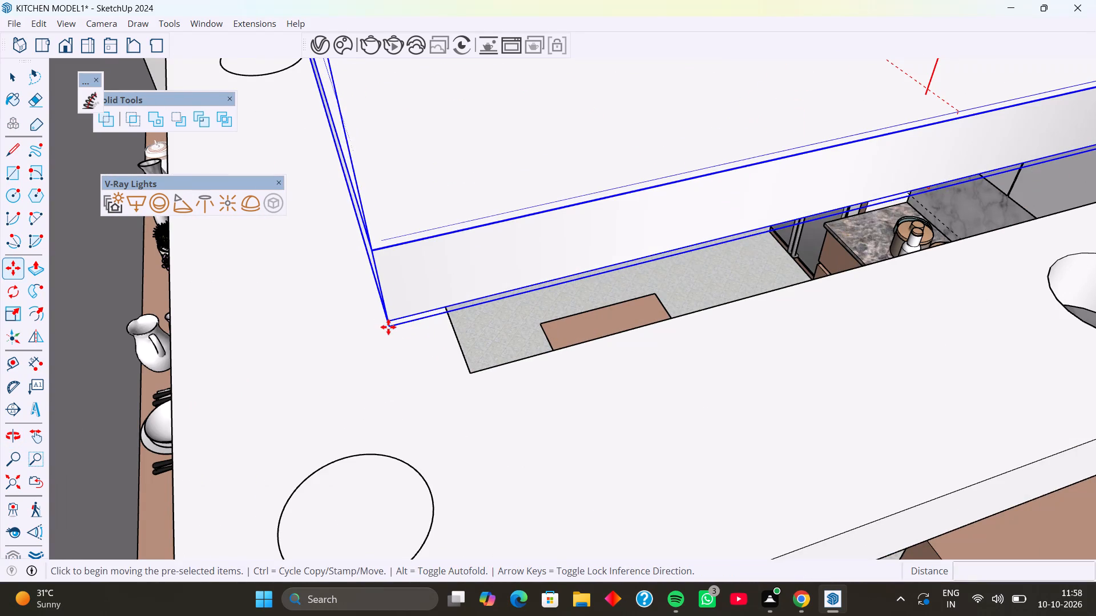
pyautogui.click(473, 374)
pyautogui.moveTo(487, 374); pyautogui.dragTo(470, 289, button='middle')
pyautogui.scroll(10, 447, 214)
pyautogui.scroll(-9, 446, 211)
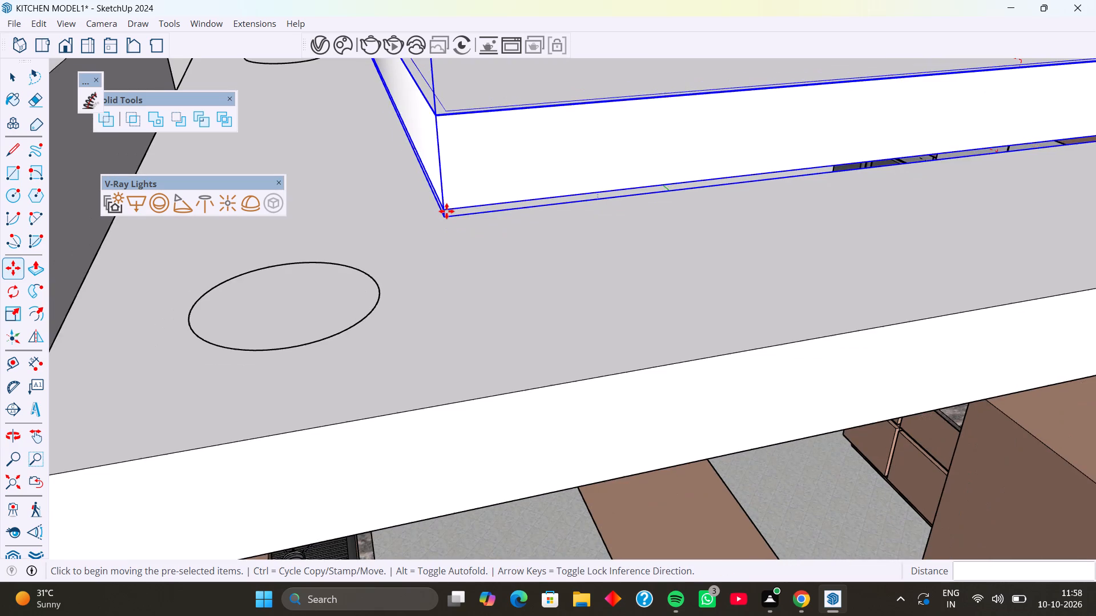
pyautogui.click(444, 206)
pyautogui.click(448, 213)
# Move the light panel 6" along the green axis, away from the ceiling opening's oven-wall edge.
pyautogui.scroll(-4, 346, 243)
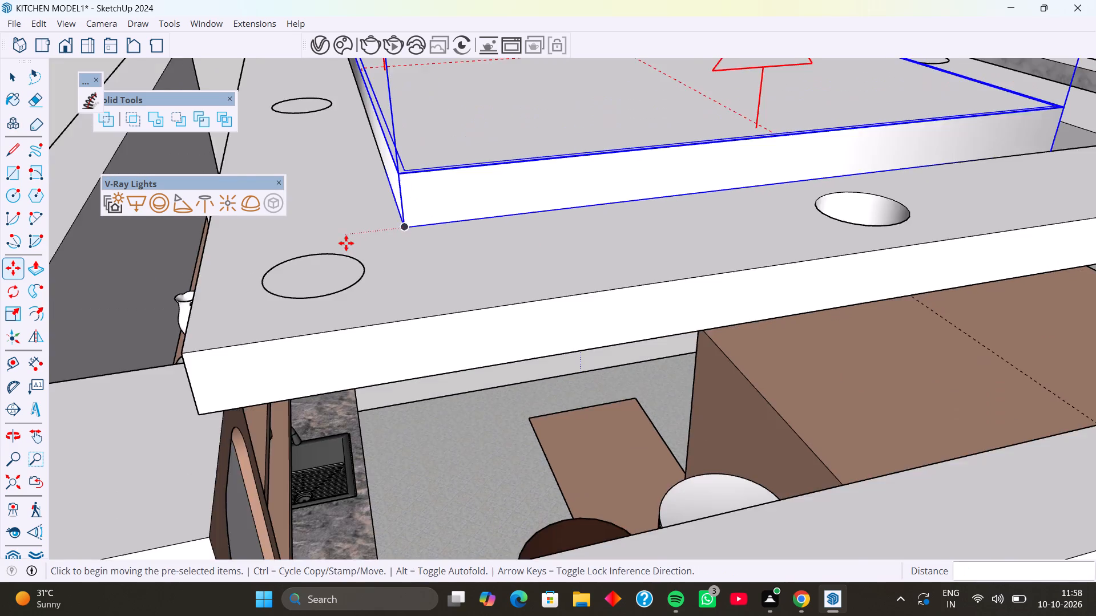
pyautogui.scroll(-5, 346, 243)
pyautogui.moveTo(538, 281); pyautogui.dragTo(463, 289, button='middle')
pyautogui.scroll(-5, 470, 274)
pyautogui.moveTo(480, 224); pyautogui.dragTo(496, 330, button='middle')
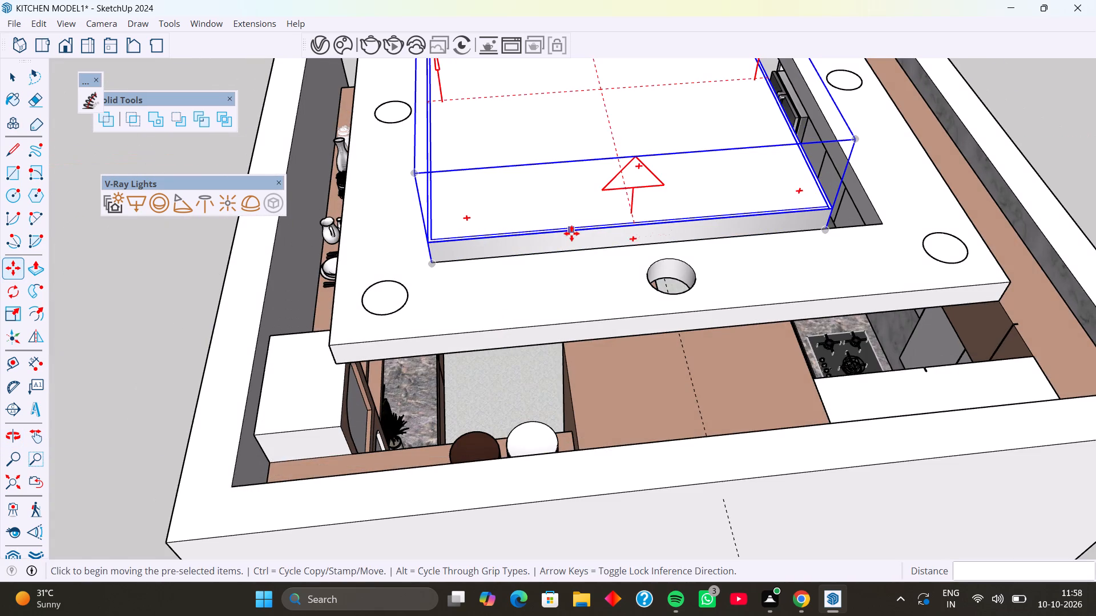
pyautogui.scroll(-3, 586, 194)
pyautogui.moveTo(593, 172); pyautogui.dragTo(516, 332, button='middle')
pyautogui.moveTo(589, 266); pyautogui.dragTo(539, 270, button='middle')
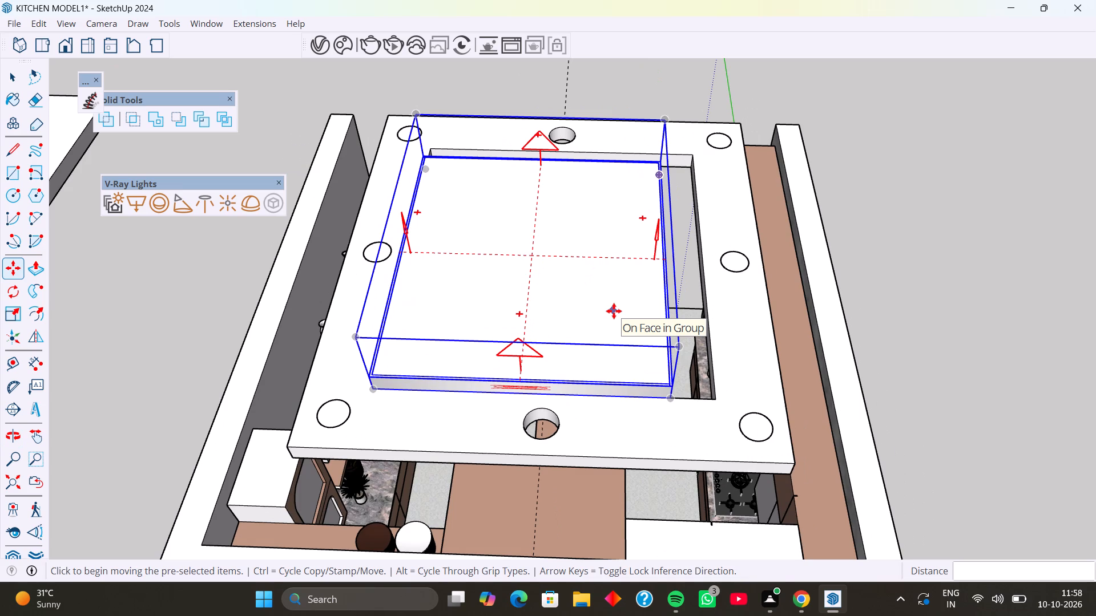
pyautogui.scroll(-2, 637, 287)
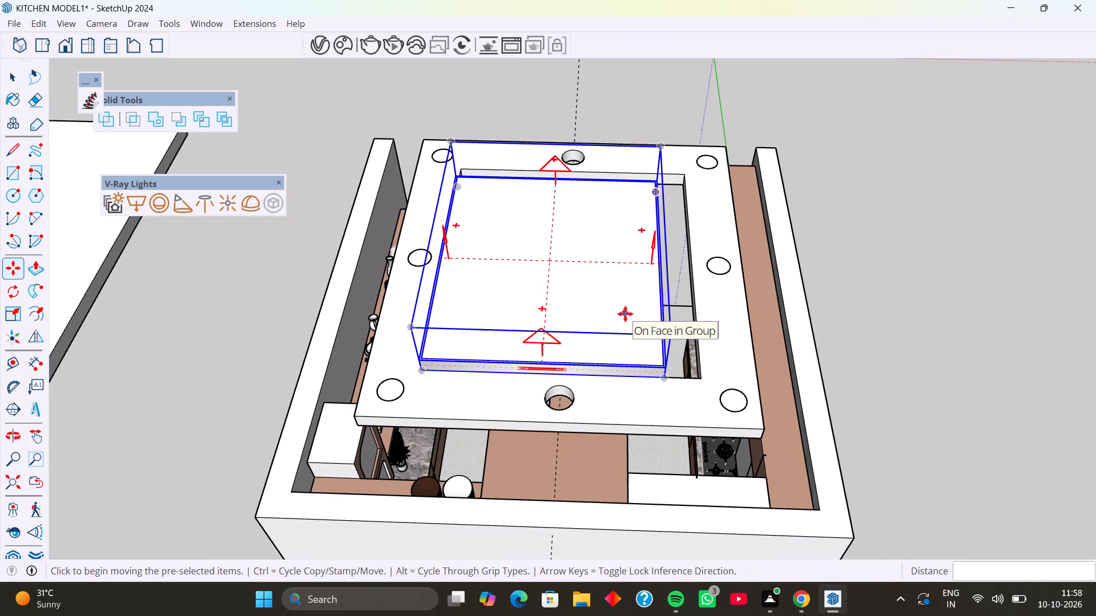
pyautogui.moveTo(682, 383); pyautogui.dragTo(680, 383, button='middle')
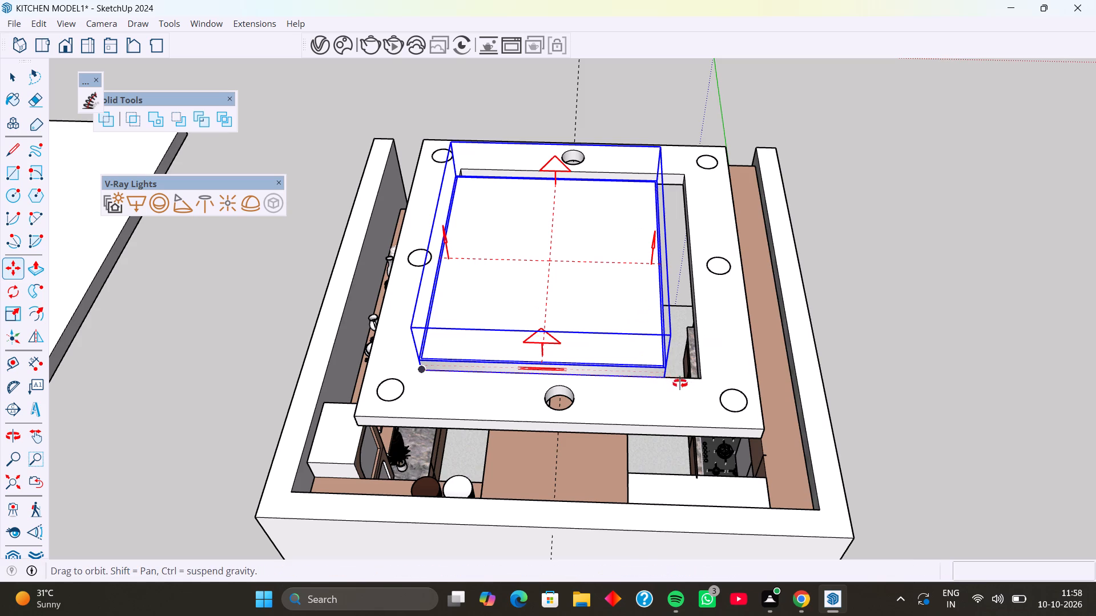
pyautogui.moveTo(680, 383); pyautogui.dragTo(617, 362, button='middle')
pyautogui.scroll(7, 647, 386)
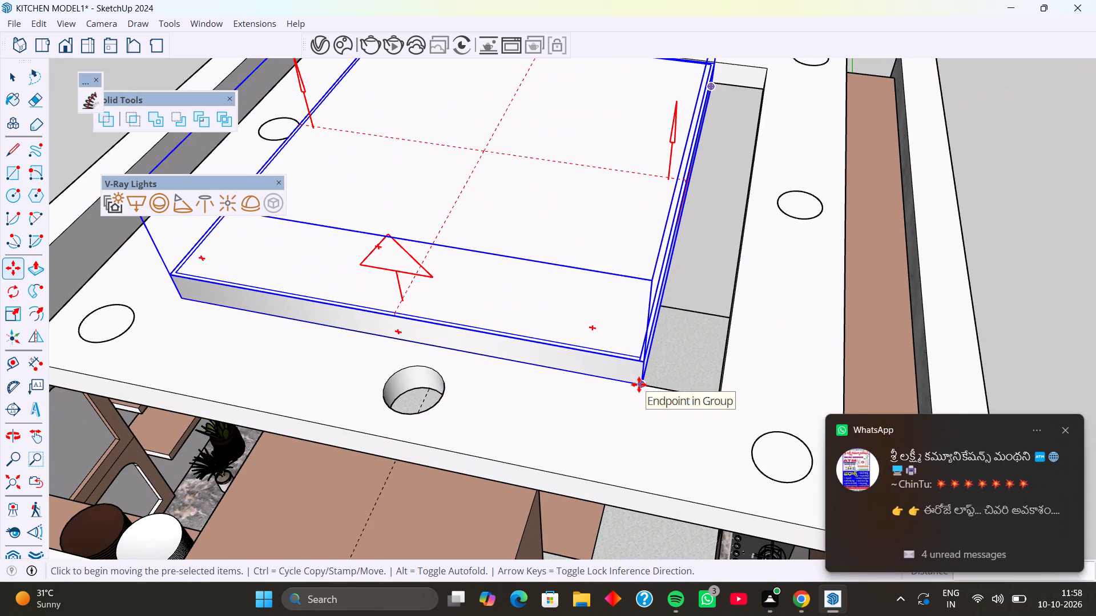
pyautogui.click(639, 384)
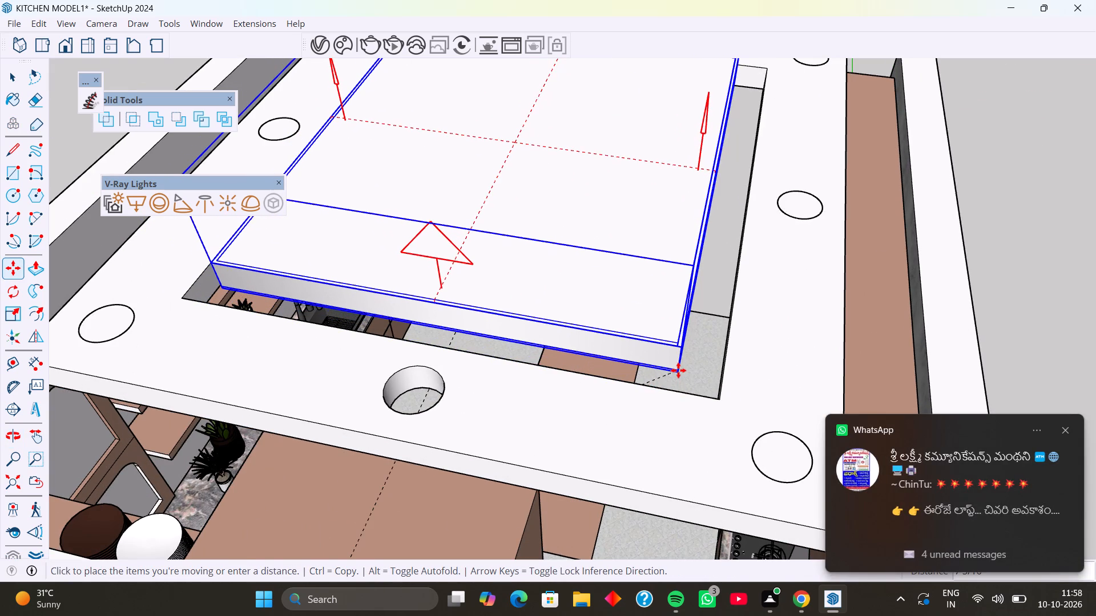
pyautogui.press('Up')
pyautogui.press('Right')
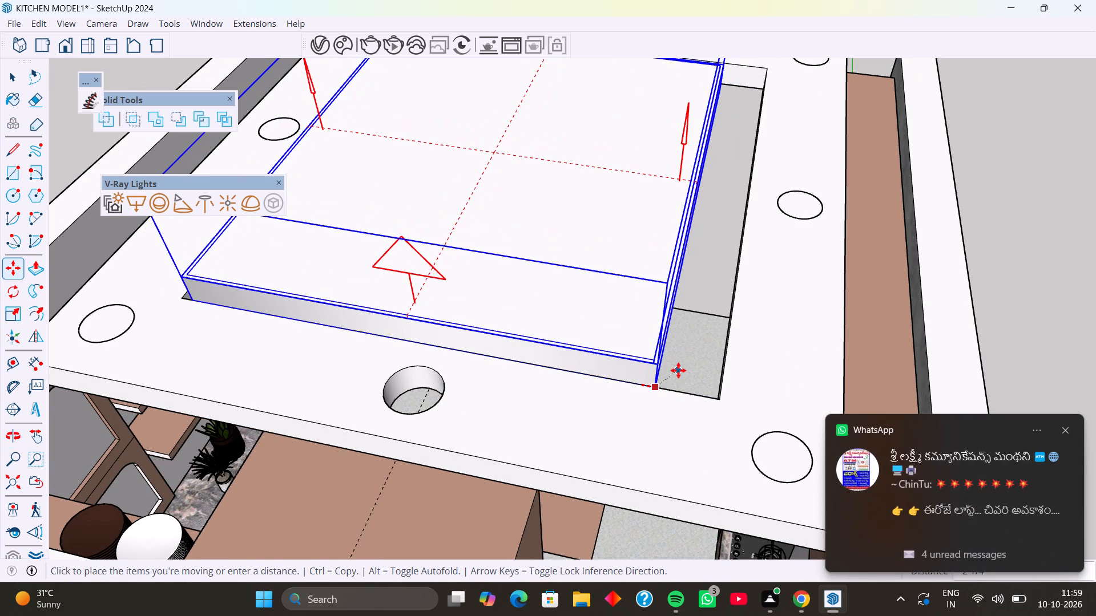
pyautogui.press('Left')
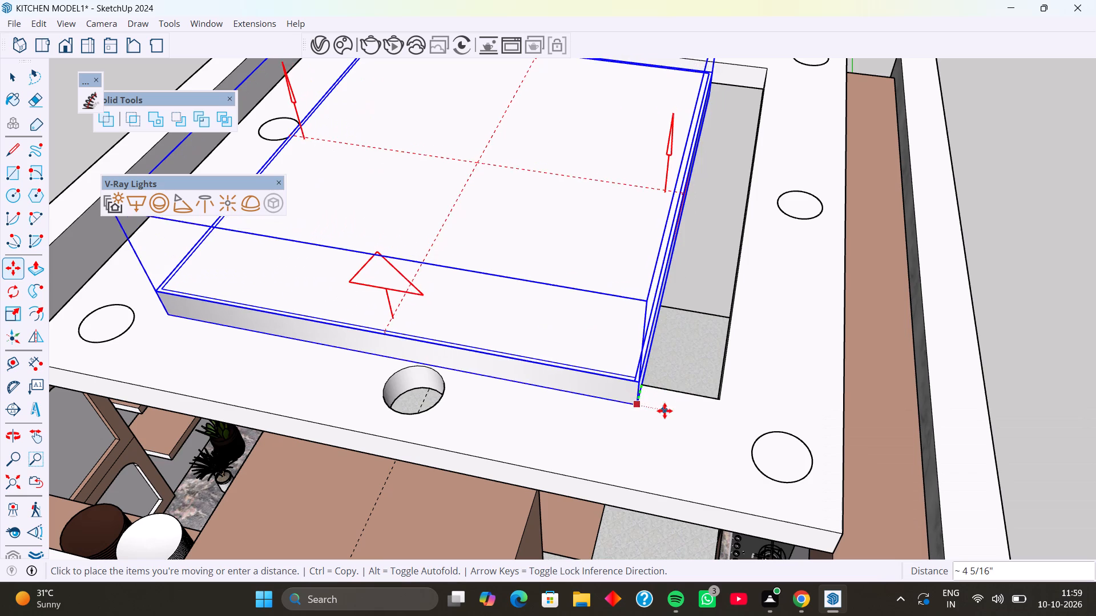
pyautogui.press('6')
pyautogui.press('Return')
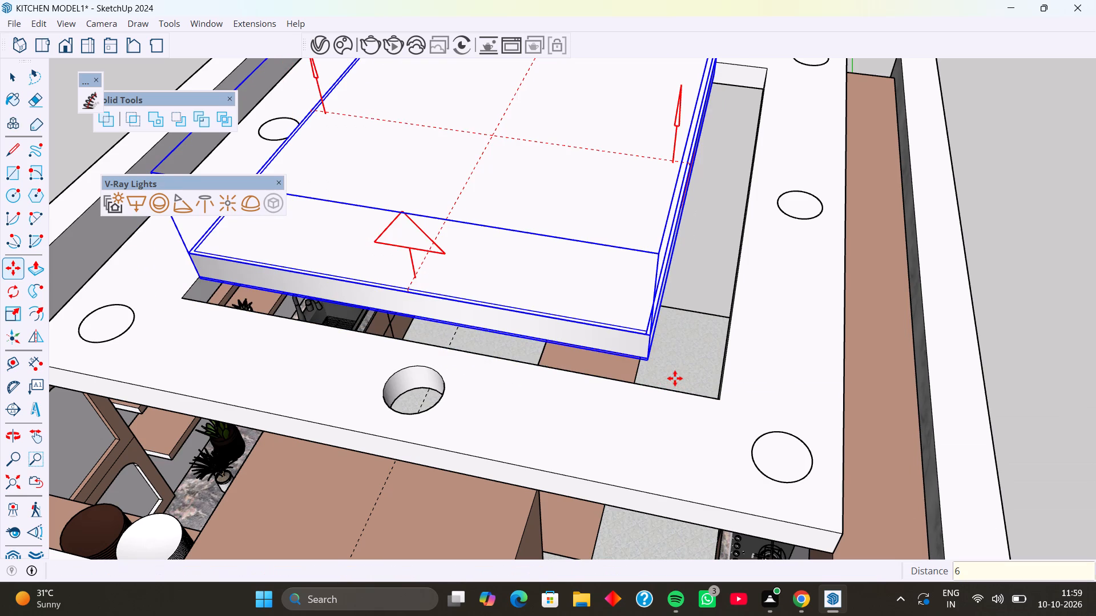
# Move the light panel 6" along the red axis, away from the ceiling opening's sink-side edge.
pyautogui.click(646, 360)
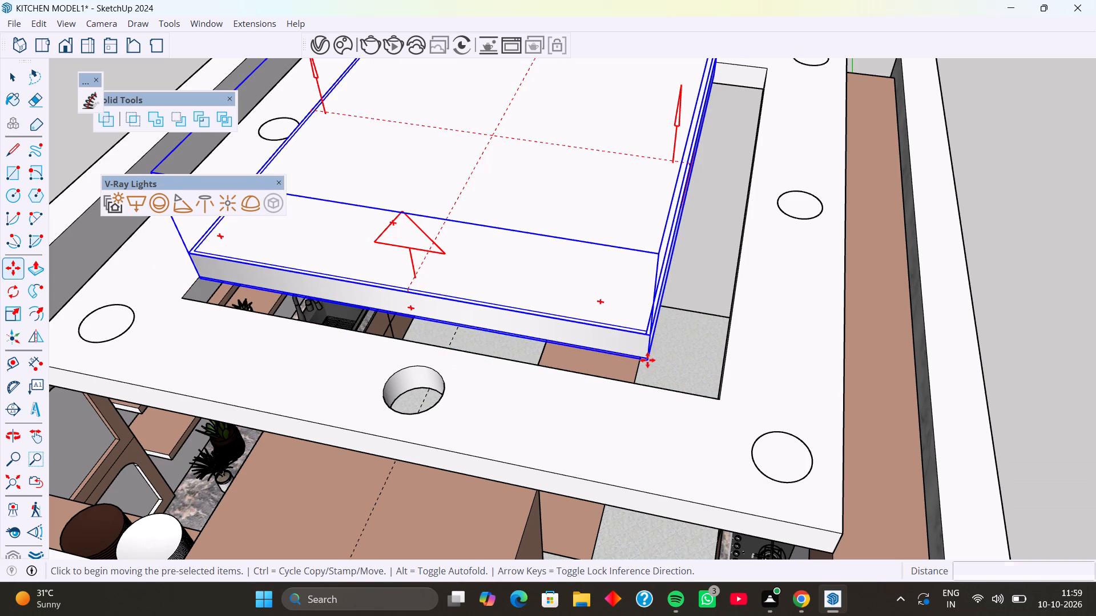
pyautogui.press('Left')
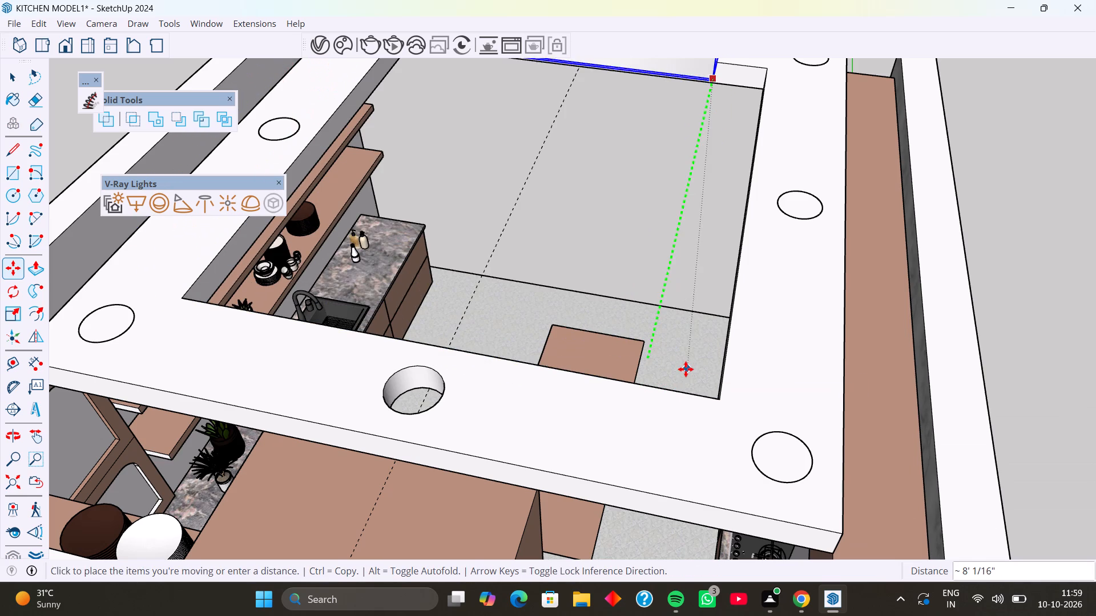
pyautogui.press('Right')
pyautogui.press('6')
pyautogui.press('Return')
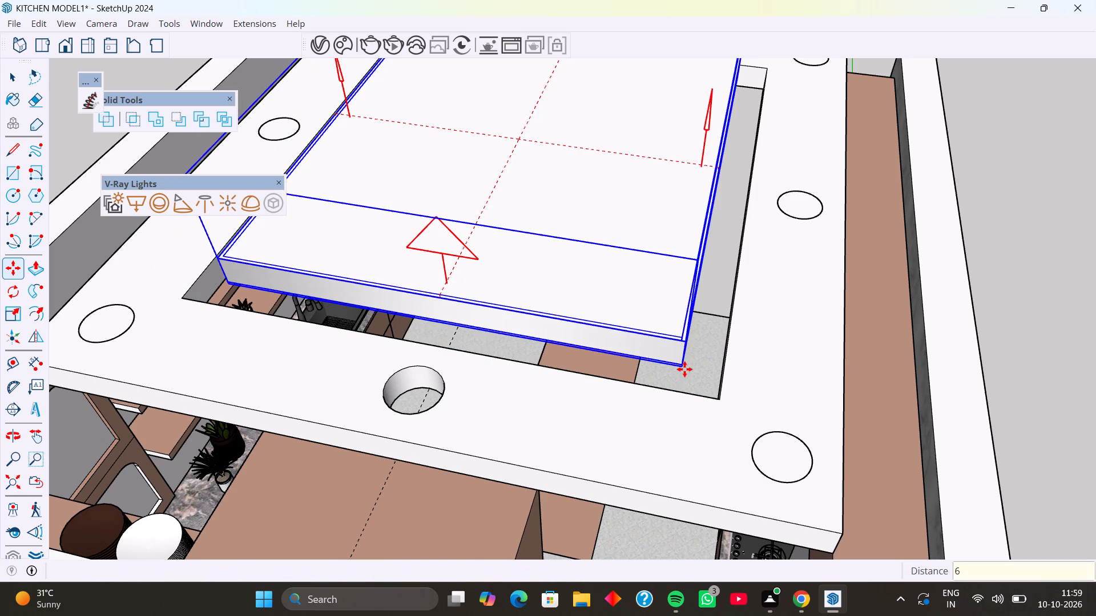
# Deselect the light panel and inspect its placement in the ceiling frame from outside, above and the kitchen's open front.
pyautogui.scroll(-5, 691, 354)
pyautogui.moveTo(698, 347); pyautogui.dragTo(575, 397, button='middle')
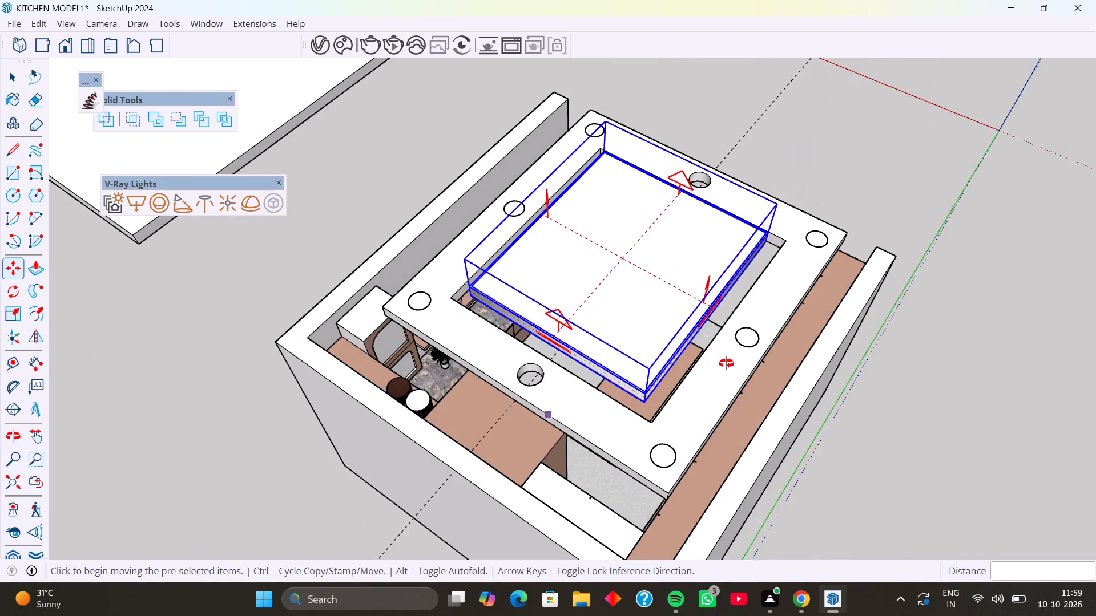
pyautogui.moveTo(727, 364); pyautogui.dragTo(521, 329, button='middle')
pyautogui.moveTo(808, 339); pyautogui.dragTo(642, 308, button='middle')
pyautogui.moveTo(642, 308); pyautogui.dragTo(648, 257, button='middle')
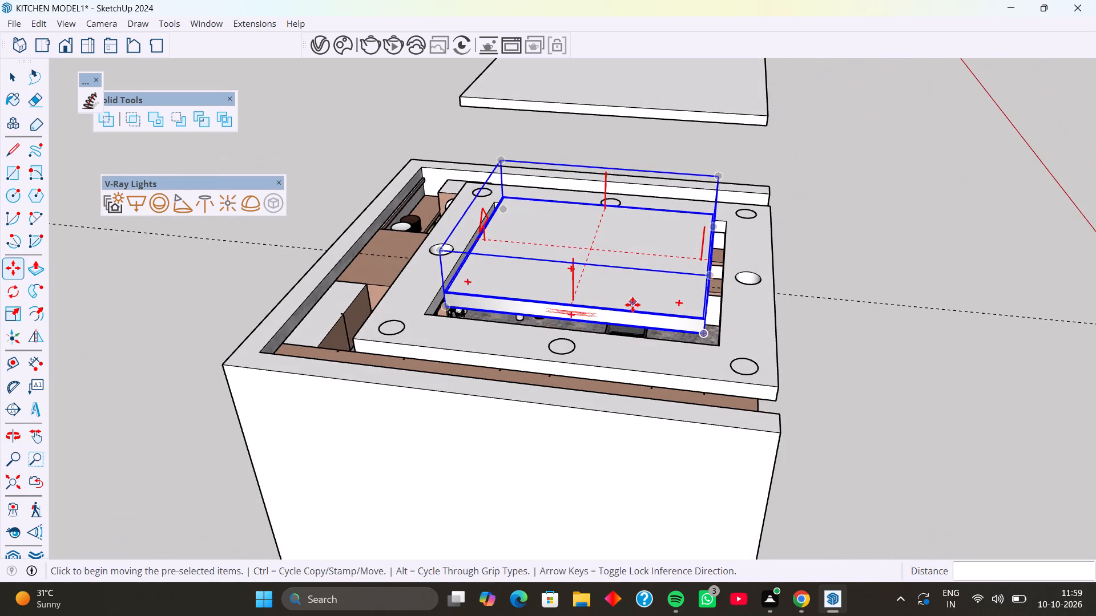
pyautogui.scroll(-3, 632, 305)
pyautogui.moveTo(651, 348); pyautogui.dragTo(606, 274, button='middle')
pyautogui.moveTo(687, 311); pyautogui.dragTo(576, 297, button='middle')
pyautogui.moveTo(763, 314); pyautogui.dragTo(705, 313, button='middle')
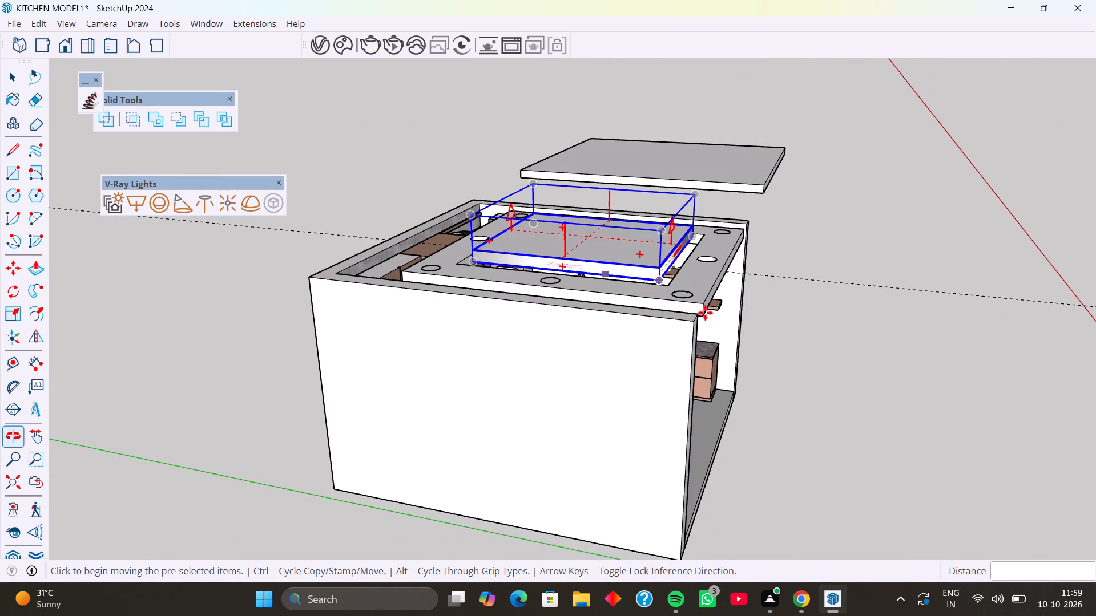
pyautogui.moveTo(705, 313); pyautogui.dragTo(679, 310, button='middle')
pyautogui.moveTo(747, 356); pyautogui.dragTo(674, 355, button='middle')
pyautogui.moveTo(716, 377); pyautogui.dragTo(678, 377, button='middle')
pyautogui.moveTo(719, 394); pyautogui.dragTo(707, 394, button='middle')
pyautogui.moveTo(744, 401); pyautogui.dragTo(704, 401, button='middle')
pyautogui.moveTo(751, 407); pyautogui.dragTo(677, 400, button='middle')
pyautogui.moveTo(743, 409); pyautogui.dragTo(720, 407, button='middle')
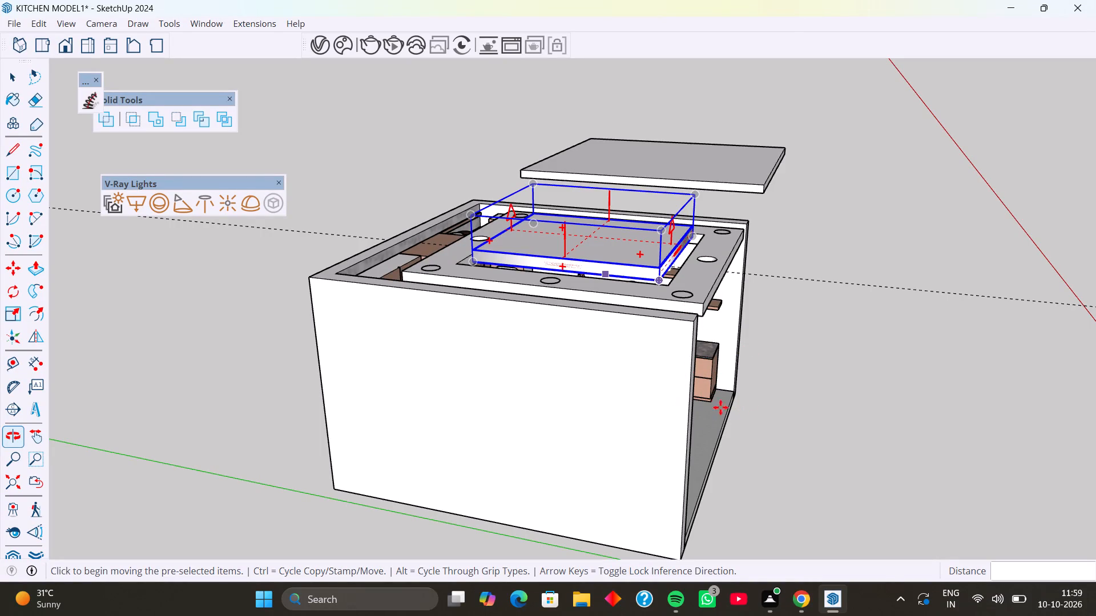
pyautogui.moveTo(720, 407); pyautogui.dragTo(713, 406, button='middle')
pyautogui.moveTo(761, 405); pyautogui.dragTo(714, 408, button='middle')
pyautogui.press('space')
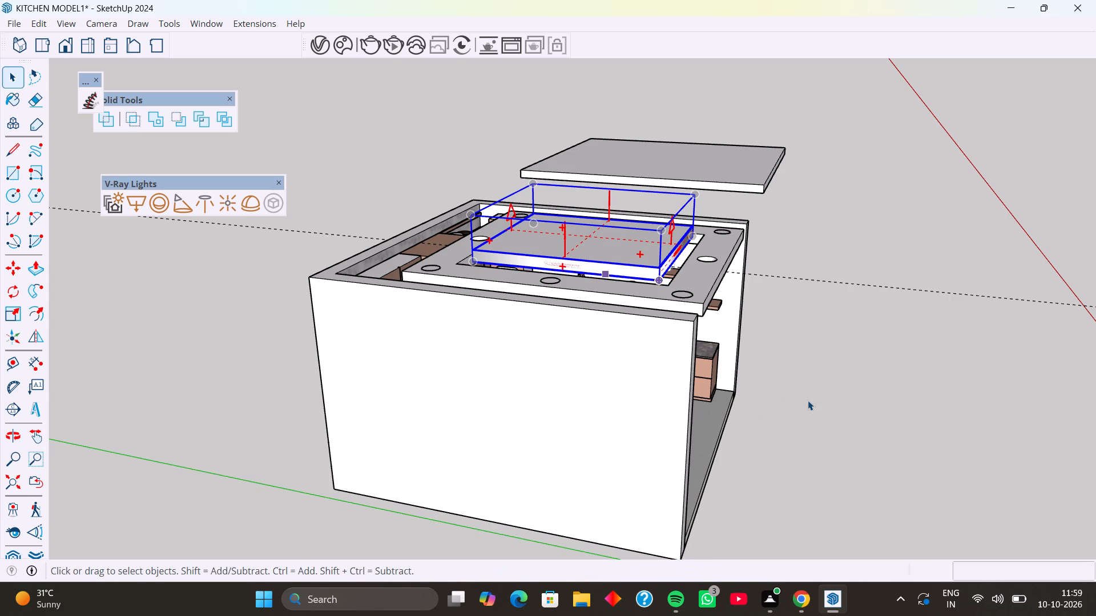
pyautogui.moveTo(812, 404); pyautogui.dragTo(599, 403, button='middle')
pyautogui.moveTo(635, 431); pyautogui.dragTo(511, 412, button='middle')
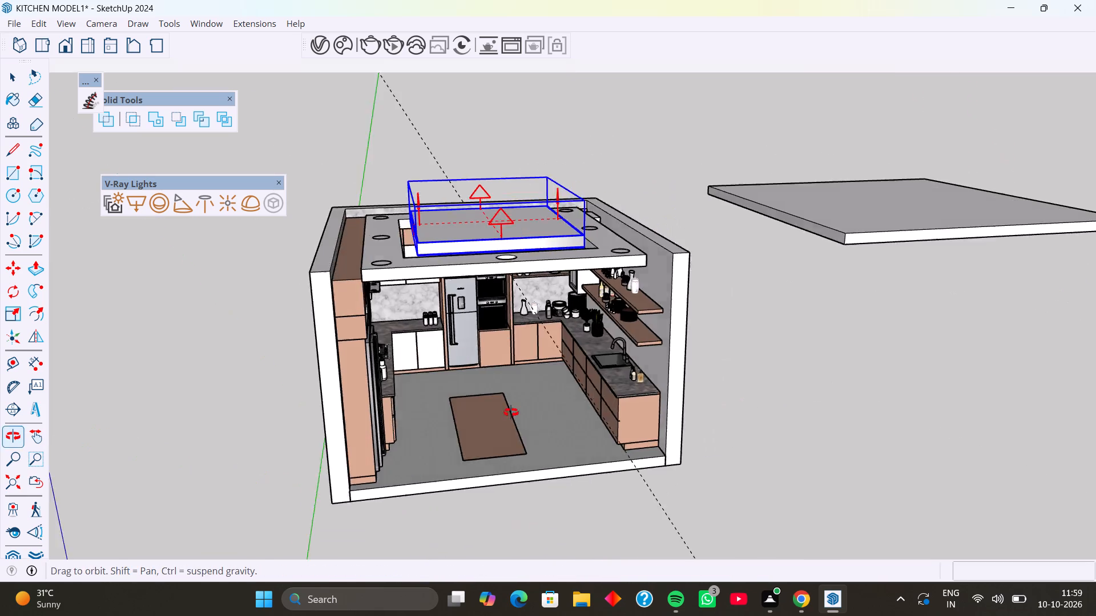
pyautogui.moveTo(511, 412); pyautogui.dragTo(487, 408, button='middle')
pyautogui.click(759, 468)
pyautogui.moveTo(530, 315); pyautogui.dragTo(506, 387, button='middle')
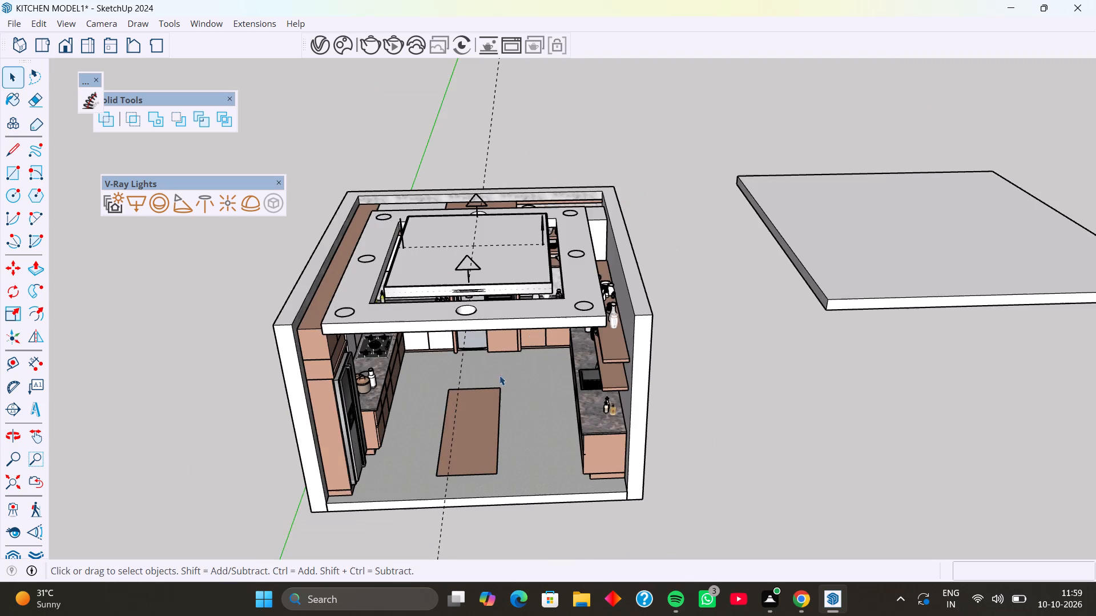
pyautogui.scroll(6, 483, 314)
pyautogui.moveTo(535, 375); pyautogui.dragTo(513, 199, button='middle')
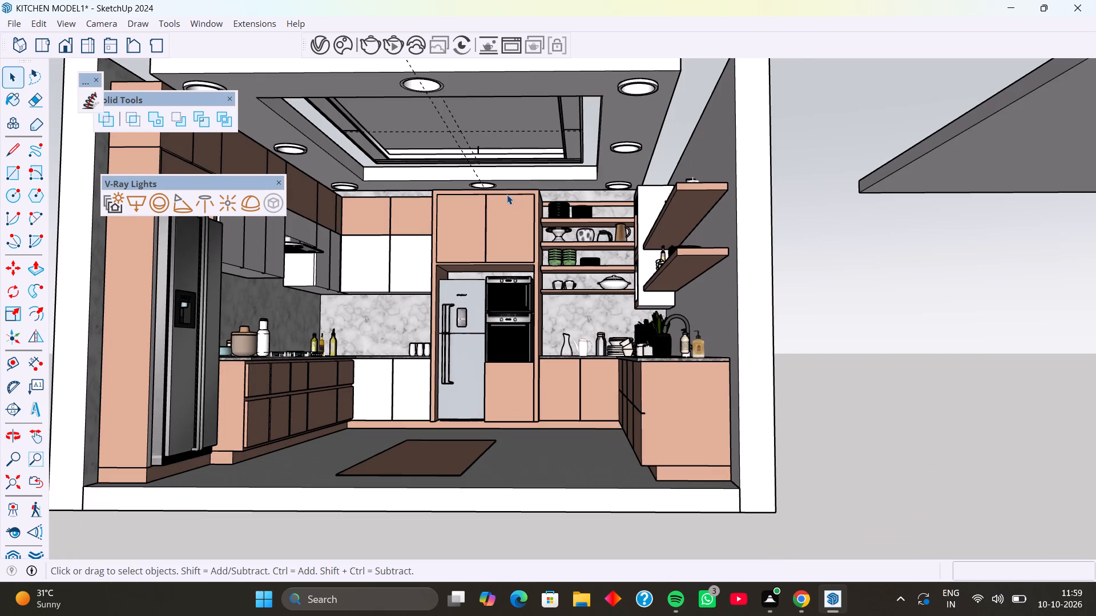
pyautogui.scroll(-2, 507, 194)
pyautogui.keyDown('shift'); pyautogui.moveTo(514, 188); pyautogui.dragTo(547, 238, button='middle'); pyautogui.keyUp('shift')
pyautogui.moveTo(548, 237); pyautogui.dragTo(554, 225, button='middle')
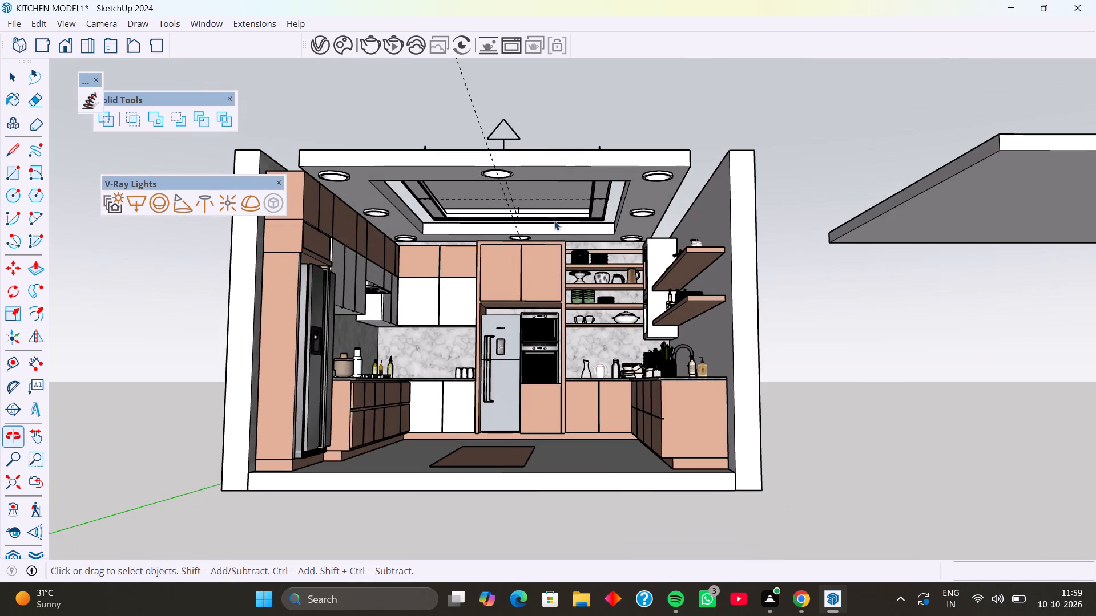
# Lower the light panel 6" along the blue axis into the ceiling frame's opening, and deselect it.
pyautogui.moveTo(551, 205); pyautogui.dragTo(566, 159, button='middle')
pyautogui.scroll(3, 569, 165)
pyautogui.click(570, 165)
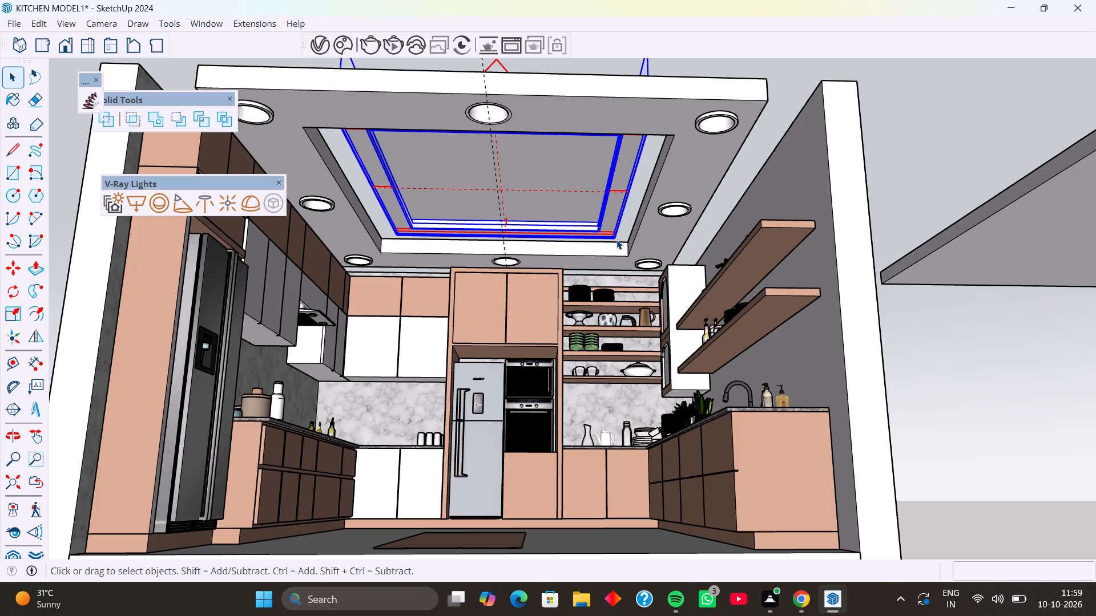
pyautogui.press('m')
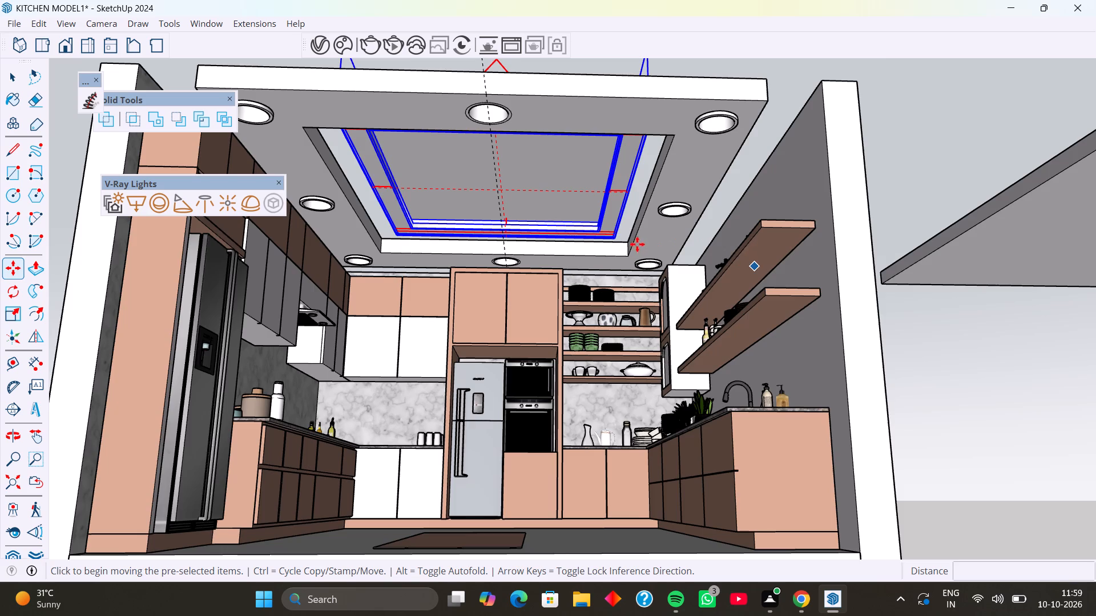
pyautogui.scroll(11, 598, 241)
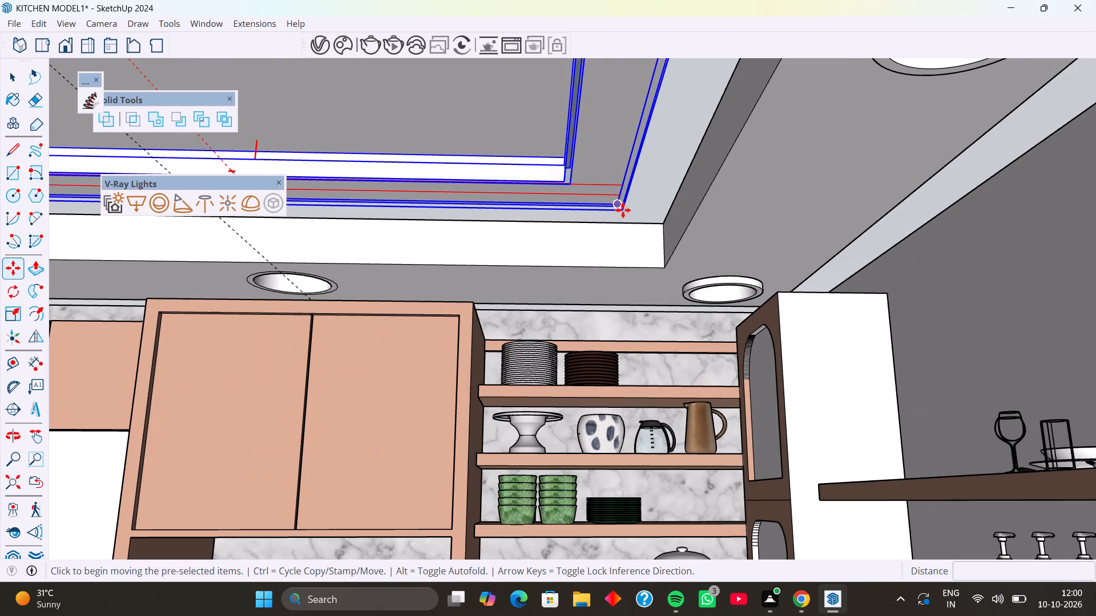
pyautogui.click(620, 214)
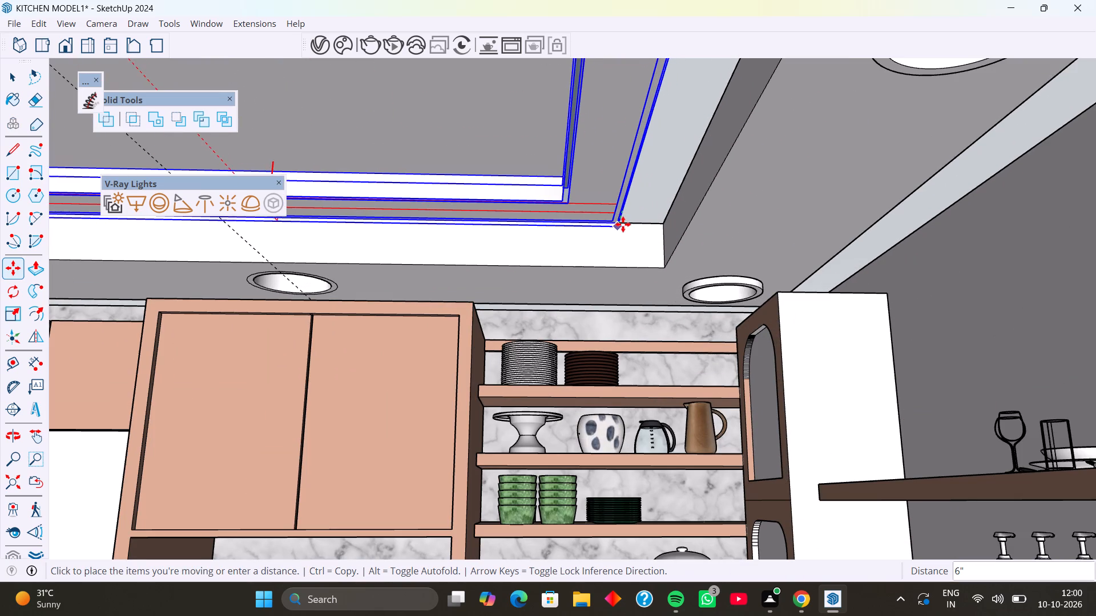
pyautogui.press('Up')
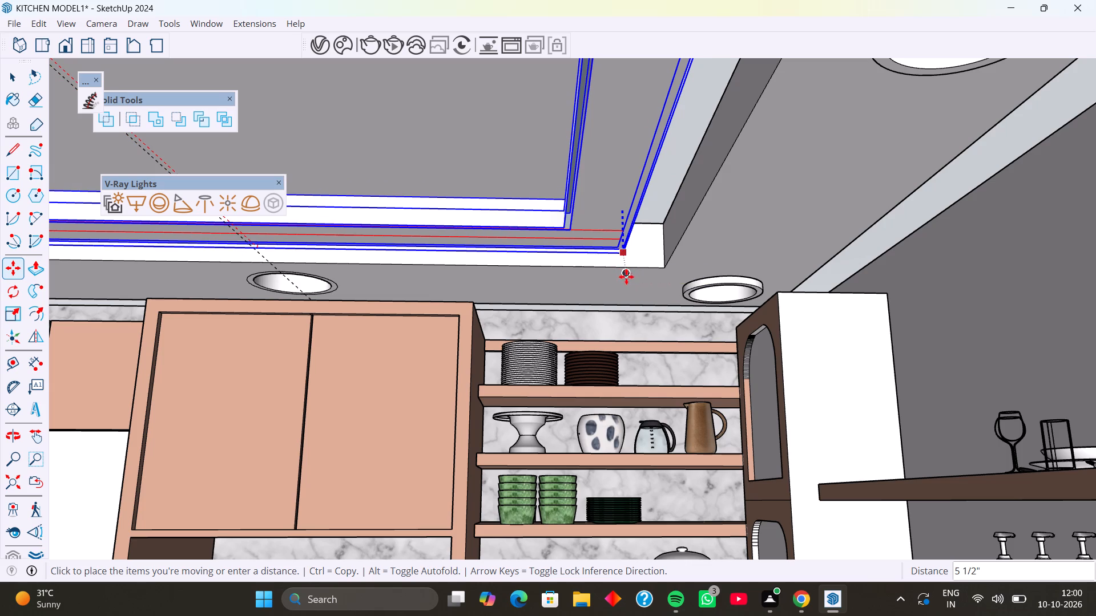
pyautogui.press('6')
pyautogui.press('Return')
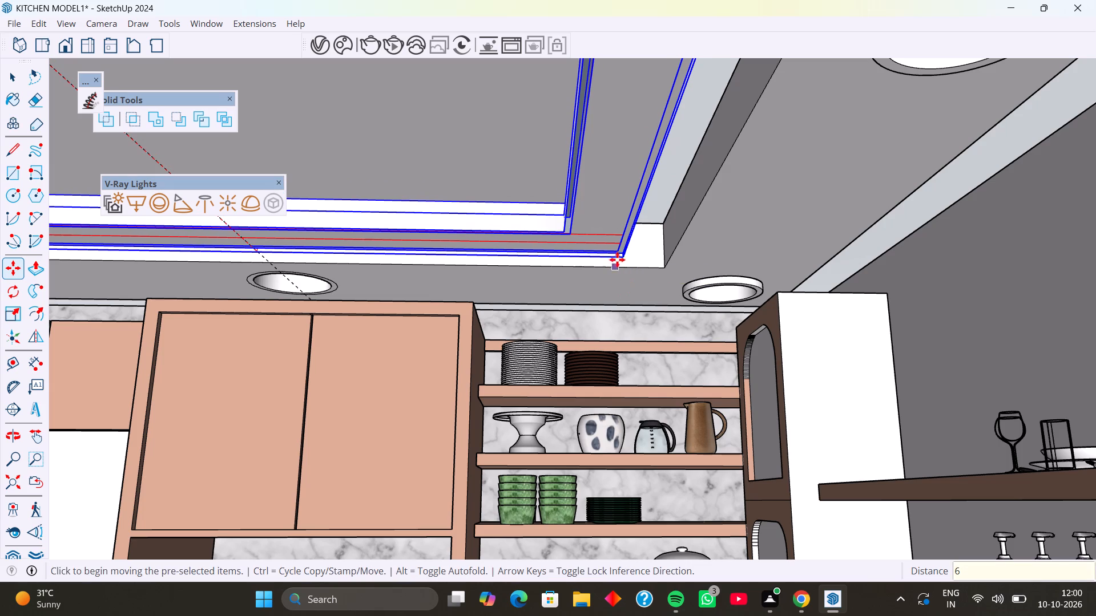
pyautogui.scroll(-9, 561, 319)
pyautogui.press('space')
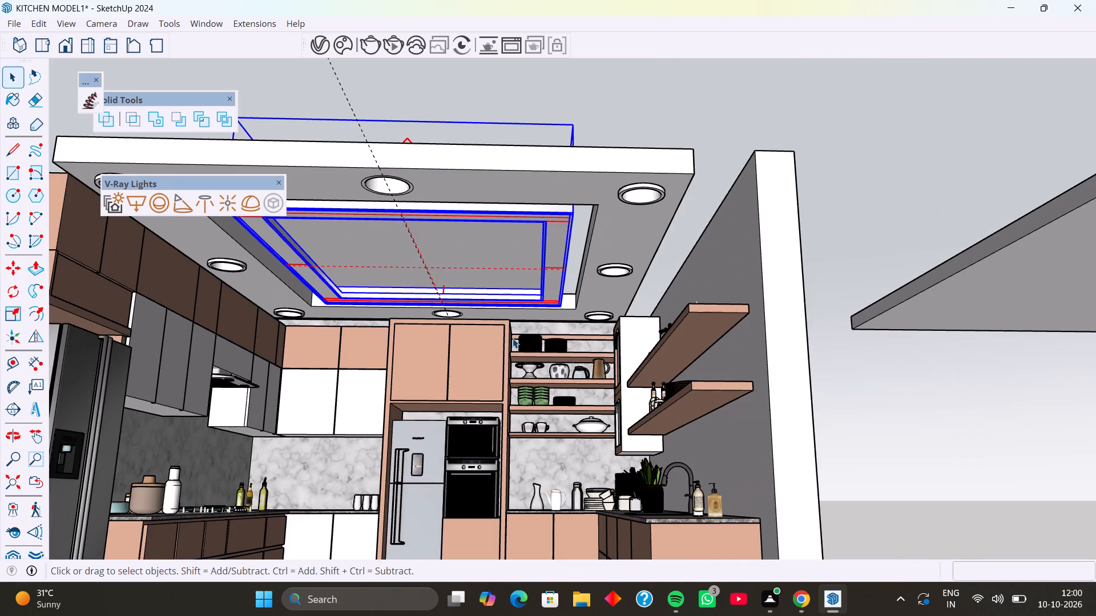
pyautogui.scroll(-5, 449, 332)
pyautogui.click(638, 250)
# Examine the lowered panel's fit and the gaps around it in the ceiling frame from above and below.
pyautogui.moveTo(510, 277); pyautogui.dragTo(501, 461, button='middle')
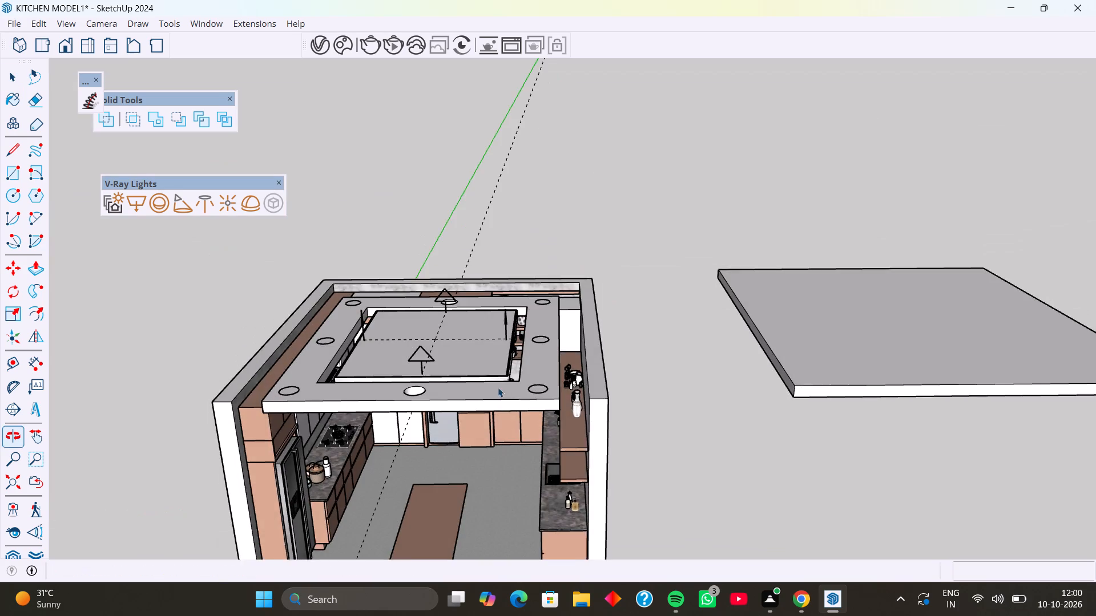
pyautogui.scroll(3, 492, 365)
pyautogui.moveTo(496, 390); pyautogui.dragTo(509, 378, button='middle')
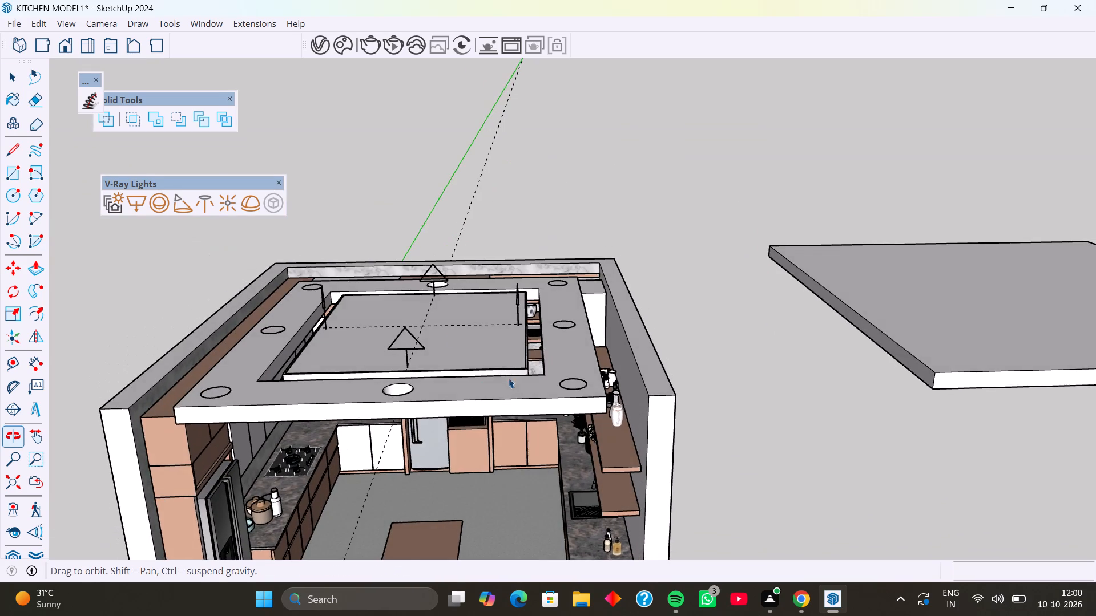
pyautogui.scroll(-3, 437, 330)
pyautogui.moveTo(469, 373); pyautogui.dragTo(489, 223, button='middle')
pyautogui.moveTo(473, 262); pyautogui.dragTo(462, 241, button='middle')
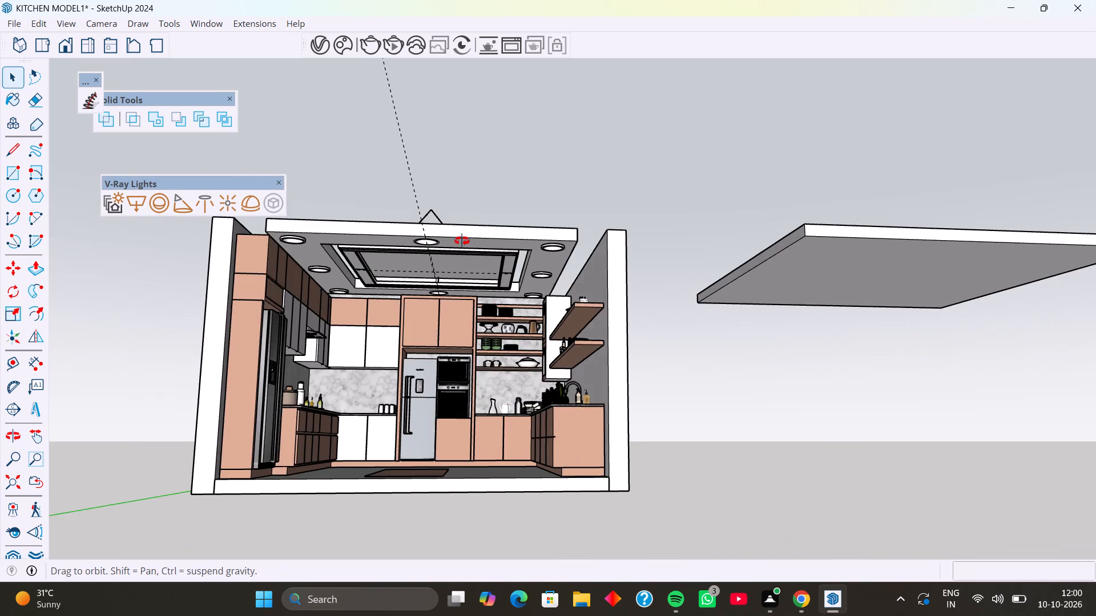
pyautogui.moveTo(462, 241); pyautogui.dragTo(457, 182, button='middle')
pyautogui.keyDown('shift'); pyautogui.moveTo(456, 210); pyautogui.dragTo(510, 309, button='middle'); pyautogui.keyUp('shift')
pyautogui.moveTo(365, 276); pyautogui.dragTo(404, 172, button='middle')
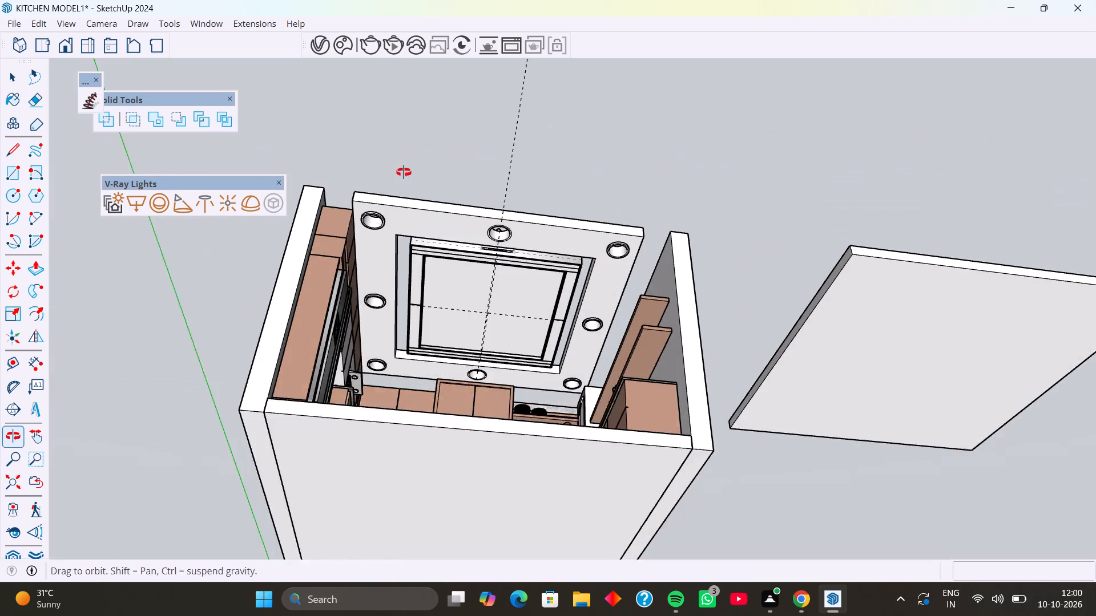
pyautogui.moveTo(404, 172); pyautogui.dragTo(404, 171, button='middle')
pyautogui.keyDown('shift'); pyautogui.moveTo(399, 226); pyautogui.dragTo(405, 303, button='middle'); pyautogui.keyUp('shift')
pyautogui.scroll(4, 377, 454)
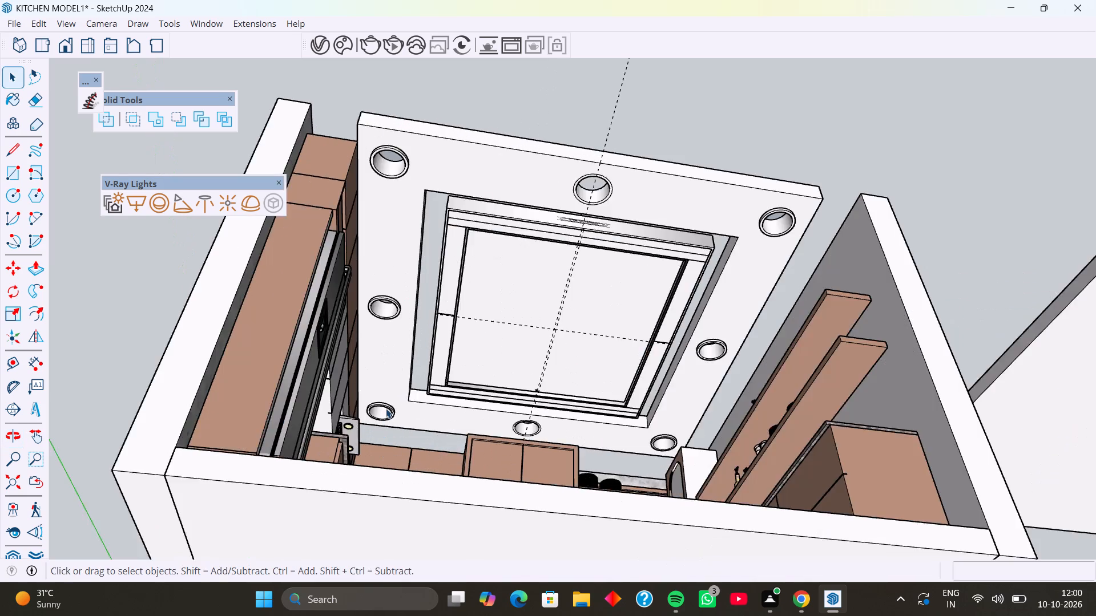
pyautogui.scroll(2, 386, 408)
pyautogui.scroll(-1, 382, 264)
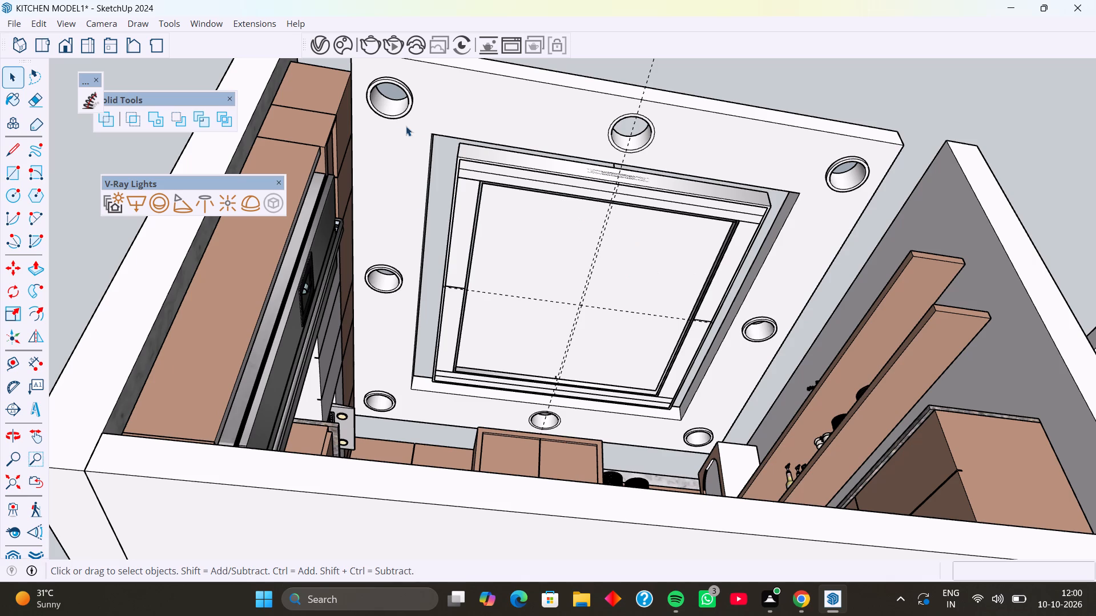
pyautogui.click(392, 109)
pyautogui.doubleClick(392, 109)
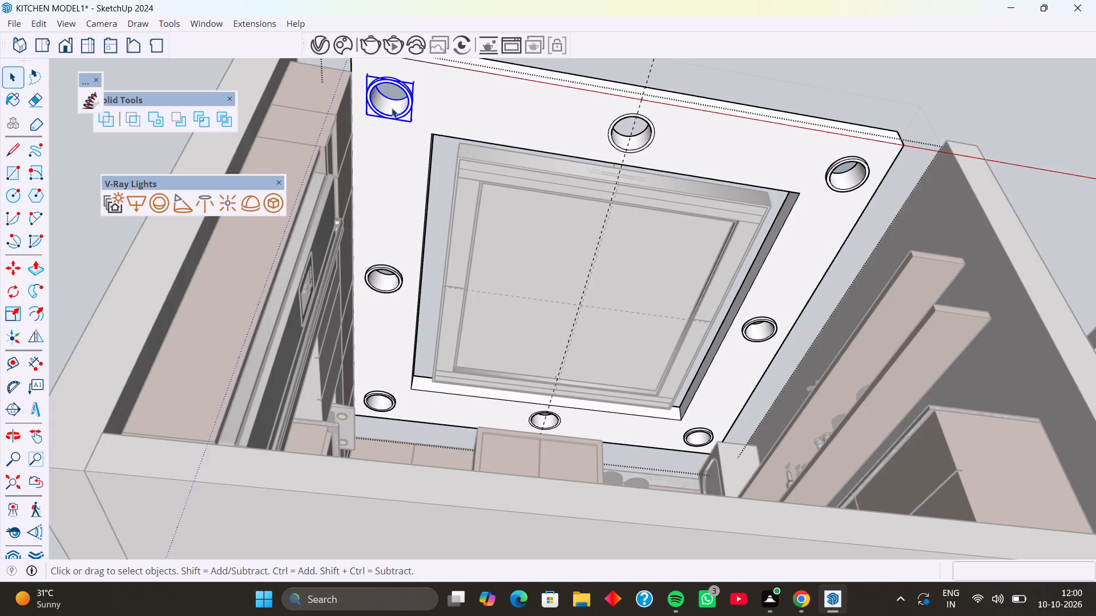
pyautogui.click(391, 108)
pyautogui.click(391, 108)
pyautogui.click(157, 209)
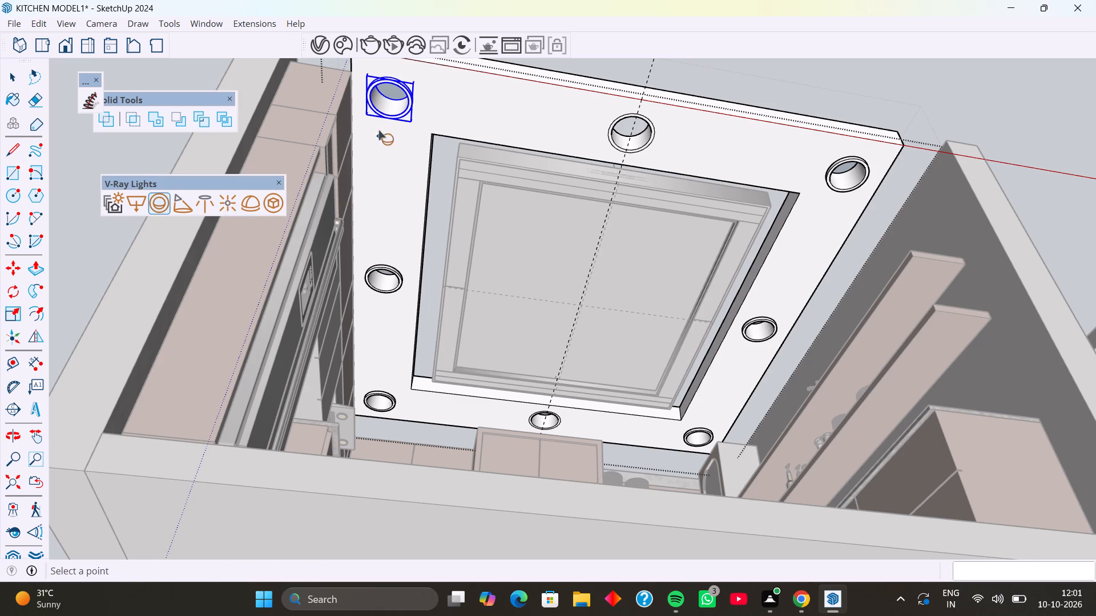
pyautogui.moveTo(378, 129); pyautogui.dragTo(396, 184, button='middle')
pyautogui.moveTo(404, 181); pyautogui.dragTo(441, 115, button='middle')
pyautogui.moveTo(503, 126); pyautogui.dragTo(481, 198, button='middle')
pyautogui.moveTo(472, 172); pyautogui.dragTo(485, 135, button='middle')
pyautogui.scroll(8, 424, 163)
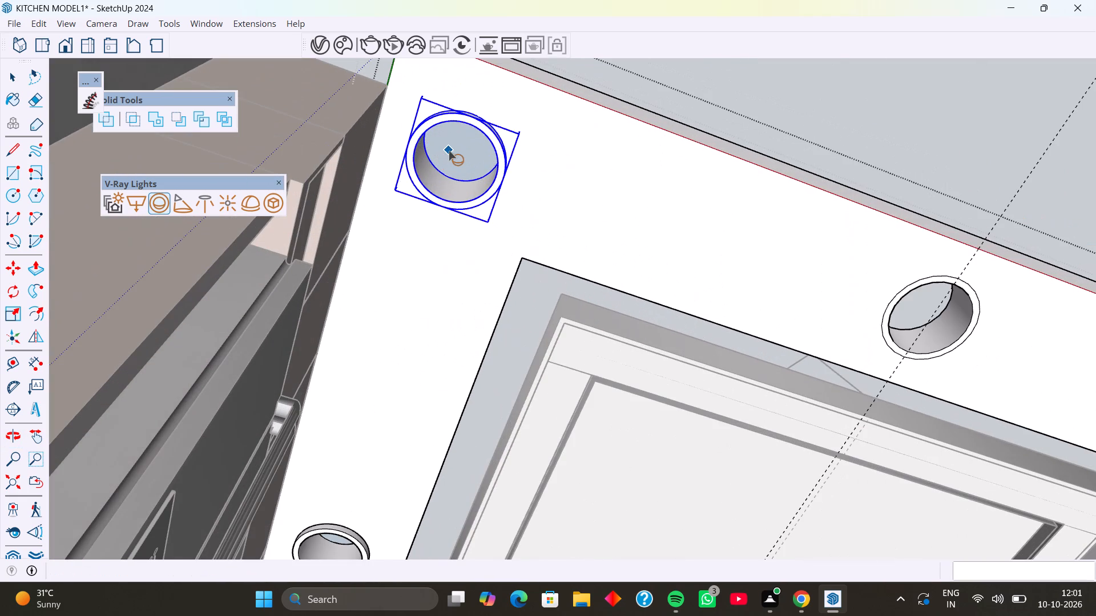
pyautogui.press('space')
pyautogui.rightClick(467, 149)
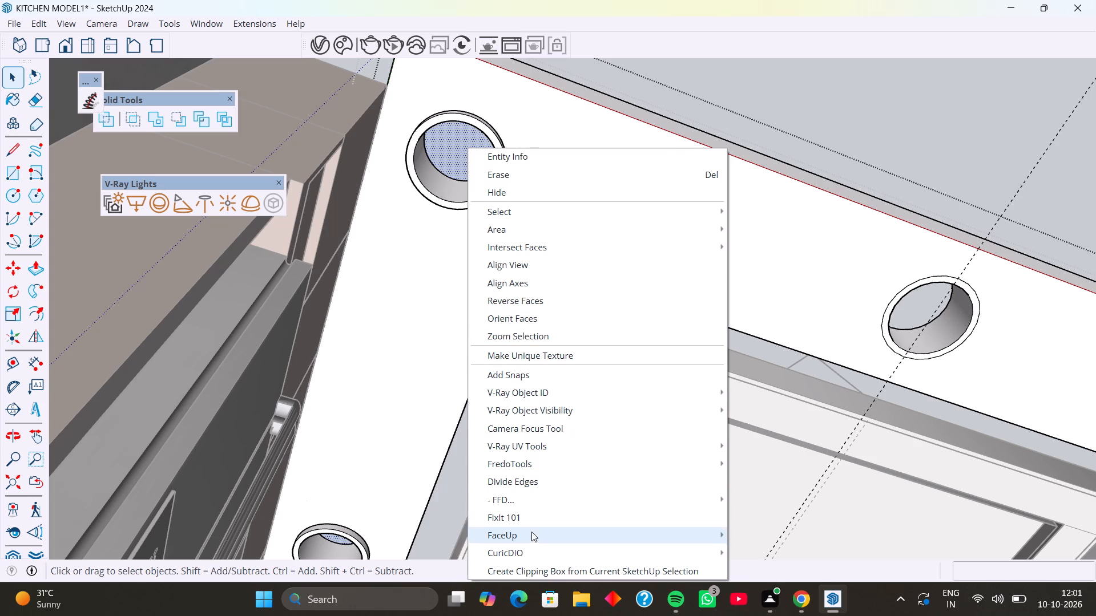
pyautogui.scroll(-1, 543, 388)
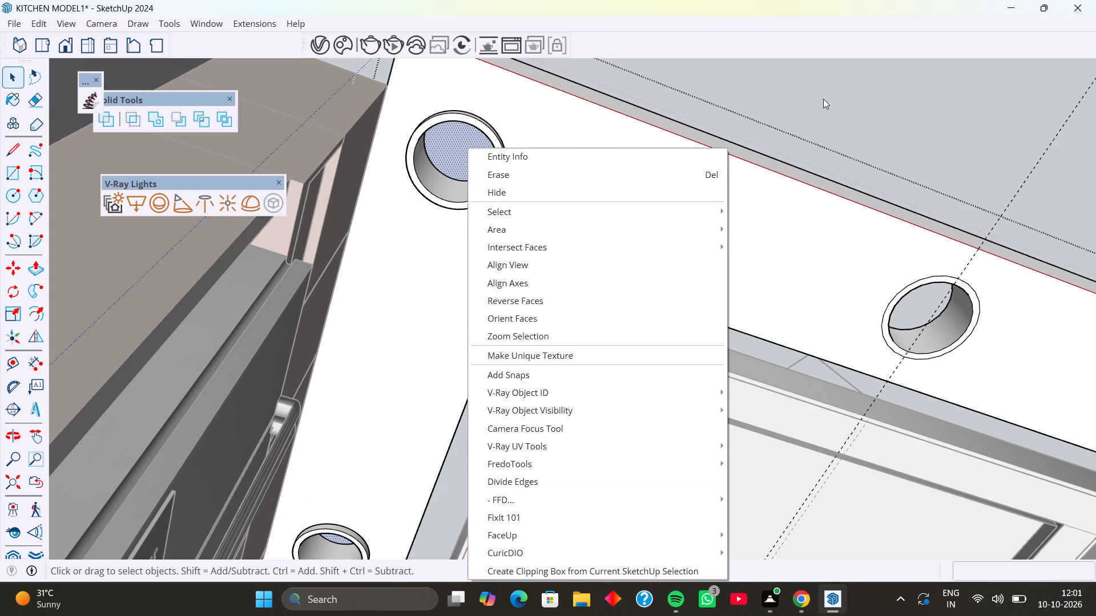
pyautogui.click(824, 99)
# Open the ceiling frame for editing, select the round light ring in its corner opening beside the tall cabinets, and bring up its component options.
pyautogui.click(477, 148)
pyautogui.doubleClick(482, 157)
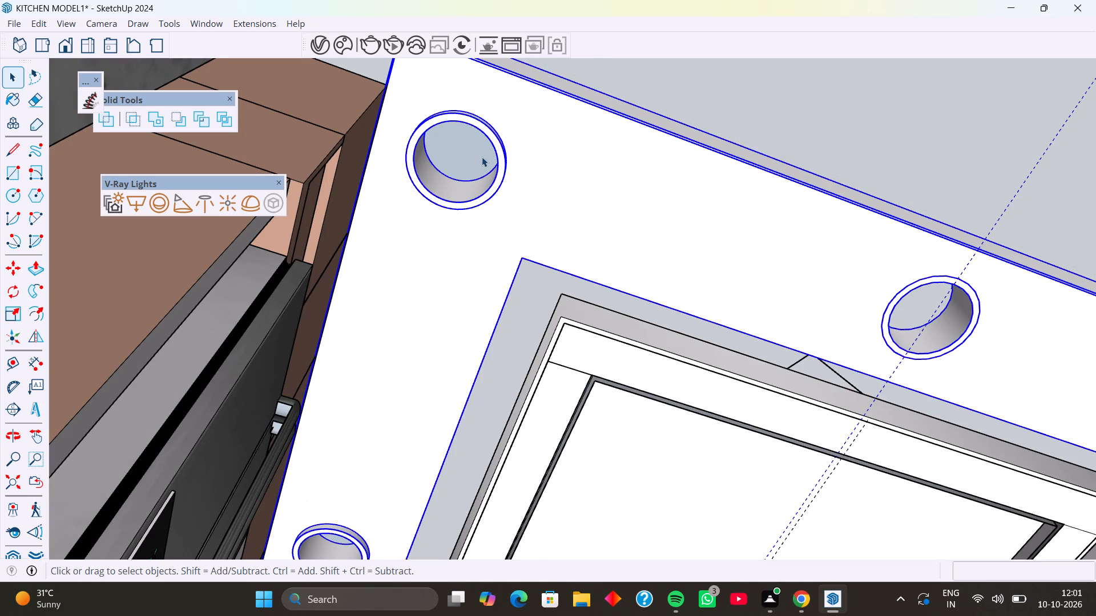
pyautogui.click(482, 157)
pyautogui.click(483, 157)
pyautogui.click(493, 160)
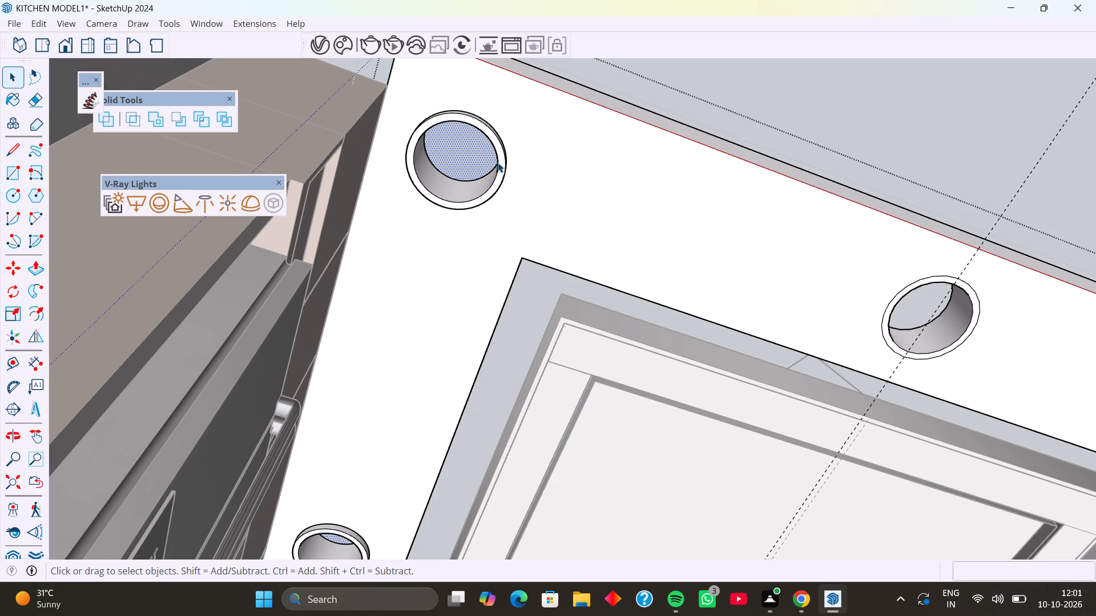
pyautogui.click(501, 164)
pyautogui.rightClick(502, 164)
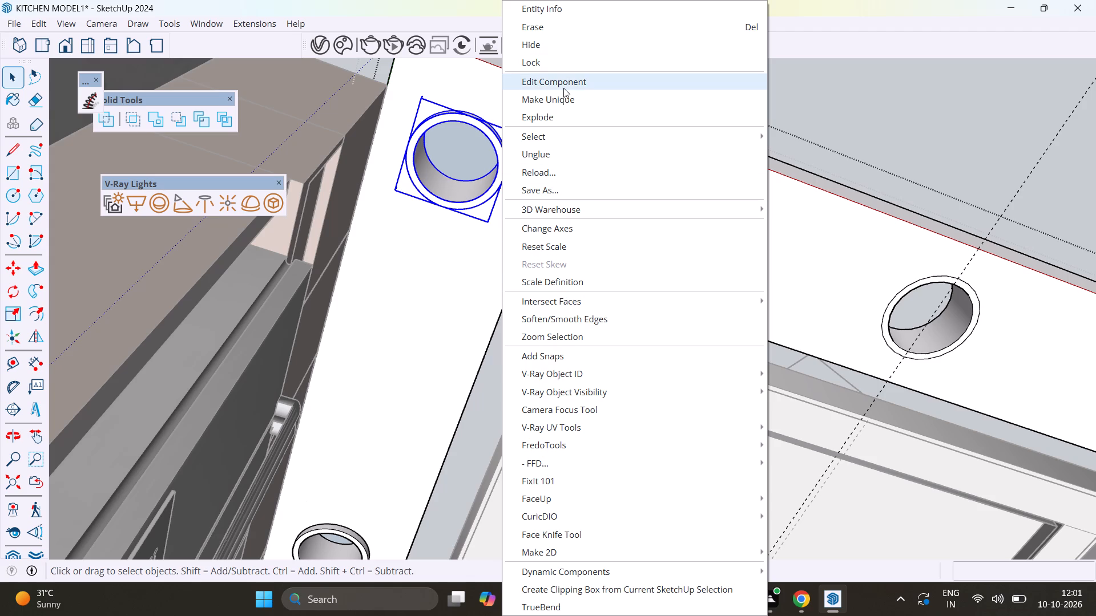
pyautogui.click(486, 188)
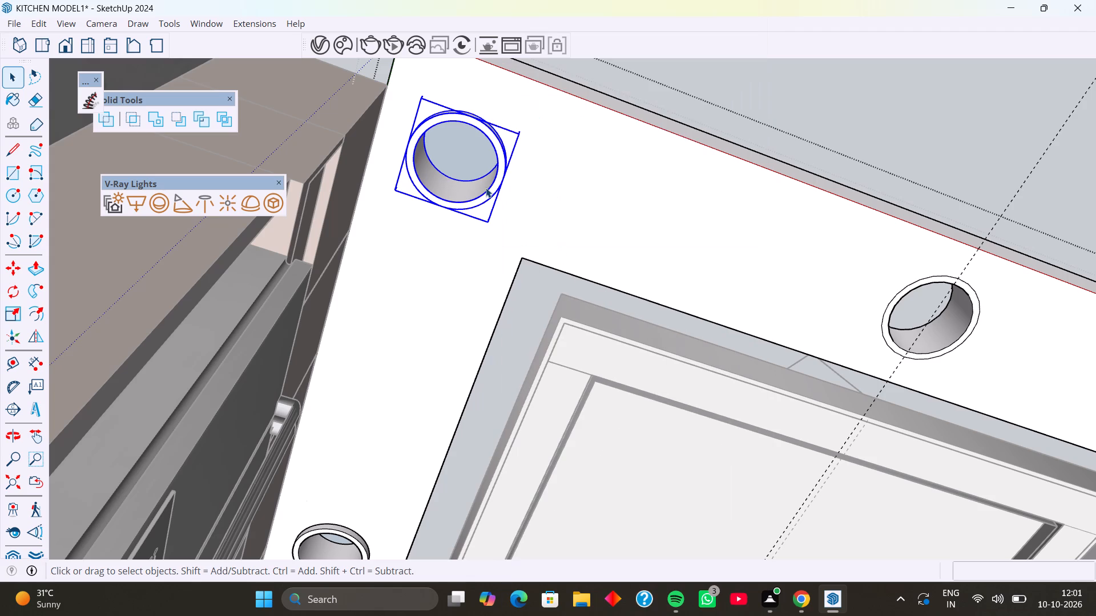
pyautogui.click(486, 188)
pyautogui.rightClick(486, 188)
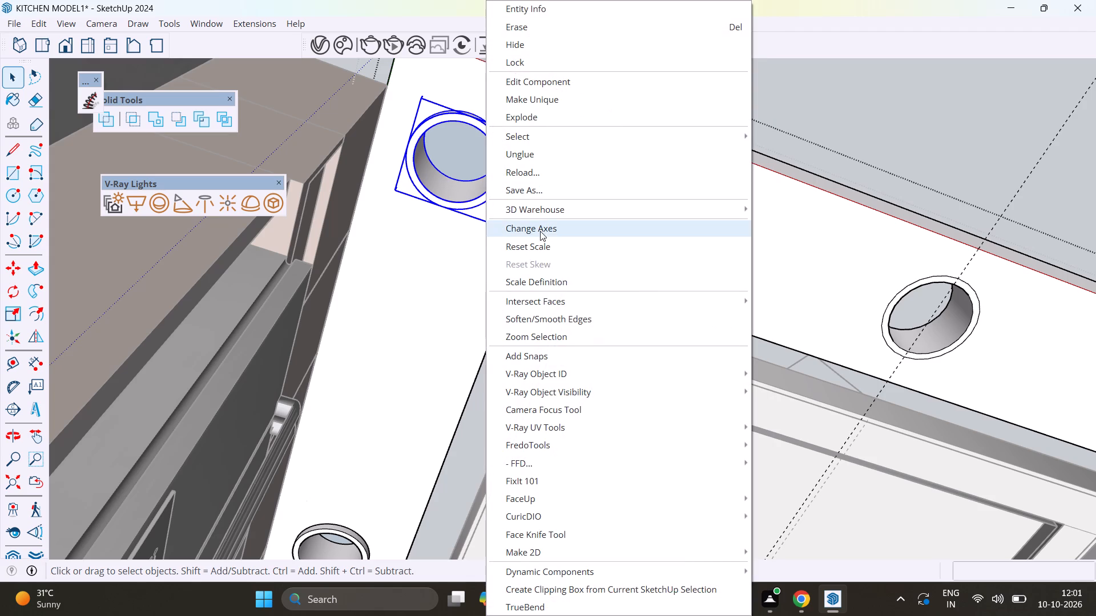
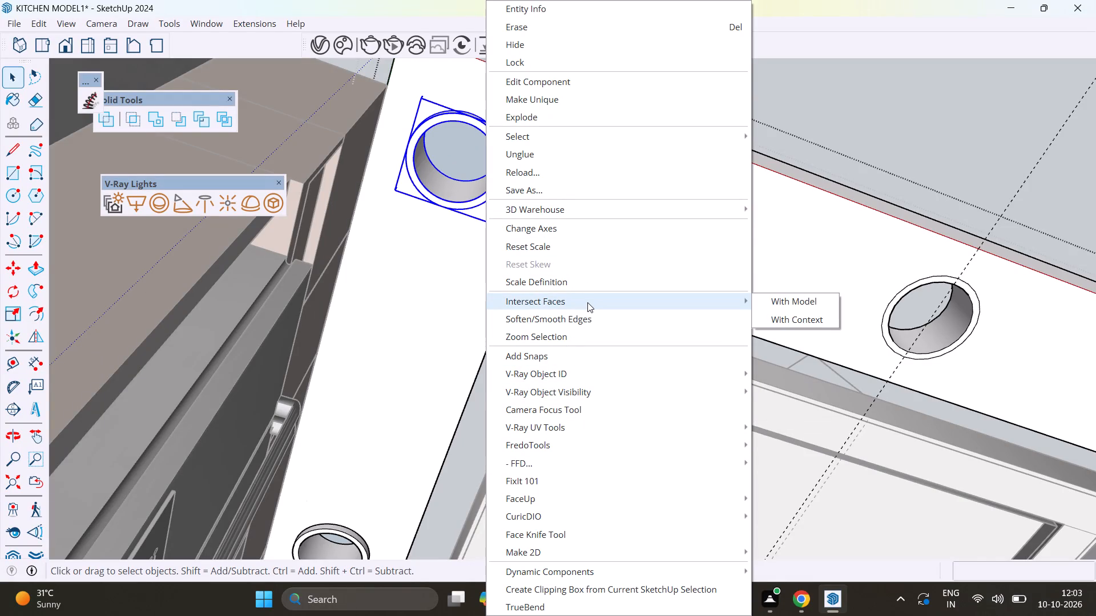
# Dismiss the first ring's options, and open the ceiling frame's round light ring in the corner beside the wall shelves, selecting its geometry.
pyautogui.press('space')
pyautogui.click(864, 124)
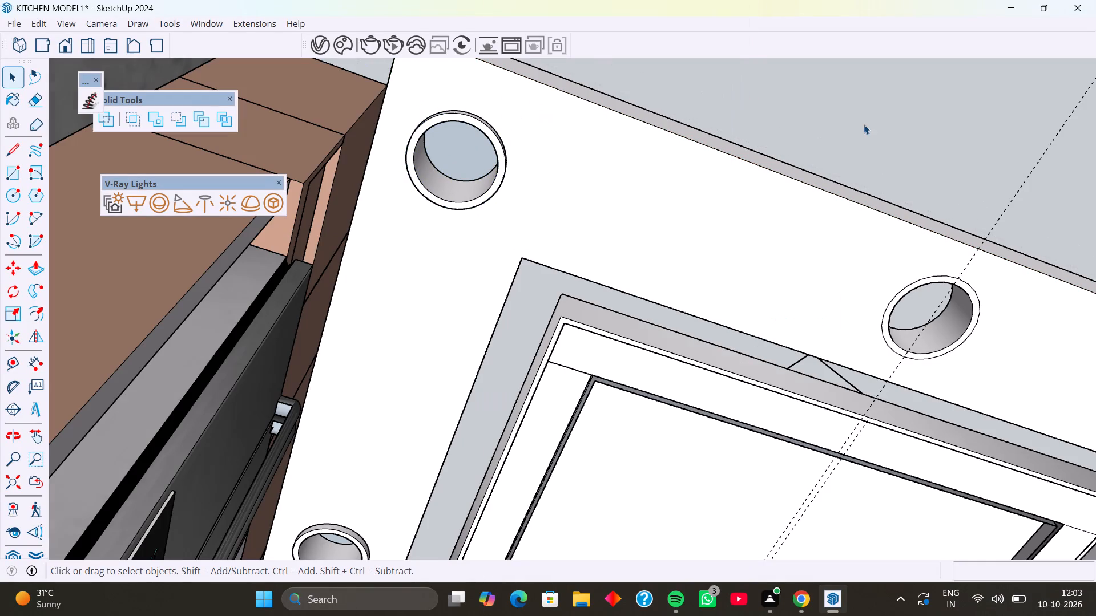
pyautogui.click(495, 179)
pyautogui.scroll(-9, 495, 179)
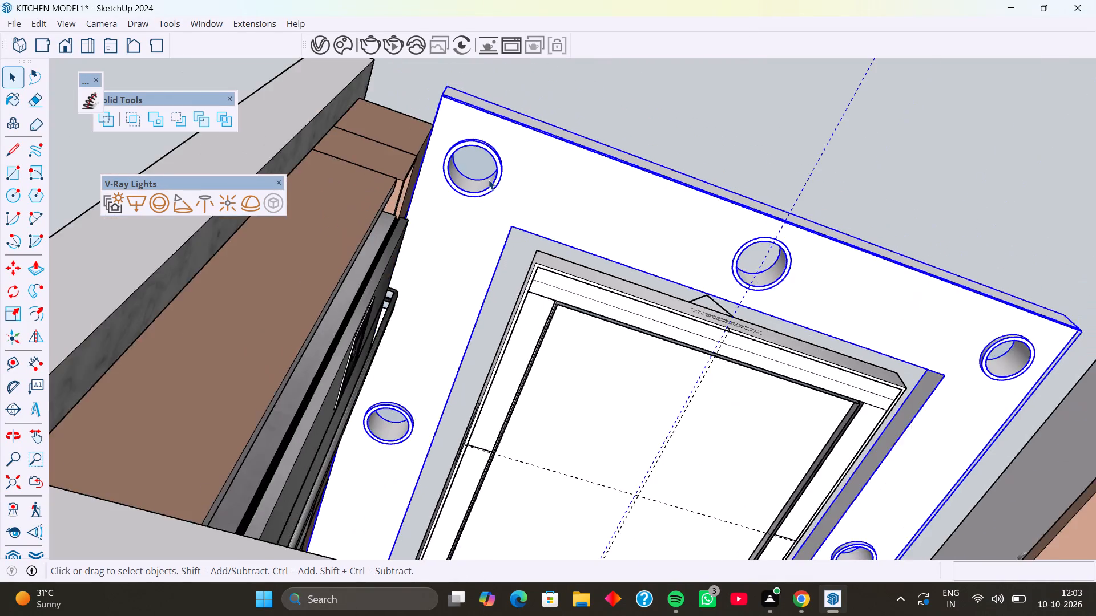
pyautogui.scroll(-2, 489, 180)
pyautogui.moveTo(695, 275); pyautogui.dragTo(486, 177, button='middle')
pyautogui.moveTo(551, 228); pyautogui.dragTo(523, 307, button='middle')
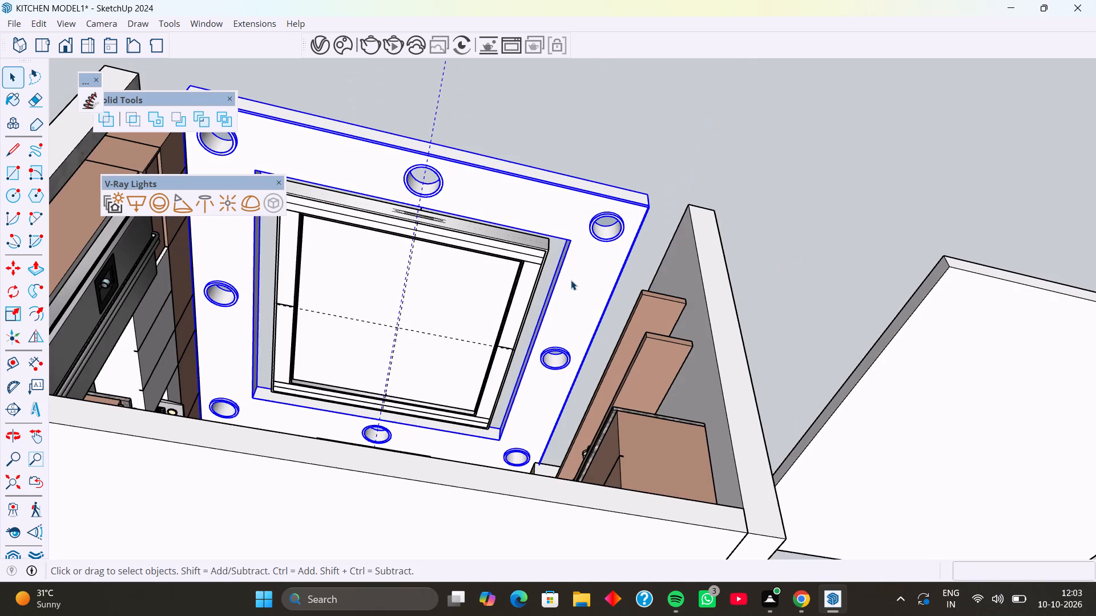
pyautogui.scroll(6, 598, 241)
pyautogui.tripleClick(603, 232)
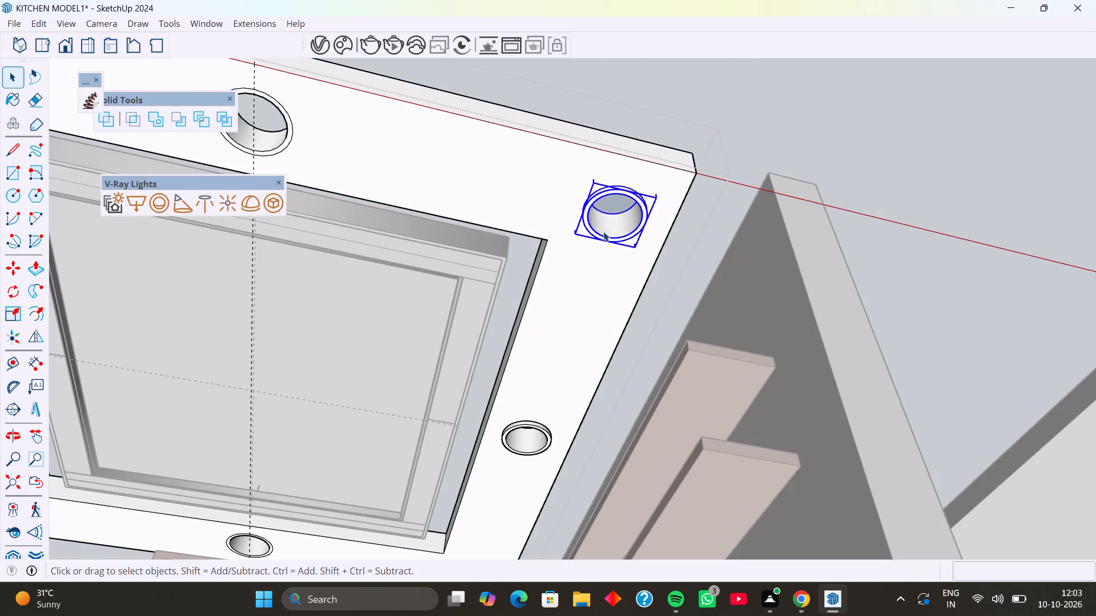
pyautogui.click(603, 232)
pyautogui.tripleClick(603, 232)
pyautogui.tripleClick(603, 232)
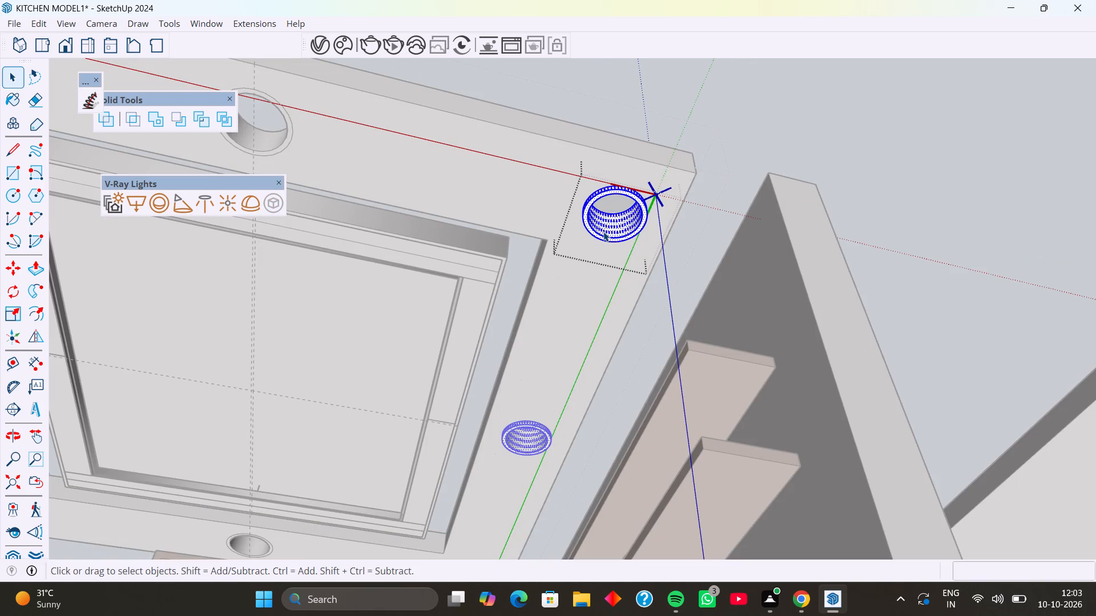
pyautogui.click(603, 232)
pyautogui.tripleClick(603, 232)
pyautogui.click(603, 232)
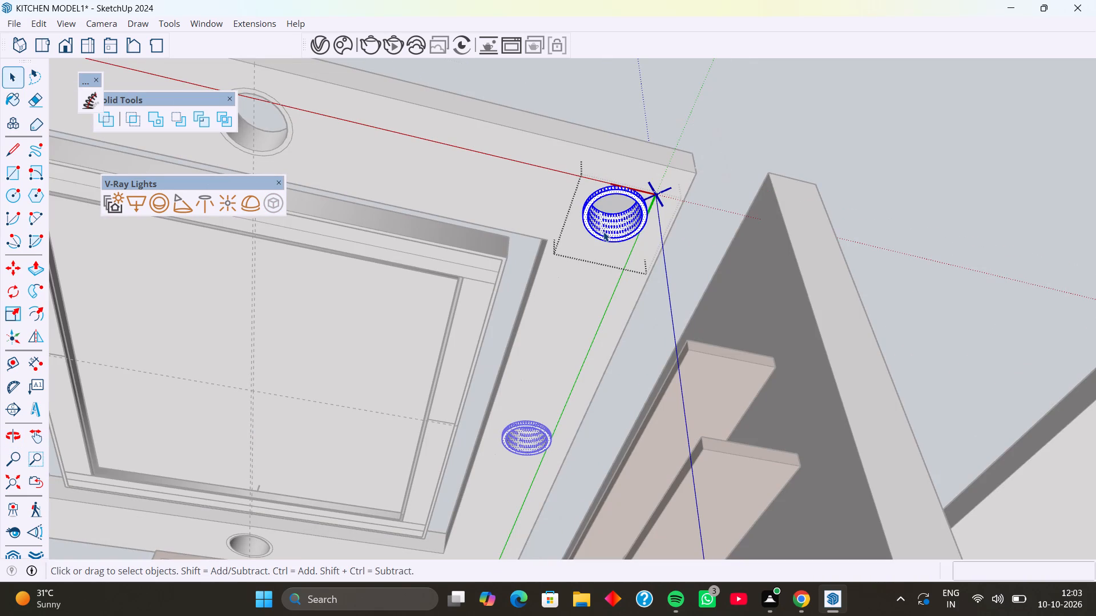
# Review the options available for the corner ring's selected geometry, and leave them without applying any.
pyautogui.click(605, 238)
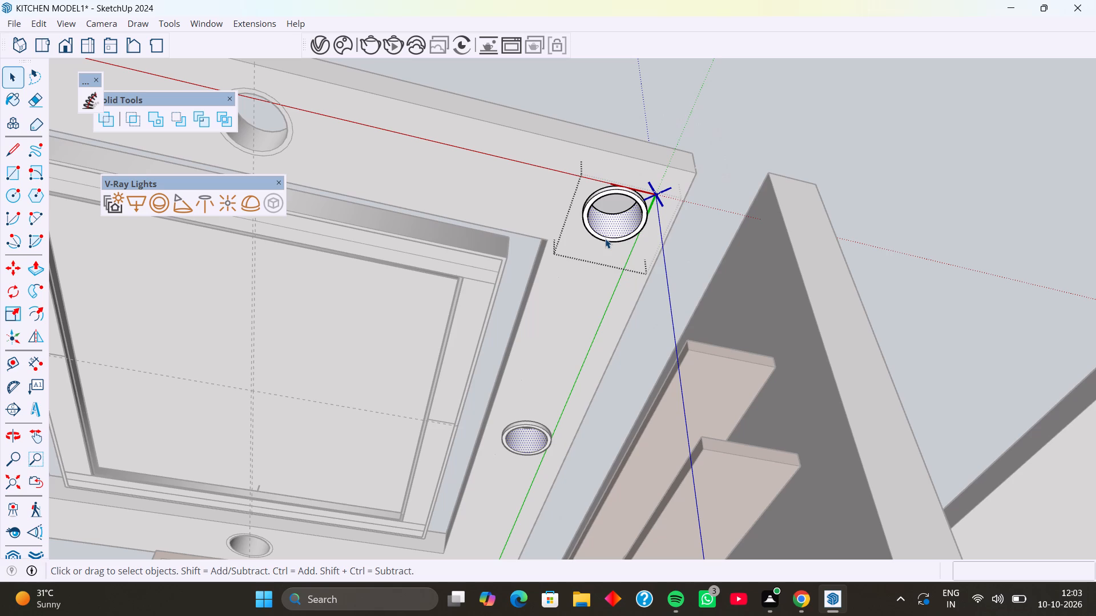
pyautogui.middleClick(605, 238)
pyautogui.scroll(3, 605, 238)
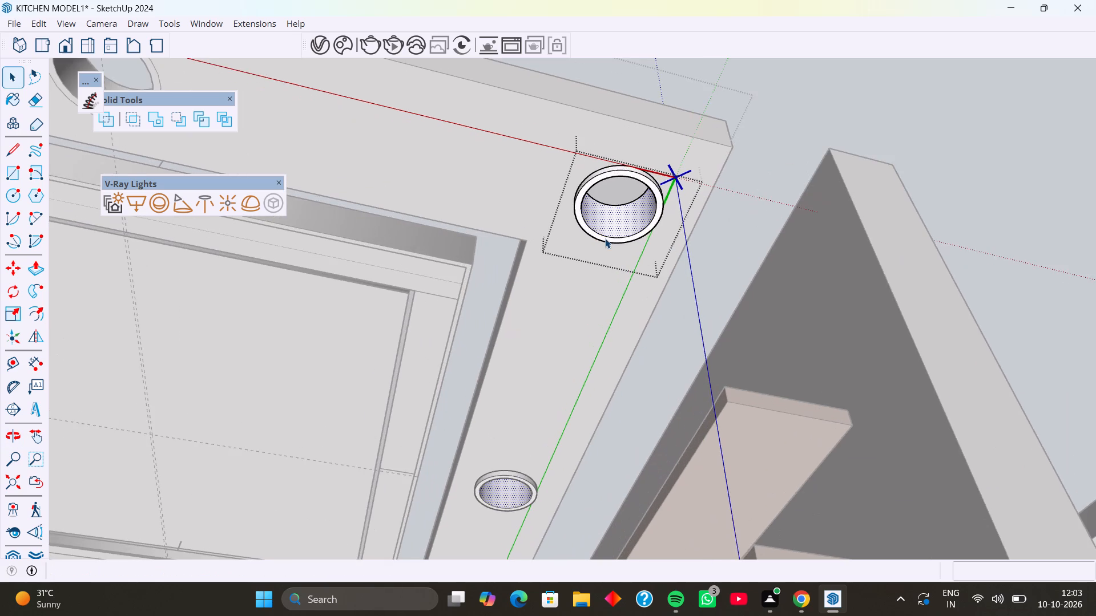
pyautogui.scroll(5, 605, 238)
pyautogui.tripleClick(605, 238)
pyautogui.click(605, 238)
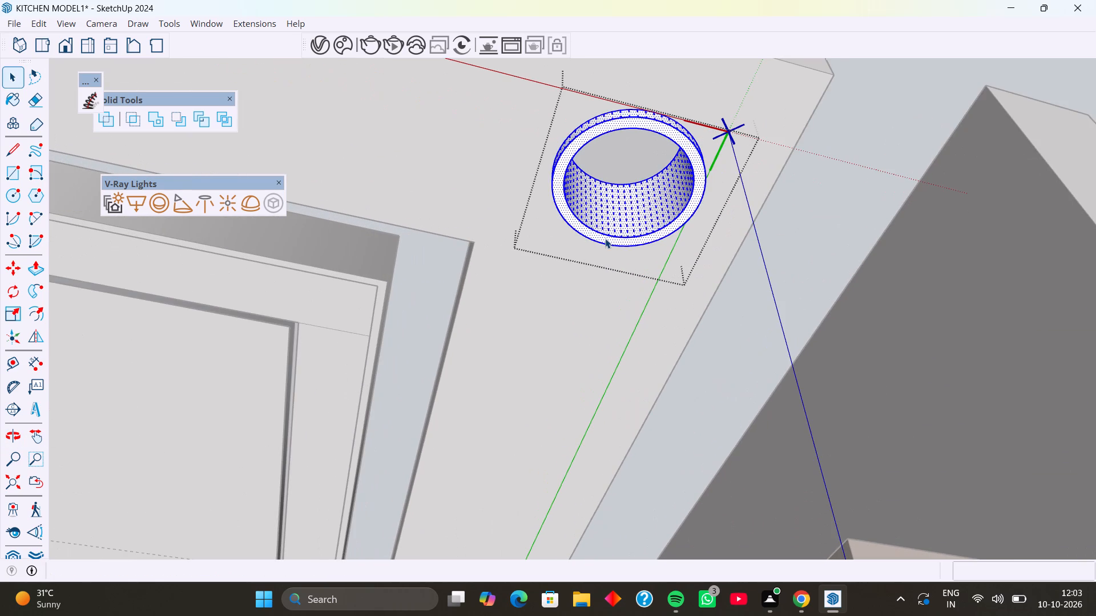
pyautogui.rightClick(605, 238)
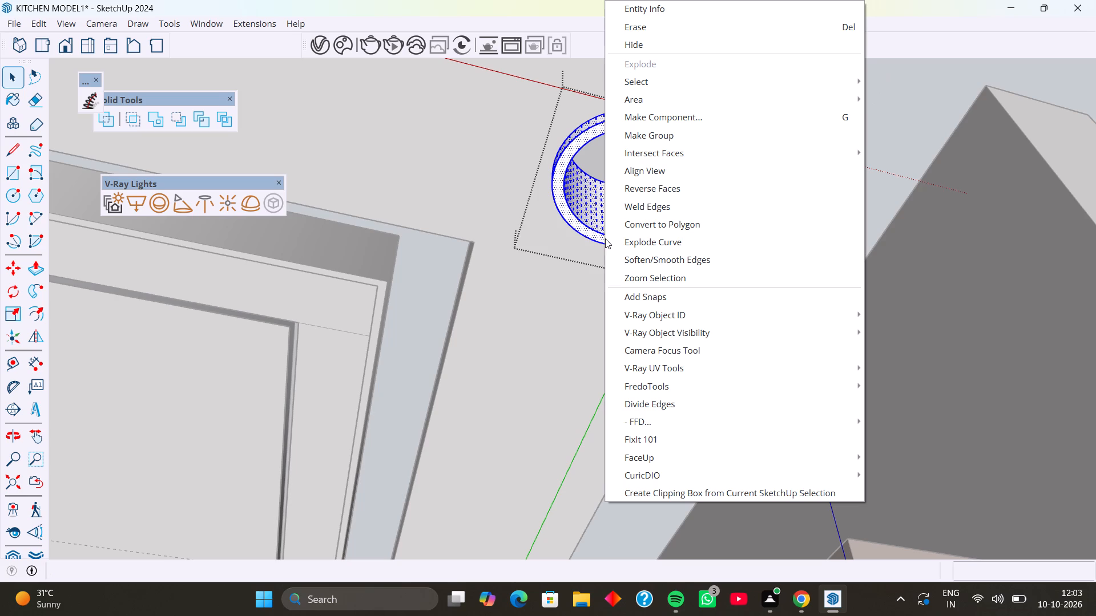
pyautogui.rightClick(605, 238)
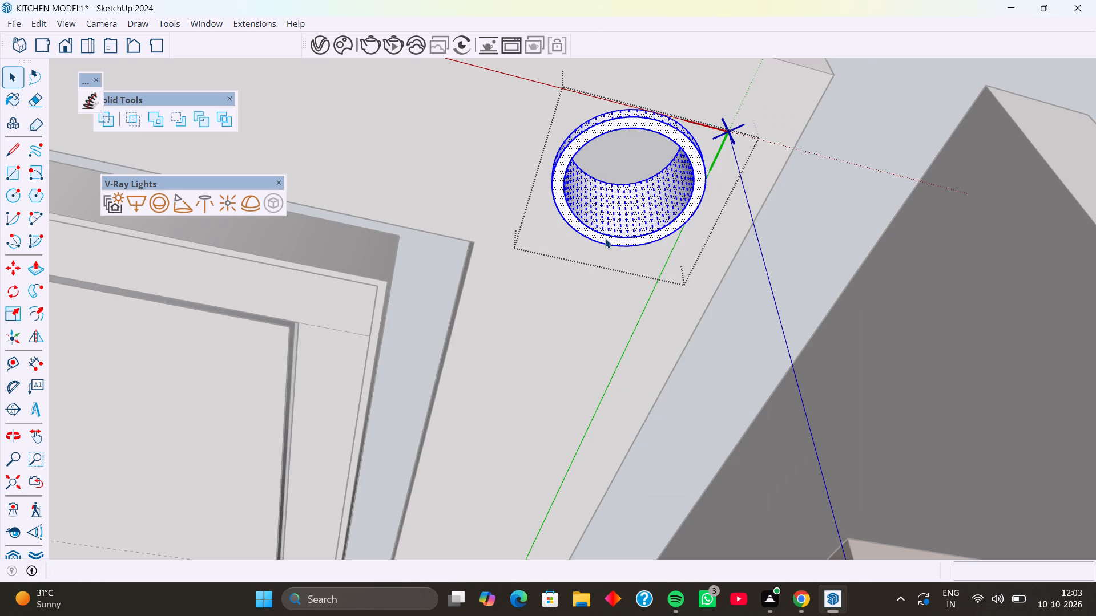
pyautogui.rightClick(605, 238)
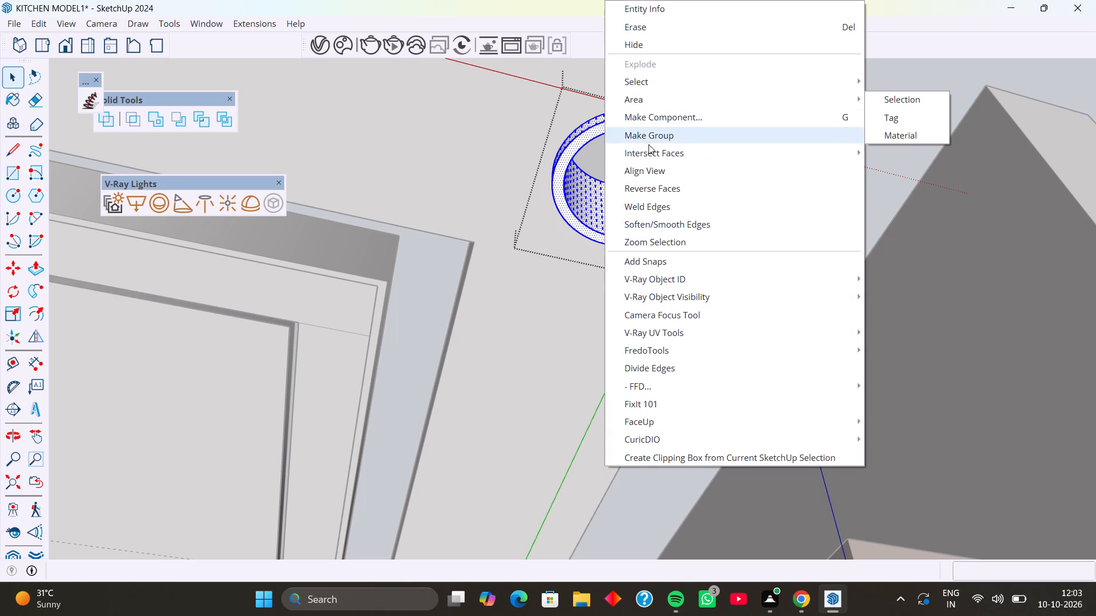
pyautogui.click(924, 374)
# View the corner ring from below through its opening, reopen it for editing and select its connected geometry.
pyautogui.click(630, 227)
pyautogui.moveTo(631, 223); pyautogui.dragTo(642, 179, button='middle')
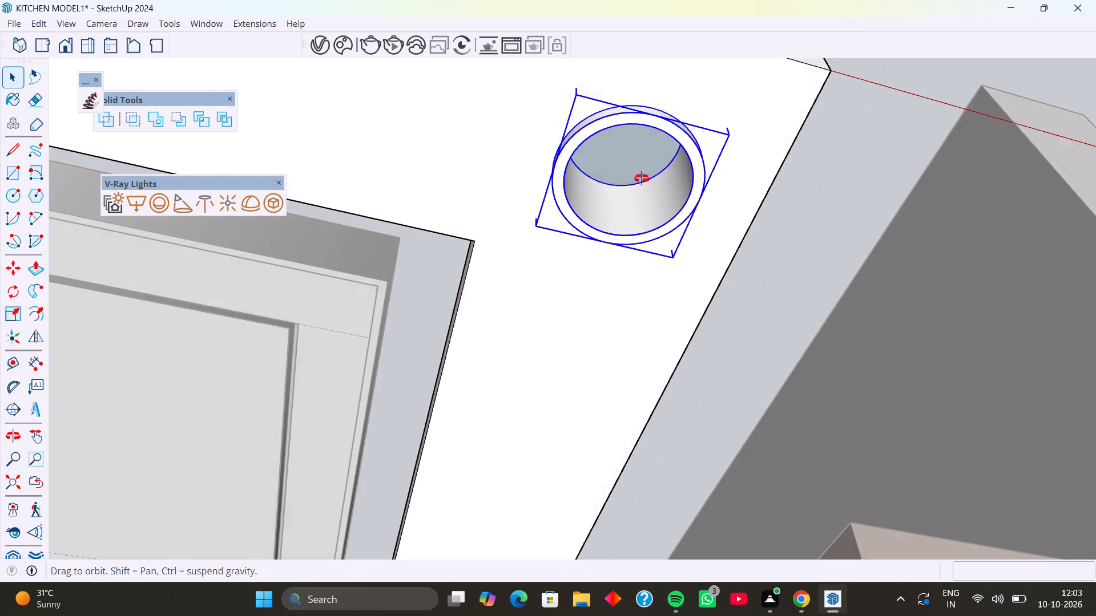
pyautogui.moveTo(642, 179); pyautogui.dragTo(628, 94, button='middle')
pyautogui.moveTo(630, 240); pyautogui.dragTo(603, 192, button='middle')
pyautogui.moveTo(595, 241); pyautogui.dragTo(574, 200, button='middle')
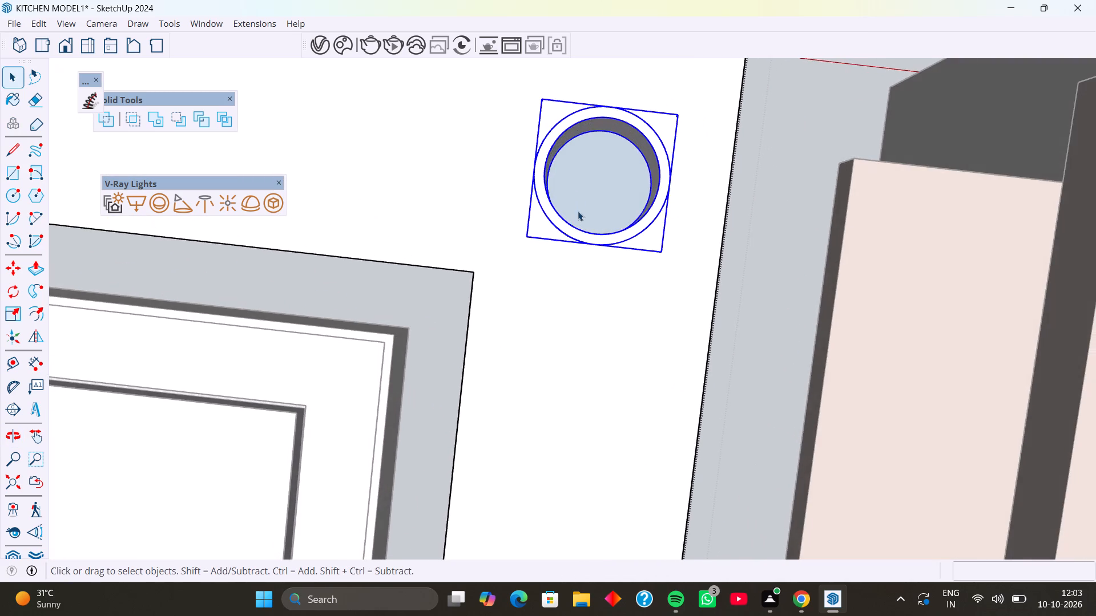
pyautogui.scroll(-2, 578, 213)
pyautogui.doubleClick(583, 229)
pyautogui.click(583, 229)
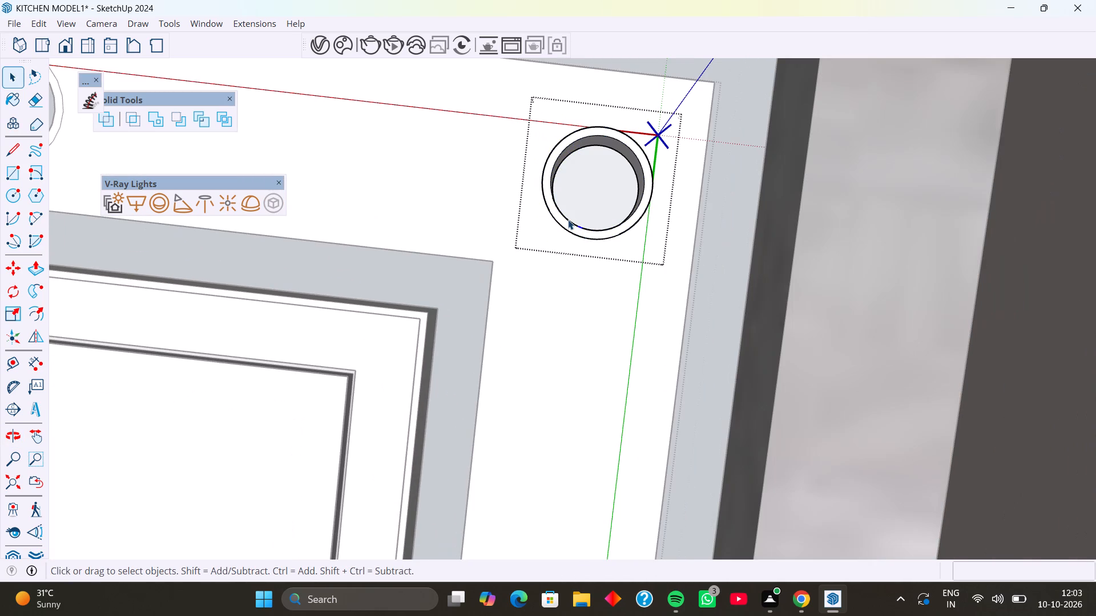
pyautogui.click(568, 220)
pyautogui.click(563, 217)
pyautogui.tripleClick(553, 214)
pyautogui.tripleClick(553, 214)
pyautogui.doubleClick(553, 214)
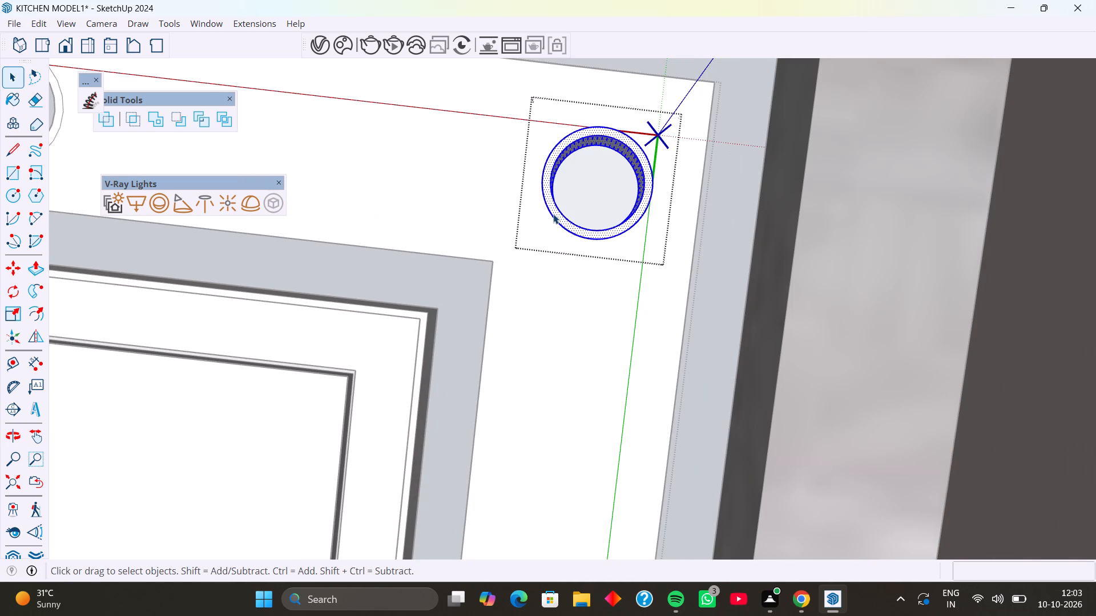
pyautogui.rightClick(553, 214)
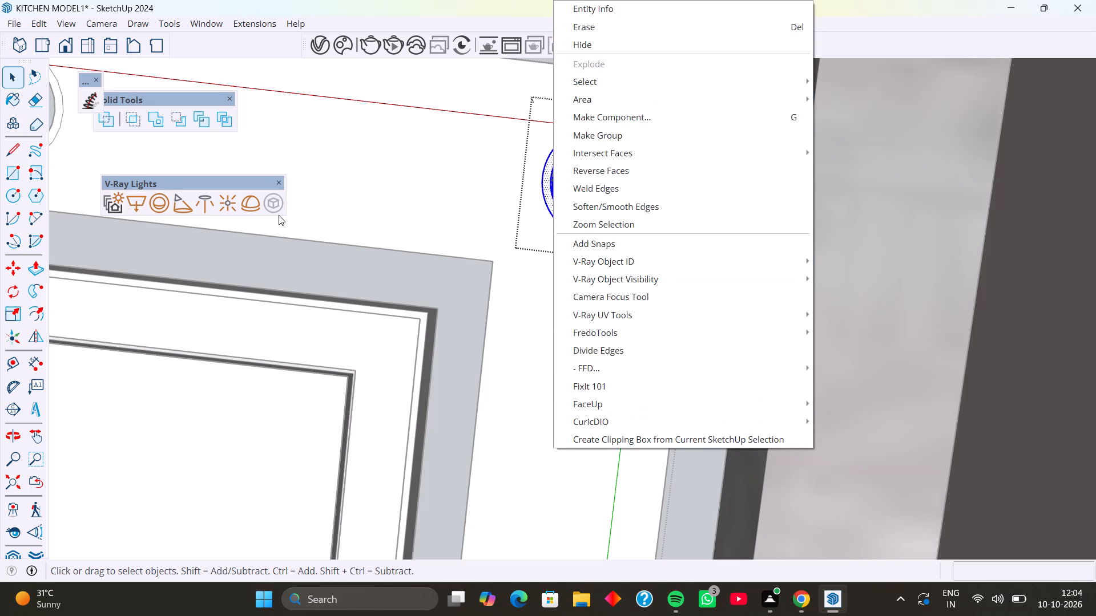
# Place a V-Ray sphere light inside the corner ring's opening, with its radius reaching near the opening's edge.
pyautogui.click(155, 205)
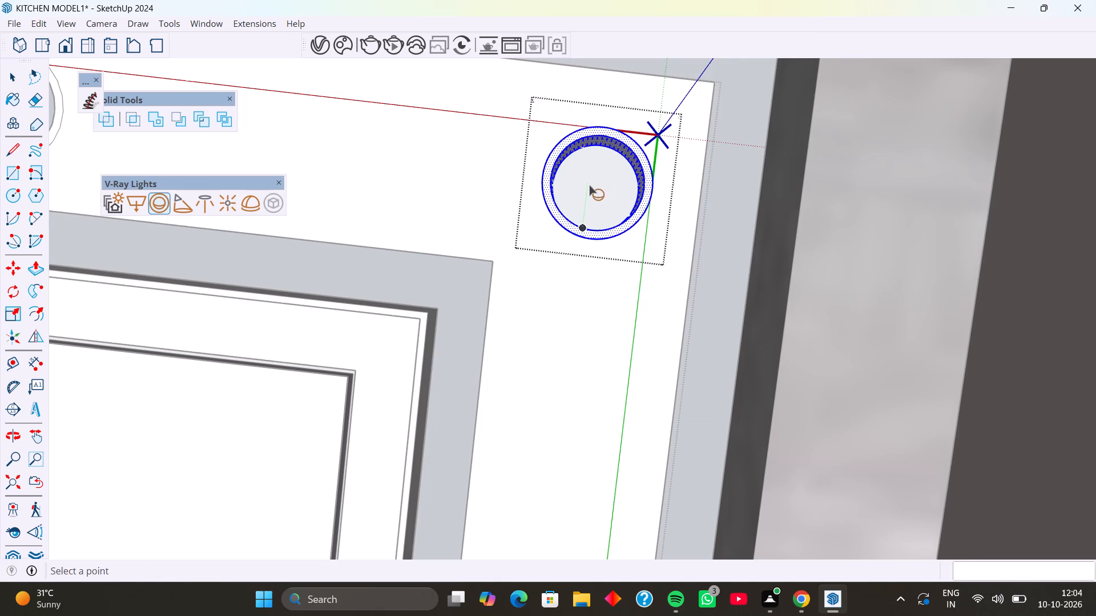
pyautogui.scroll(5, 593, 194)
pyautogui.click(593, 184)
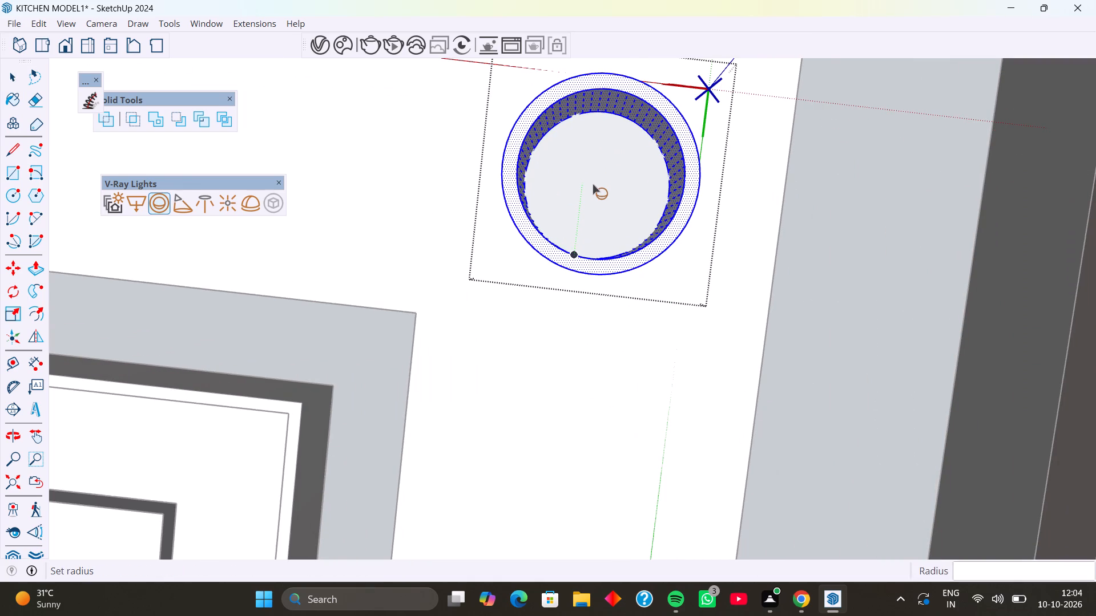
pyautogui.click(578, 251)
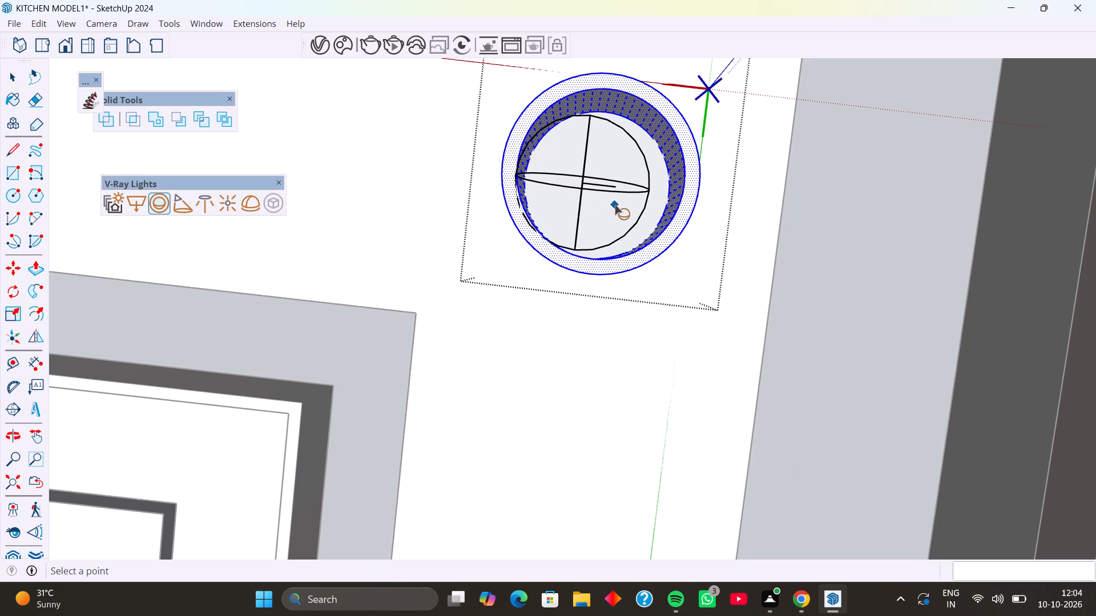
# Scale the sphere light by about 1.25 along the red axis to reach across the ring's opening.
pyautogui.press('space')
pyautogui.click(622, 191)
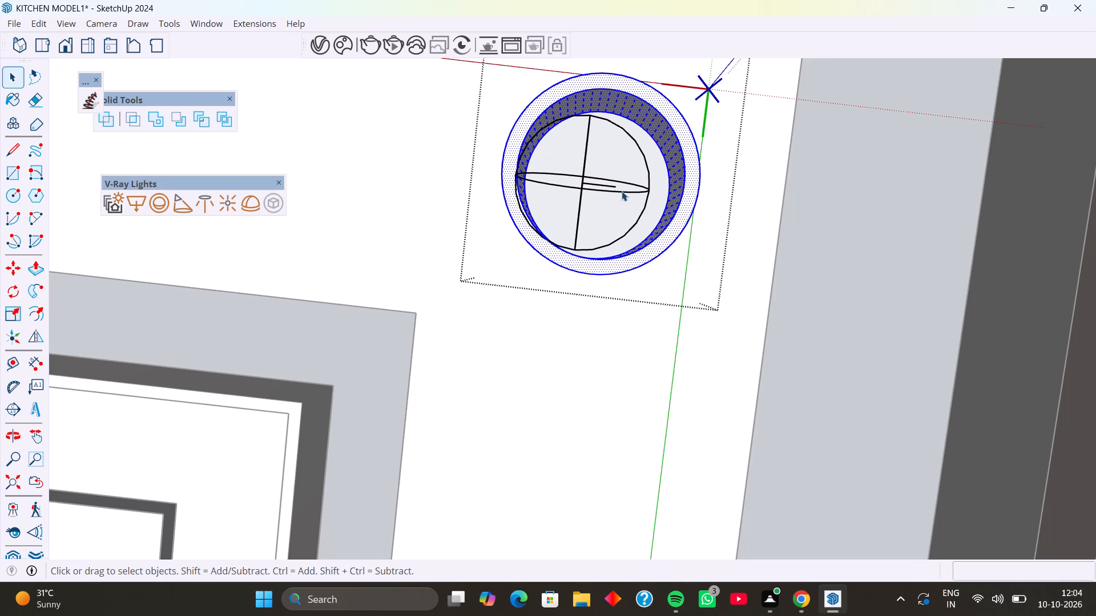
pyautogui.press('s')
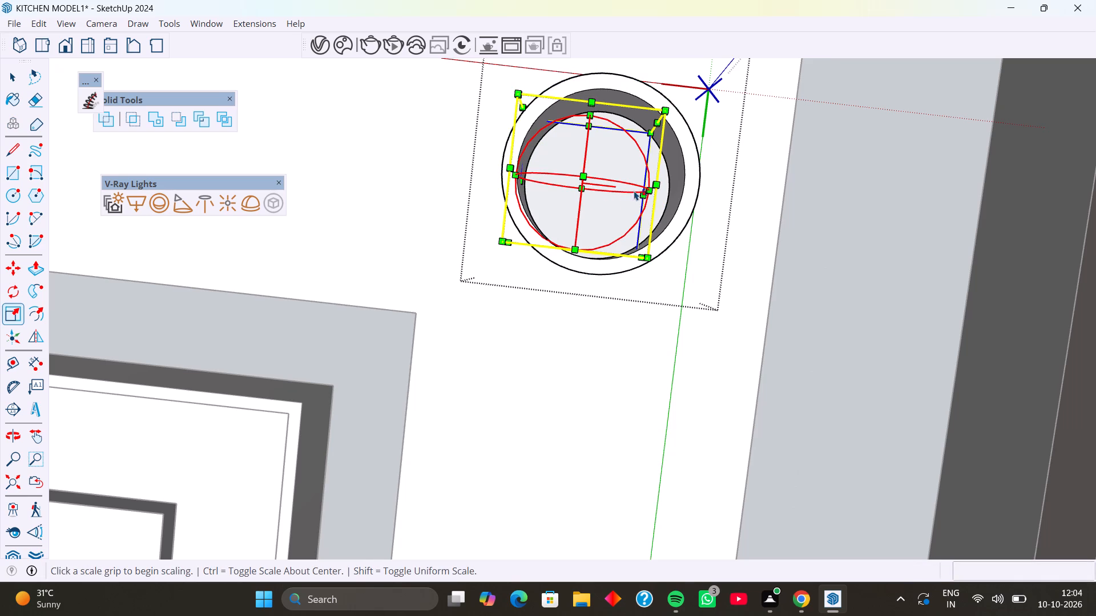
pyautogui.click(648, 193)
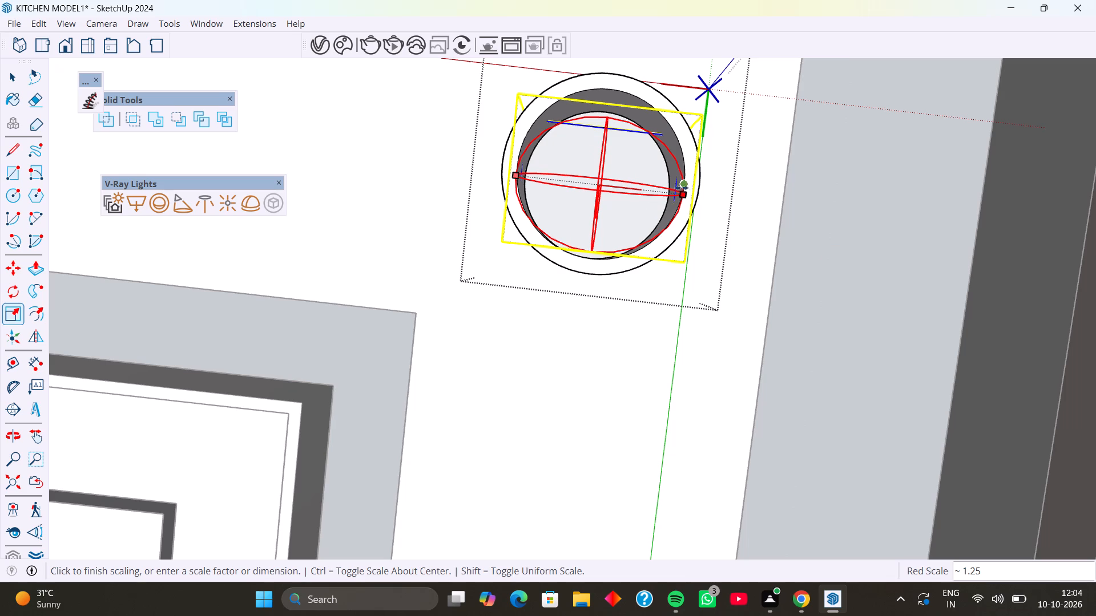
pyautogui.click(684, 188)
# Scale the sphere light by about 1.05 along the green axis to meet the opening's edge.
pyautogui.moveTo(684, 198); pyautogui.dragTo(601, 194, button='middle')
pyautogui.moveTo(607, 174); pyautogui.dragTo(601, 119, button='middle')
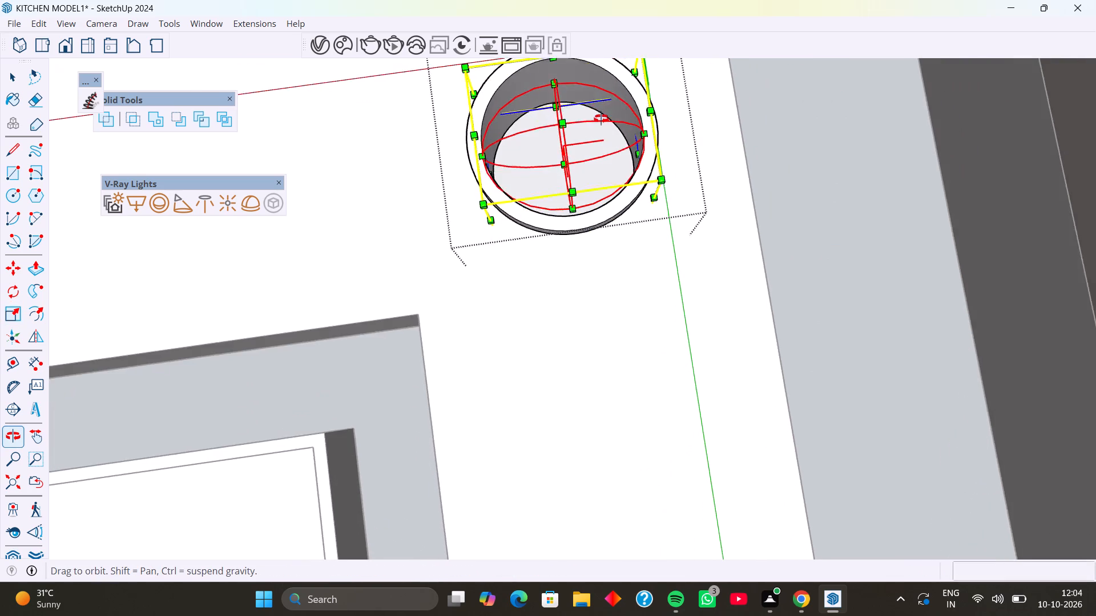
pyautogui.moveTo(601, 119); pyautogui.dragTo(593, 75, button='middle')
pyautogui.scroll(9, 577, 187)
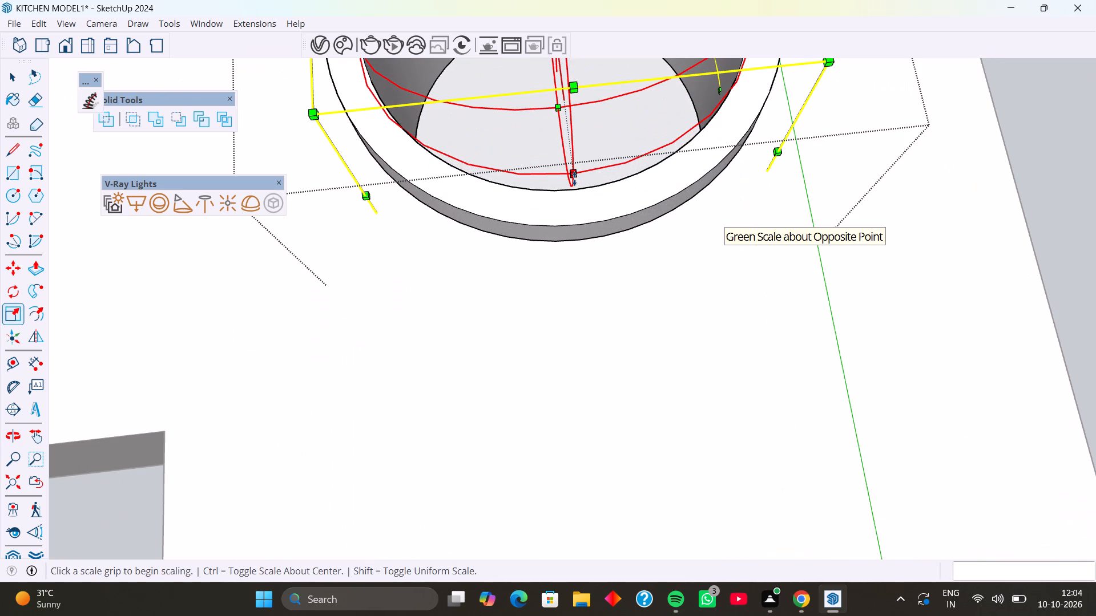
pyautogui.click(574, 175)
pyautogui.click(578, 187)
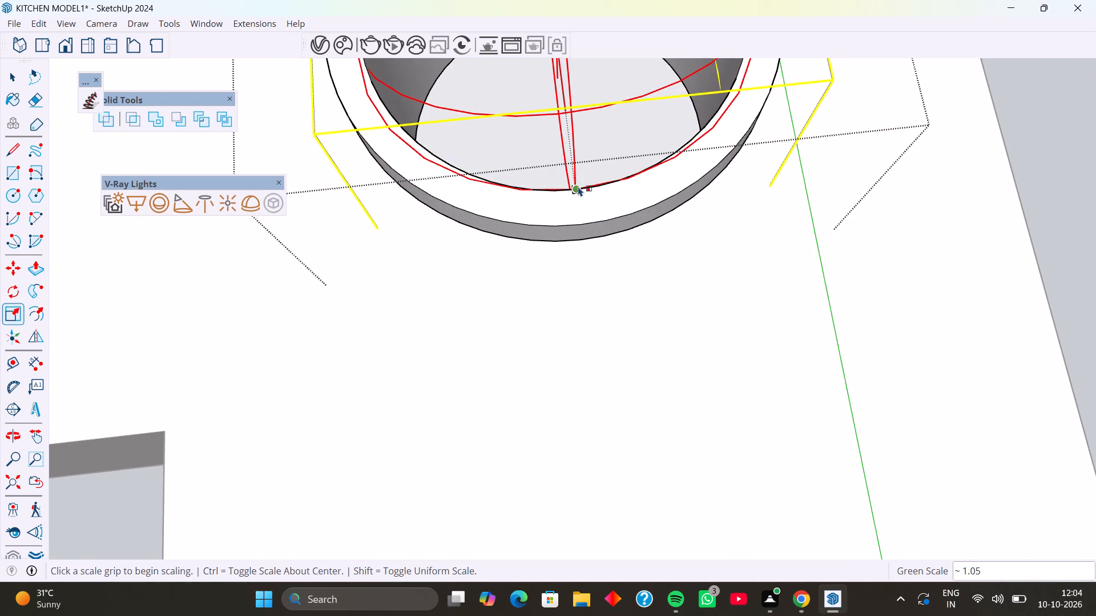
# Stretch the sphere light by about 1.20 along the green axis so its opposite side meets the ring's inner wall.
pyautogui.scroll(-5, 523, 182)
pyautogui.scroll(8, 429, 112)
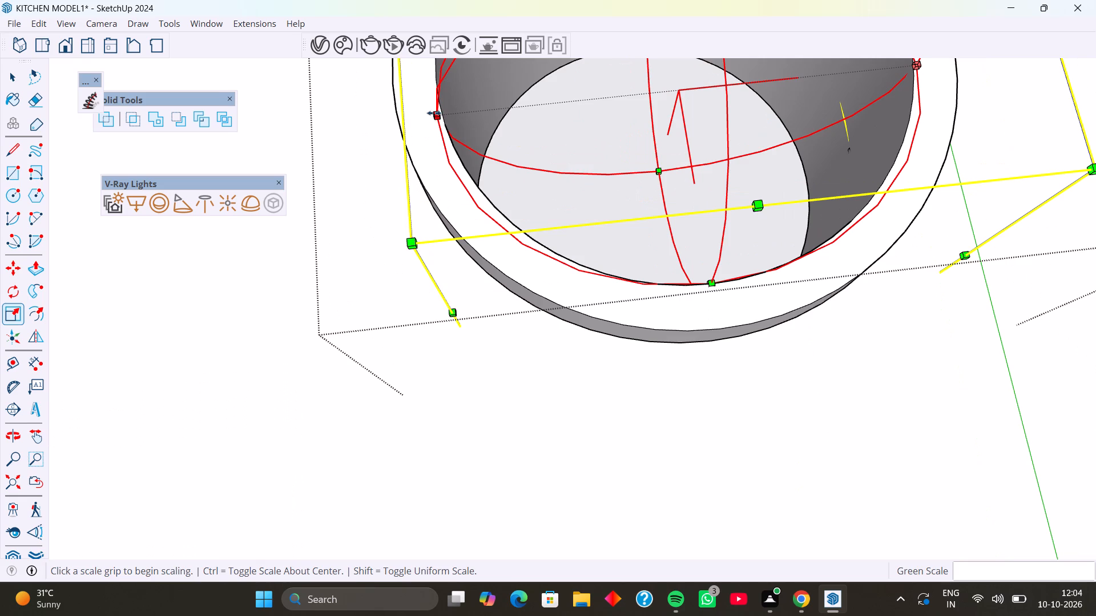
pyautogui.click(434, 113)
pyautogui.click(438, 113)
pyautogui.scroll(-8, 492, 153)
pyautogui.moveTo(494, 182); pyautogui.dragTo(654, 165, button='middle')
pyautogui.moveTo(476, 140); pyautogui.dragTo(659, 110, button='middle')
pyautogui.scroll(1, 580, 124)
pyautogui.moveTo(386, 149); pyautogui.dragTo(537, 96, button='middle')
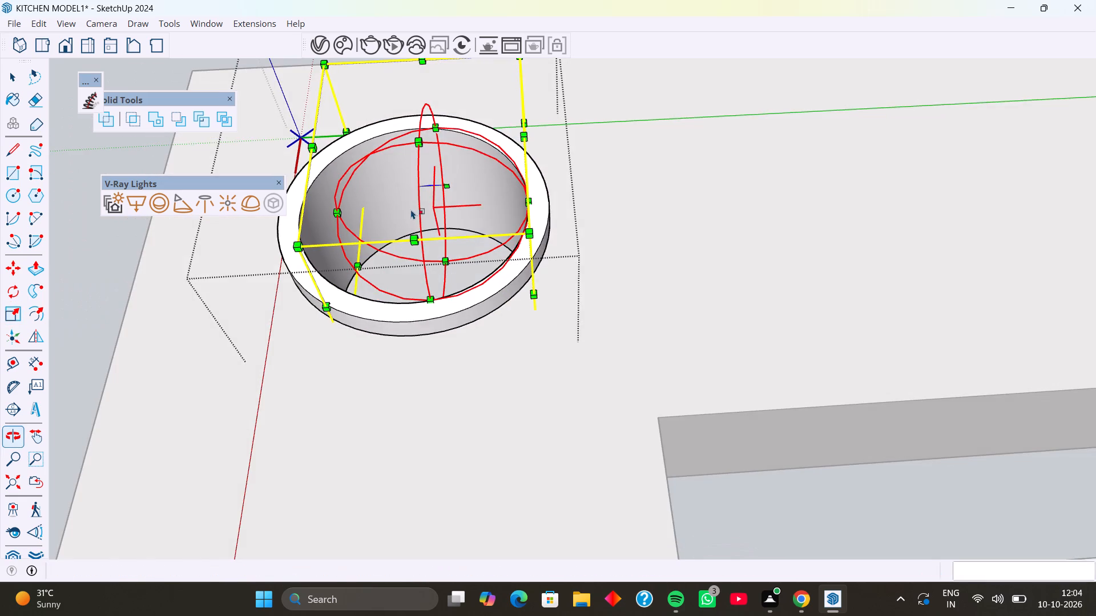
pyautogui.moveTo(407, 209); pyautogui.dragTo(478, 197, button='middle')
pyautogui.scroll(6, 403, 229)
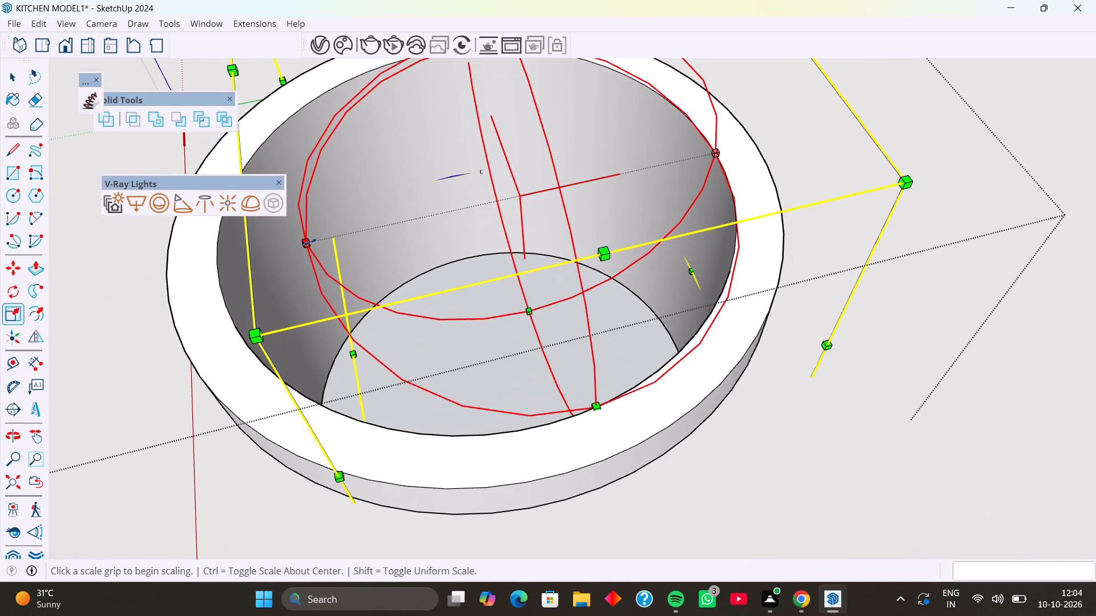
pyautogui.click(310, 242)
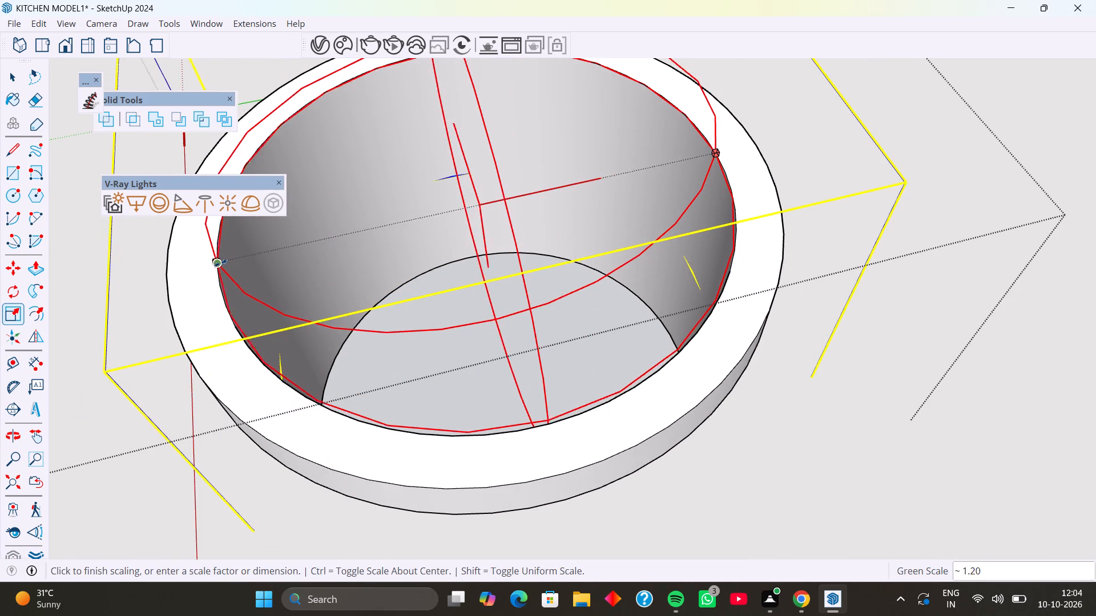
pyautogui.click(217, 264)
# Flatten the sphere light to 0.50 of its height along the blue axis so it sits low inside the ring.
pyautogui.scroll(-4, 361, 313)
pyautogui.moveTo(405, 339); pyautogui.dragTo(422, 430, button='middle')
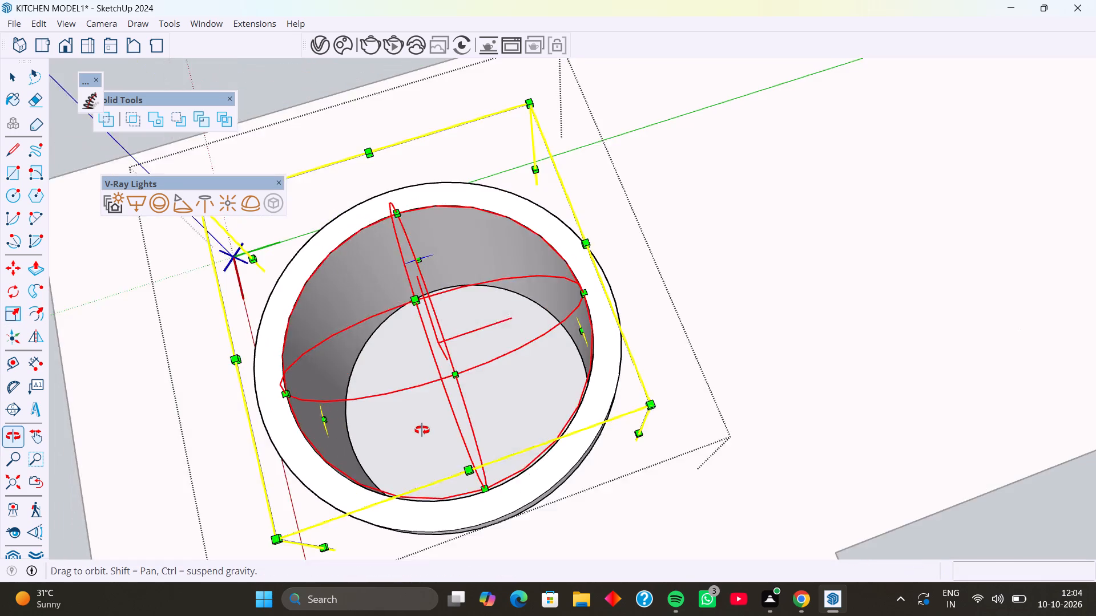
pyautogui.moveTo(422, 430); pyautogui.dragTo(434, 453, button='middle')
pyautogui.moveTo(387, 321); pyautogui.dragTo(299, 208, button='middle')
pyautogui.moveTo(404, 303); pyautogui.dragTo(434, 192, button='middle')
pyautogui.scroll(-8, 434, 192)
pyautogui.moveTo(414, 284); pyautogui.dragTo(648, 138, button='middle')
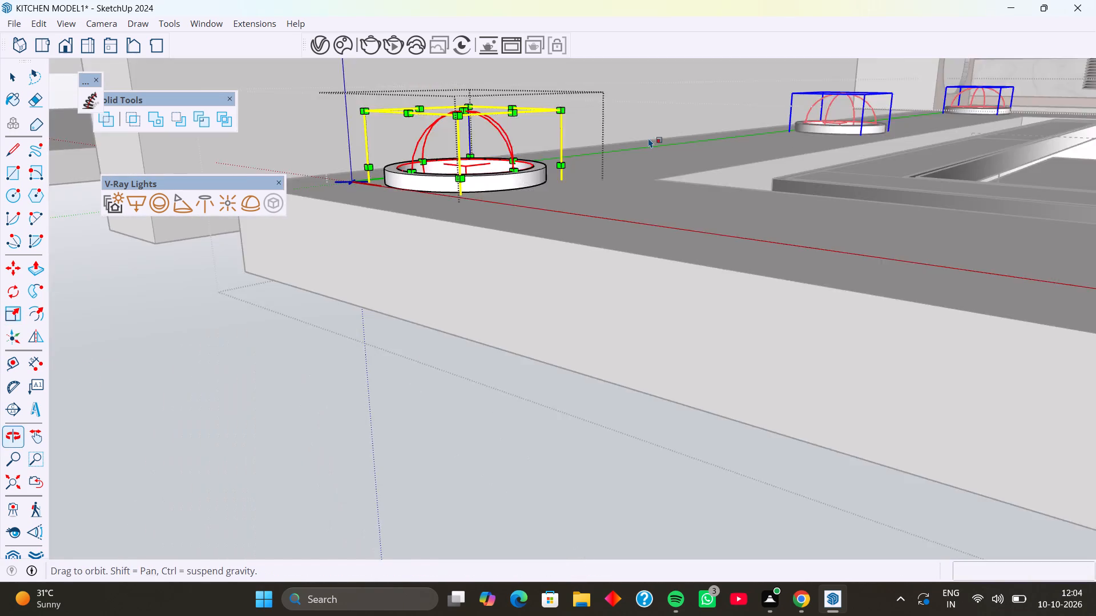
pyautogui.moveTo(648, 138); pyautogui.dragTo(647, 141, button='middle')
pyautogui.moveTo(515, 268); pyautogui.dragTo(515, 358, button='middle')
pyautogui.moveTo(501, 208); pyautogui.dragTo(470, 145, button='middle')
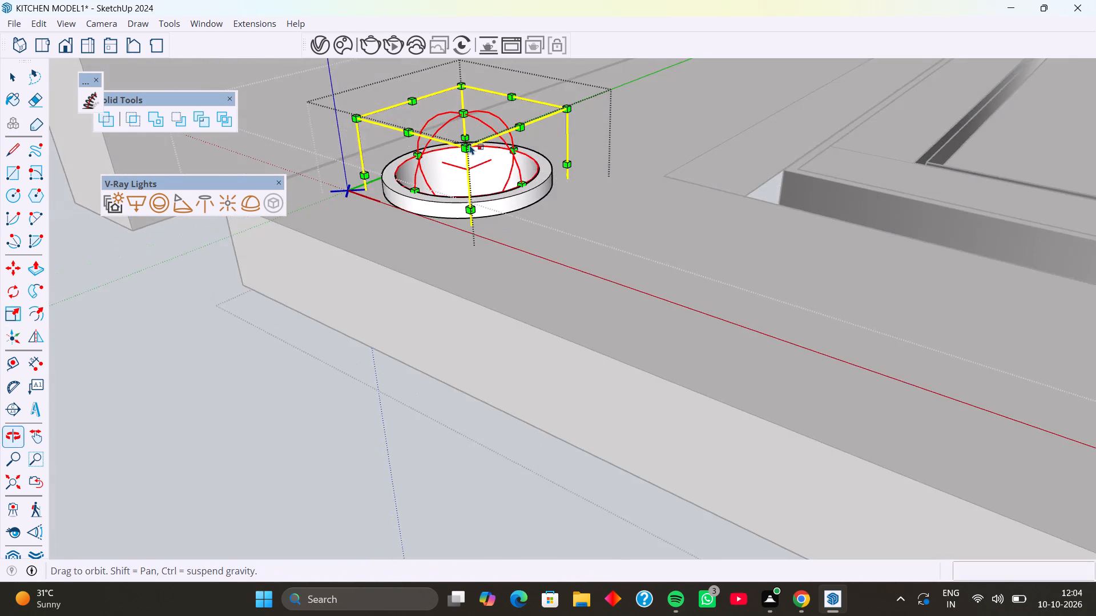
pyautogui.moveTo(470, 145); pyautogui.dragTo(498, 234, button='middle')
pyautogui.scroll(4, 469, 111)
pyautogui.click(461, 119)
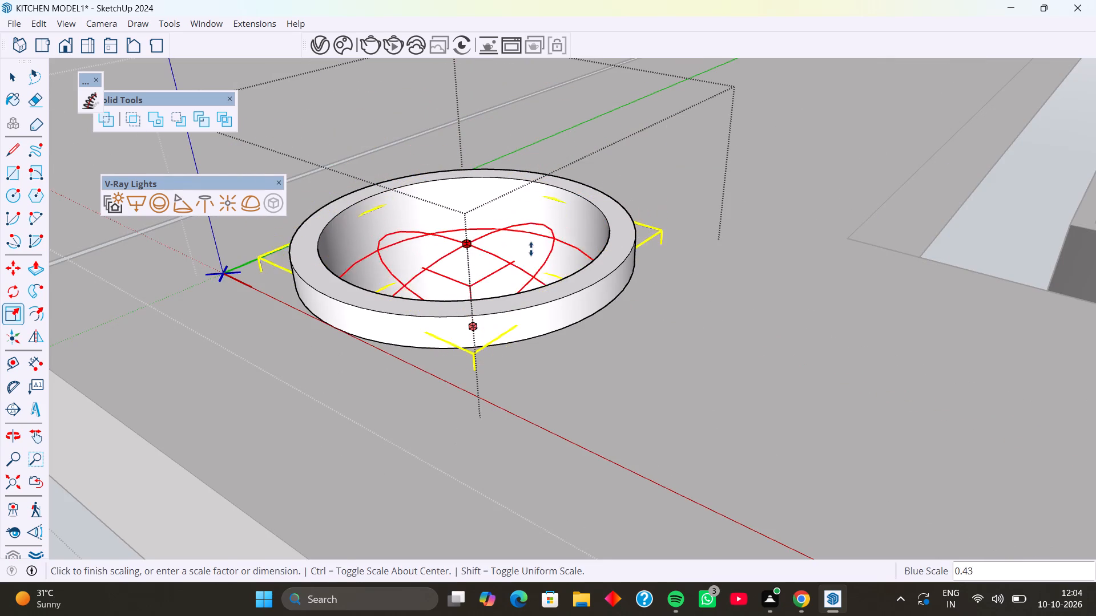
pyautogui.click(583, 279)
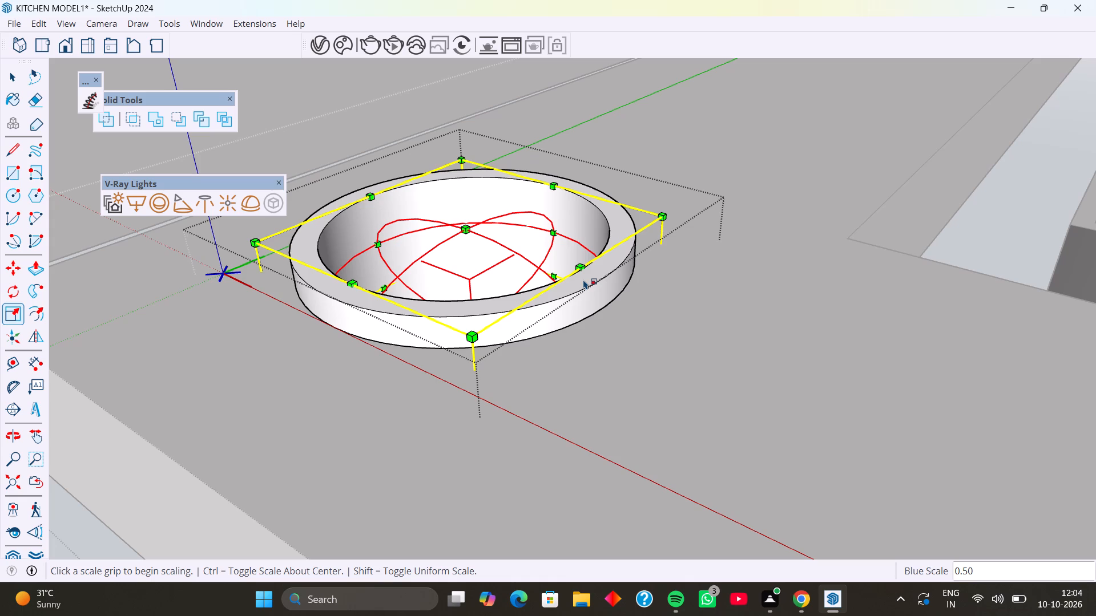
# Finish scaling the sphere light and leave the ring fitting's group editing.
pyautogui.press('space')
pyautogui.scroll(-9, 562, 280)
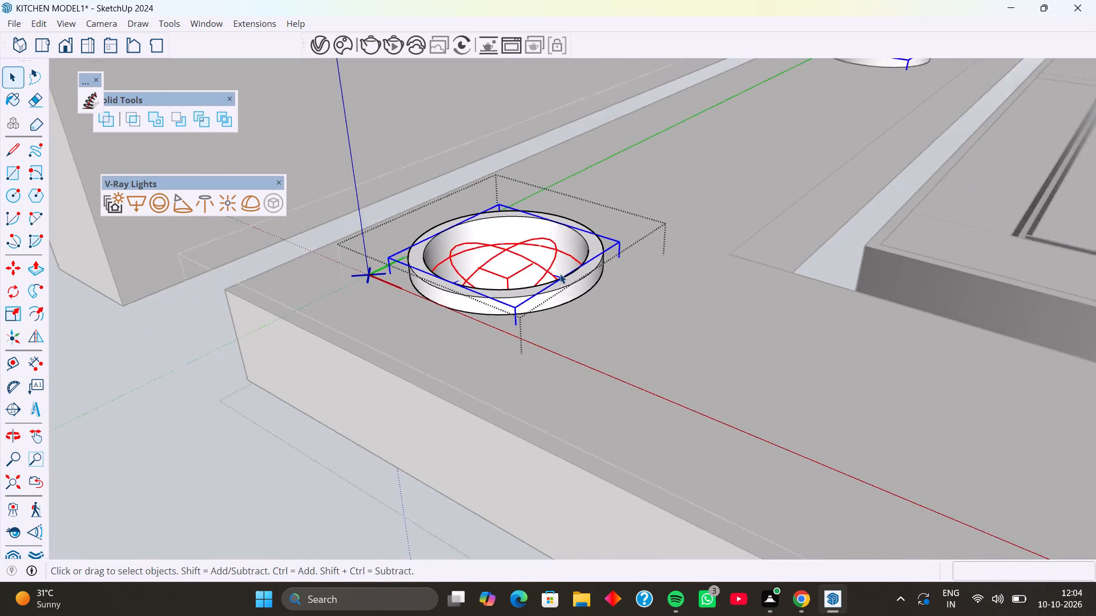
pyautogui.scroll(-1, 560, 274)
pyautogui.click(247, 411)
# Start a V-Ray Rectangle Light at the empty round hole crossed by the guide line on the ceiling frame.
pyautogui.scroll(-3, 422, 334)
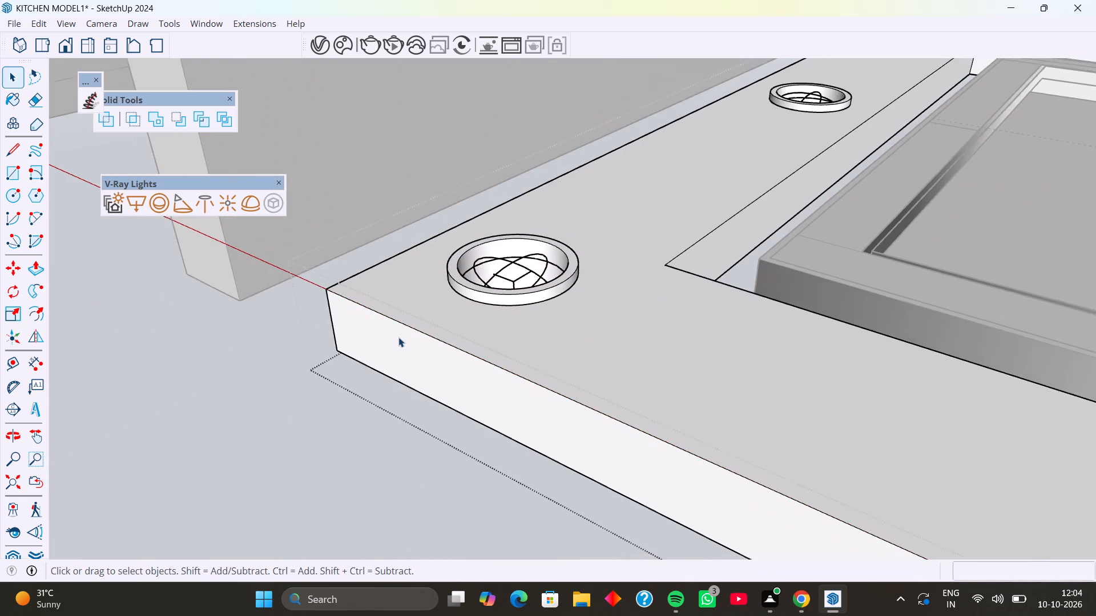
pyautogui.scroll(-6, 398, 337)
pyautogui.moveTo(664, 422); pyautogui.dragTo(648, 481, button='middle')
pyautogui.moveTo(676, 468); pyautogui.dragTo(499, 413, button='middle')
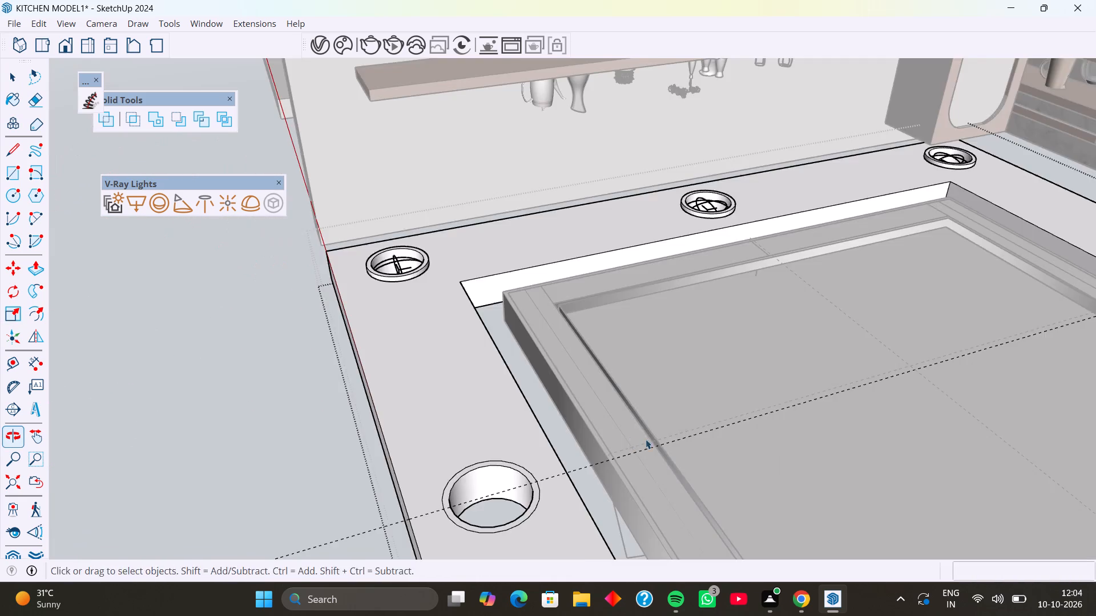
pyautogui.moveTo(646, 439); pyautogui.dragTo(515, 431, button='middle')
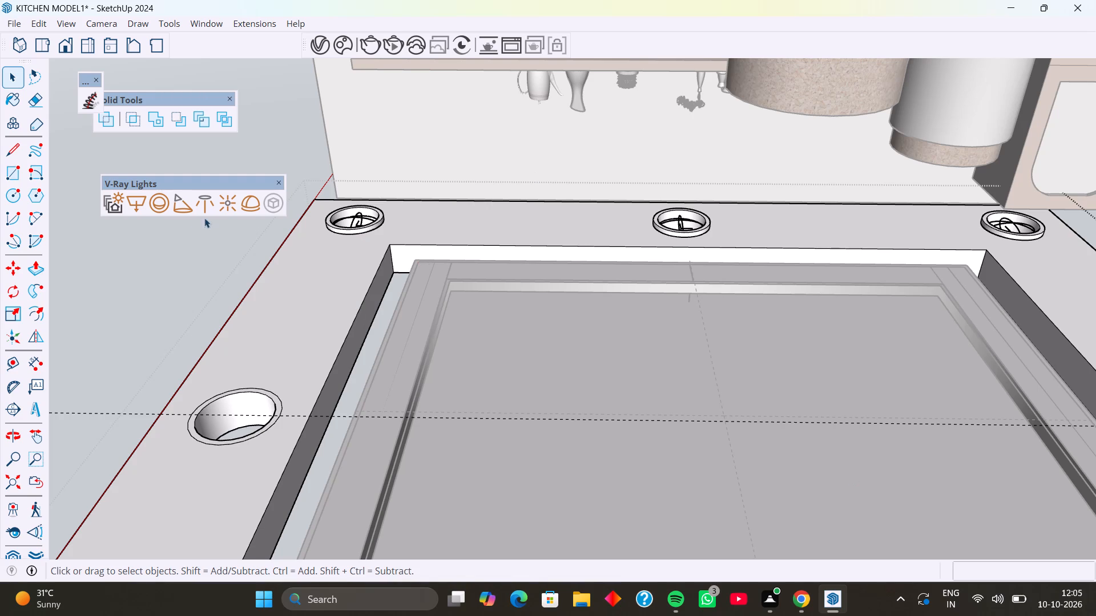
pyautogui.click(143, 201)
pyautogui.moveTo(274, 384); pyautogui.dragTo(224, 445, button='middle')
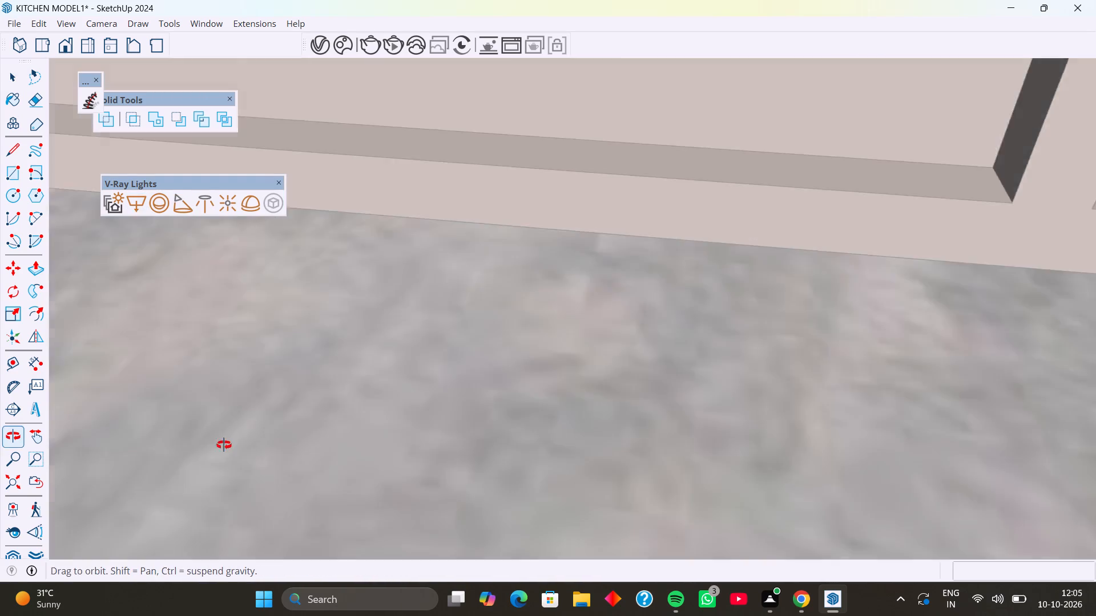
pyautogui.moveTo(224, 445); pyautogui.dragTo(221, 457, button='middle')
pyautogui.scroll(8, 227, 442)
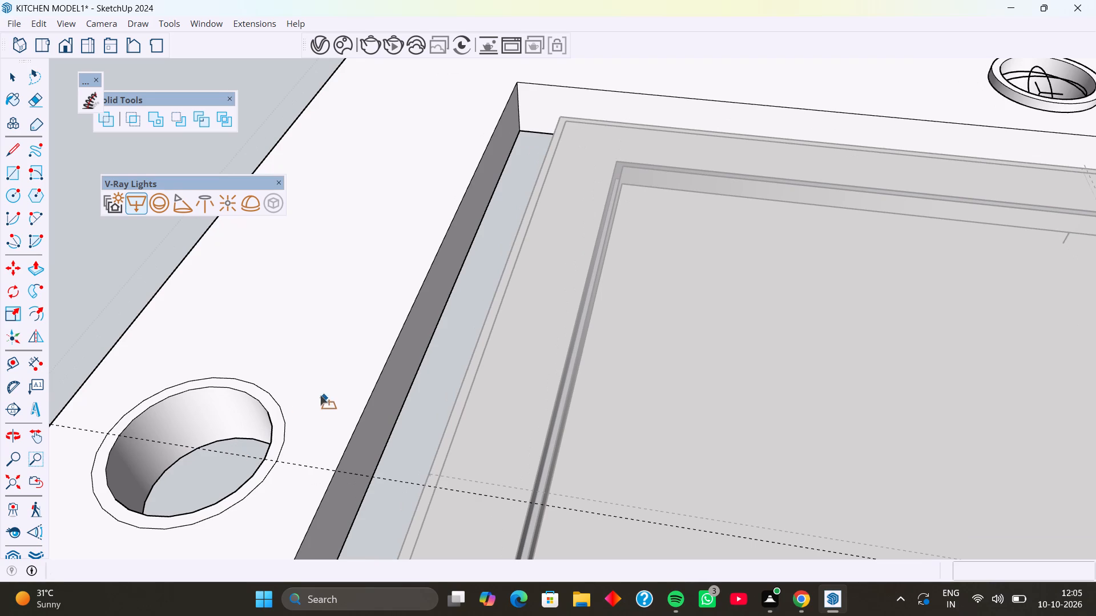
pyautogui.keyDown('shift'); pyautogui.moveTo(297, 407); pyautogui.dragTo(453, 307, button='middle'); pyautogui.keyUp('shift')
pyautogui.moveTo(427, 361); pyautogui.dragTo(394, 463, button='middle')
pyautogui.keyDown('shift'); pyautogui.moveTo(396, 388); pyautogui.dragTo(503, 231, button='middle'); pyautogui.keyUp('shift')
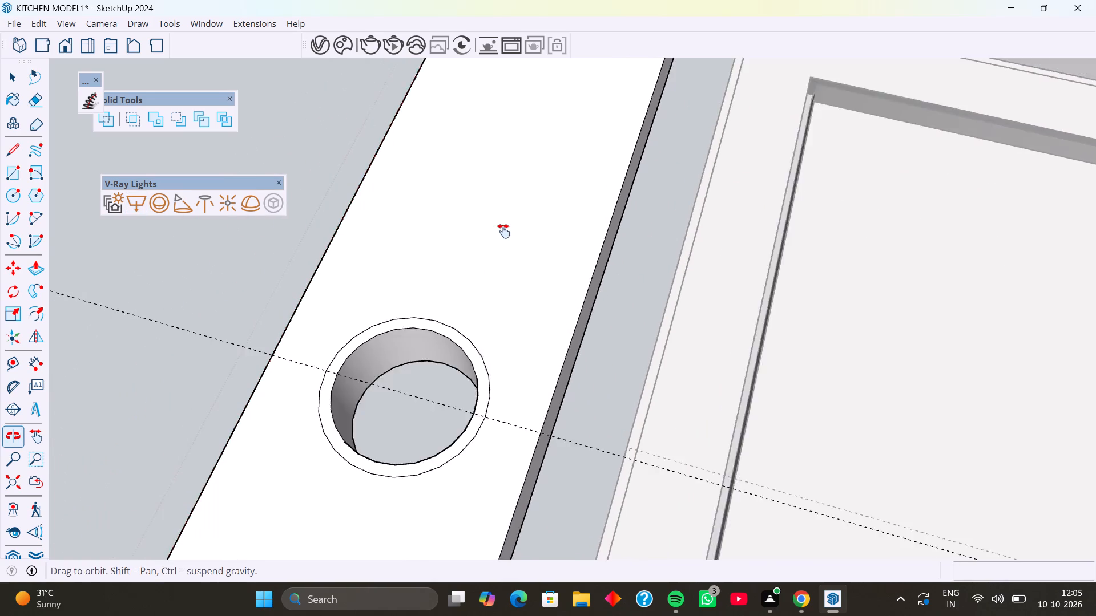
pyautogui.keyDown('shift'); pyautogui.moveTo(503, 231); pyautogui.dragTo(532, 183, button='middle'); pyautogui.keyUp('shift')
pyautogui.moveTo(563, 313); pyautogui.dragTo(521, 327, button='middle')
# Open the V-Ray Asset Editor and show only the scene's lights.
pyautogui.click(323, 42)
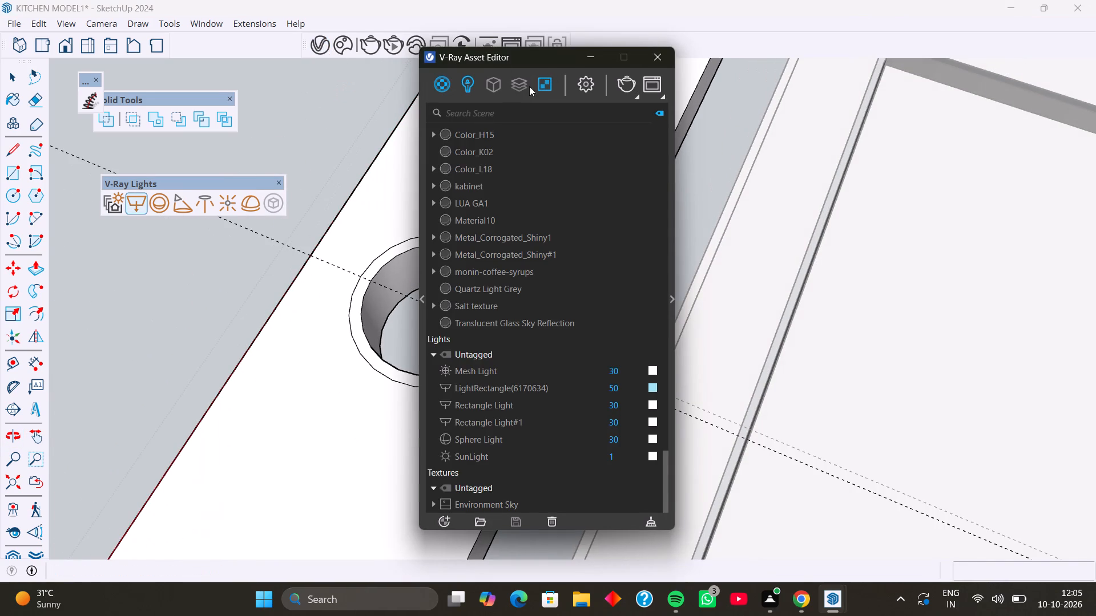
pyautogui.click(495, 85)
pyautogui.click(495, 85)
pyautogui.click(515, 81)
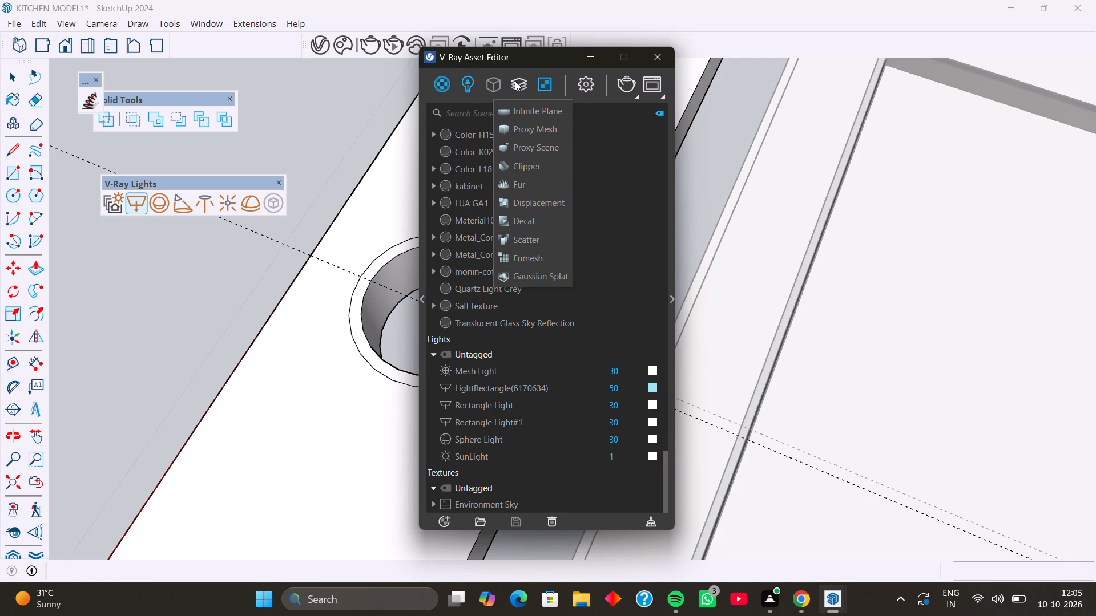
pyautogui.click(469, 84)
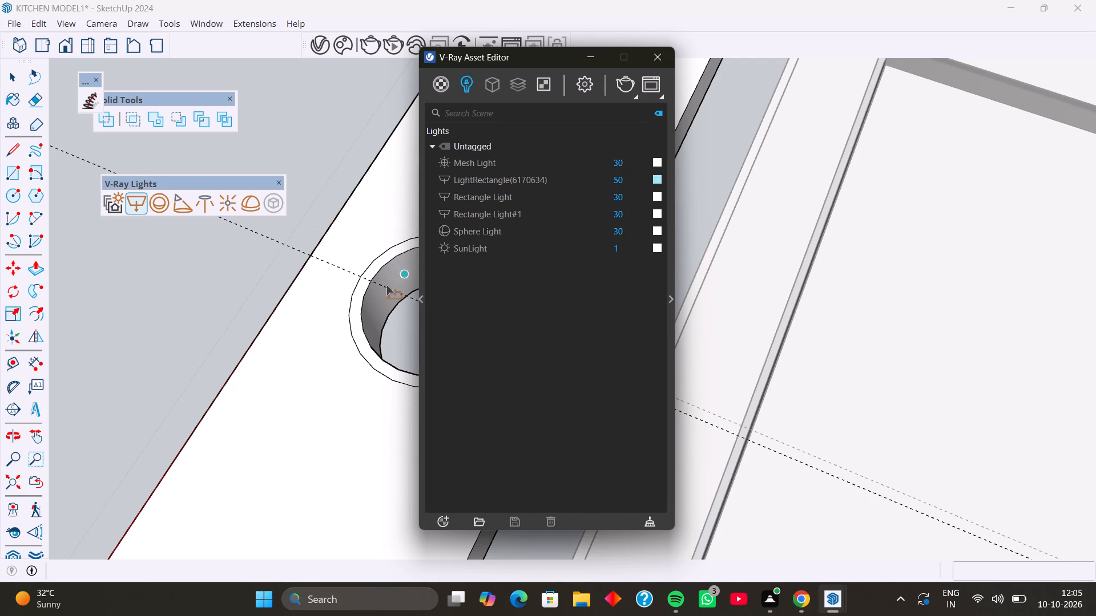
# Draw a rectangle light across the empty round hole's opening, about 1.32 by 10.10 in U and V size.
pyautogui.scroll(-3, 372, 289)
pyautogui.click(372, 289)
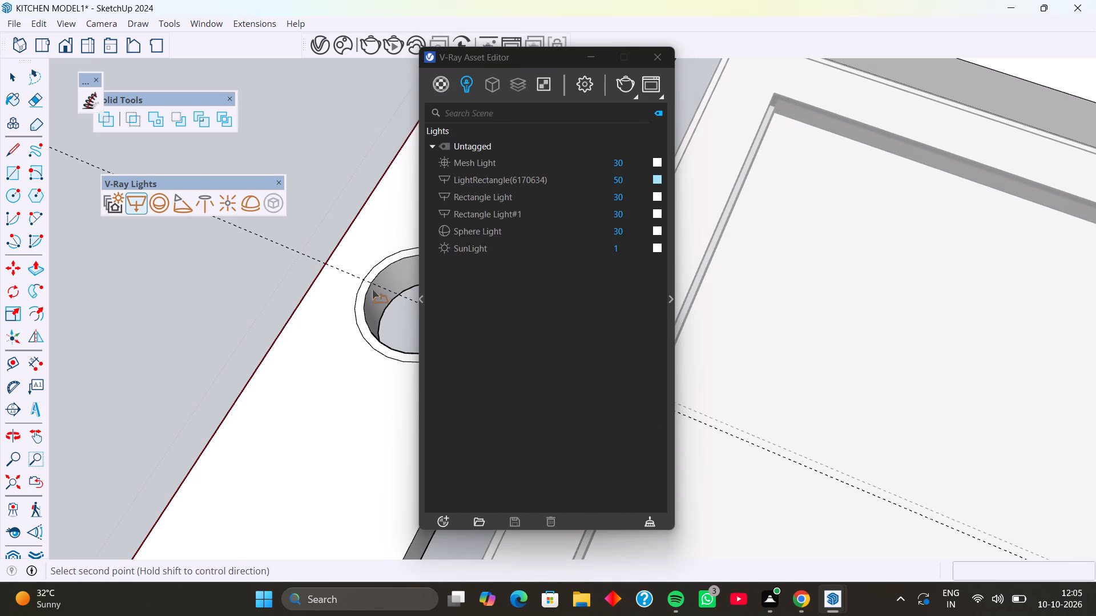
pyautogui.scroll(-5, 384, 327)
pyautogui.moveTo(385, 335); pyautogui.dragTo(271, 327, button='middle')
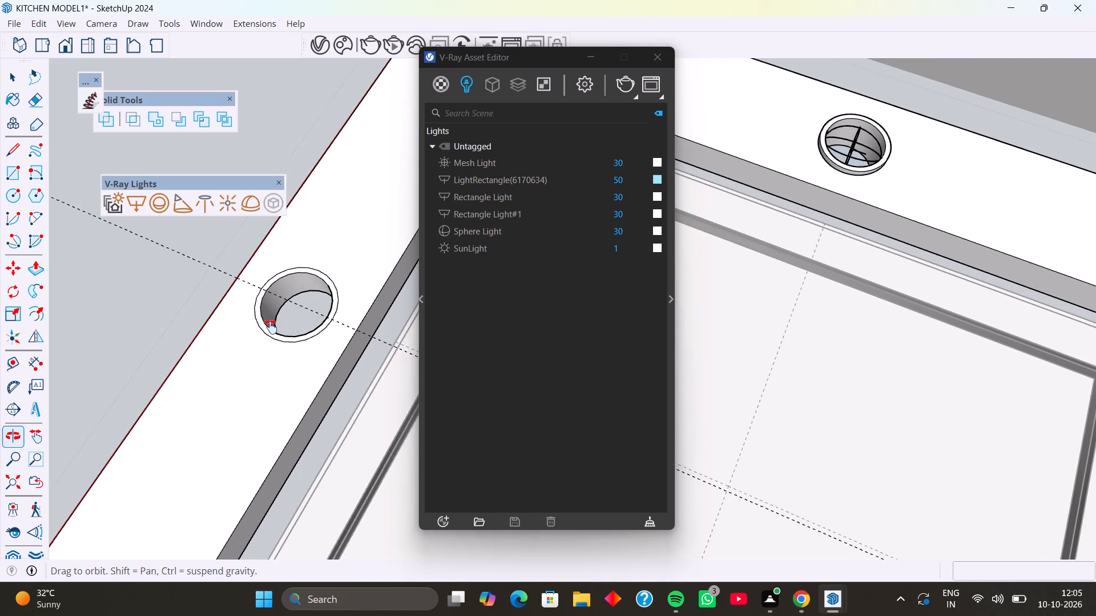
pyautogui.moveTo(271, 327); pyautogui.dragTo(269, 325, button='middle')
pyautogui.scroll(7, 329, 307)
pyautogui.click(325, 308)
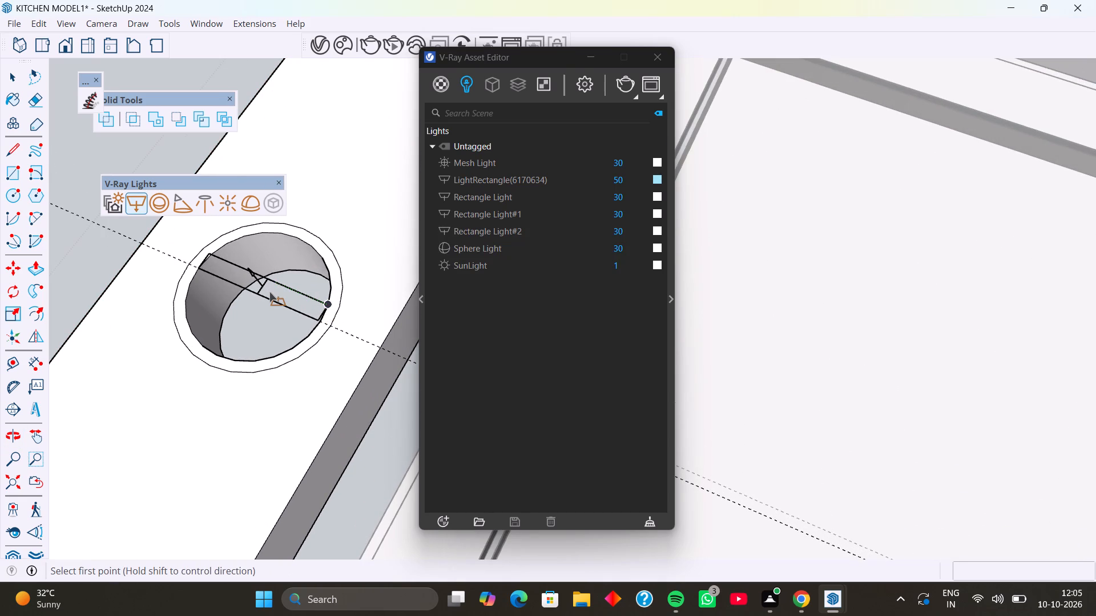
# Set the new rectangle light's shape to Disc and close the V-Ray Asset Editor.
pyautogui.press('space')
pyautogui.click(260, 279)
pyautogui.click(252, 279)
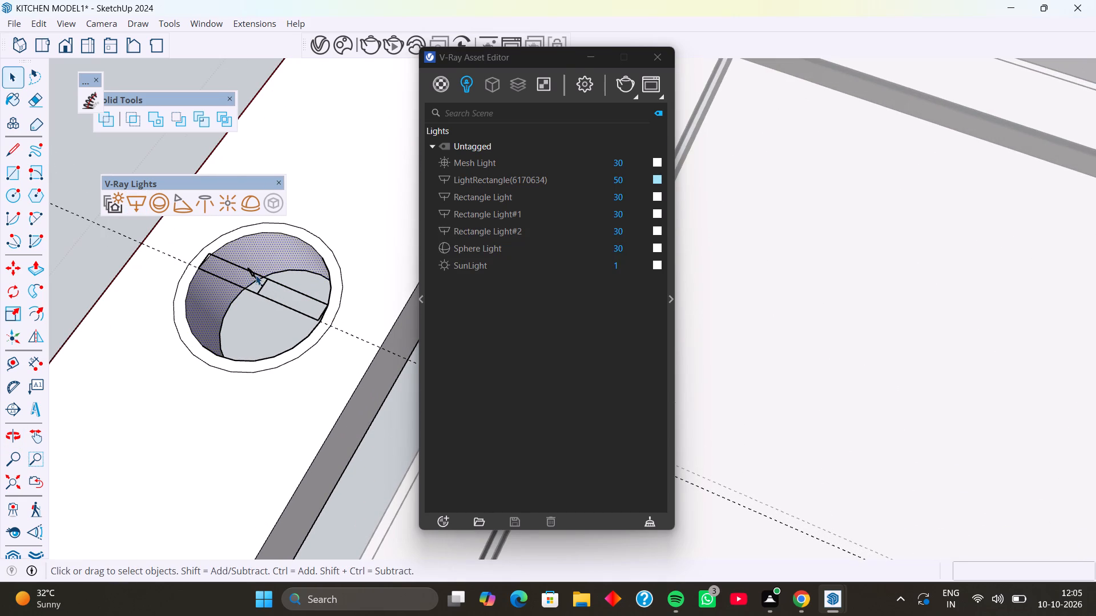
pyautogui.click(251, 272)
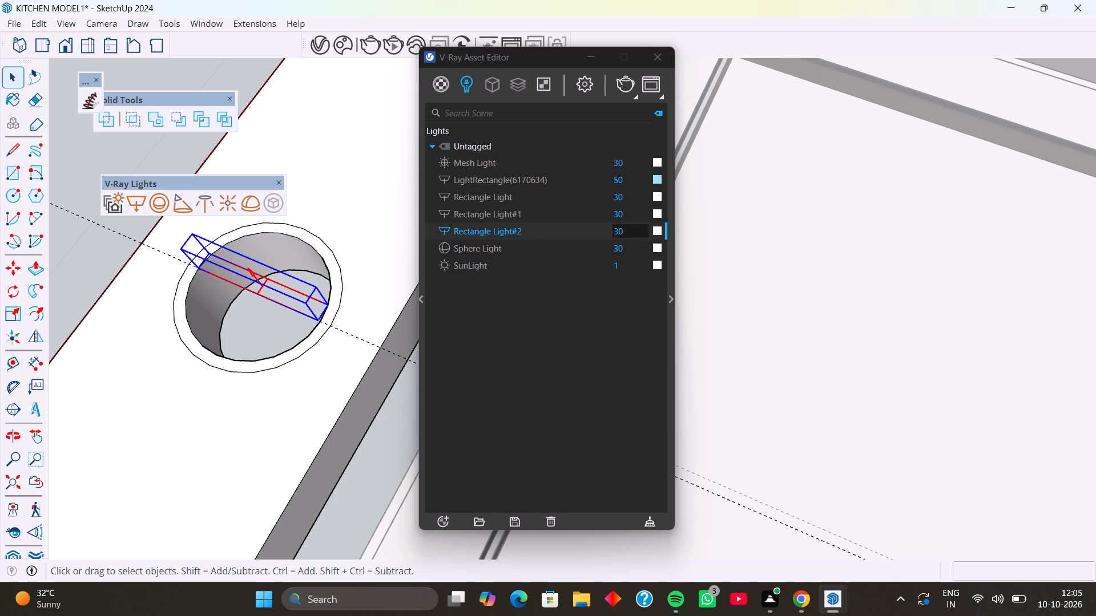
pyautogui.click(671, 295)
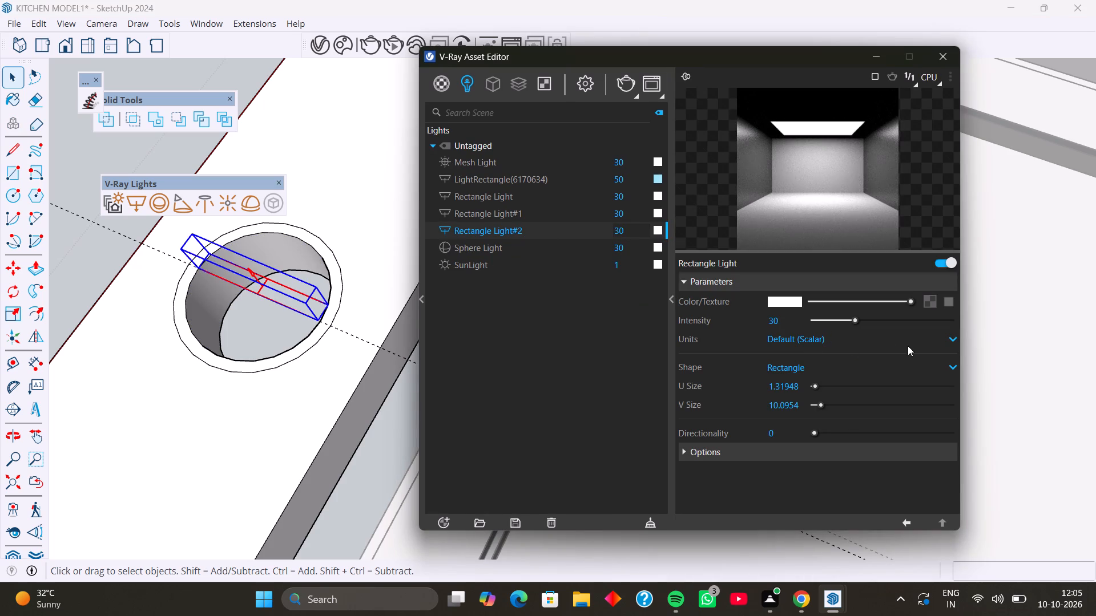
pyautogui.click(954, 365)
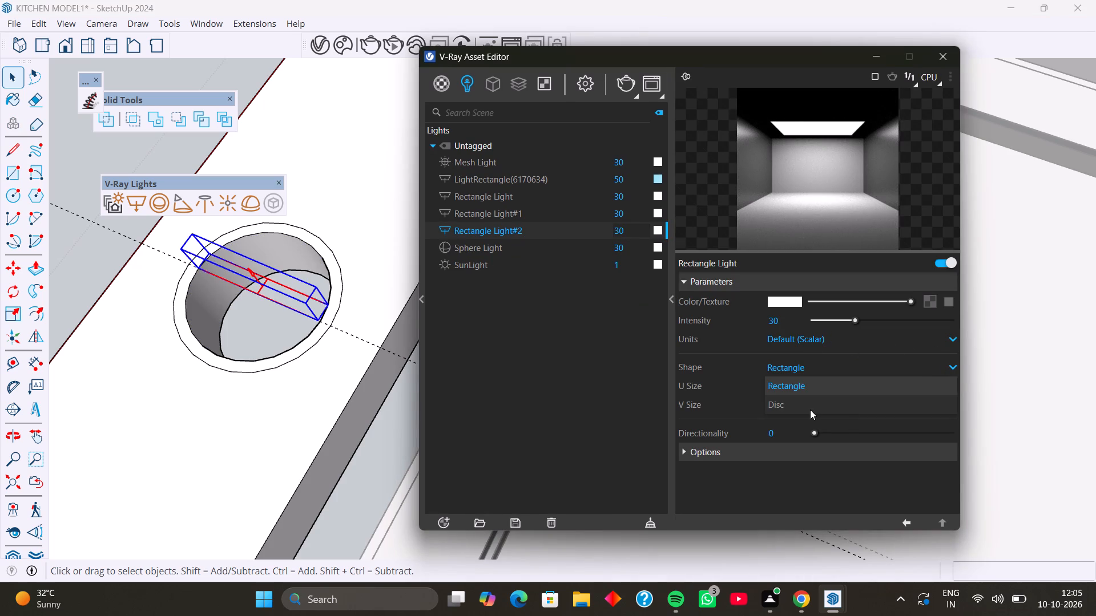
pyautogui.click(810, 410)
pyautogui.scroll(7, 288, 293)
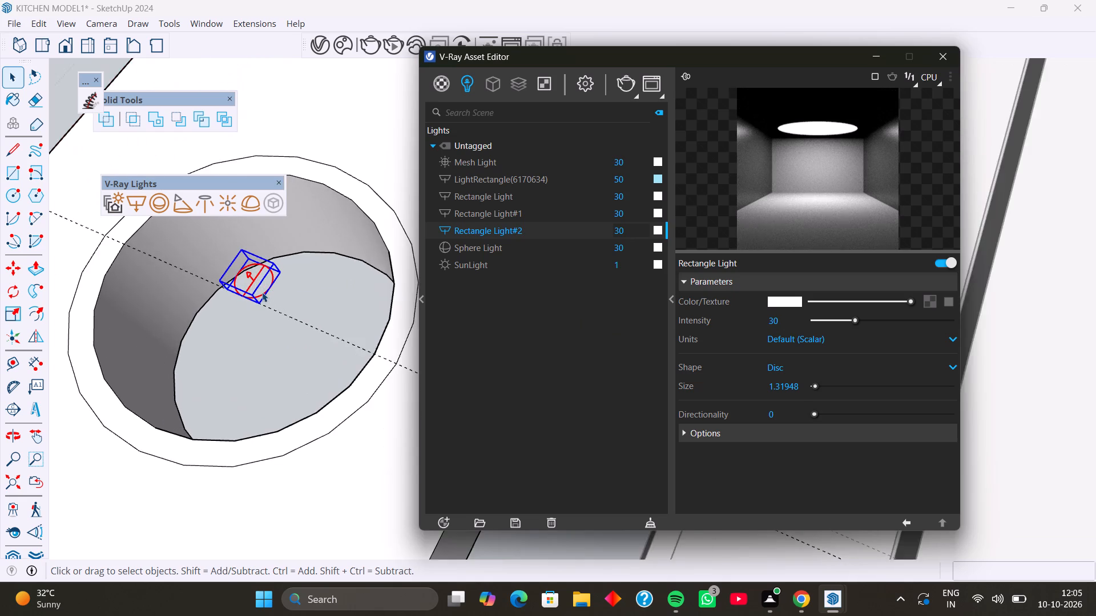
pyautogui.scroll(2, 262, 292)
pyautogui.moveTo(263, 307); pyautogui.dragTo(357, 264, button='middle')
pyautogui.scroll(1, 263, 307)
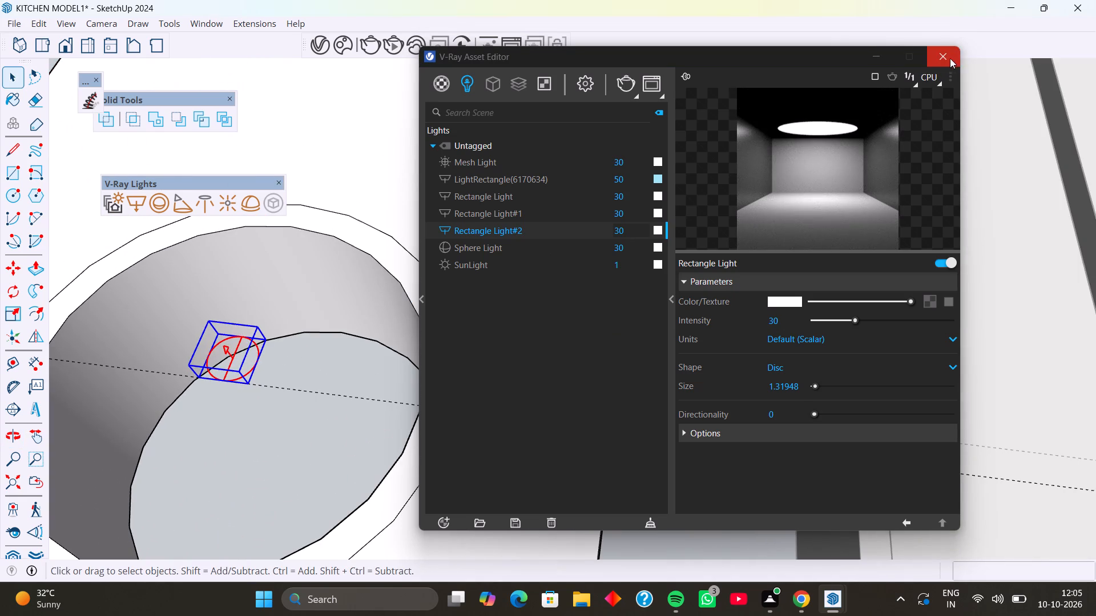
pyautogui.click(945, 56)
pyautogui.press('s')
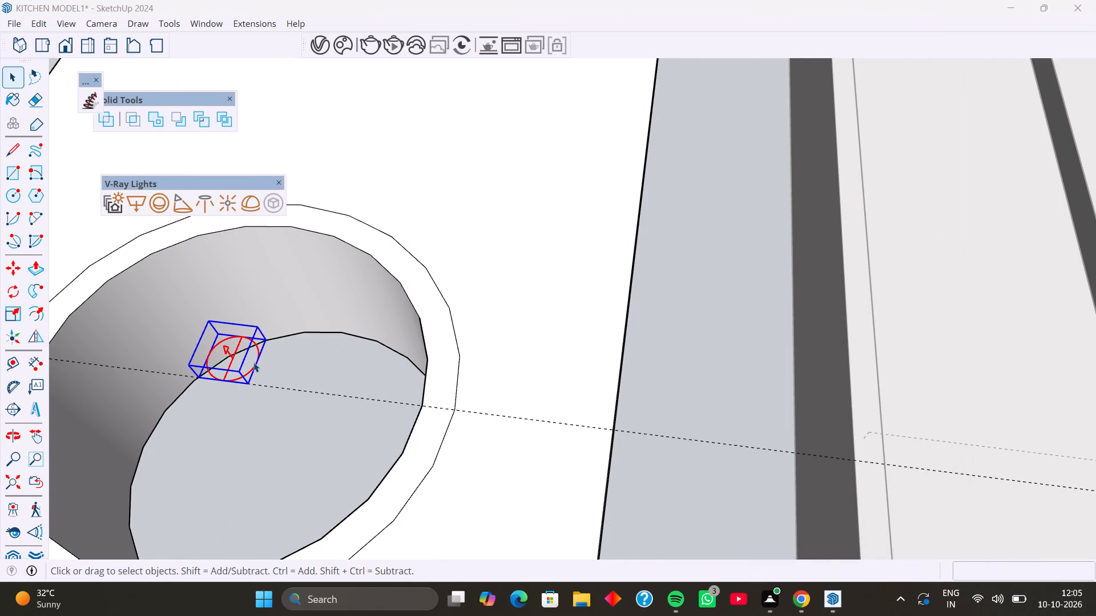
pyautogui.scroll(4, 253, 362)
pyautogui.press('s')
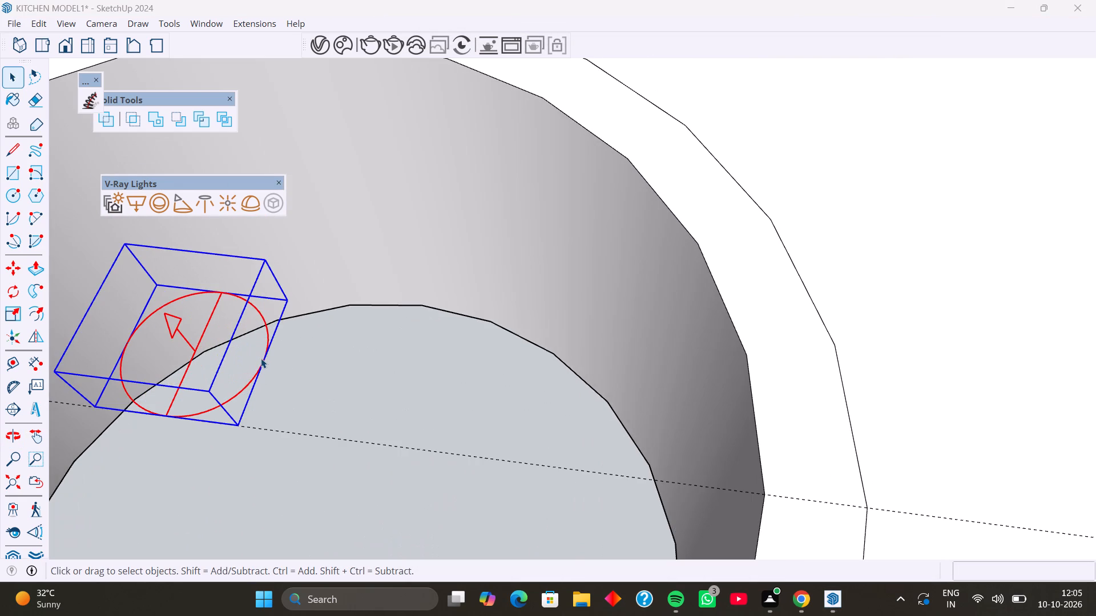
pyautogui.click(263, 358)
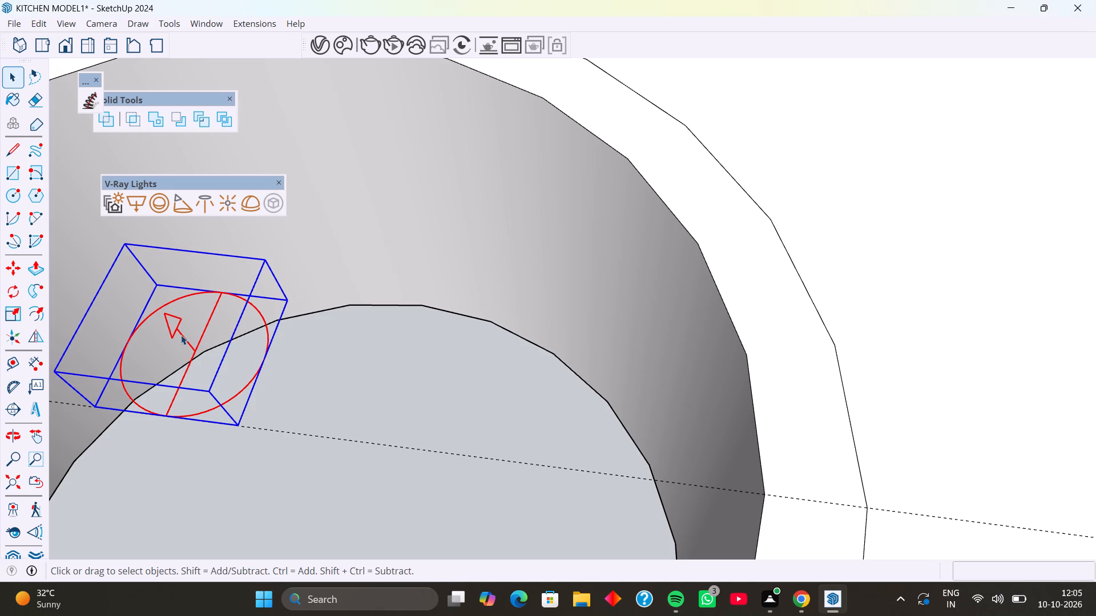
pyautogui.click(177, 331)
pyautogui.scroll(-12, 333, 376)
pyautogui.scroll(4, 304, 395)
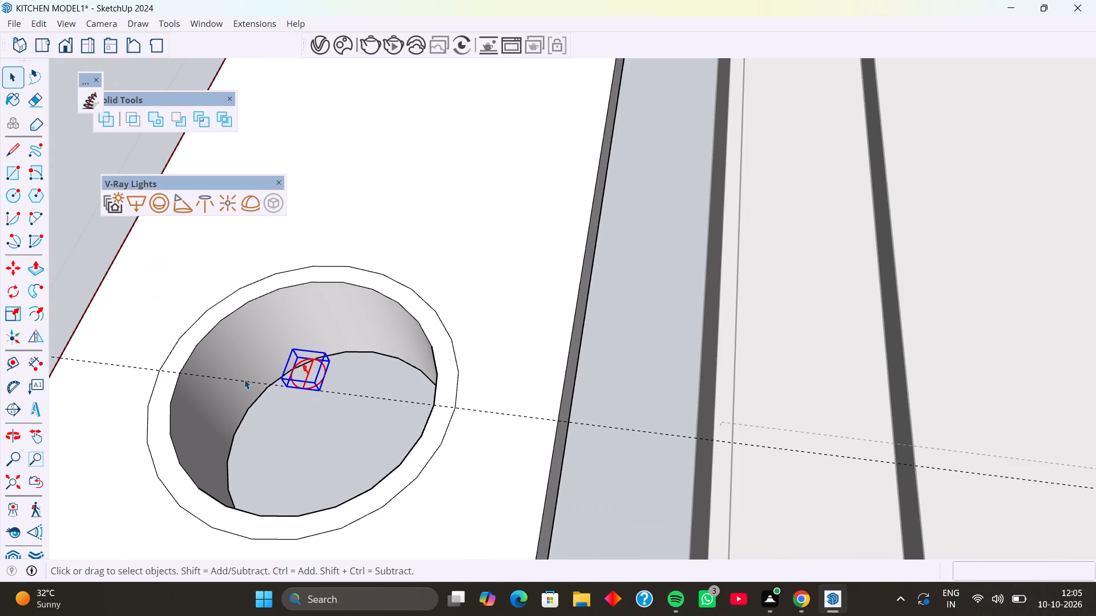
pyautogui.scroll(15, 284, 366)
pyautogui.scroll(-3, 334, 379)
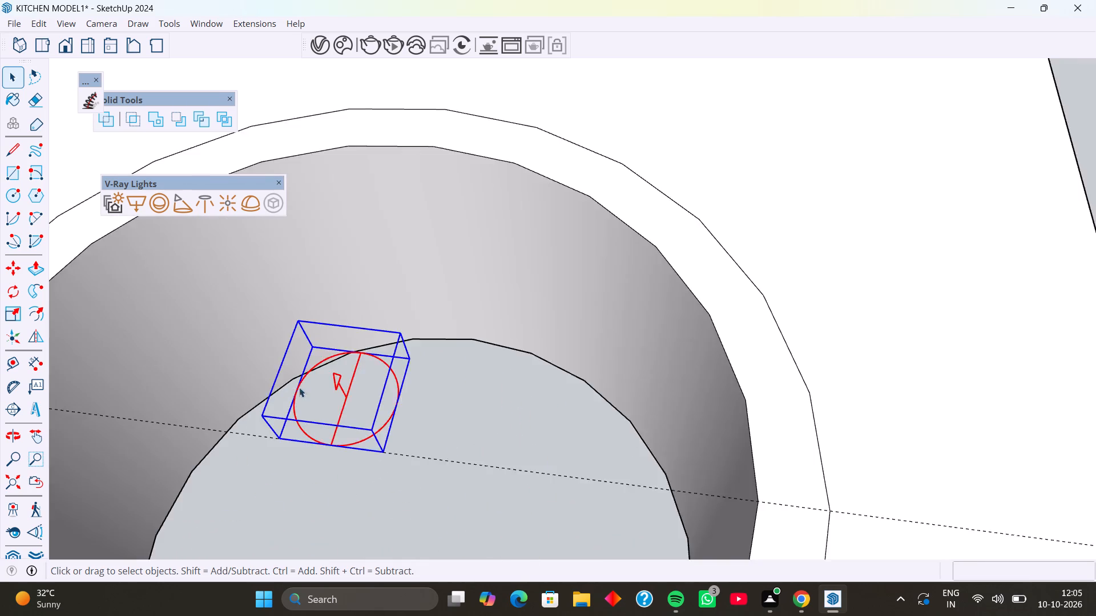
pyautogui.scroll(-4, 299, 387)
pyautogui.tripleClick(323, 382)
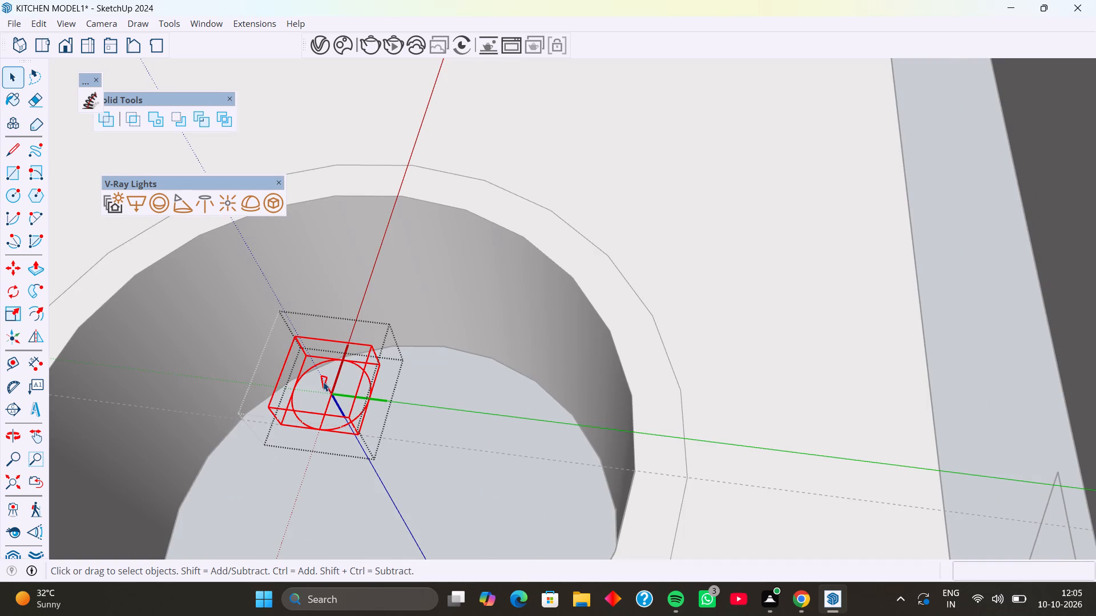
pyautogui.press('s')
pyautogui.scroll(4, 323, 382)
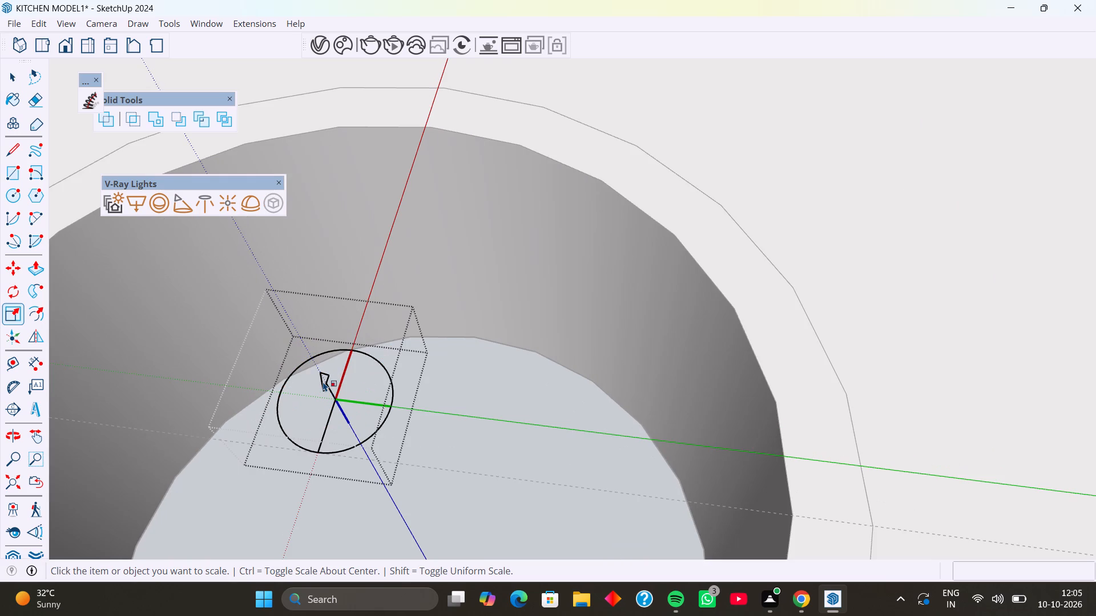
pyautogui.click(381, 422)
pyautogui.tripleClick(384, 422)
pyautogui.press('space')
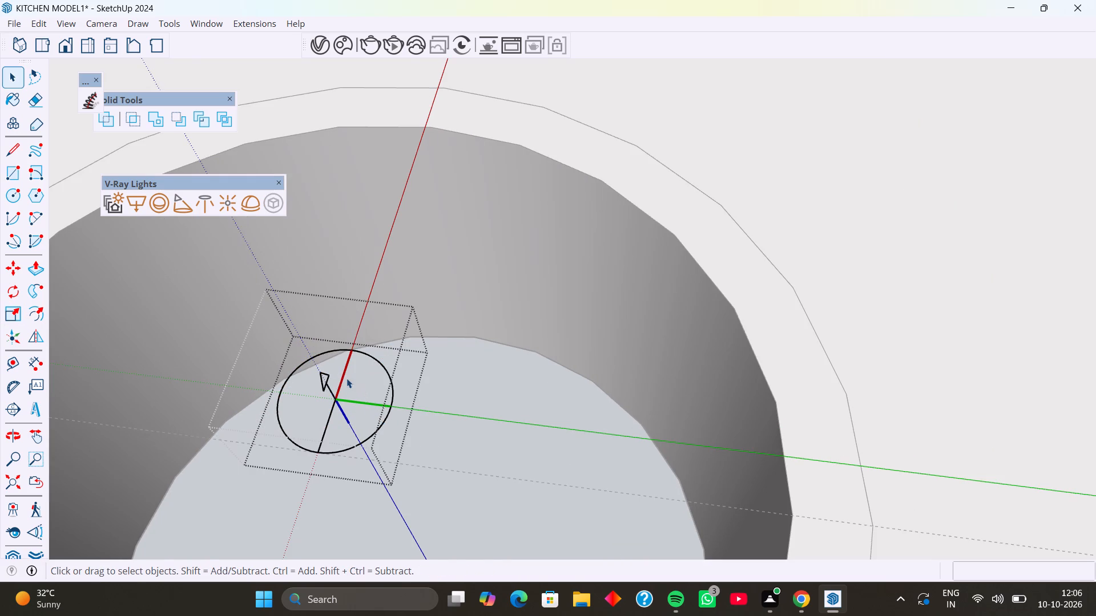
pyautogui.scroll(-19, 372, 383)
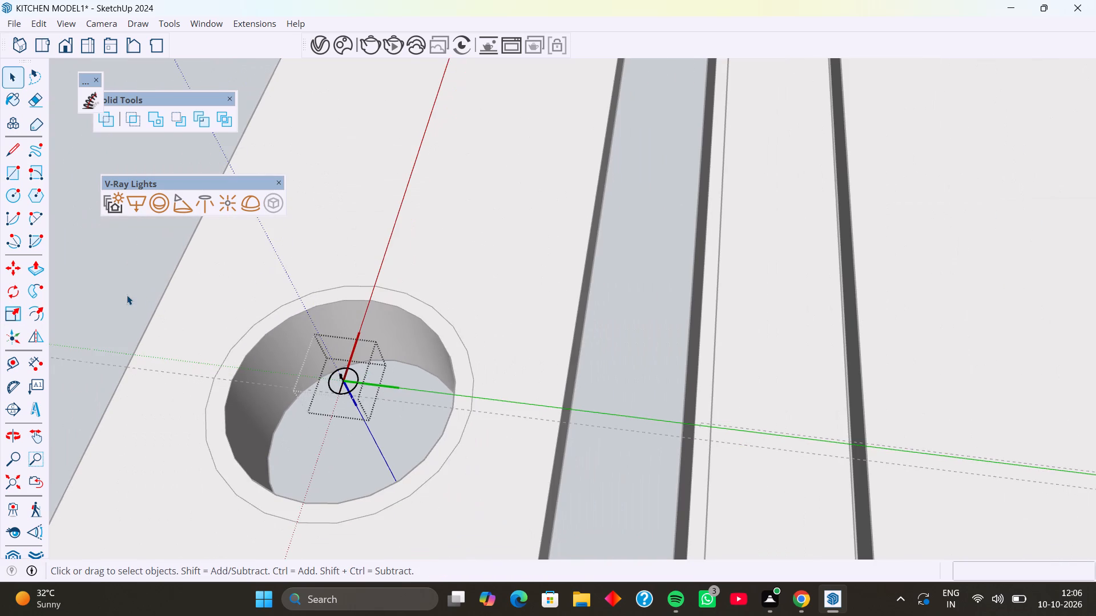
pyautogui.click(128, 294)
# Scale the disc light by about 4.38 along the green axis so its side meets the hole's inner wall.
pyautogui.scroll(7, 333, 378)
pyautogui.click(344, 376)
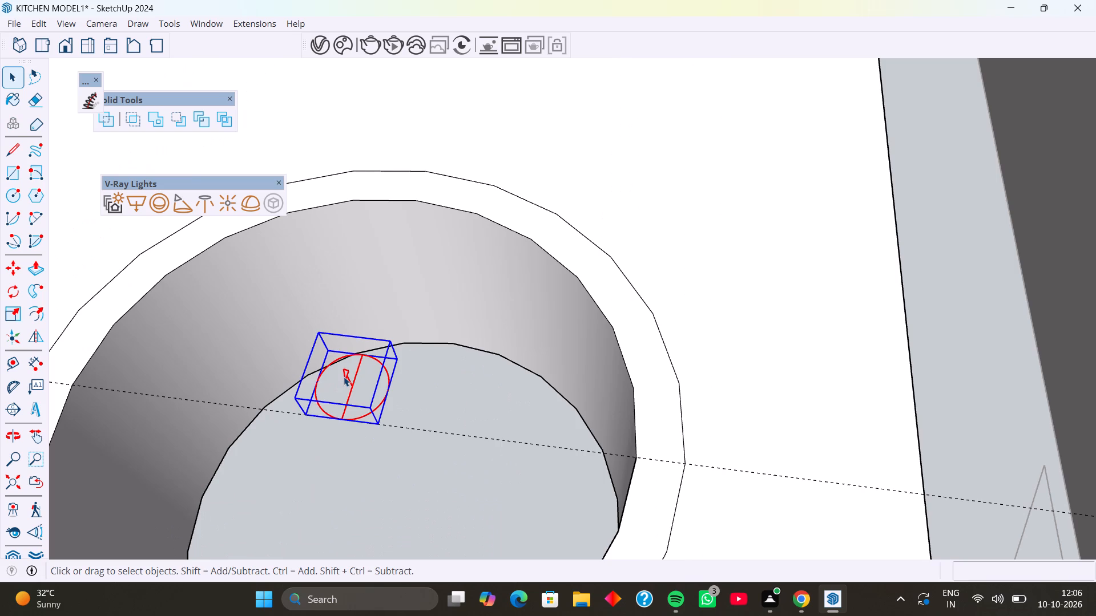
pyautogui.press('s')
pyautogui.scroll(4, 376, 388)
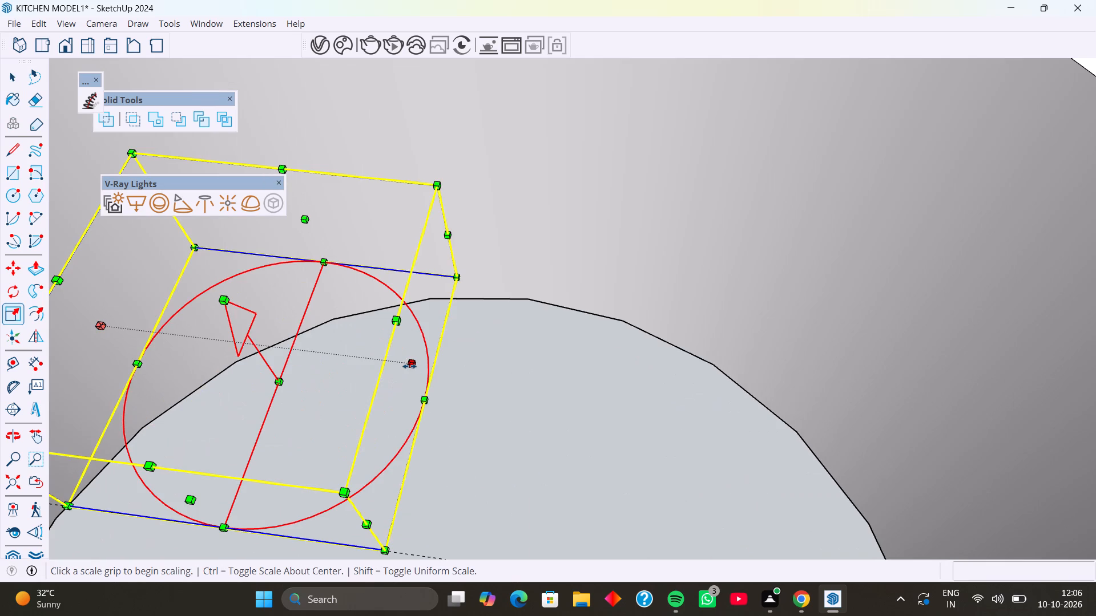
pyautogui.click(412, 366)
pyautogui.scroll(-10, 526, 390)
pyautogui.scroll(2, 672, 425)
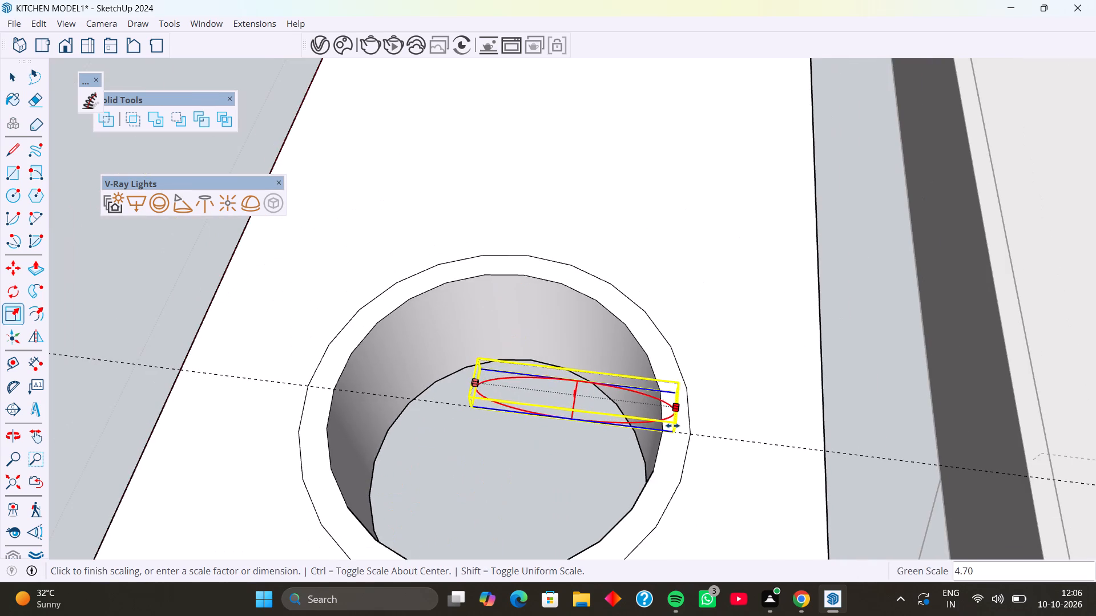
pyautogui.scroll(5, 672, 425)
pyautogui.click(649, 423)
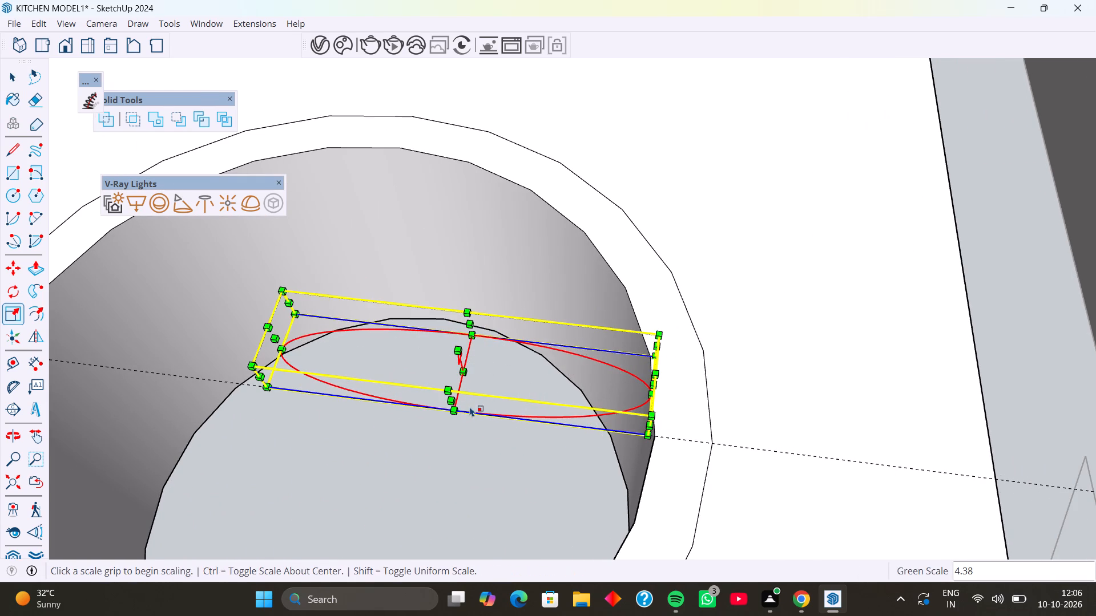
# Scale the disc light by about 4.6 along the red axis so it stretches across the round hole.
pyautogui.moveTo(470, 407); pyautogui.dragTo(403, 389, button='middle')
pyautogui.scroll(-5, 429, 398)
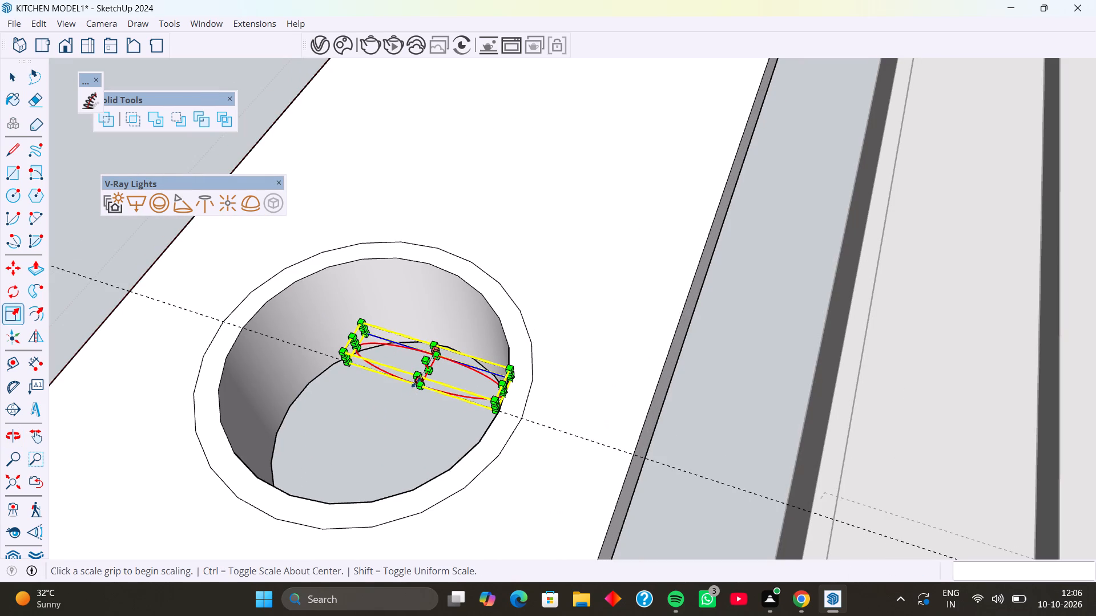
pyautogui.click(416, 382)
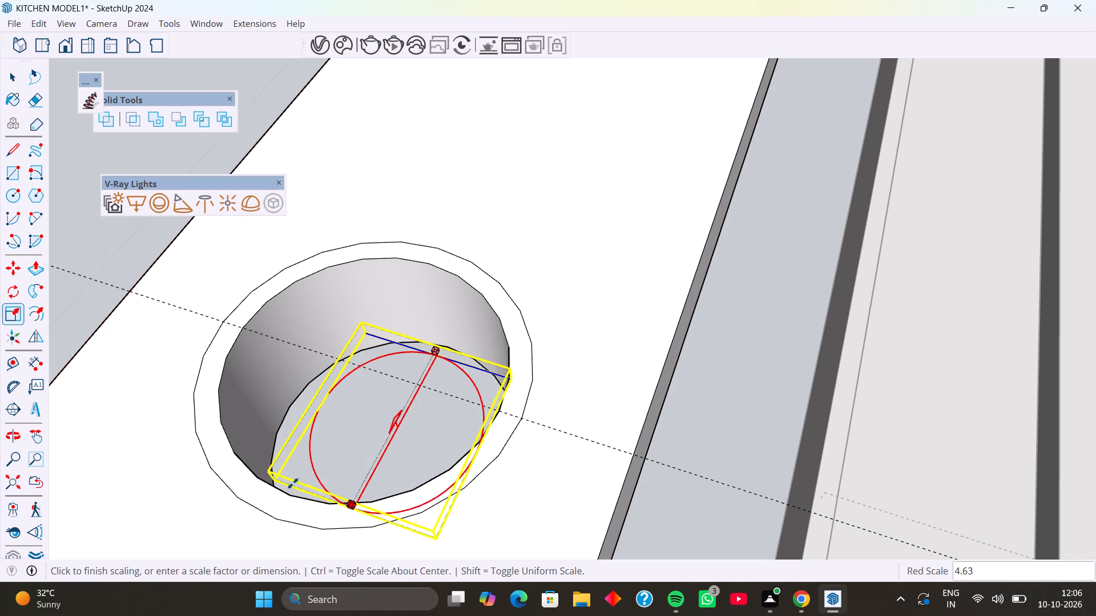
pyautogui.click(361, 499)
# Enlarge the disc light to the hole's inner wall, scaling about 1.68 along green and 1.64 along red.
pyautogui.moveTo(412, 456); pyautogui.dragTo(517, 394, button='middle')
pyautogui.scroll(3, 347, 439)
pyautogui.click(352, 440)
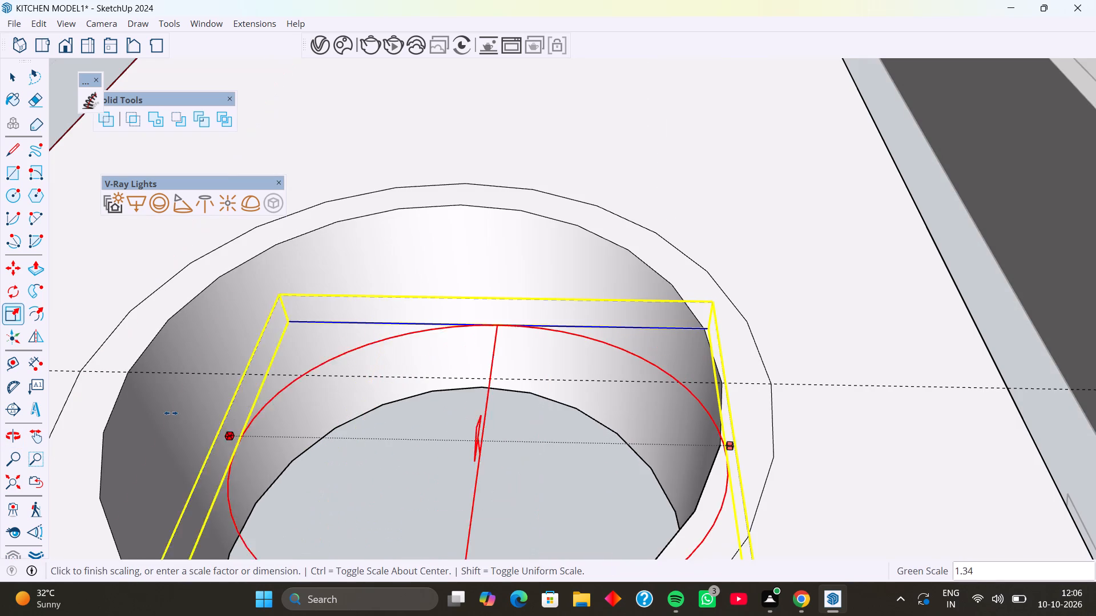
pyautogui.click(124, 400)
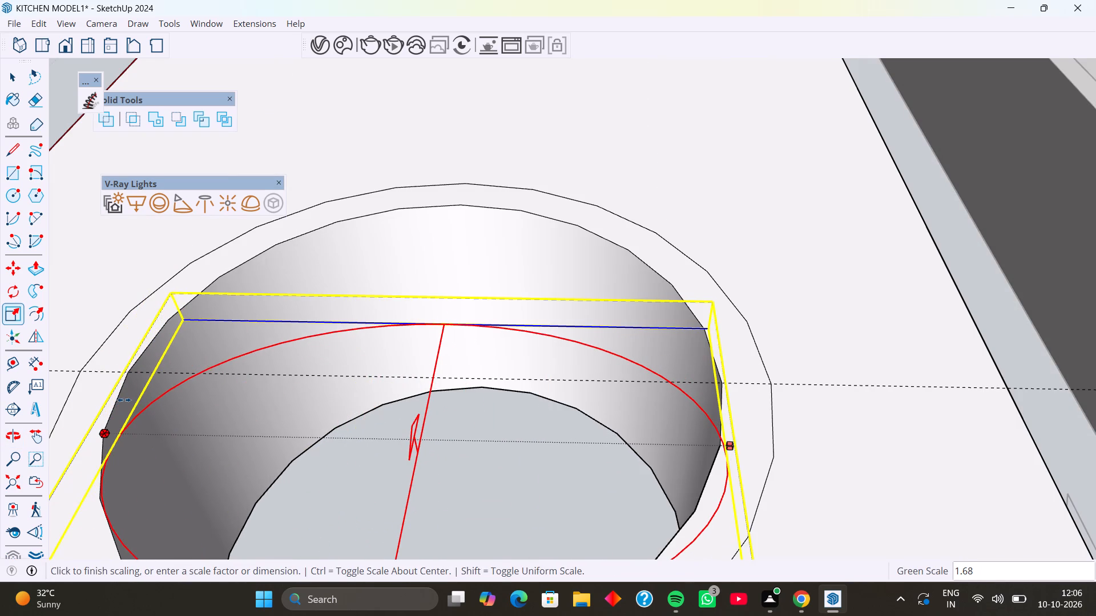
pyautogui.click(444, 311)
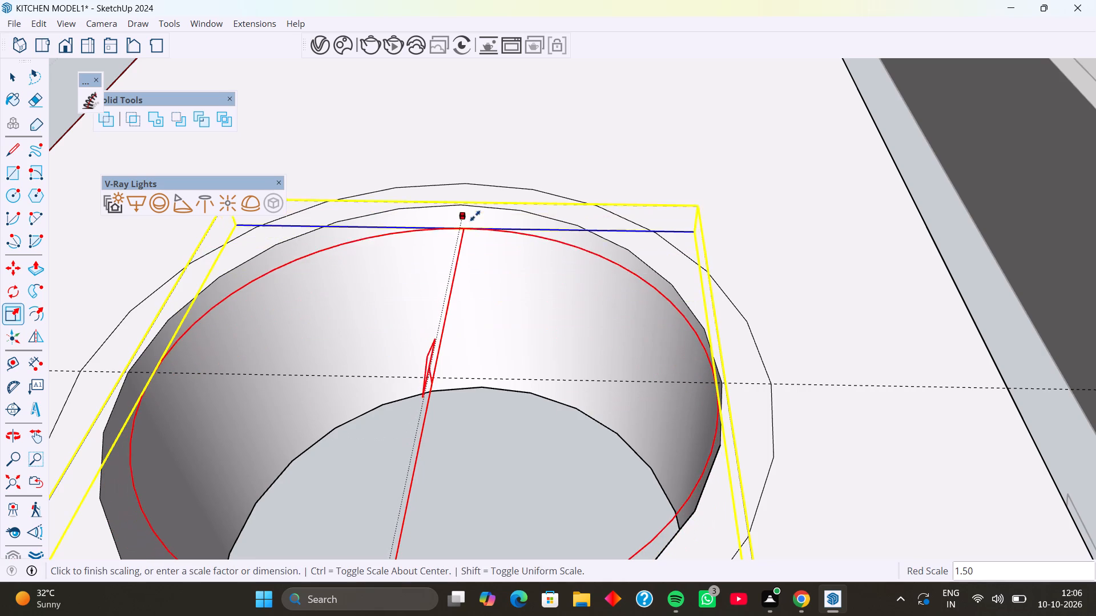
pyautogui.click(475, 193)
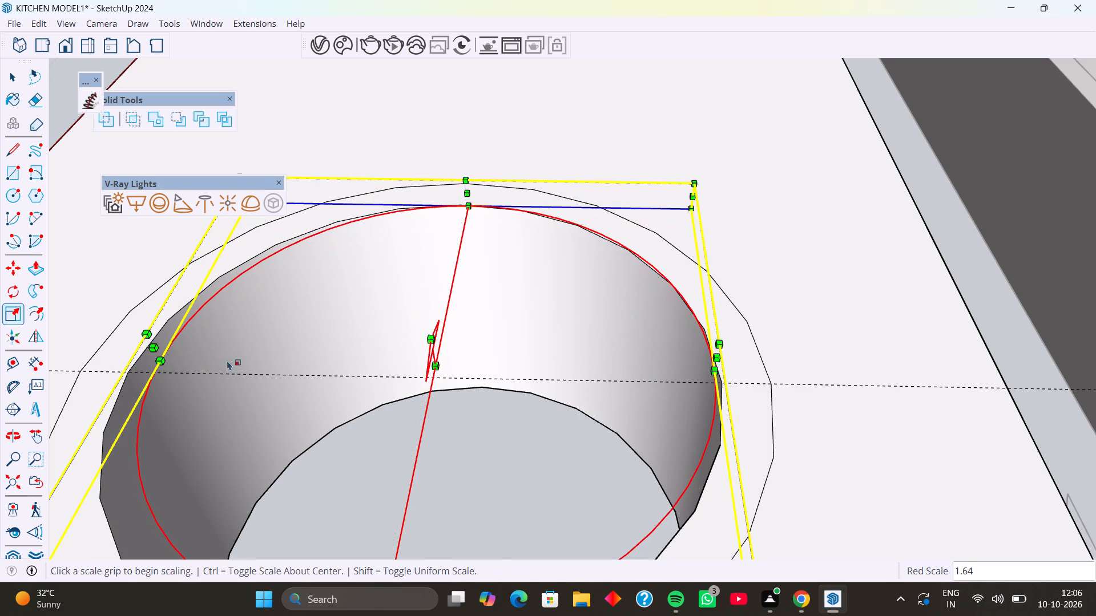
# Fine-tune the disc light to the hole's inner edge, scaling about 1.06 along red and 1.04 and 1.01 along green.
pyautogui.scroll(-8, 249, 356)
pyautogui.moveTo(309, 455); pyautogui.dragTo(483, 494, button='middle')
pyautogui.scroll(-3, 451, 426)
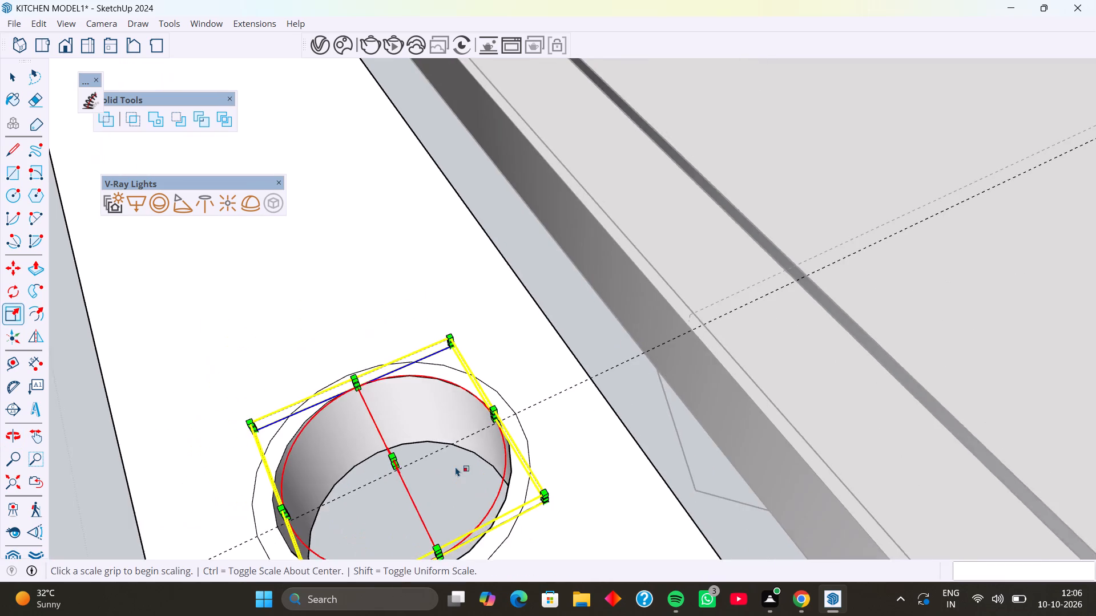
pyautogui.keyDown('shift'); pyautogui.moveTo(442, 453); pyautogui.dragTo(440, 325, button='middle'); pyautogui.keyUp('shift')
pyautogui.moveTo(458, 390); pyautogui.dragTo(467, 506, button='middle')
pyautogui.scroll(3, 448, 342)
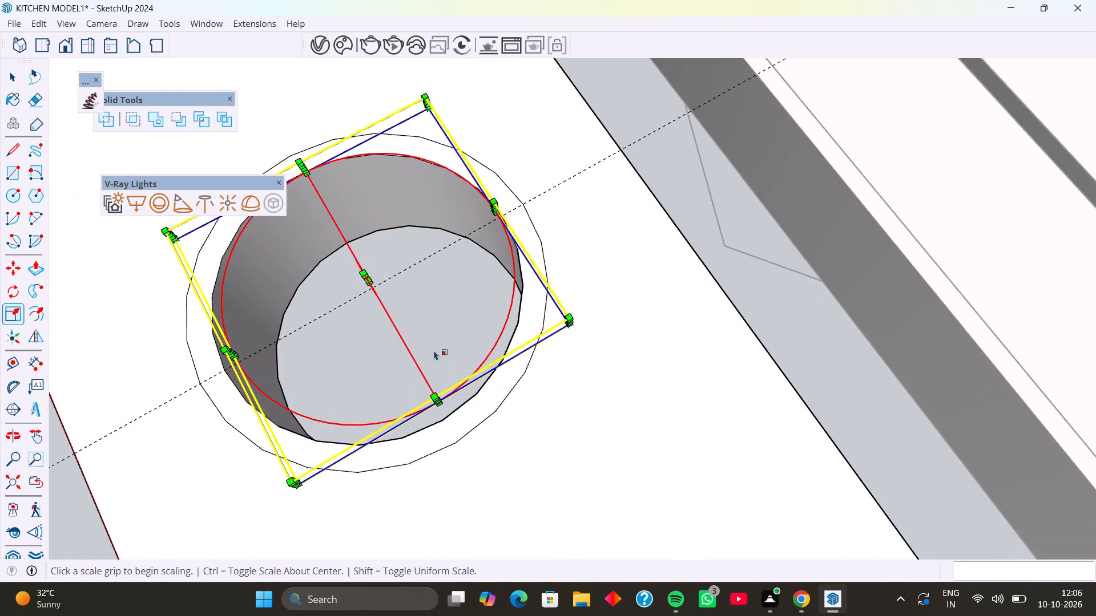
pyautogui.scroll(3, 434, 350)
pyautogui.click(446, 424)
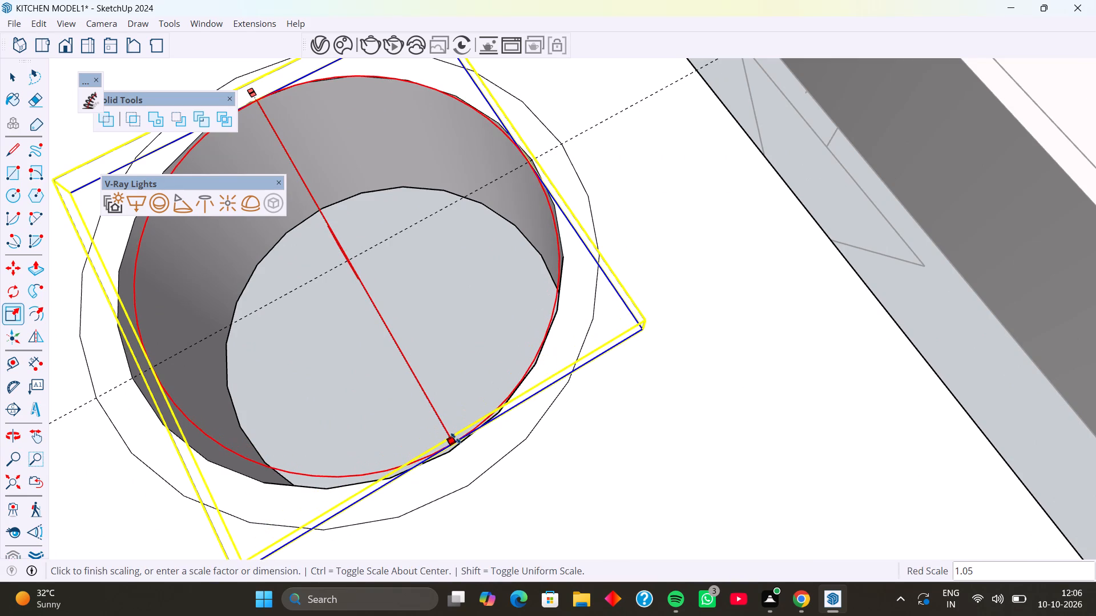
pyautogui.click(458, 441)
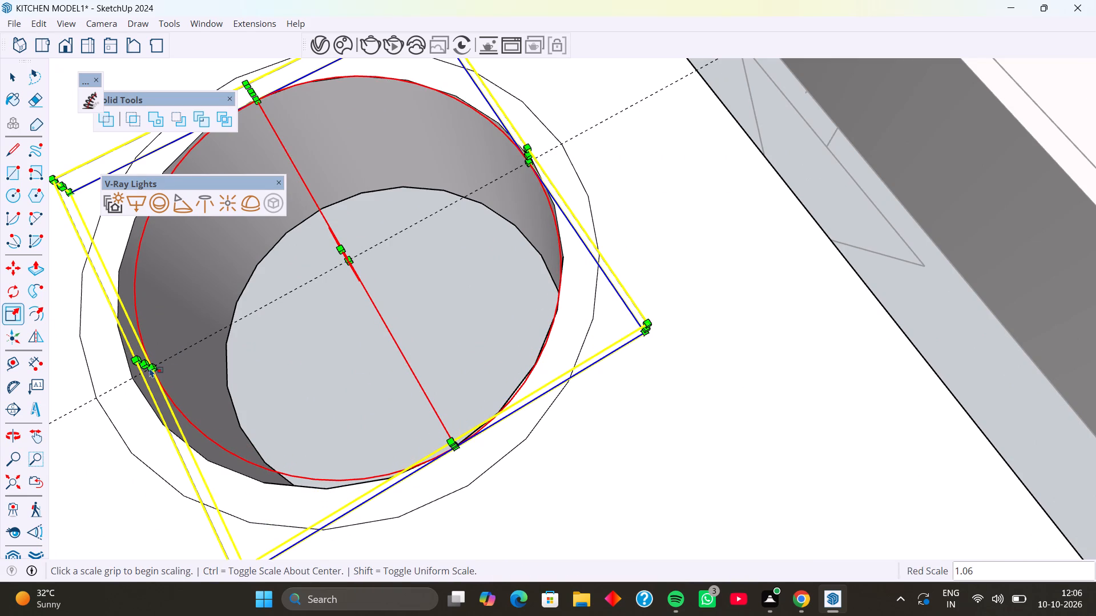
pyautogui.click(148, 364)
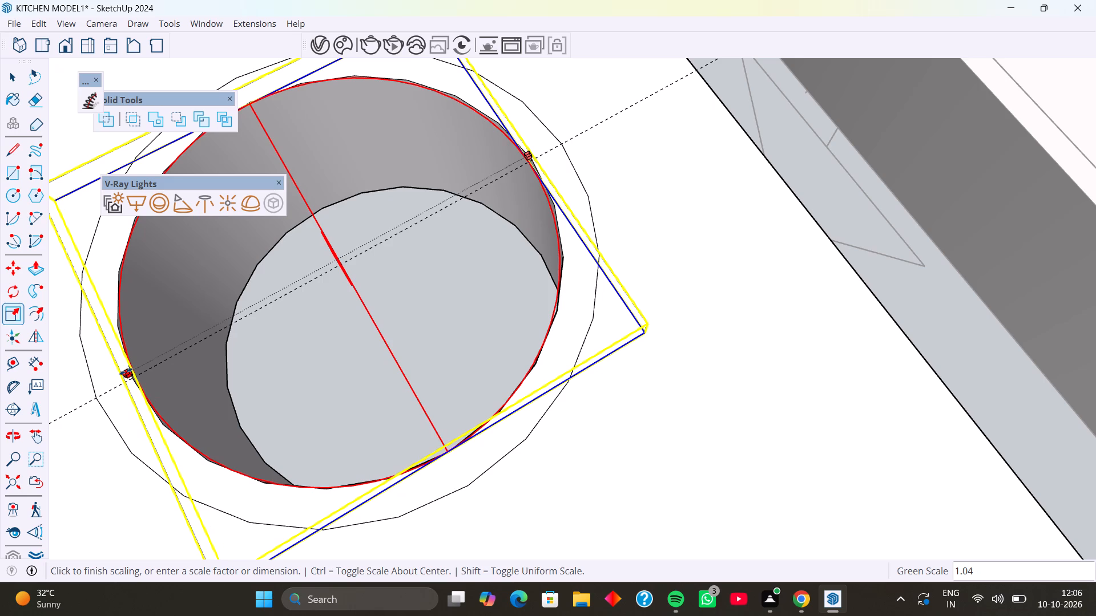
pyautogui.click(126, 371)
pyautogui.scroll(-4, 354, 366)
pyautogui.moveTo(462, 259); pyautogui.dragTo(369, 273, button='middle')
pyautogui.scroll(10, 493, 240)
pyautogui.click(469, 184)
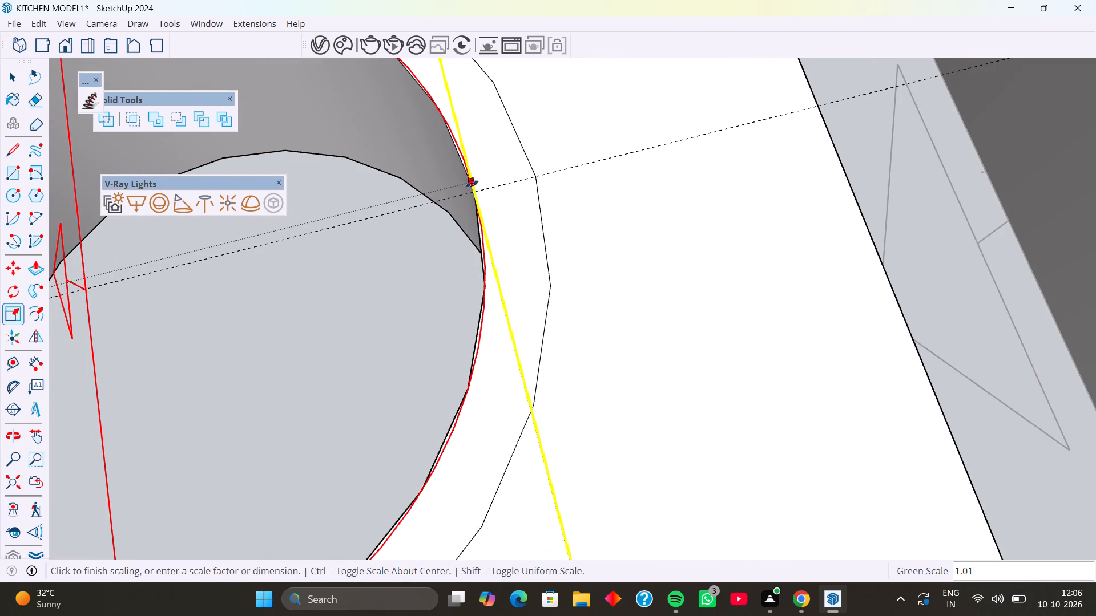
pyautogui.click(472, 184)
# Move the disc light about 1 5/16" down the blue axis so it sits recessed inside the hole.
pyautogui.scroll(-10, 396, 244)
pyautogui.moveTo(364, 310); pyautogui.dragTo(371, 268, button='middle')
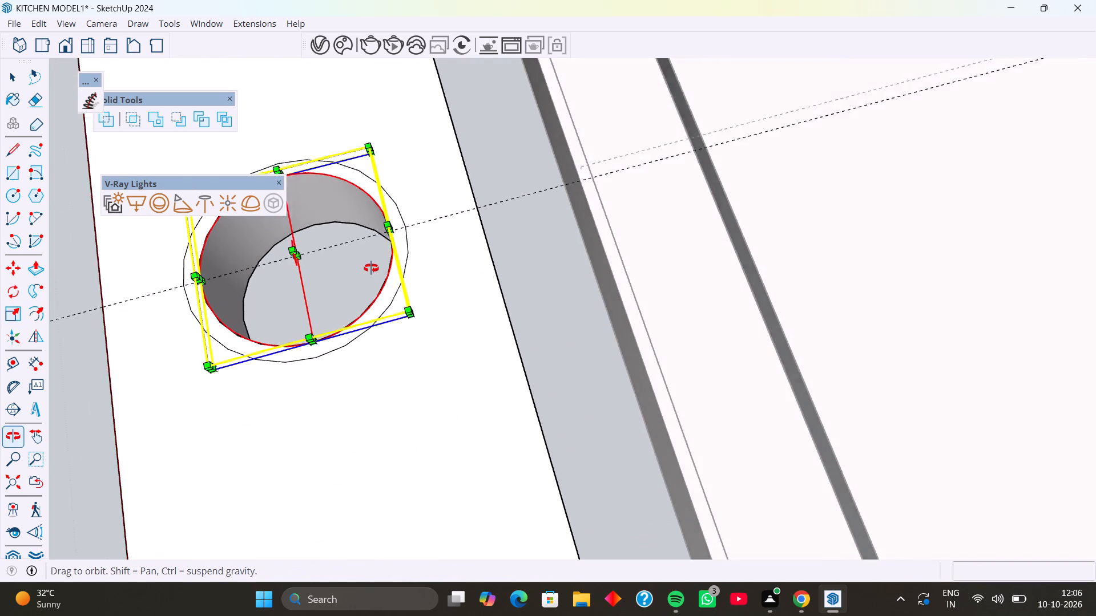
pyautogui.moveTo(371, 268); pyautogui.dragTo(373, 236, button='middle')
pyautogui.moveTo(353, 293); pyautogui.dragTo(366, 269, button='middle')
pyautogui.press('m')
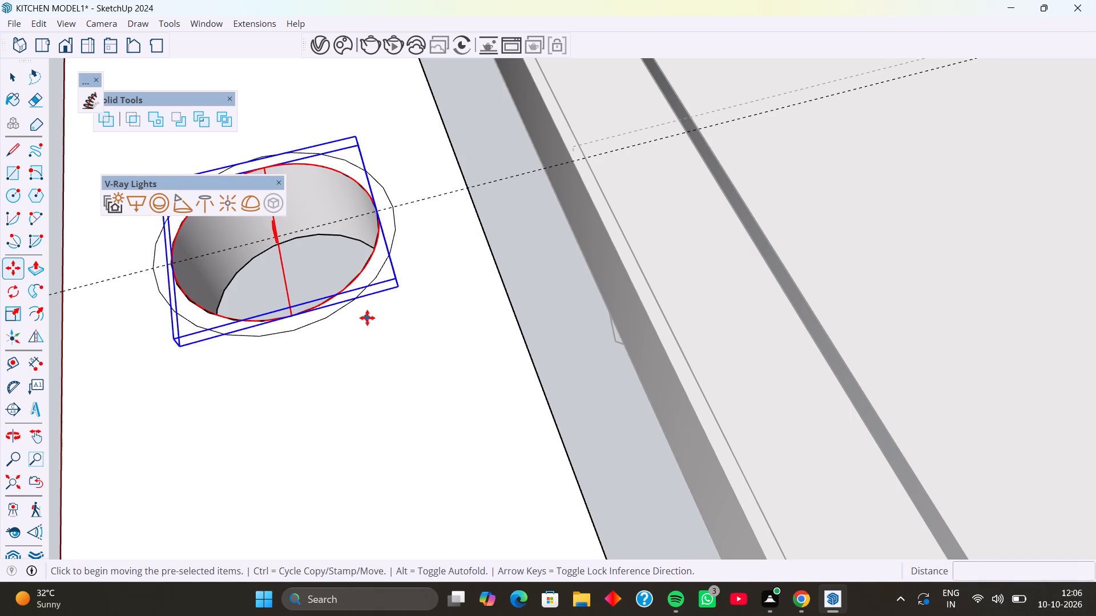
pyautogui.moveTo(367, 318); pyautogui.dragTo(353, 227, button='middle')
pyautogui.scroll(4, 374, 291)
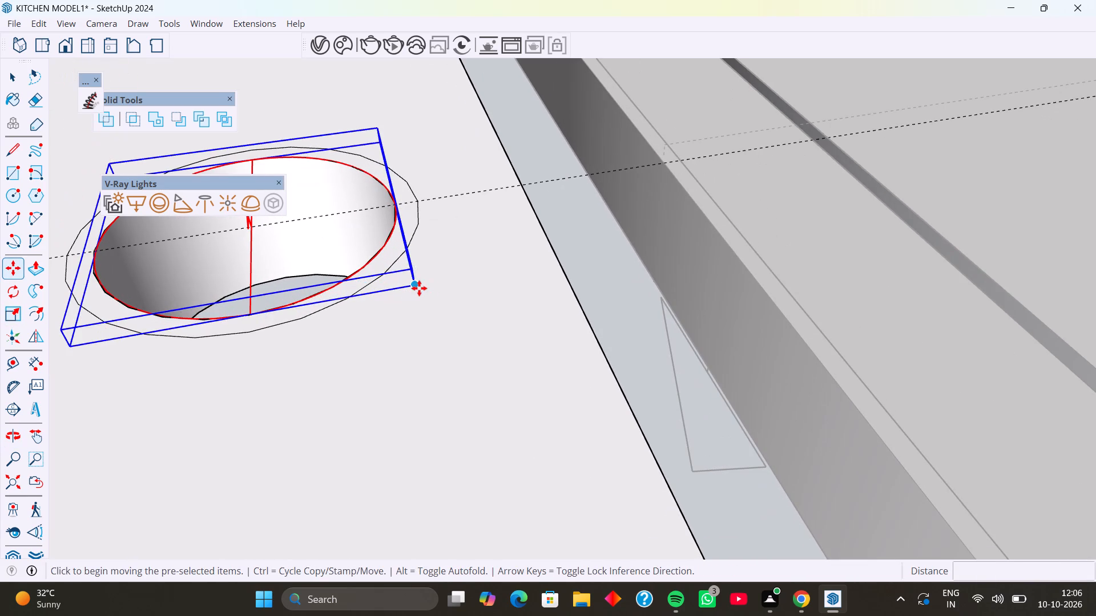
pyautogui.click(416, 286)
pyautogui.press('Up')
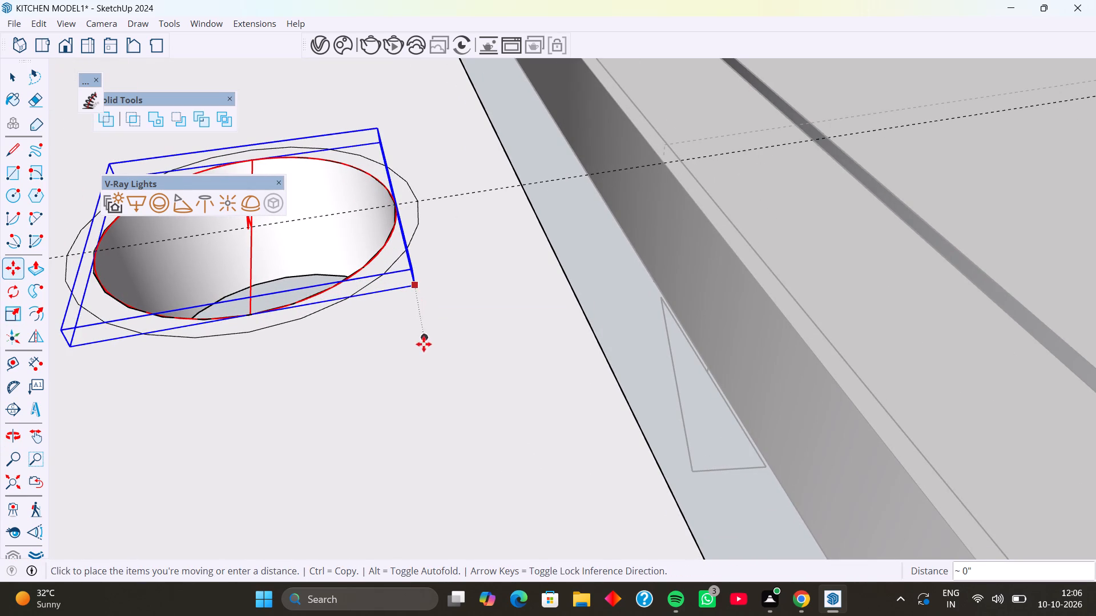
pyautogui.moveTo(424, 348); pyautogui.dragTo(424, 254, button='middle')
pyautogui.click(420, 368)
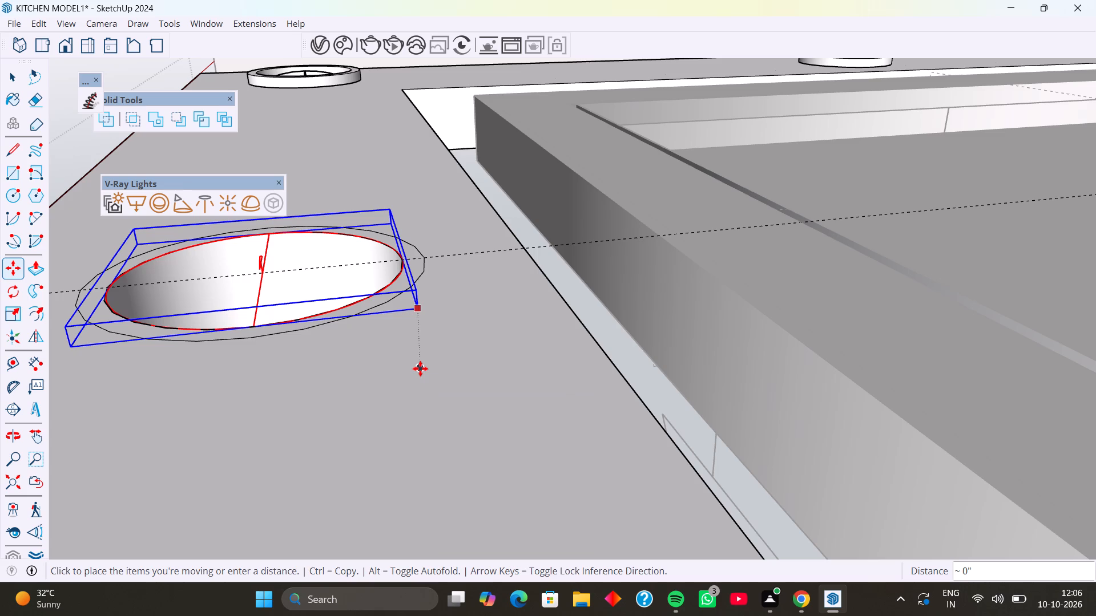
pyautogui.click(418, 307)
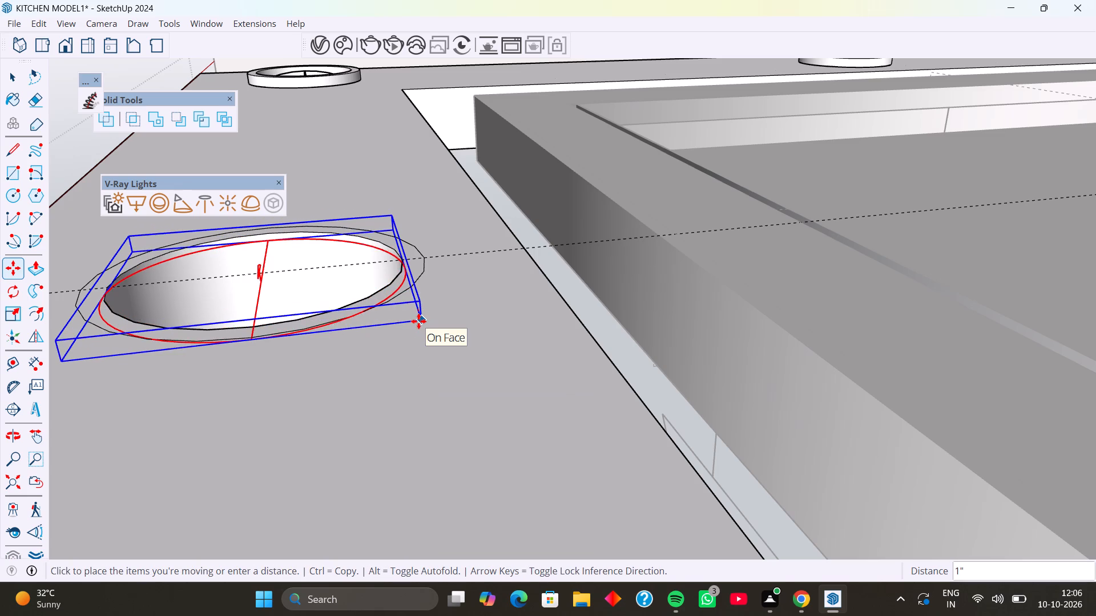
pyautogui.press('Up')
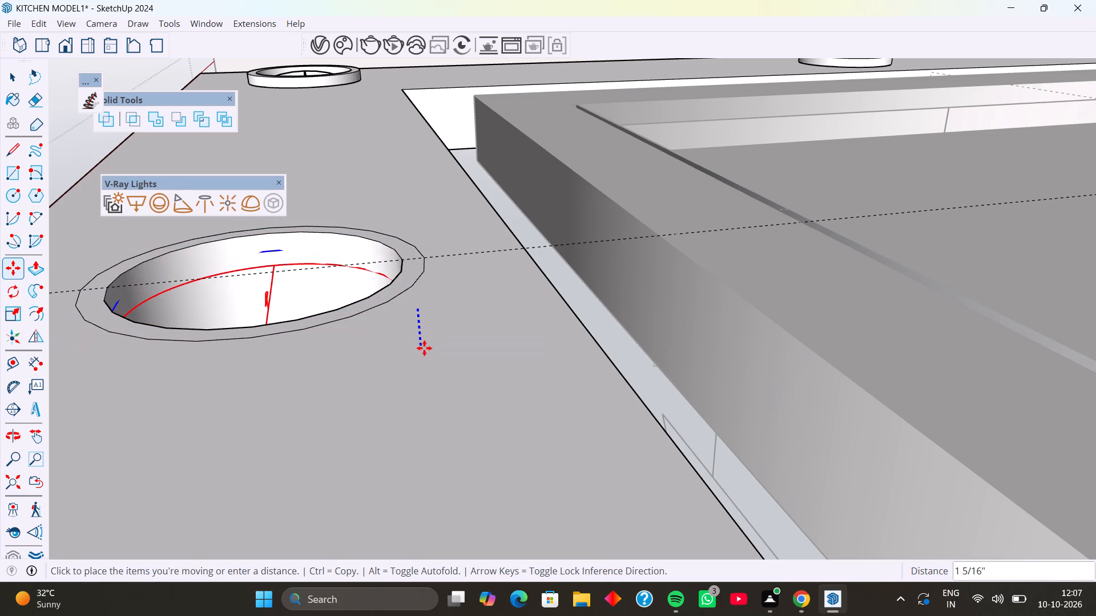
pyautogui.click(424, 348)
pyautogui.press('space')
# Copy the inner wall surface of the empty round hole in the ceiling frame beside the tall cabinet.
pyautogui.scroll(-11, 408, 319)
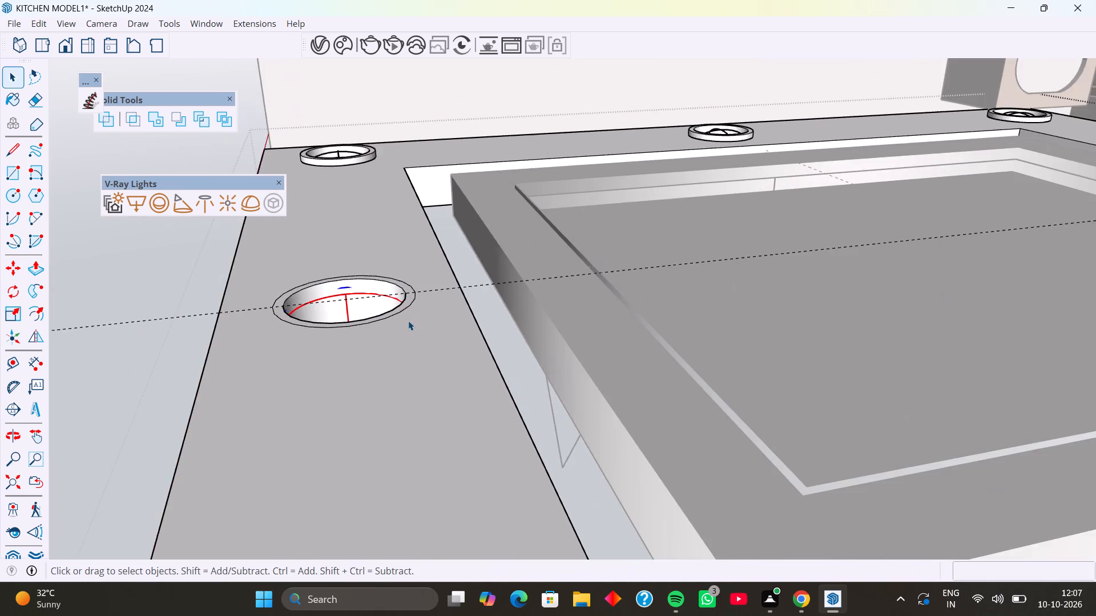
pyautogui.scroll(-20, 408, 321)
pyautogui.scroll(-19, 408, 321)
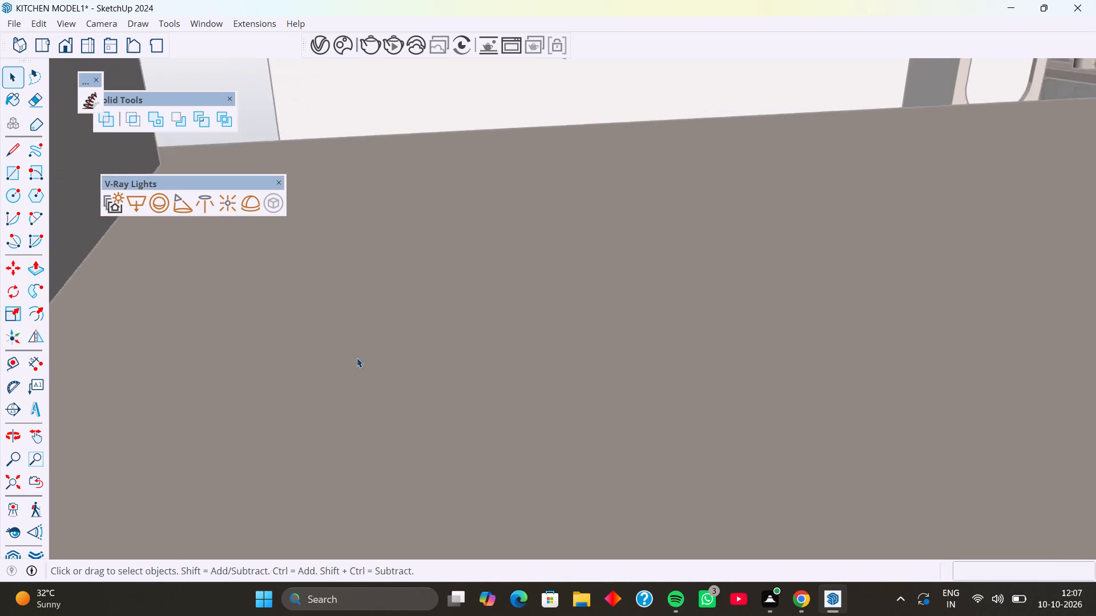
pyautogui.scroll(-20, 357, 358)
pyautogui.scroll(-19, 357, 358)
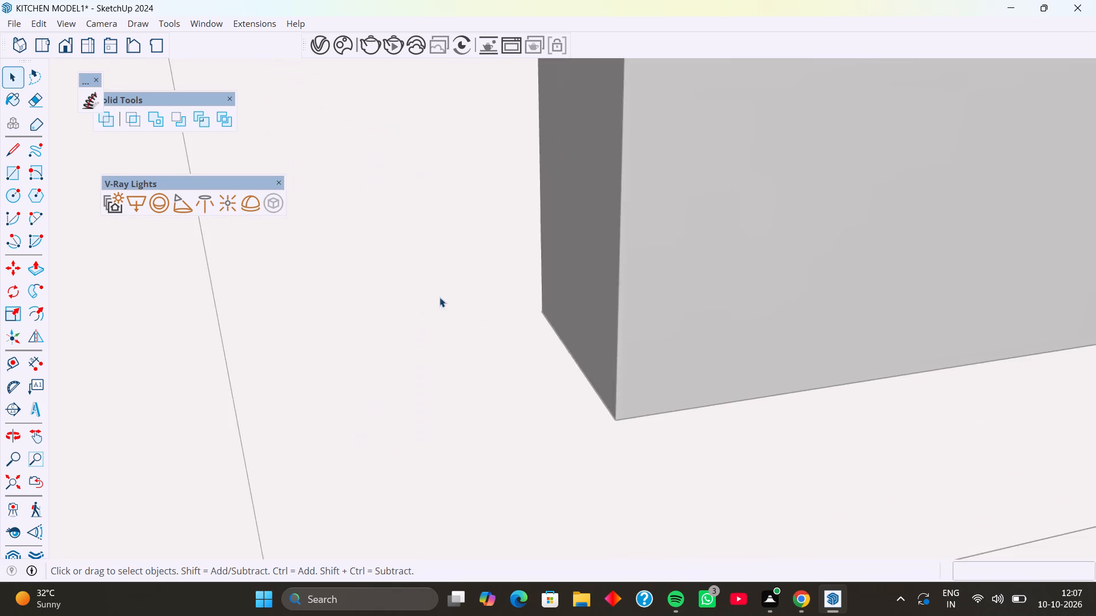
pyautogui.scroll(-20, 440, 297)
pyautogui.scroll(-10, 440, 297)
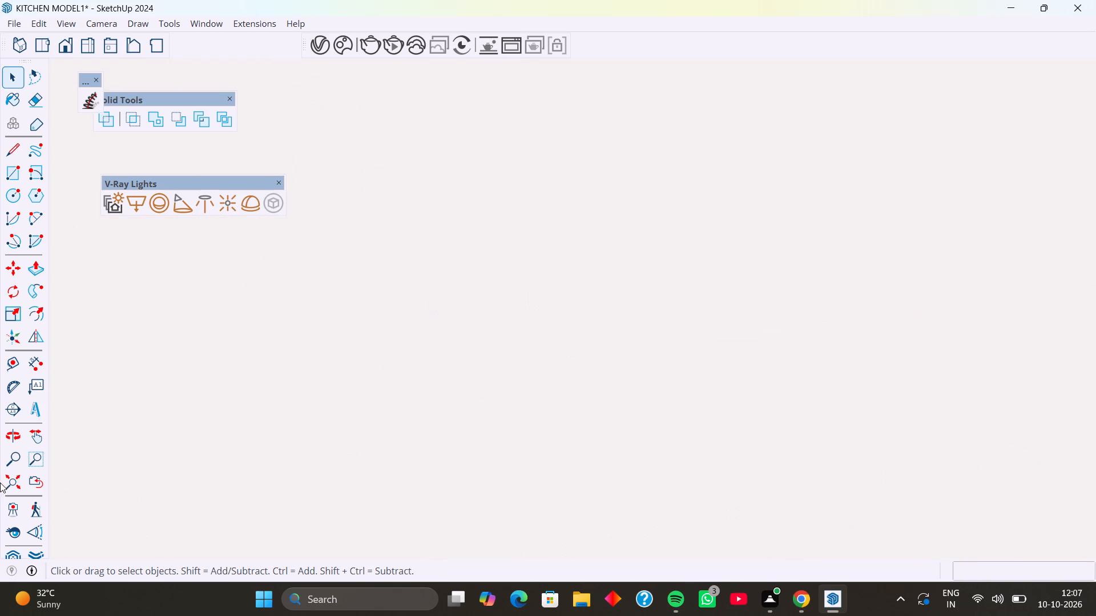
pyautogui.click(15, 489)
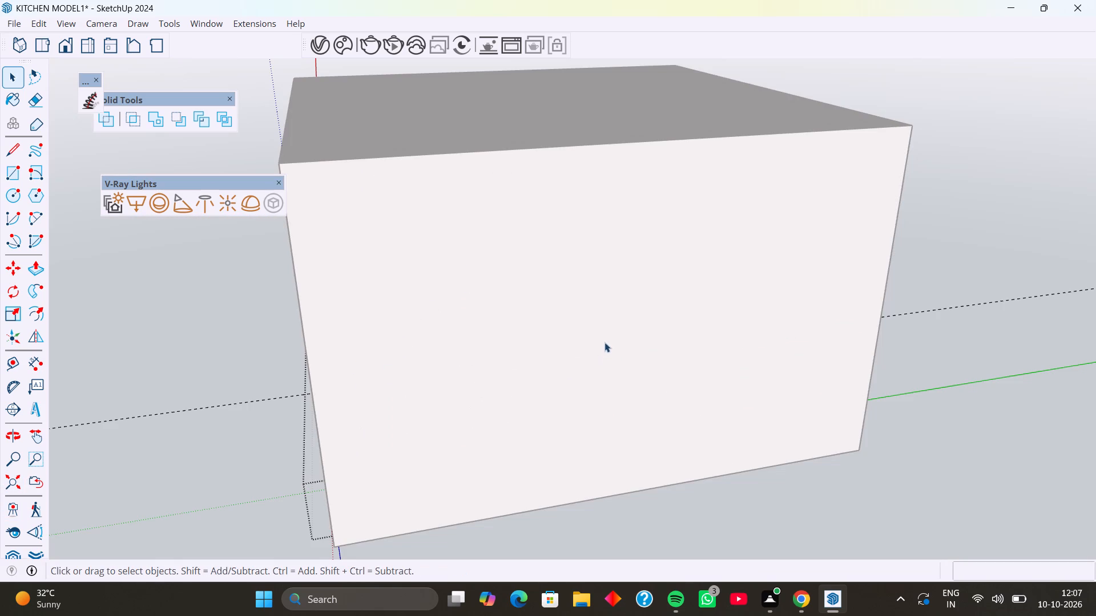
pyautogui.moveTo(522, 270); pyautogui.dragTo(522, 412, button='middle')
pyautogui.moveTo(481, 268); pyautogui.dragTo(527, 455, button='middle')
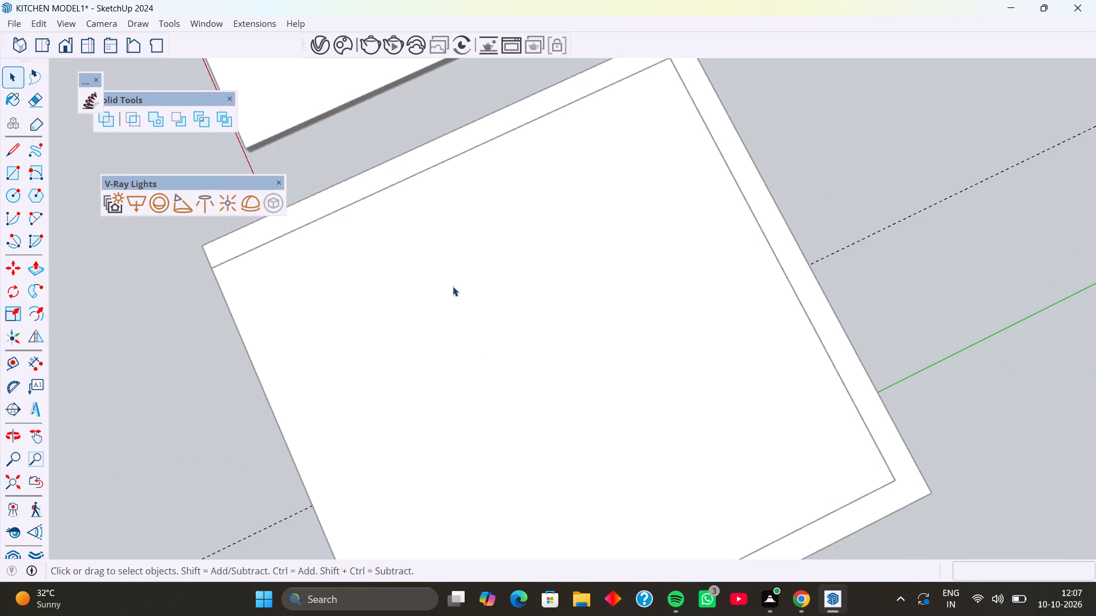
pyautogui.moveTo(452, 285); pyautogui.dragTo(742, 137, button='middle')
pyautogui.moveTo(428, 396); pyautogui.dragTo(631, 234, button='middle')
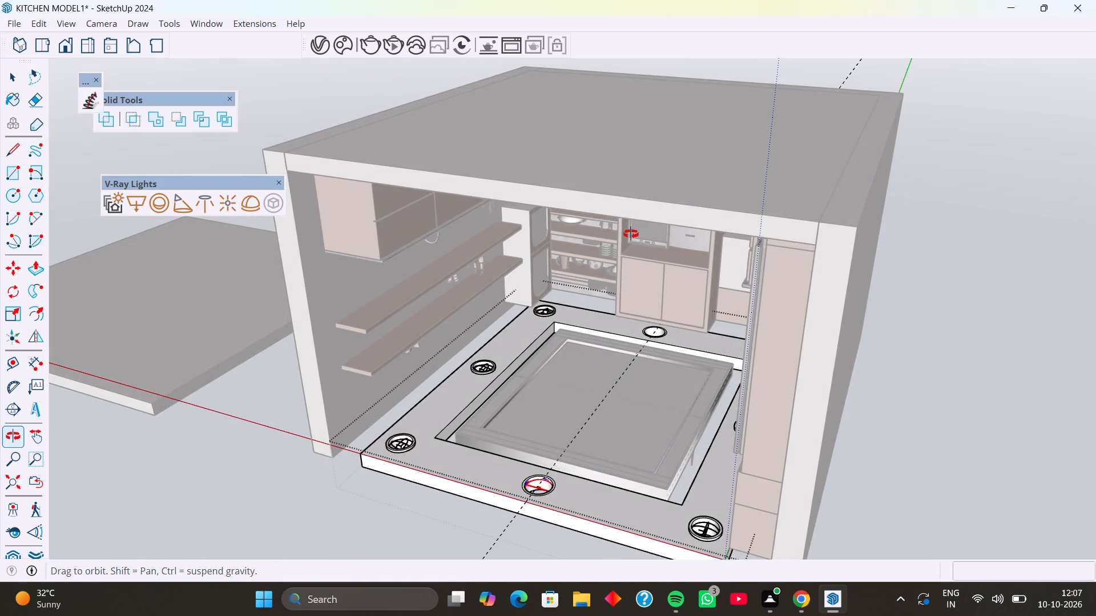
pyautogui.moveTo(631, 234); pyautogui.dragTo(682, 241, button='middle')
pyautogui.scroll(8, 635, 347)
pyautogui.moveTo(681, 331); pyautogui.dragTo(675, 376, button='middle')
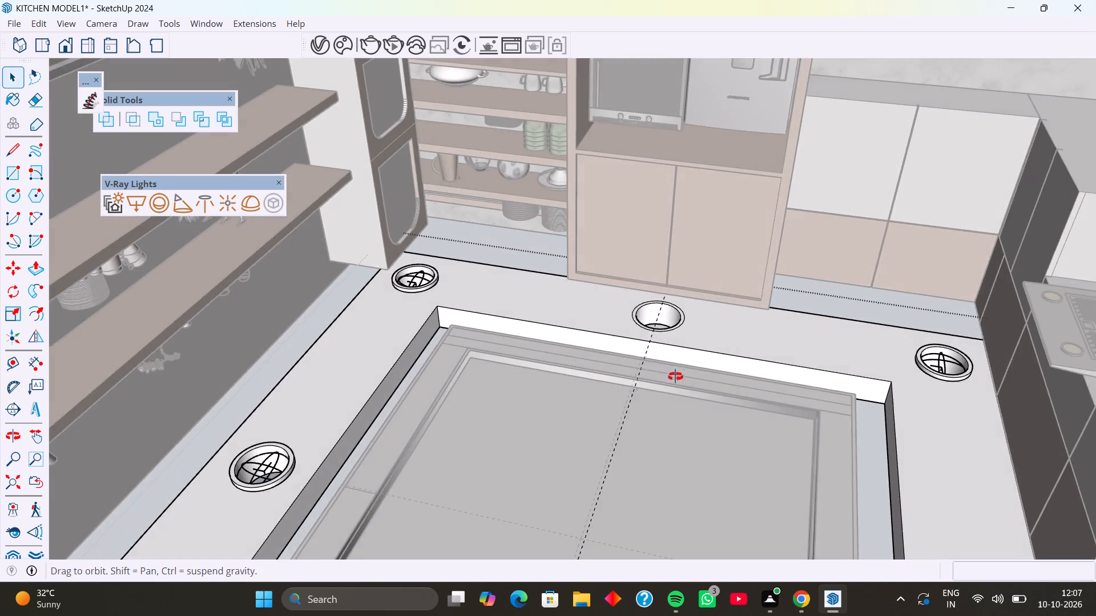
pyautogui.scroll(12, 670, 321)
pyautogui.tripleClick(668, 306)
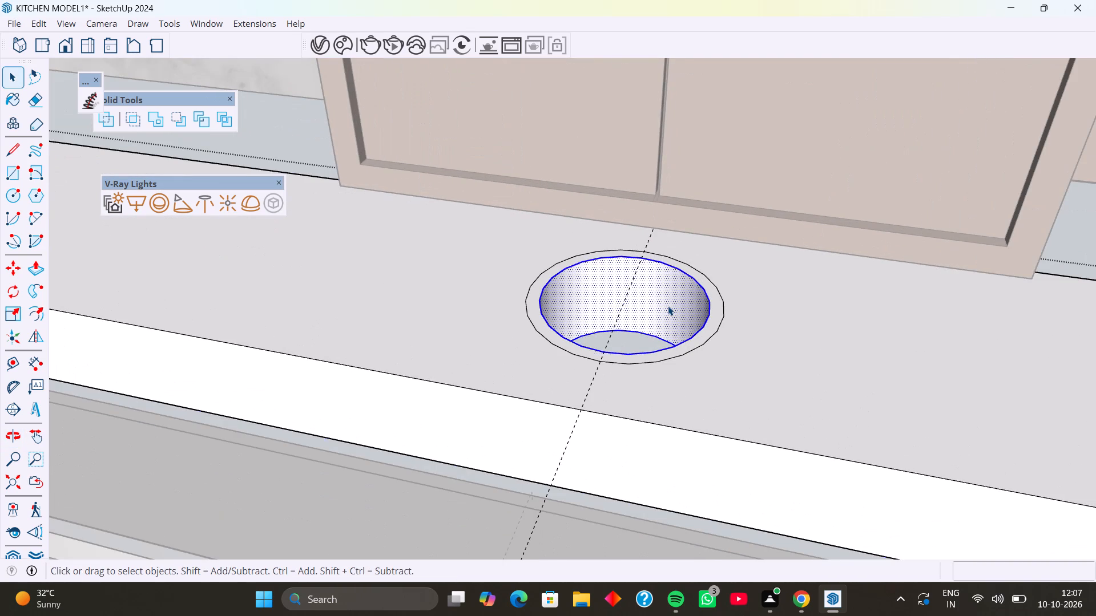
pyautogui.click(664, 303)
pyautogui.click(664, 303)
pyautogui.click(664, 303)
pyautogui.hotkey('ctrl', 'c')
# Leave the ceiling frame's group and paste the copied hole wall in place outside it.
pyautogui.scroll(-8, 664, 303)
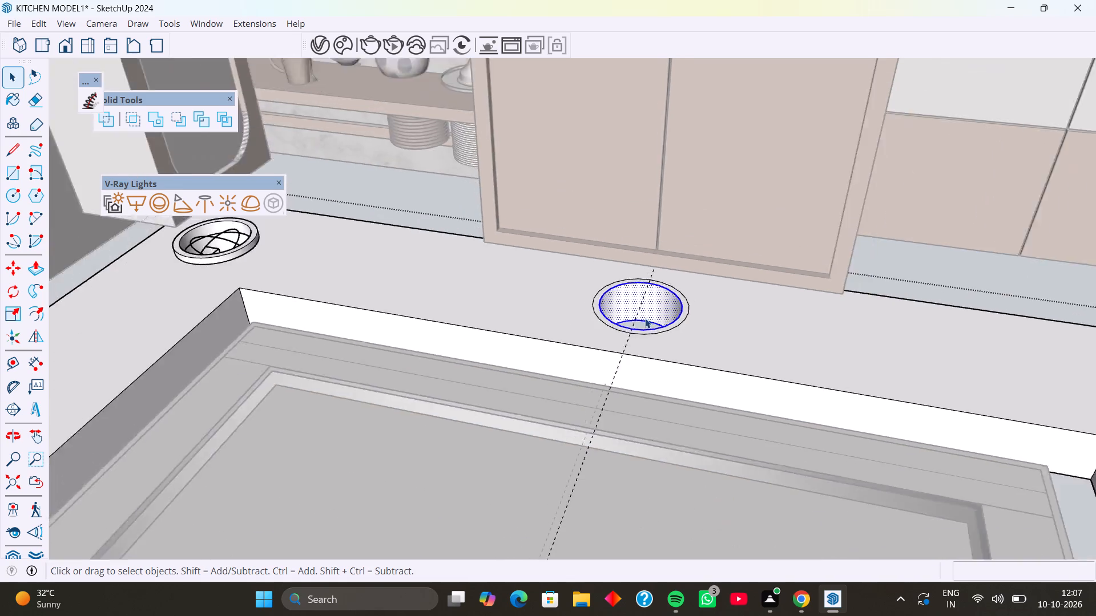
pyautogui.scroll(-17, 645, 318)
pyautogui.click(921, 413)
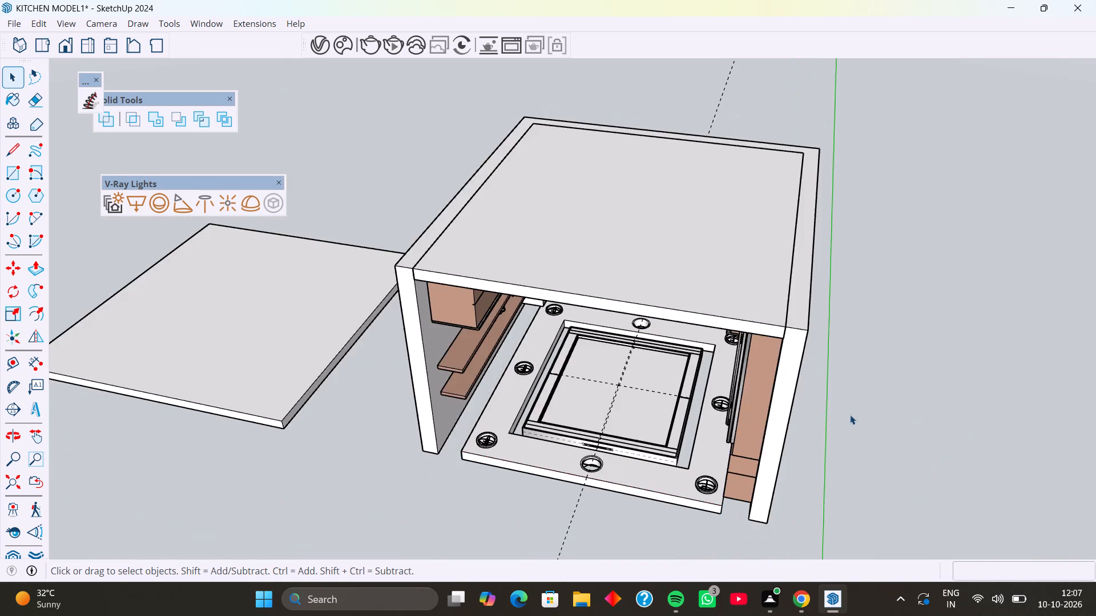
pyautogui.scroll(16, 636, 326)
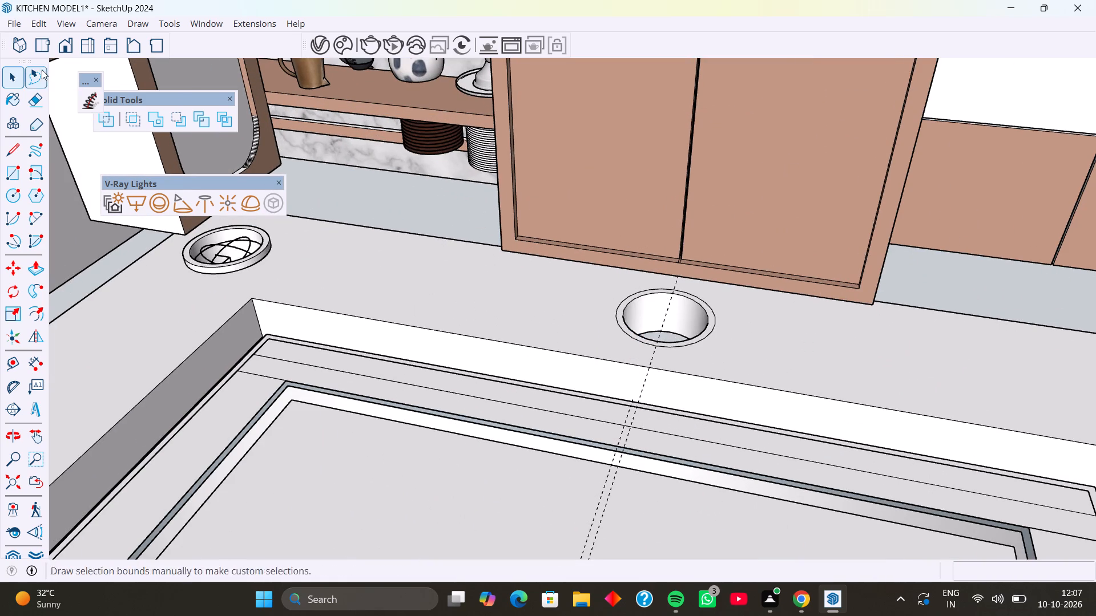
pyautogui.click(38, 21)
pyautogui.click(100, 133)
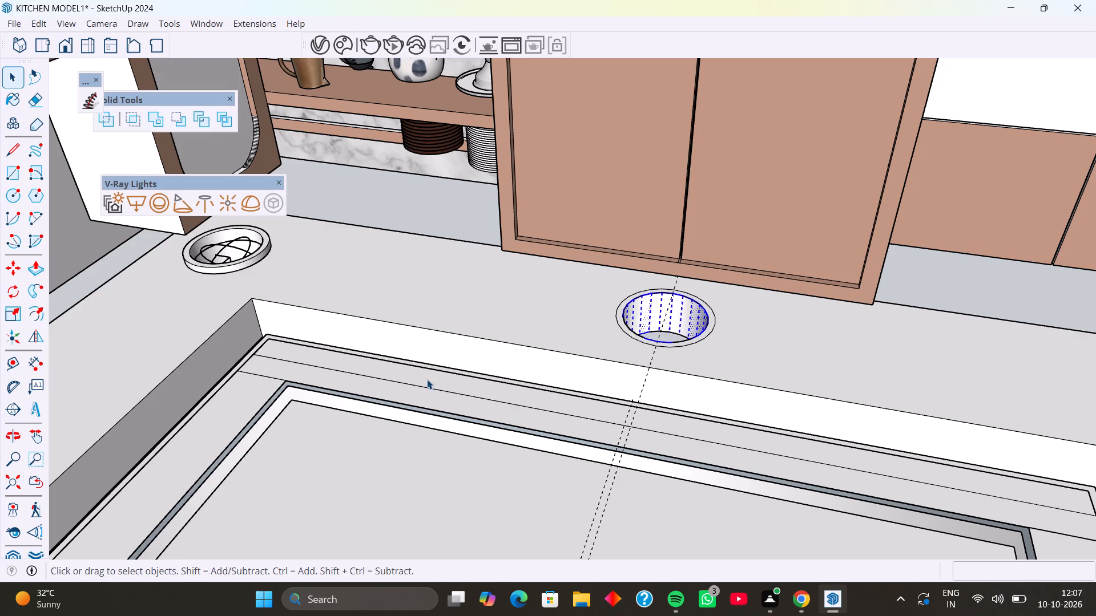
pyautogui.rightClick(667, 312)
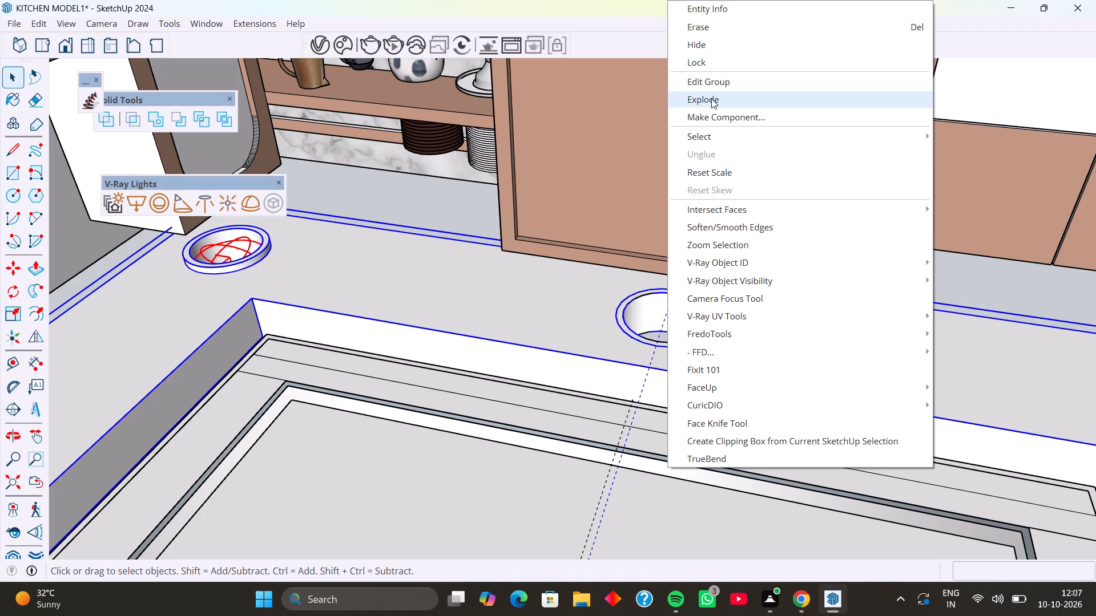
pyautogui.click(540, 533)
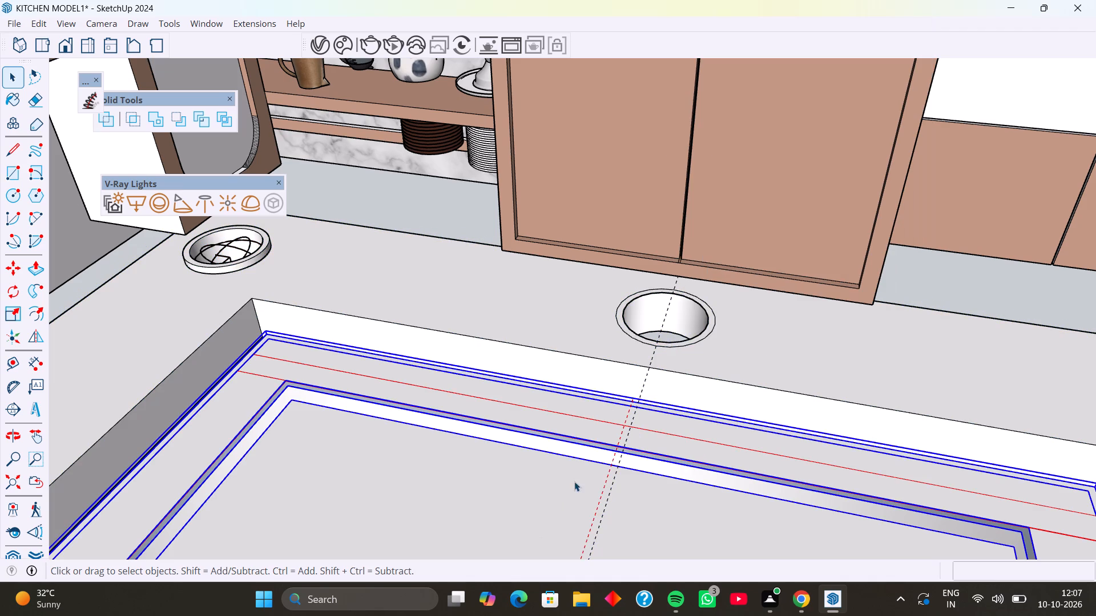
# Paste the copied hole wall in place again, outside the ceiling frame's group, at the empty round hole.
pyautogui.click(684, 326)
pyautogui.doubleClick(684, 323)
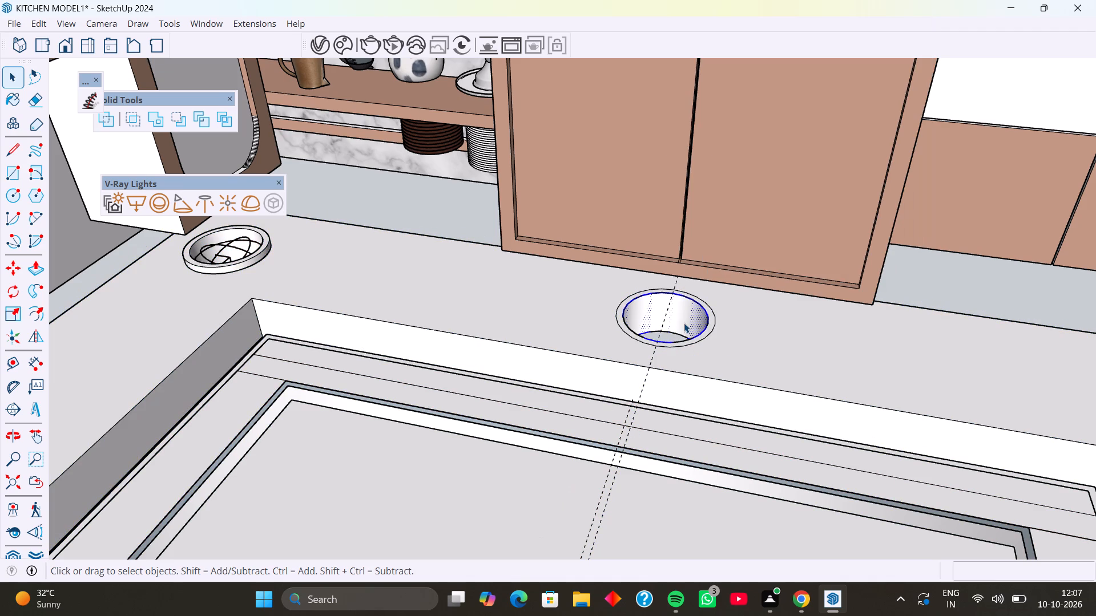
pyautogui.click(546, 470)
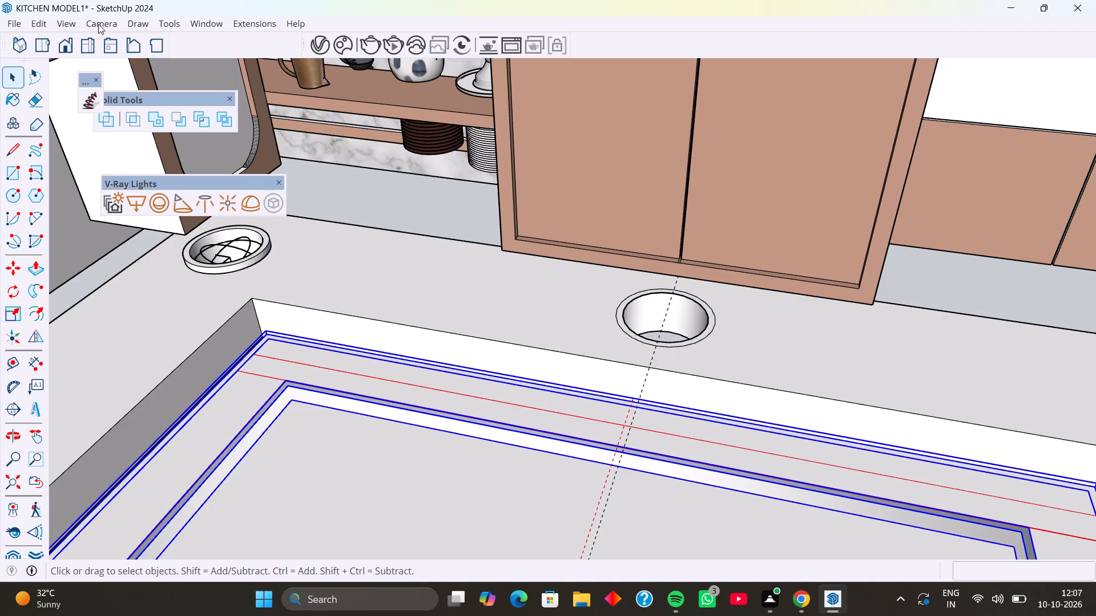
pyautogui.click(37, 23)
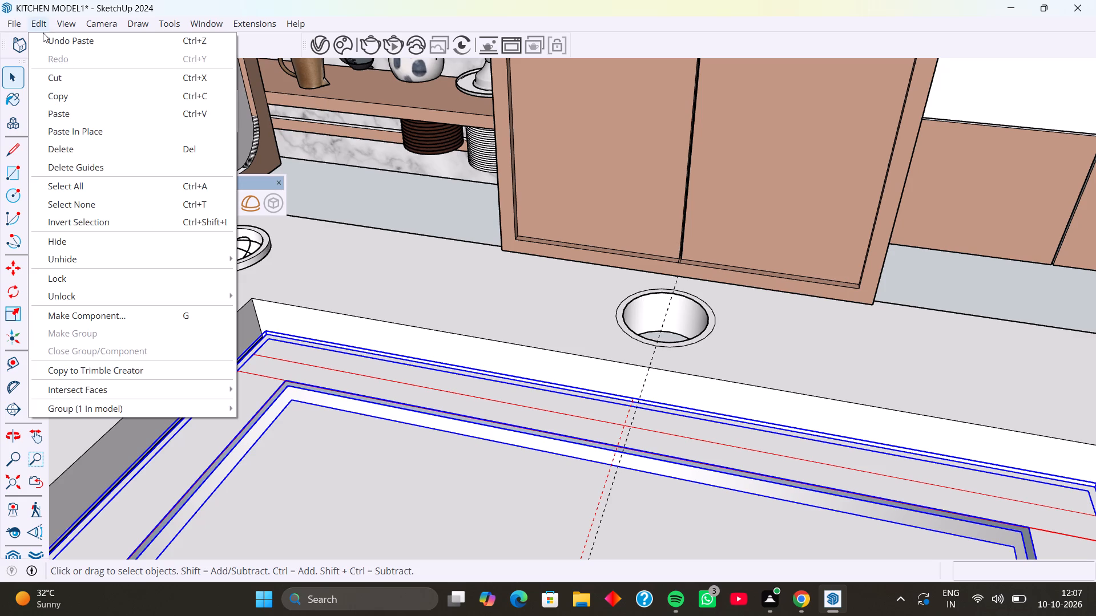
pyautogui.click(114, 135)
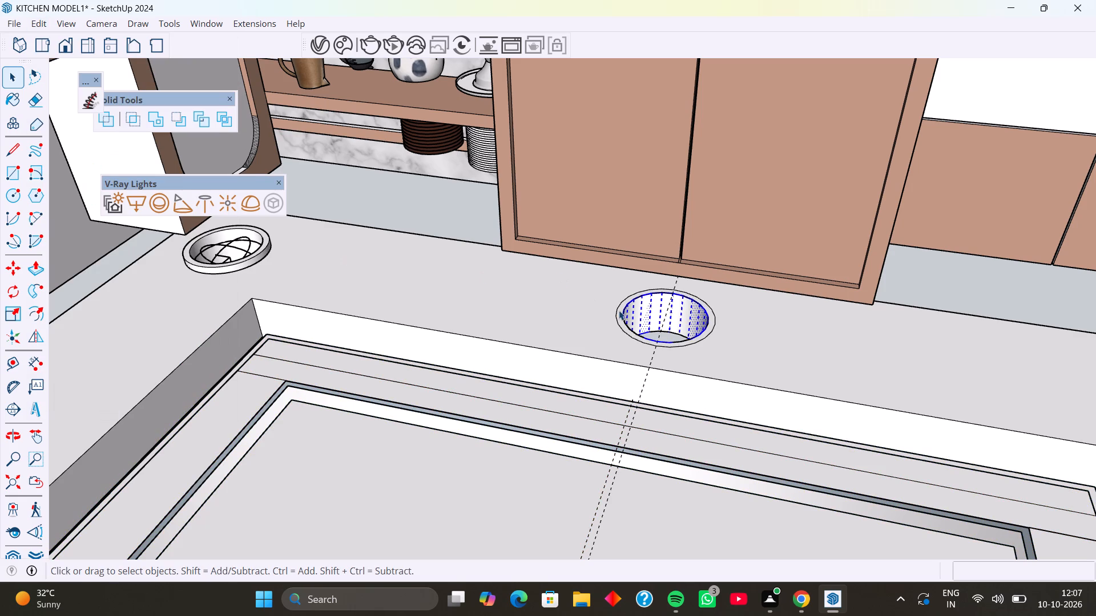
# Group the pasted hole wall and convert the group into a V-Ray mesh light.
pyautogui.rightClick(682, 314)
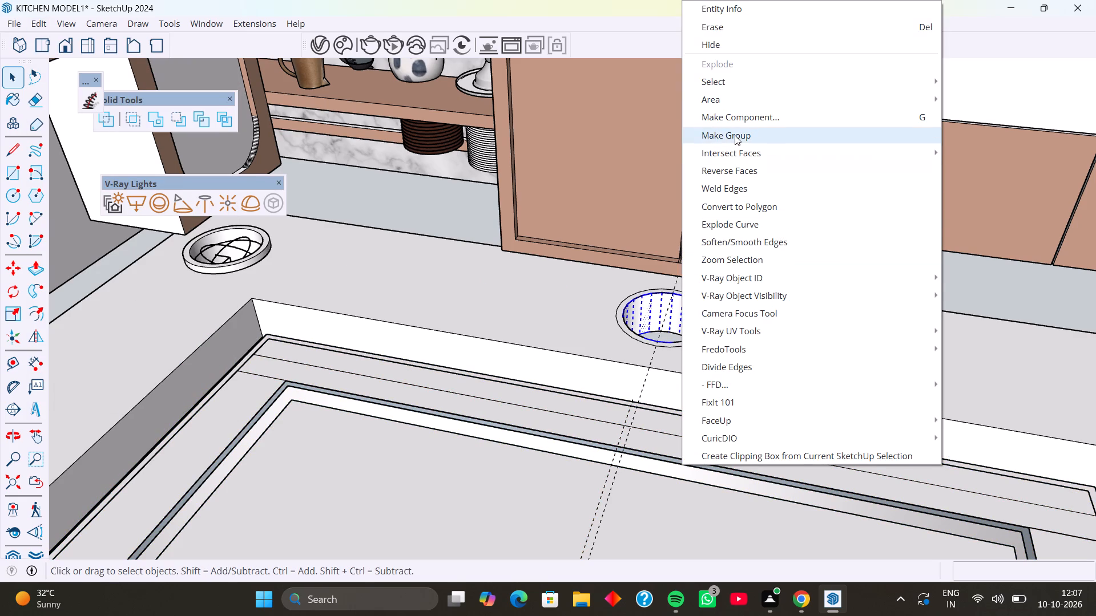
pyautogui.click(735, 135)
pyautogui.click(276, 199)
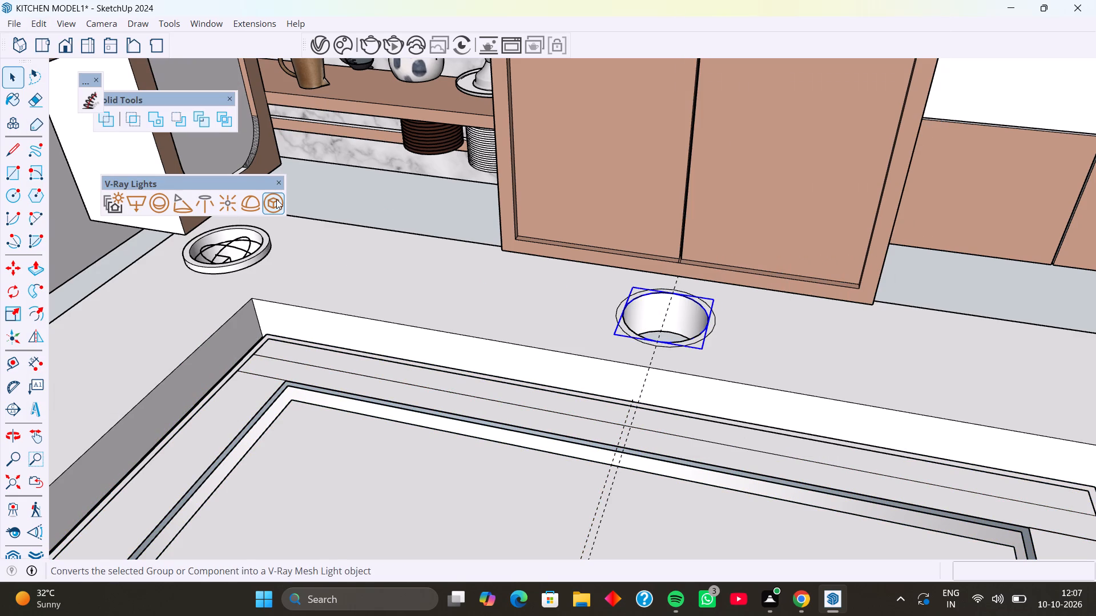
# Move the loose roof slab about 22' 10" along the red axis, corner to corner, to cap the kitchen walls.
pyautogui.scroll(-17, 675, 328)
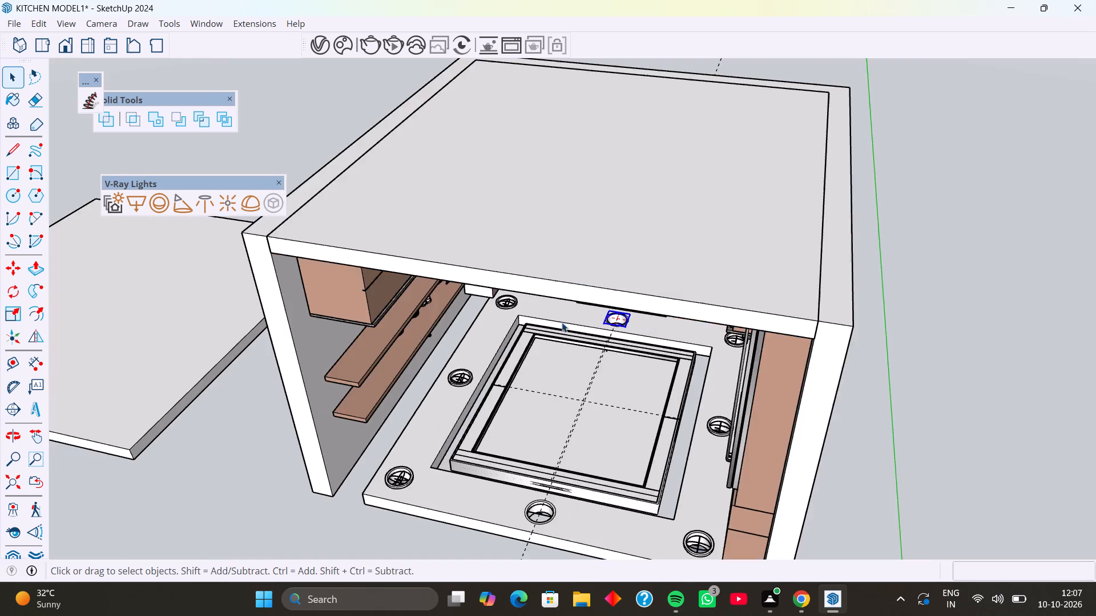
pyautogui.scroll(-6, 562, 322)
pyautogui.moveTo(554, 373); pyautogui.dragTo(603, 110, button='middle')
pyautogui.moveTo(640, 332); pyautogui.dragTo(633, 121, button='middle')
pyautogui.moveTo(602, 363); pyautogui.dragTo(610, 197, button='middle')
pyautogui.moveTo(627, 429); pyautogui.dragTo(644, 264, button='middle')
pyautogui.scroll(3, 589, 388)
pyautogui.moveTo(597, 415); pyautogui.dragTo(586, 400, button='middle')
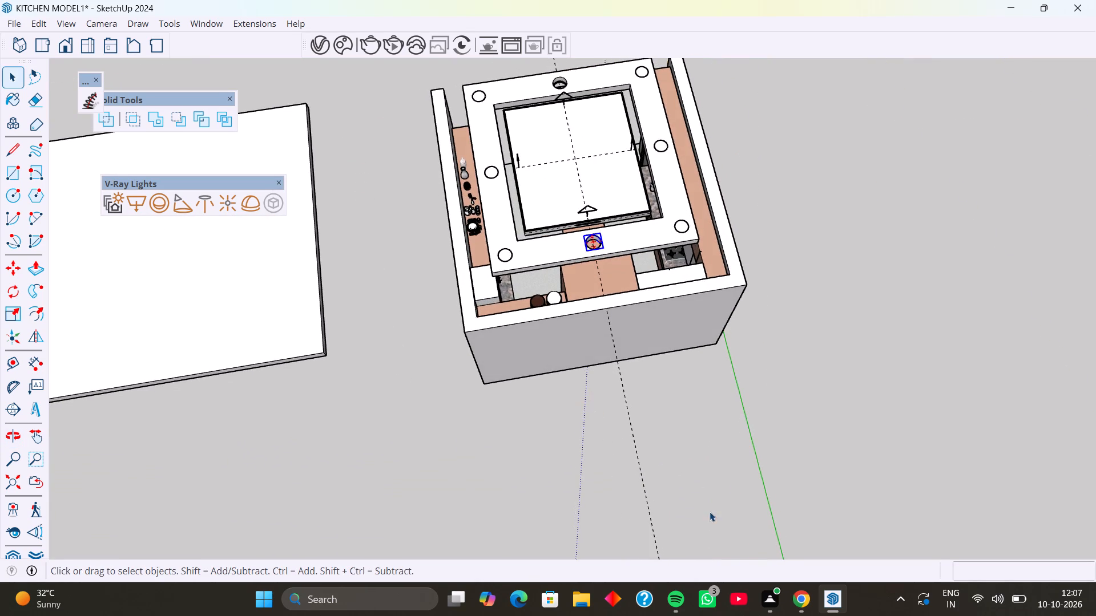
pyautogui.click(727, 506)
pyautogui.click(271, 314)
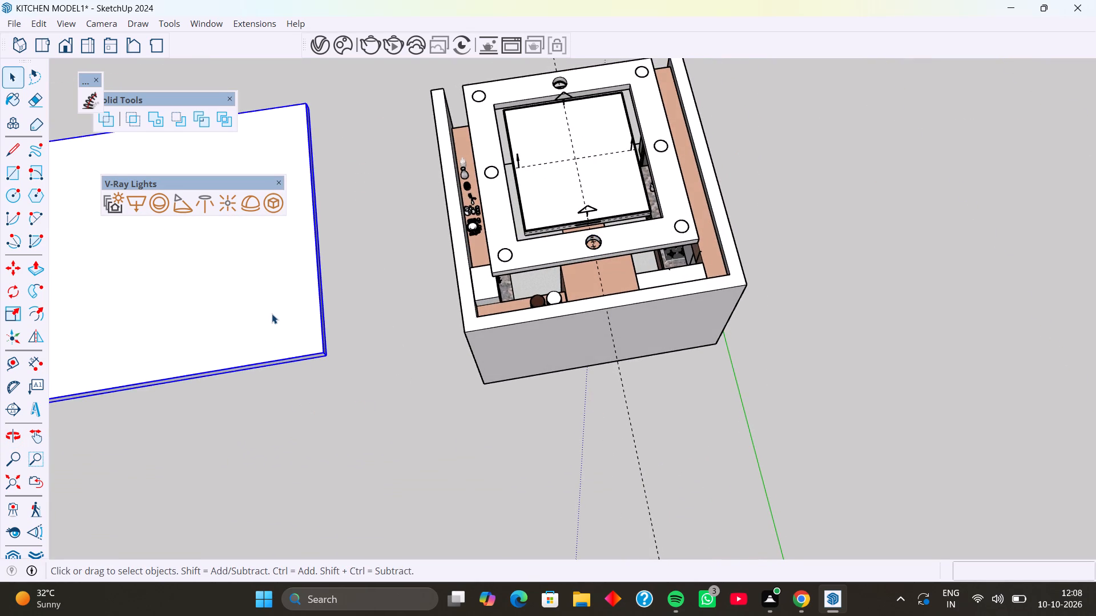
pyautogui.moveTo(335, 404); pyautogui.dragTo(317, 286, button='middle')
pyautogui.scroll(1, 317, 286)
pyautogui.press('m')
pyautogui.scroll(5, 321, 321)
pyautogui.click(321, 297)
pyautogui.scroll(-7, 852, 281)
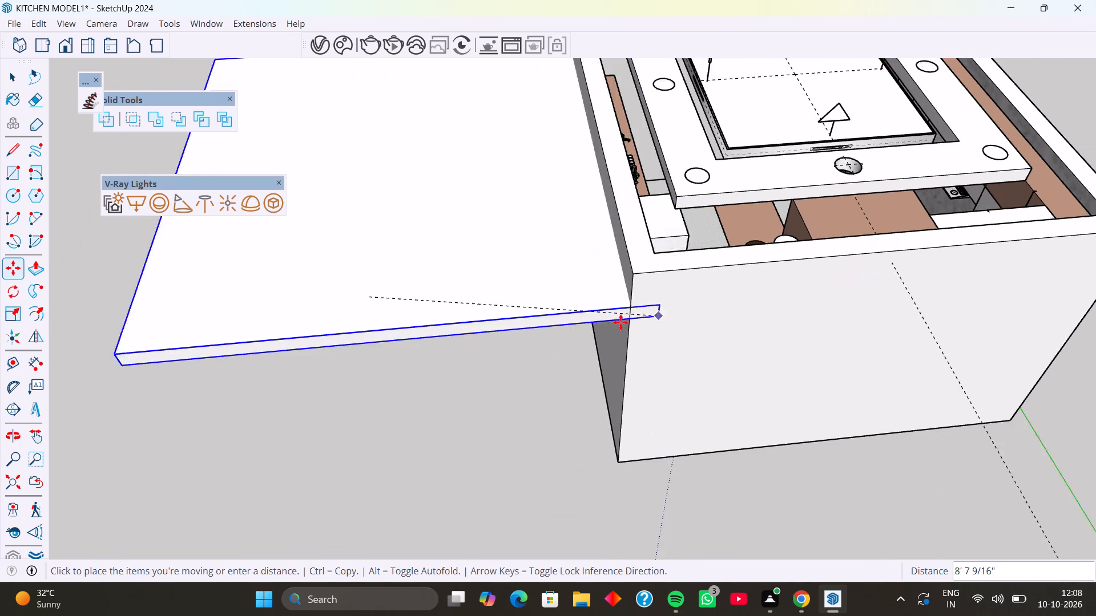
pyautogui.scroll(-6, 620, 322)
pyautogui.keyDown('shift'); pyautogui.moveTo(651, 299); pyautogui.dragTo(482, 302, button='middle'); pyautogui.keyUp('shift')
pyautogui.scroll(9, 644, 299)
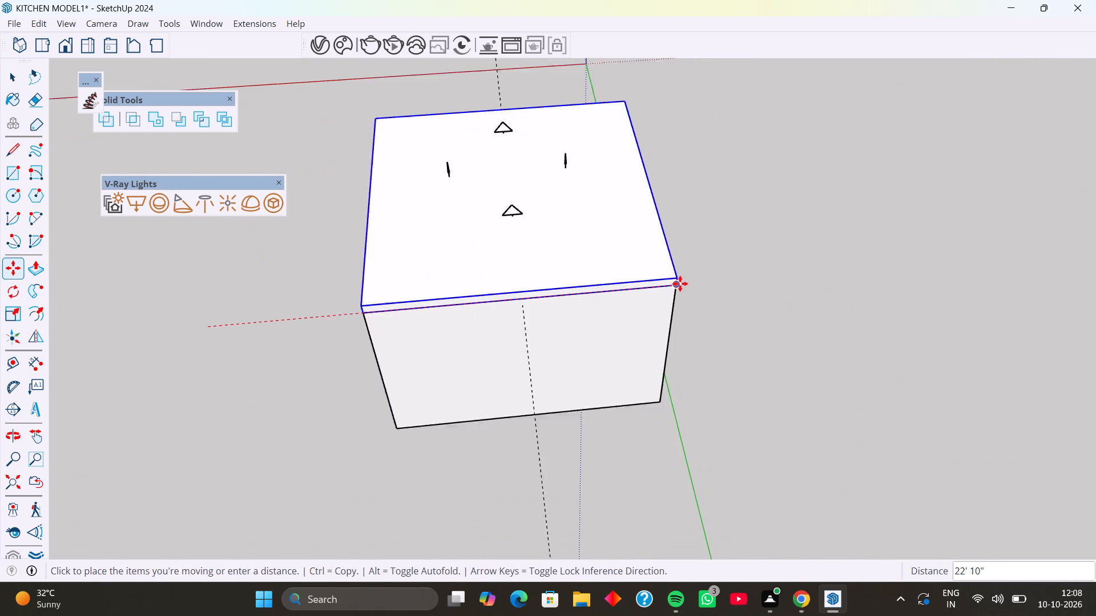
pyautogui.click(675, 285)
pyautogui.scroll(-10, 764, 333)
pyautogui.moveTo(603, 423); pyautogui.dragTo(606, 423, button='middle')
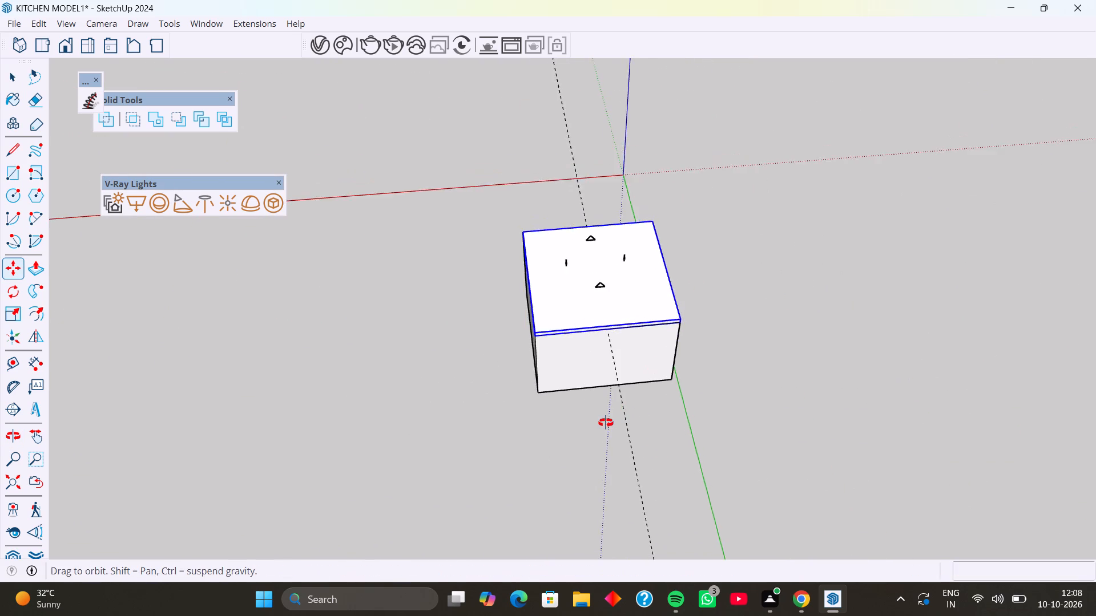
pyautogui.moveTo(606, 423); pyautogui.dragTo(776, 316, button='middle')
pyautogui.press('space')
pyautogui.moveTo(609, 448); pyautogui.dragTo(844, 387, button='middle')
pyautogui.click(655, 451)
# Delete all guides from the model, with the view facing the kitchen's open front.
pyautogui.moveTo(553, 426); pyautogui.dragTo(553, 426, button='middle')
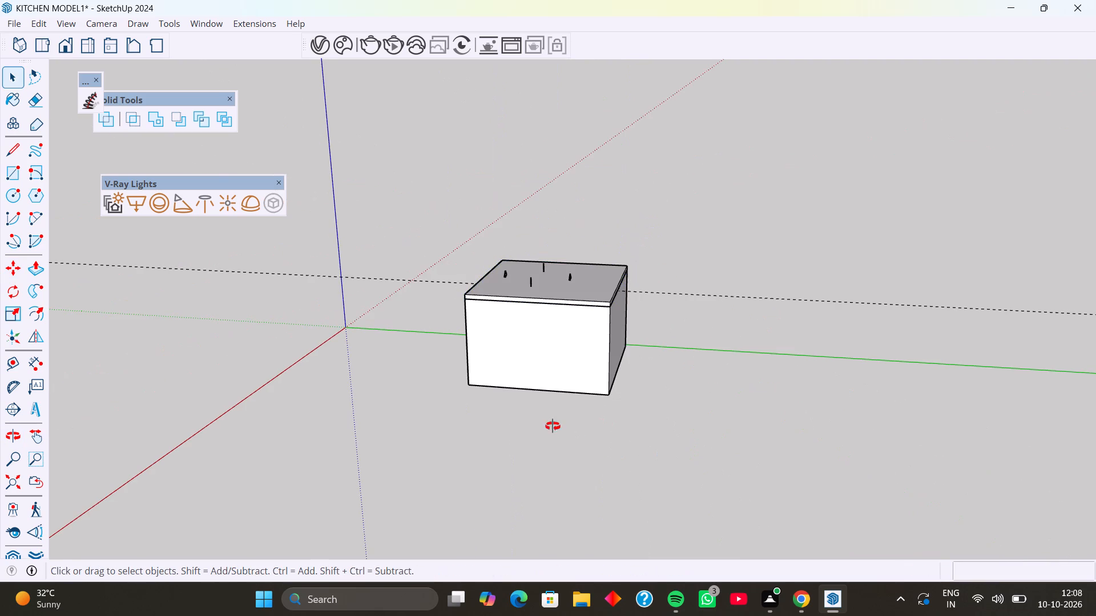
pyautogui.moveTo(553, 426); pyautogui.dragTo(808, 408, button='middle')
pyautogui.moveTo(575, 389); pyautogui.dragTo(763, 375, button='middle')
pyautogui.moveTo(558, 403); pyautogui.dragTo(670, 410, button='middle')
pyautogui.scroll(1, 607, 389)
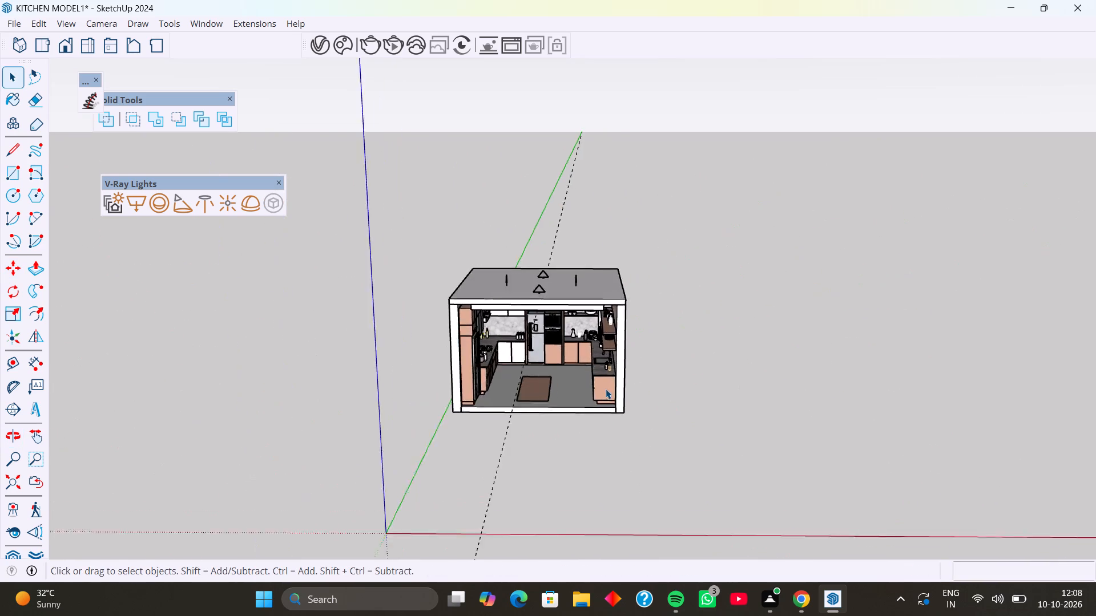
pyautogui.scroll(5, 606, 389)
pyautogui.moveTo(605, 391); pyautogui.dragTo(609, 380, button='middle')
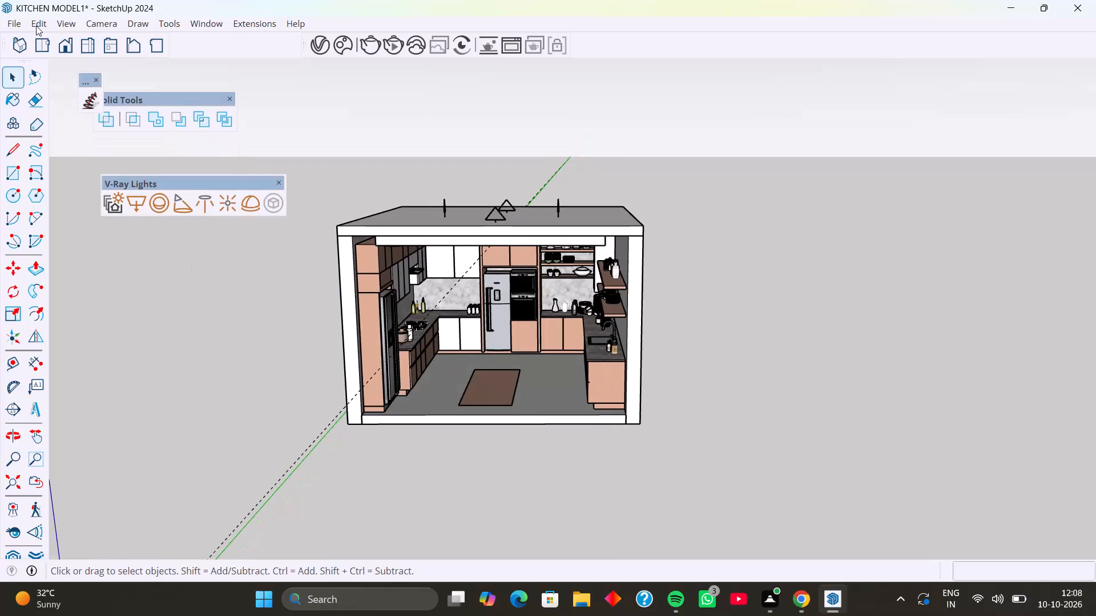
pyautogui.click(36, 26)
pyautogui.click(106, 164)
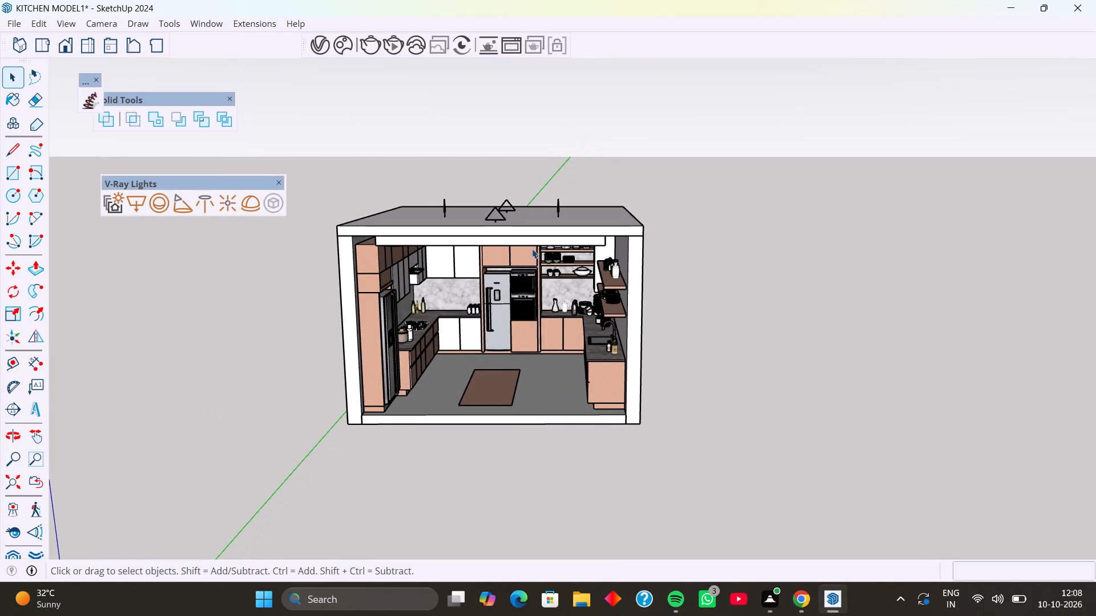
# Render the kitchen's open-front view in V-Ray, with the whole frame buffer window brought into view.
pyautogui.click(313, 50)
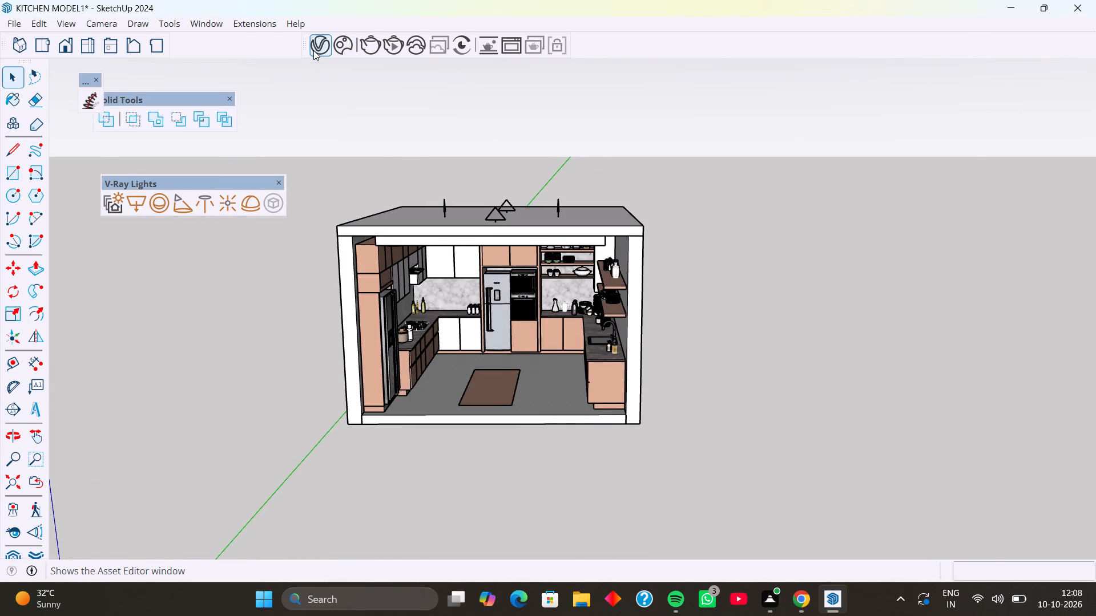
pyautogui.click(620, 84)
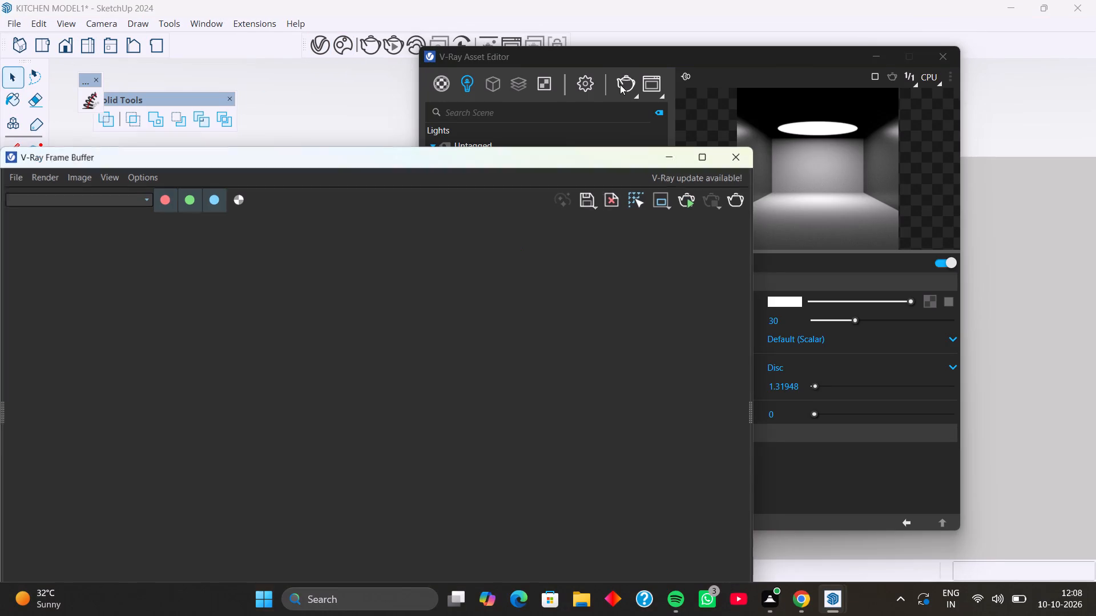
pyautogui.moveTo(381, 156); pyautogui.dragTo(510, 93)
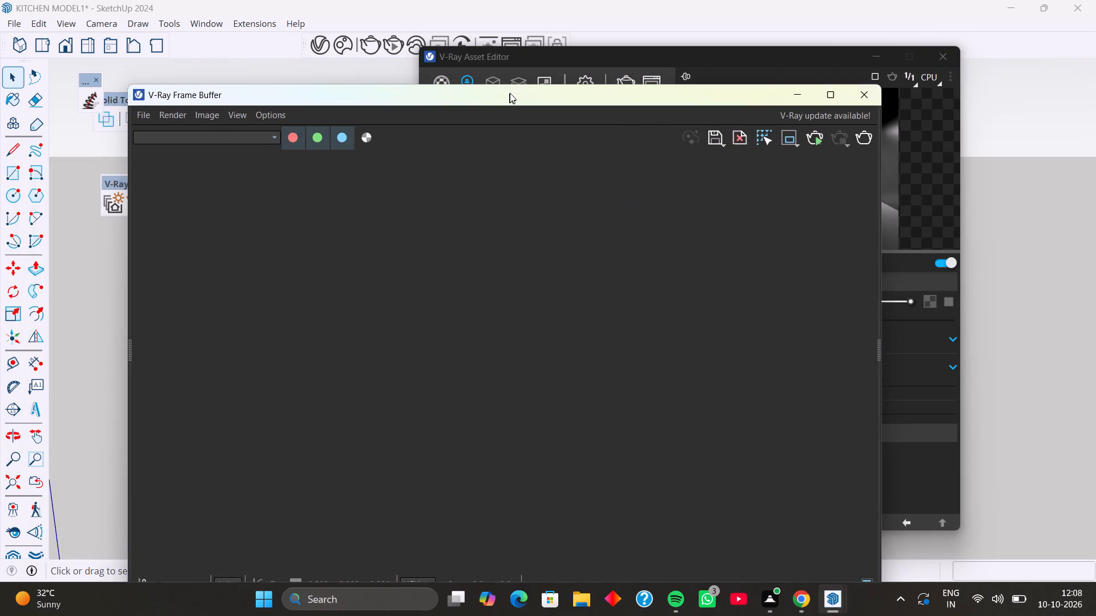
pyautogui.moveTo(510, 93); pyautogui.dragTo(573, 44)
pyautogui.click(877, 94)
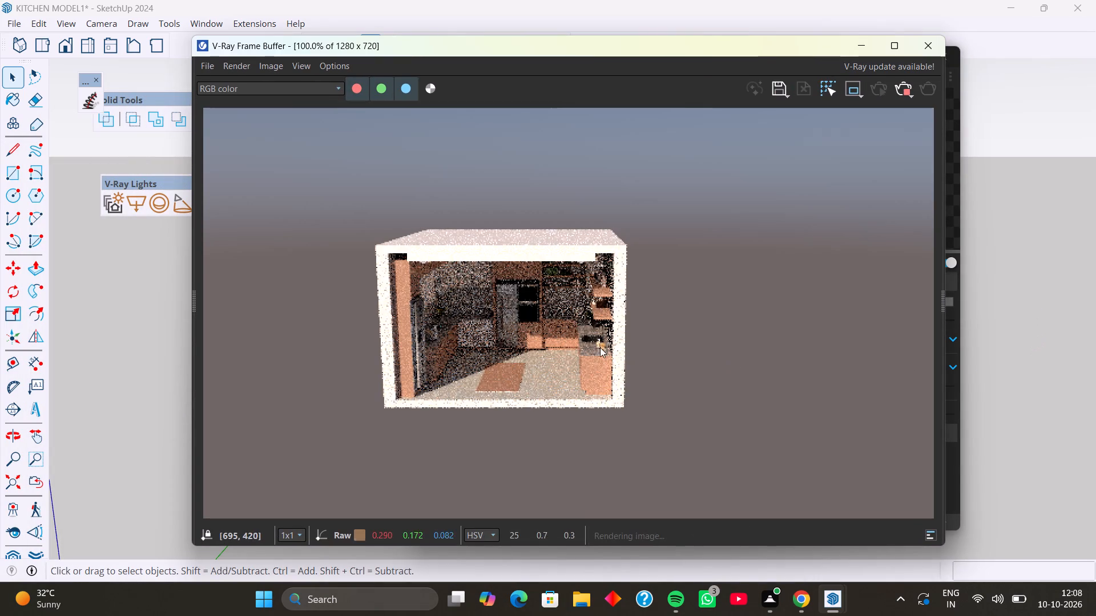
# Examine the rendered kitchen interior, checking the ceiling lights, cabinets and surfaces up close and as a whole.
pyautogui.moveTo(531, 343); pyautogui.dragTo(553, 283, button='middle')
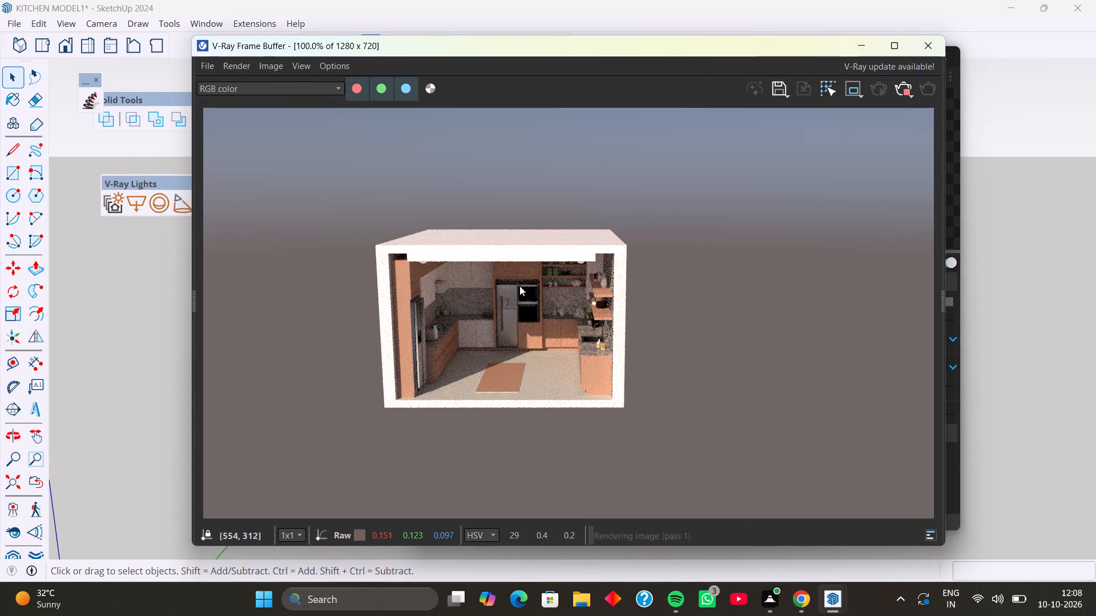
pyautogui.moveTo(519, 286); pyautogui.dragTo(517, 232, button='middle')
pyautogui.moveTo(519, 305); pyautogui.dragTo(524, 233, button='middle')
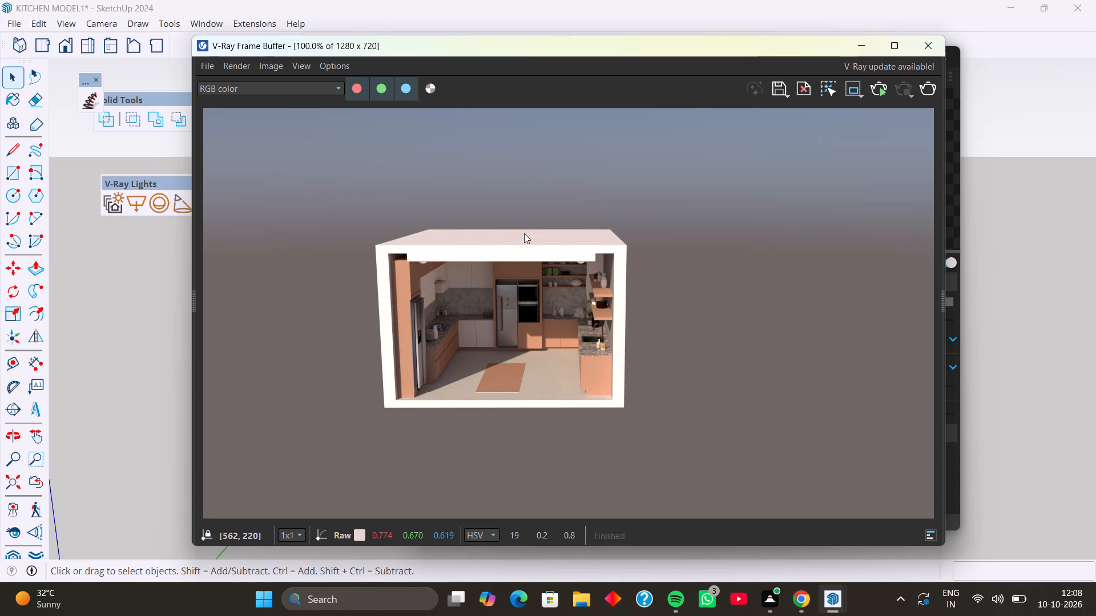
pyautogui.moveTo(533, 329); pyautogui.dragTo(567, 262, button='middle')
pyautogui.moveTo(535, 340); pyautogui.dragTo(547, 270, button='middle')
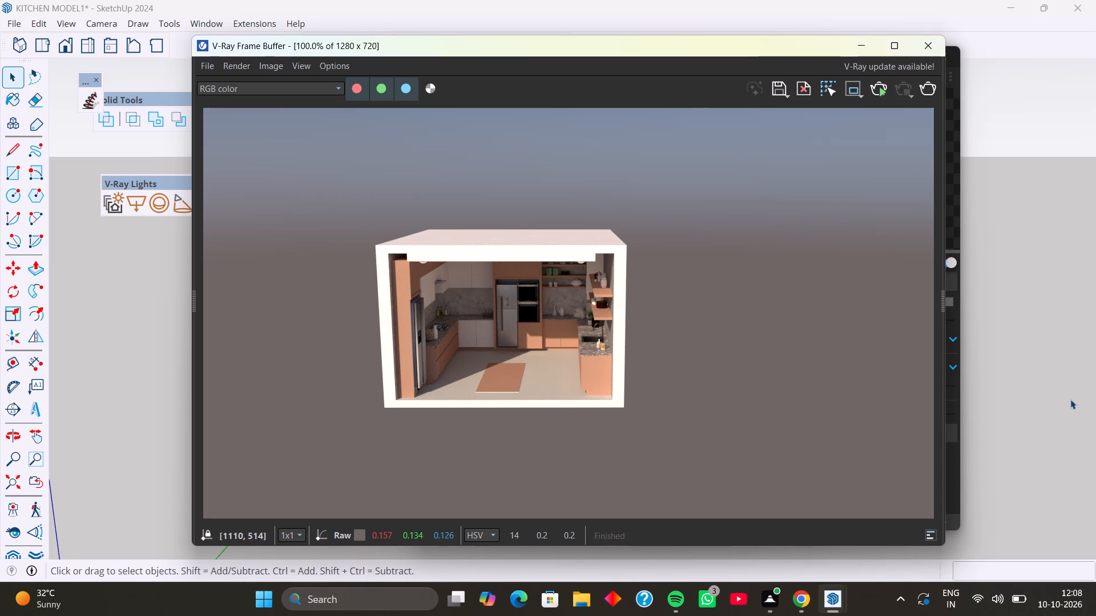
pyautogui.moveTo(1009, 398); pyautogui.dragTo(1010, 357, button='middle')
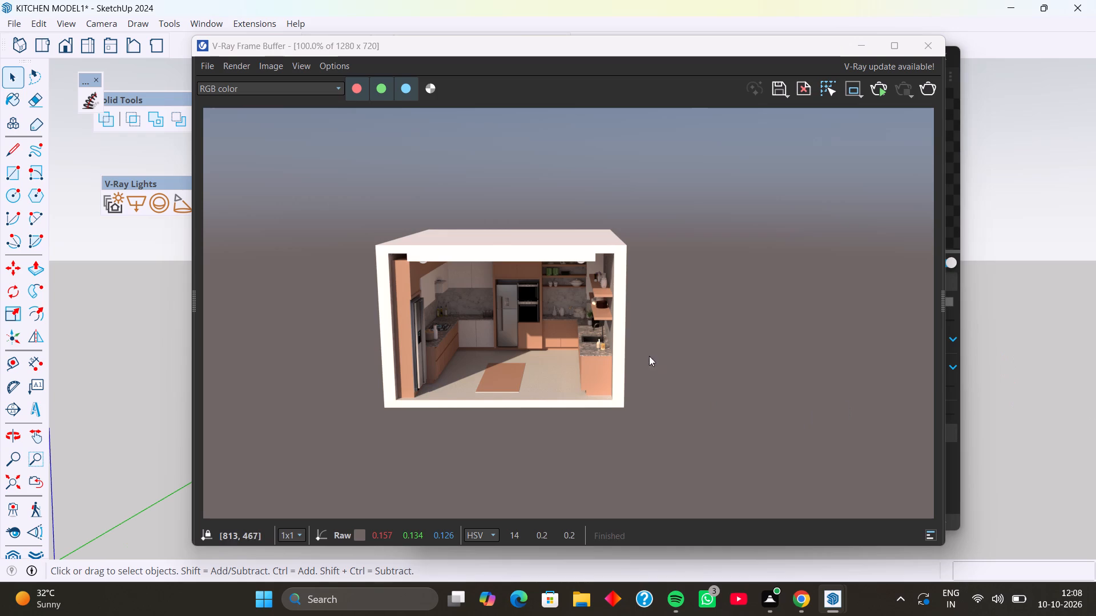
pyautogui.scroll(-1, 551, 361)
pyautogui.scroll(2, 547, 352)
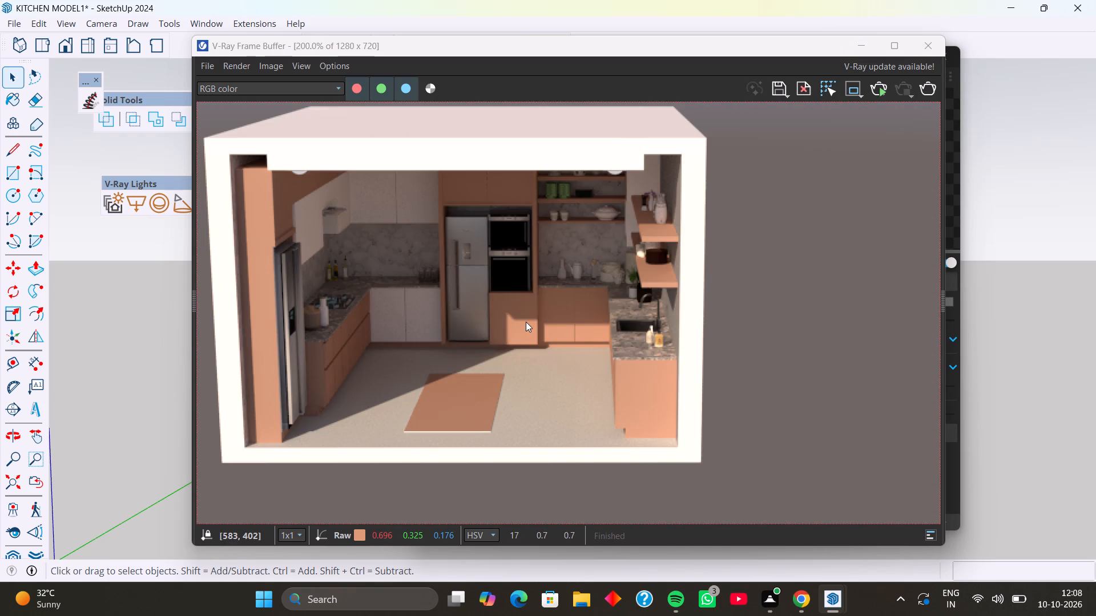
pyautogui.moveTo(526, 322); pyautogui.dragTo(599, 313, button='middle')
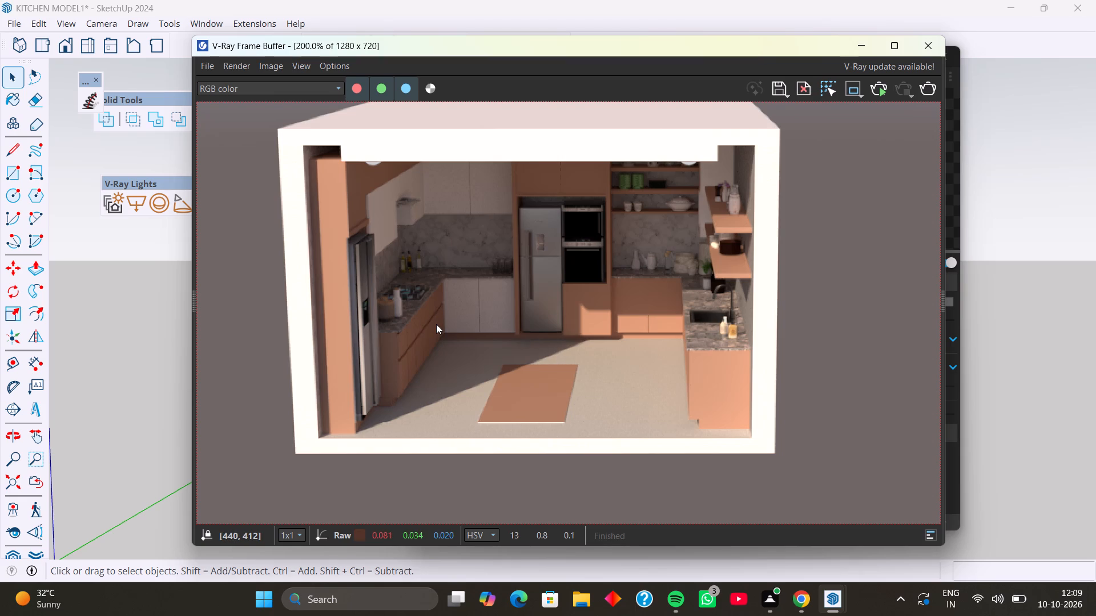
pyautogui.scroll(-3, 638, 358)
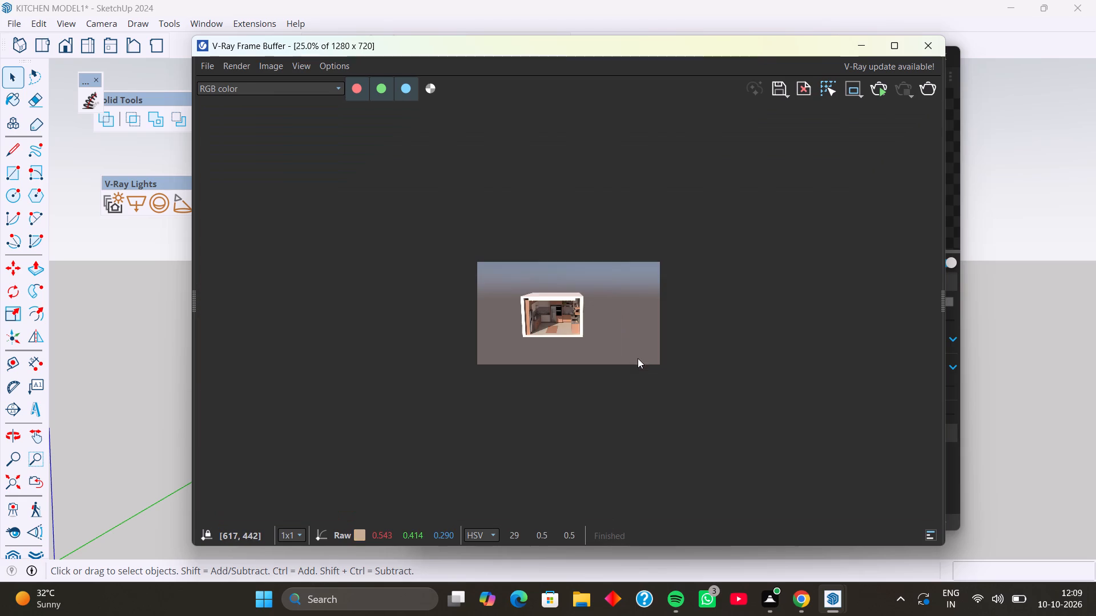
pyautogui.scroll(2, 609, 339)
pyautogui.moveTo(555, 319); pyautogui.dragTo(557, 305, button='middle')
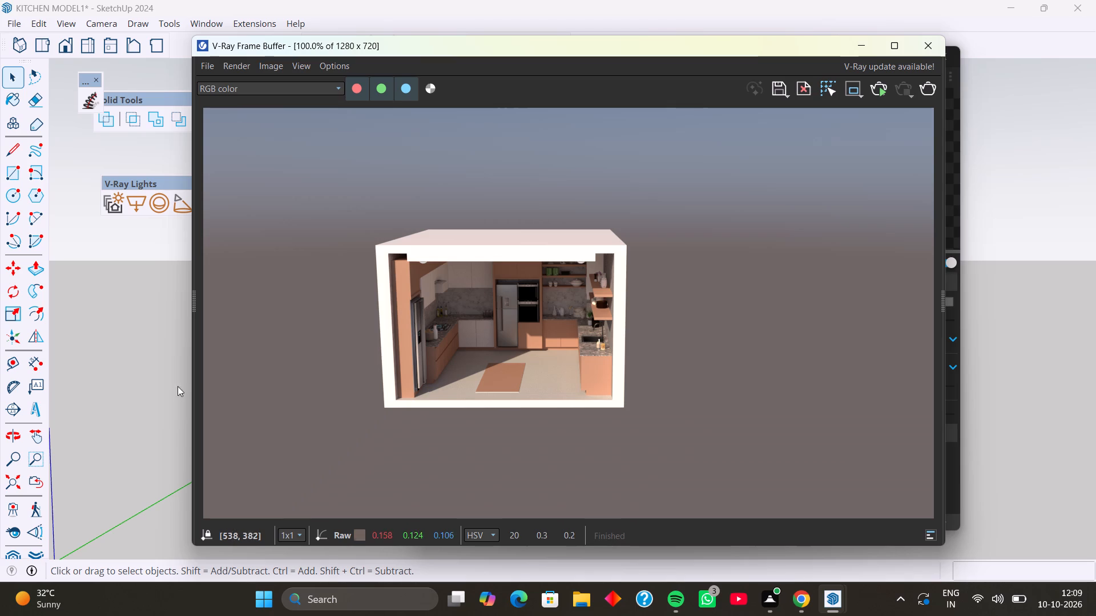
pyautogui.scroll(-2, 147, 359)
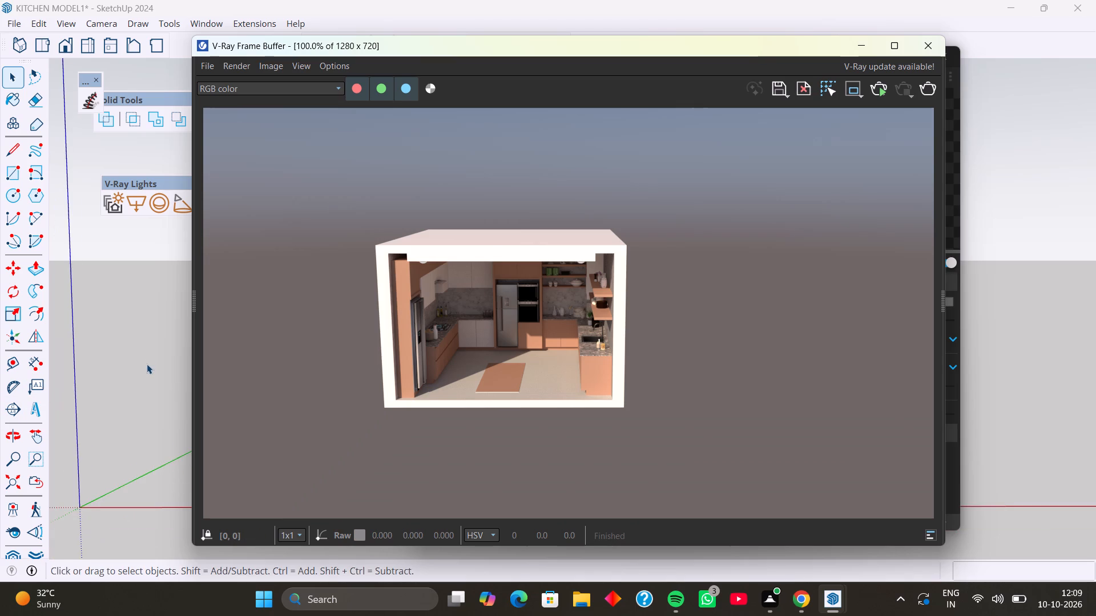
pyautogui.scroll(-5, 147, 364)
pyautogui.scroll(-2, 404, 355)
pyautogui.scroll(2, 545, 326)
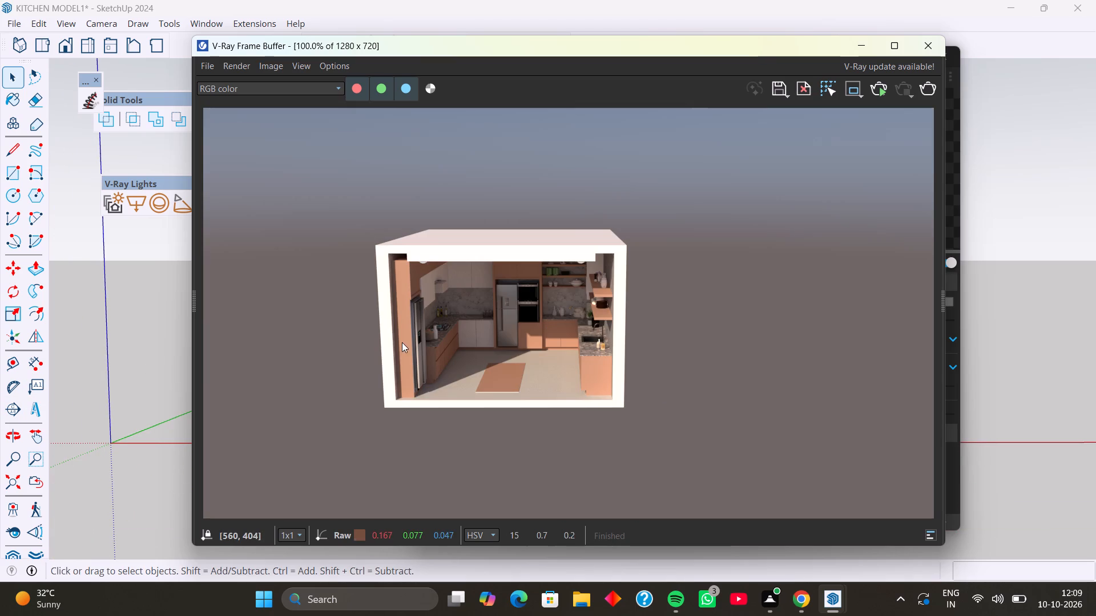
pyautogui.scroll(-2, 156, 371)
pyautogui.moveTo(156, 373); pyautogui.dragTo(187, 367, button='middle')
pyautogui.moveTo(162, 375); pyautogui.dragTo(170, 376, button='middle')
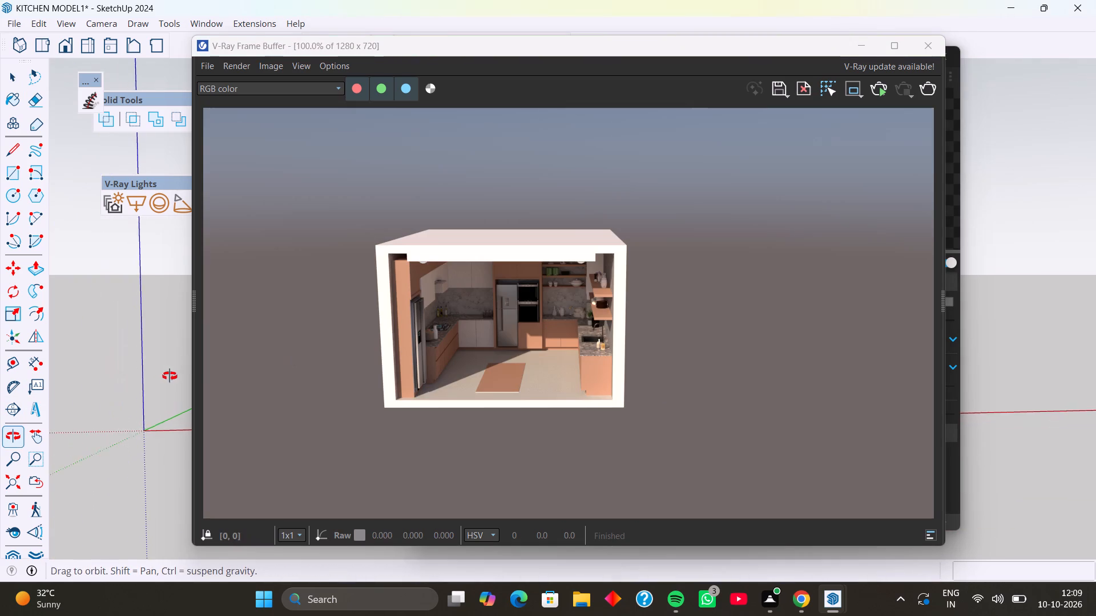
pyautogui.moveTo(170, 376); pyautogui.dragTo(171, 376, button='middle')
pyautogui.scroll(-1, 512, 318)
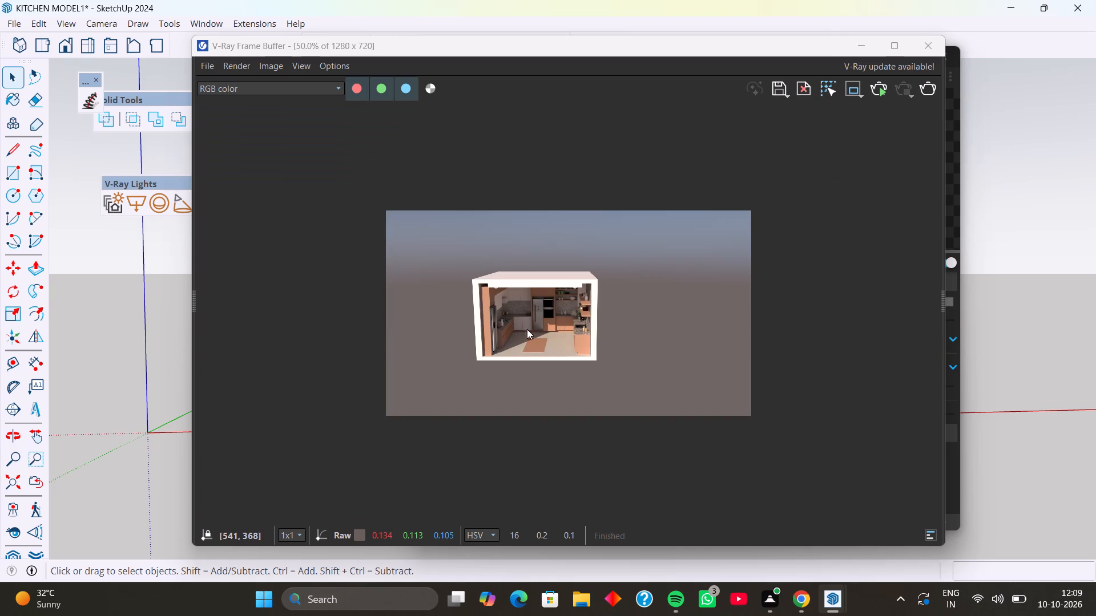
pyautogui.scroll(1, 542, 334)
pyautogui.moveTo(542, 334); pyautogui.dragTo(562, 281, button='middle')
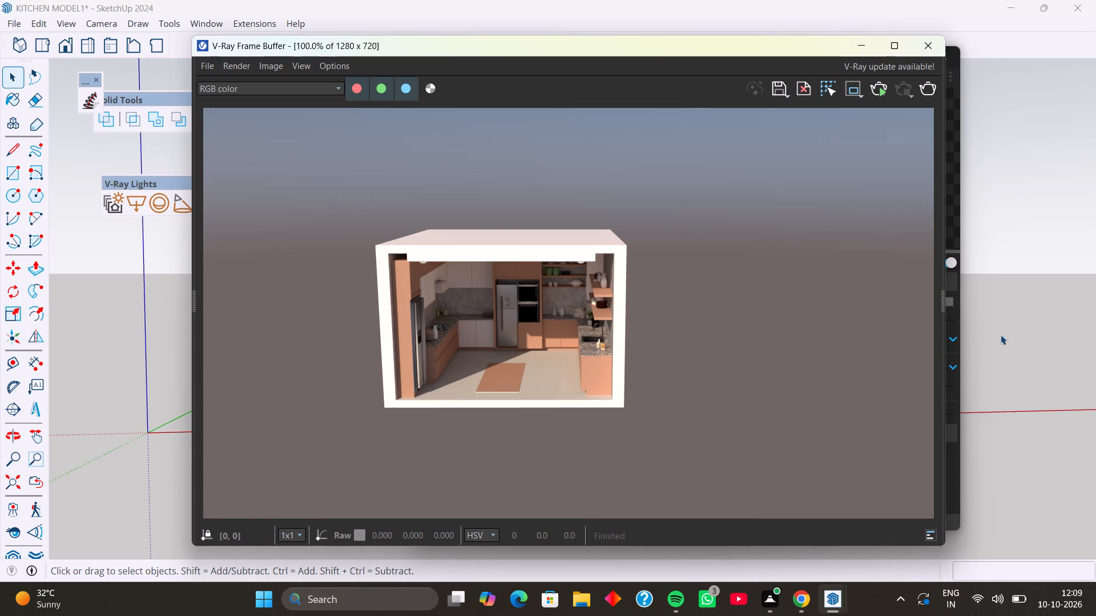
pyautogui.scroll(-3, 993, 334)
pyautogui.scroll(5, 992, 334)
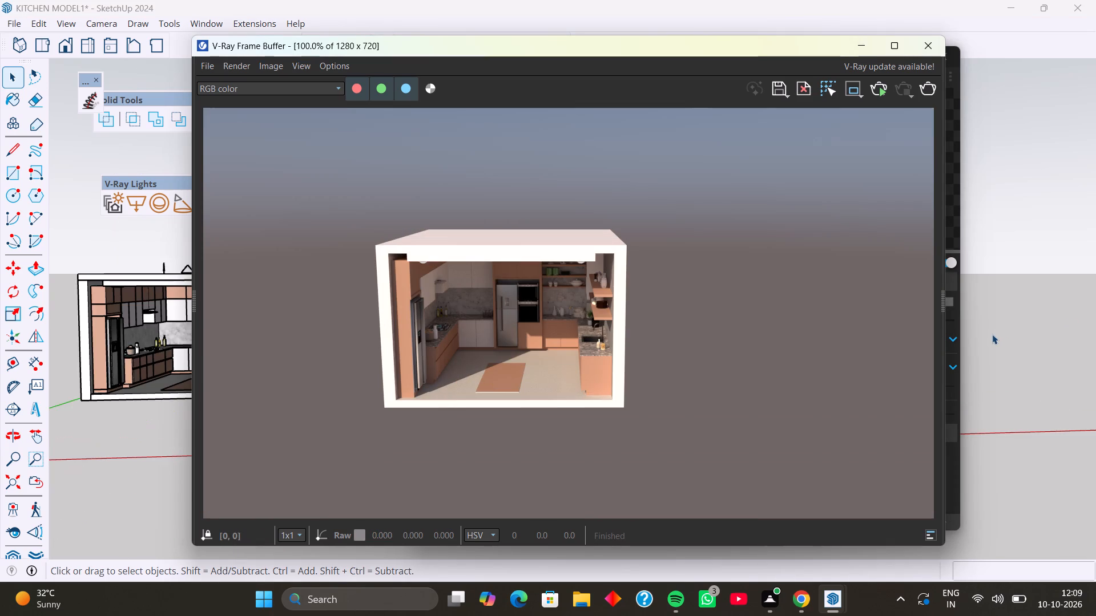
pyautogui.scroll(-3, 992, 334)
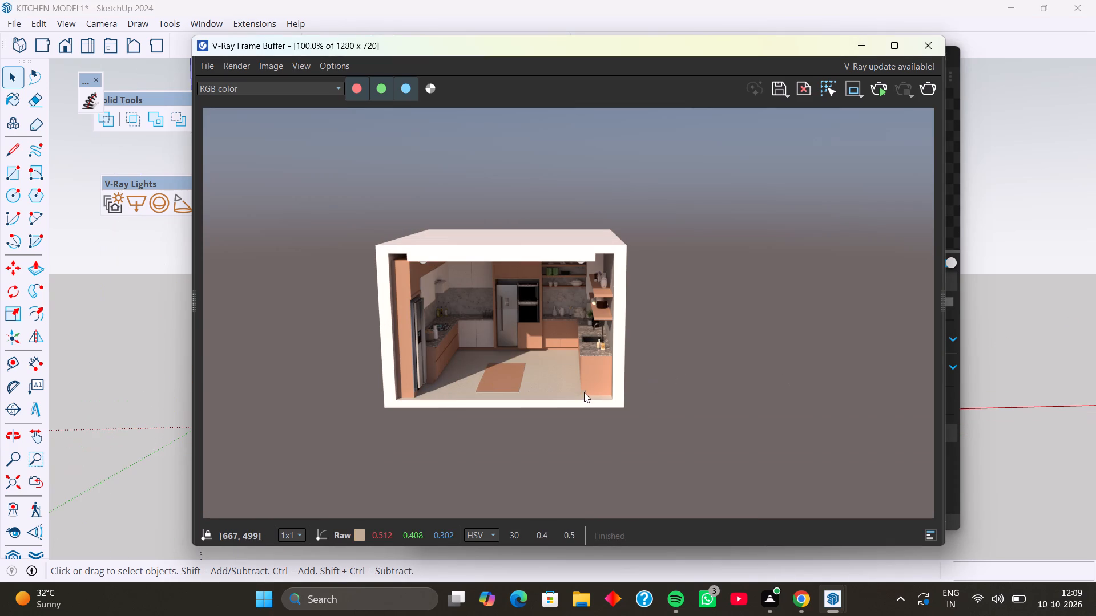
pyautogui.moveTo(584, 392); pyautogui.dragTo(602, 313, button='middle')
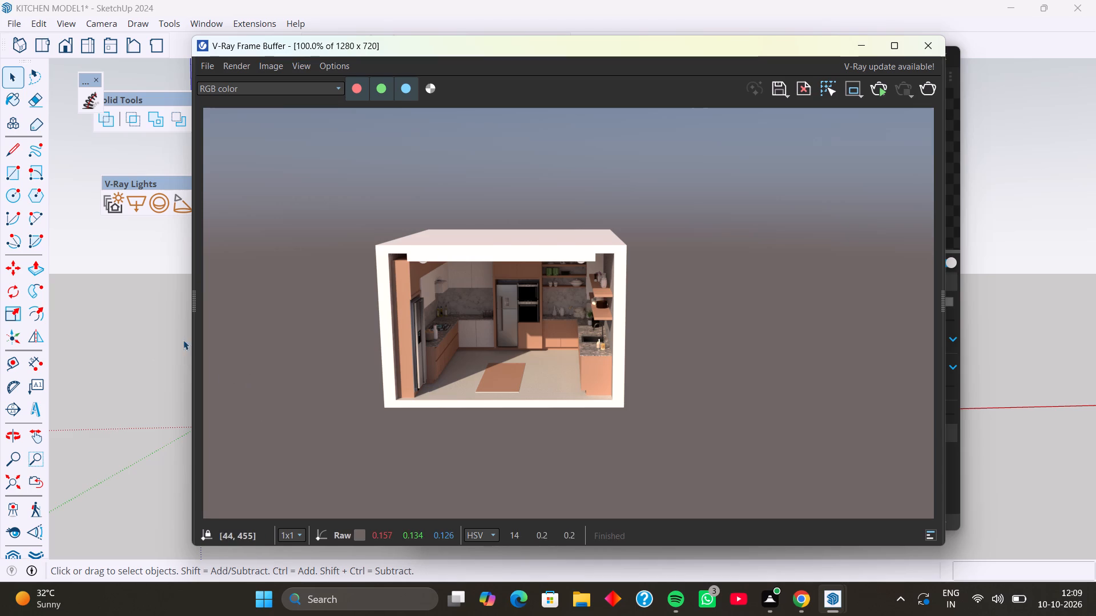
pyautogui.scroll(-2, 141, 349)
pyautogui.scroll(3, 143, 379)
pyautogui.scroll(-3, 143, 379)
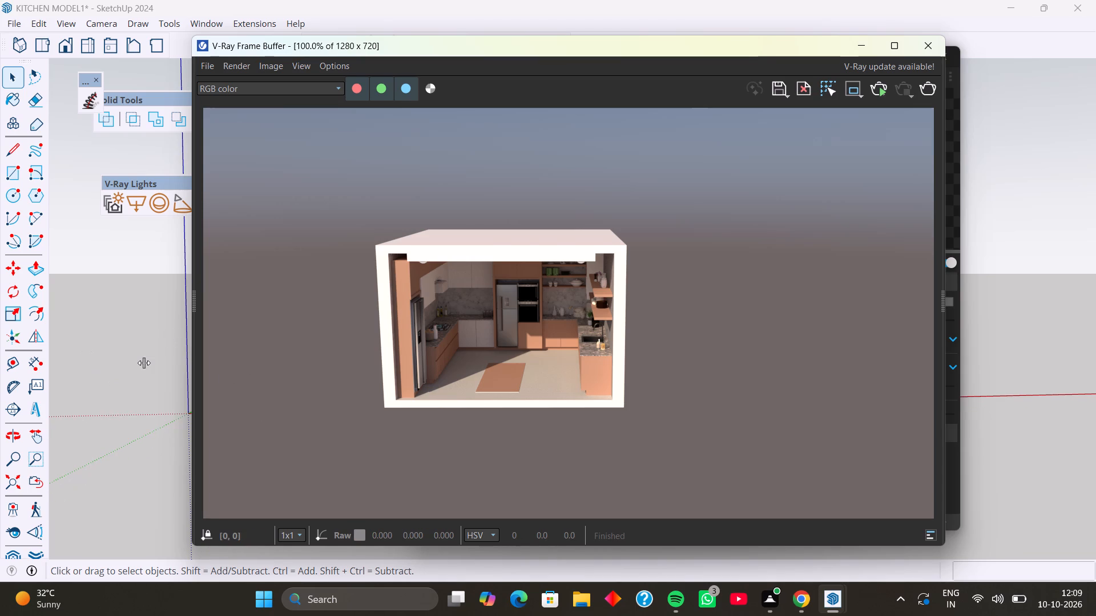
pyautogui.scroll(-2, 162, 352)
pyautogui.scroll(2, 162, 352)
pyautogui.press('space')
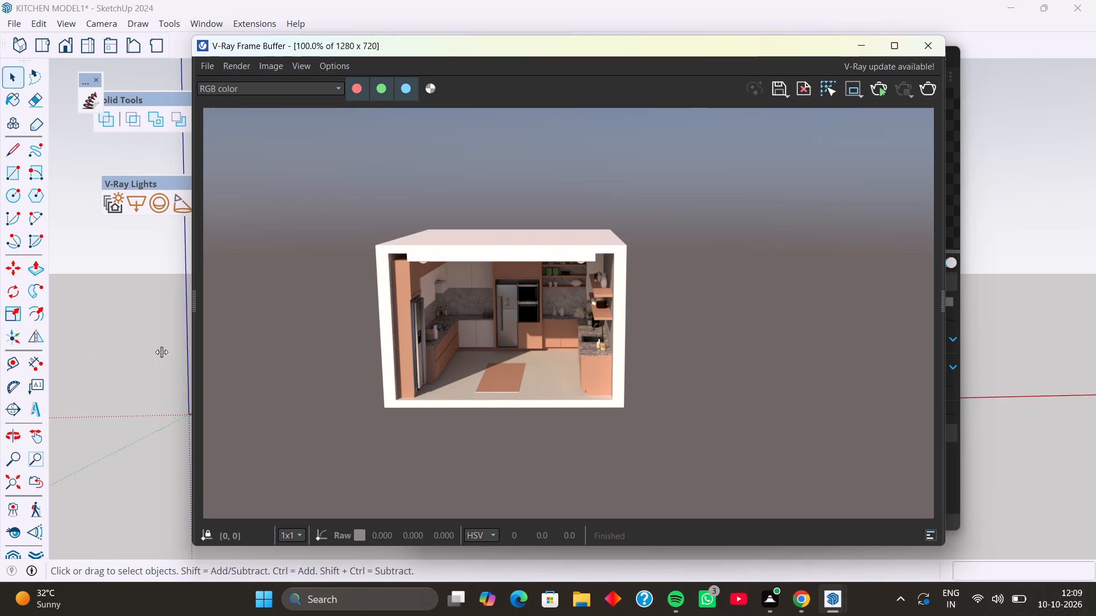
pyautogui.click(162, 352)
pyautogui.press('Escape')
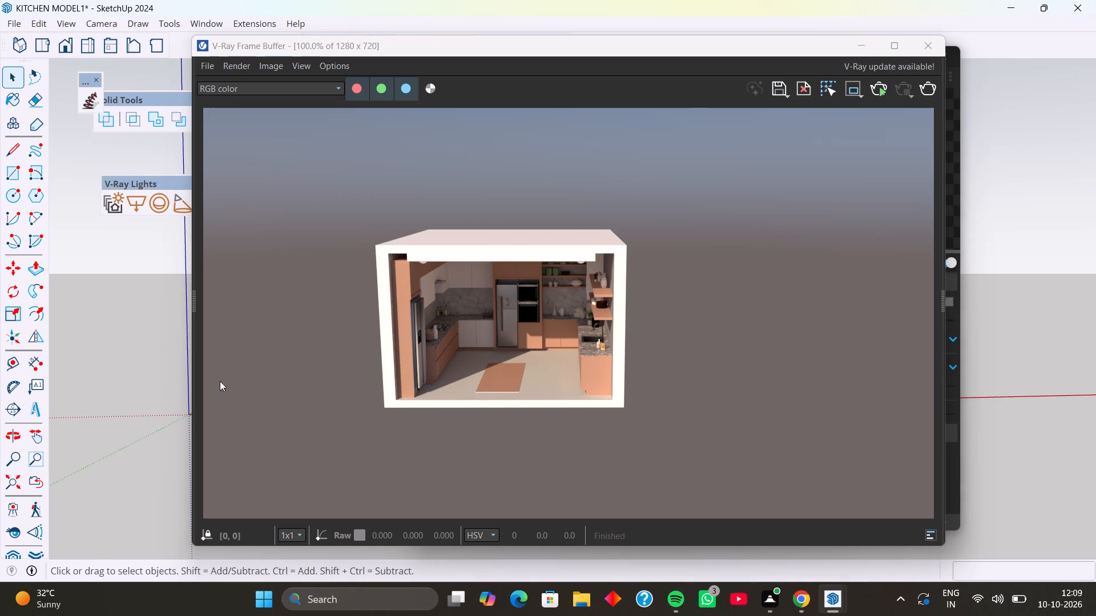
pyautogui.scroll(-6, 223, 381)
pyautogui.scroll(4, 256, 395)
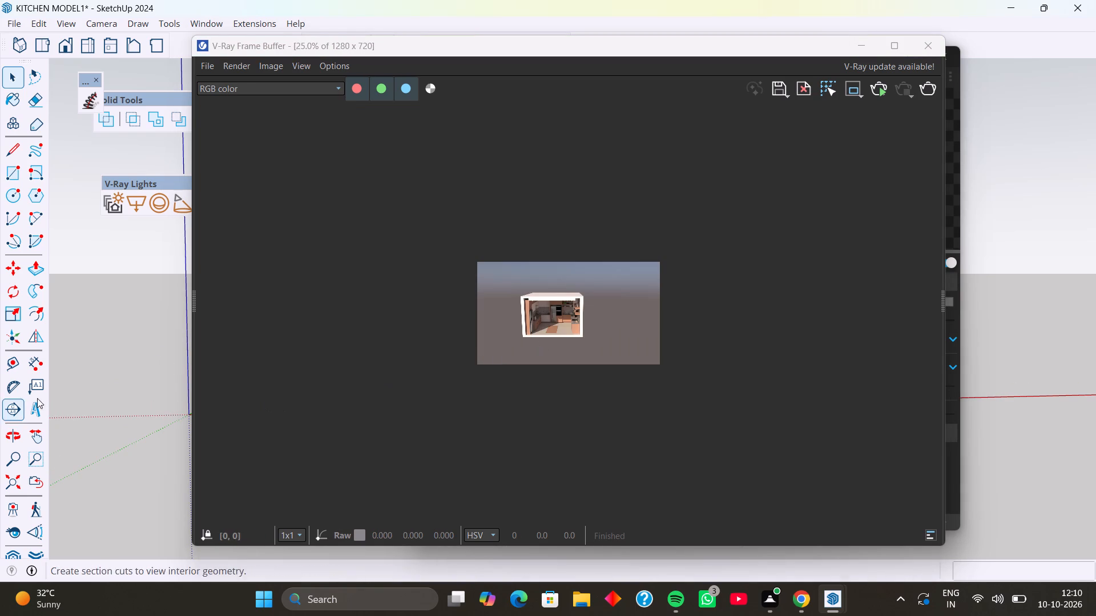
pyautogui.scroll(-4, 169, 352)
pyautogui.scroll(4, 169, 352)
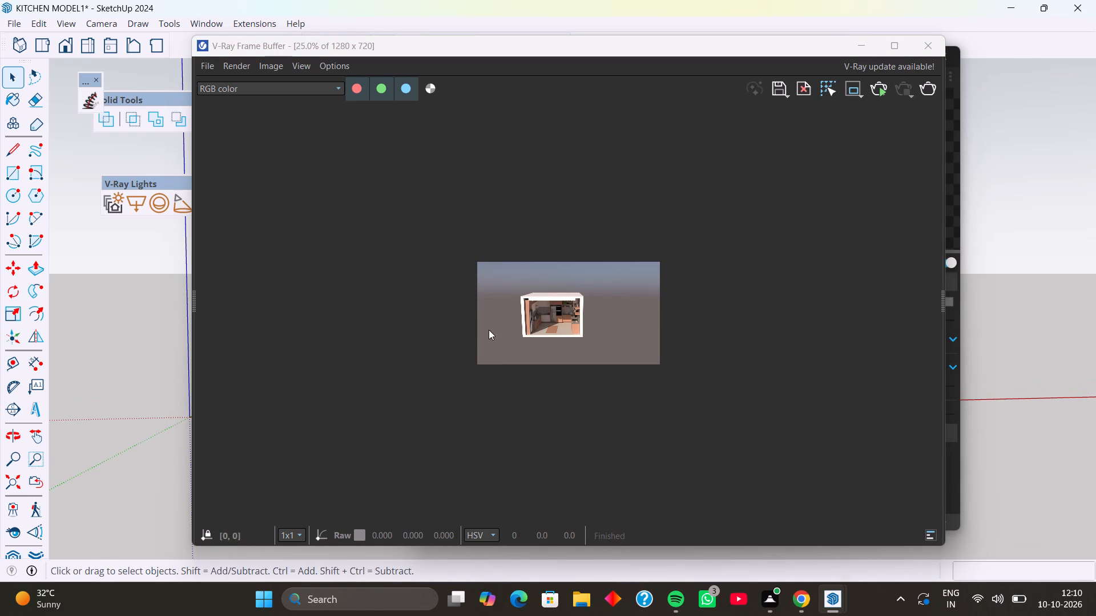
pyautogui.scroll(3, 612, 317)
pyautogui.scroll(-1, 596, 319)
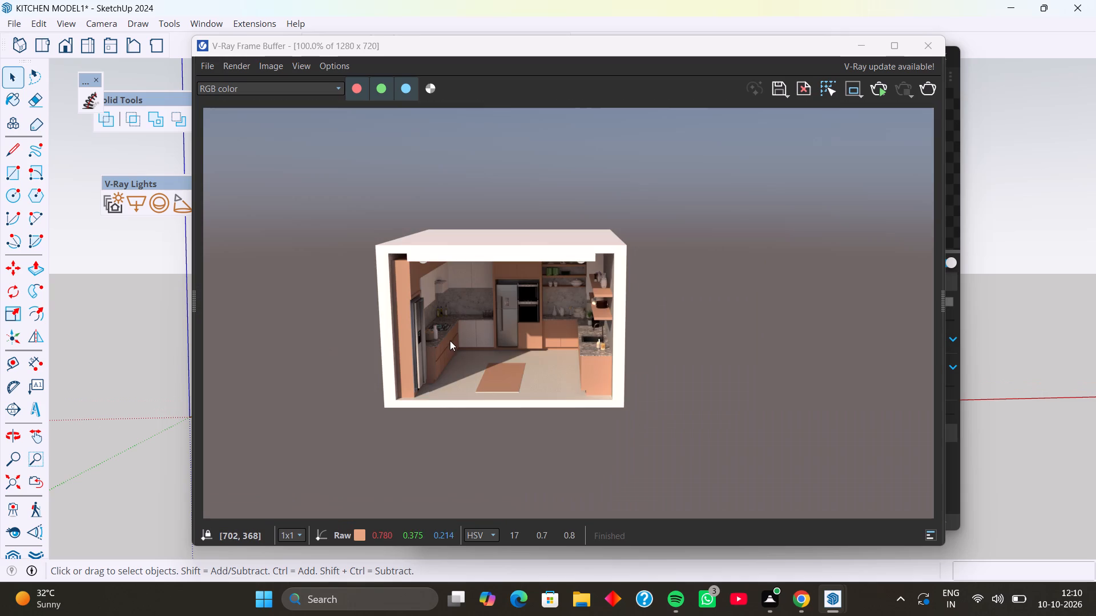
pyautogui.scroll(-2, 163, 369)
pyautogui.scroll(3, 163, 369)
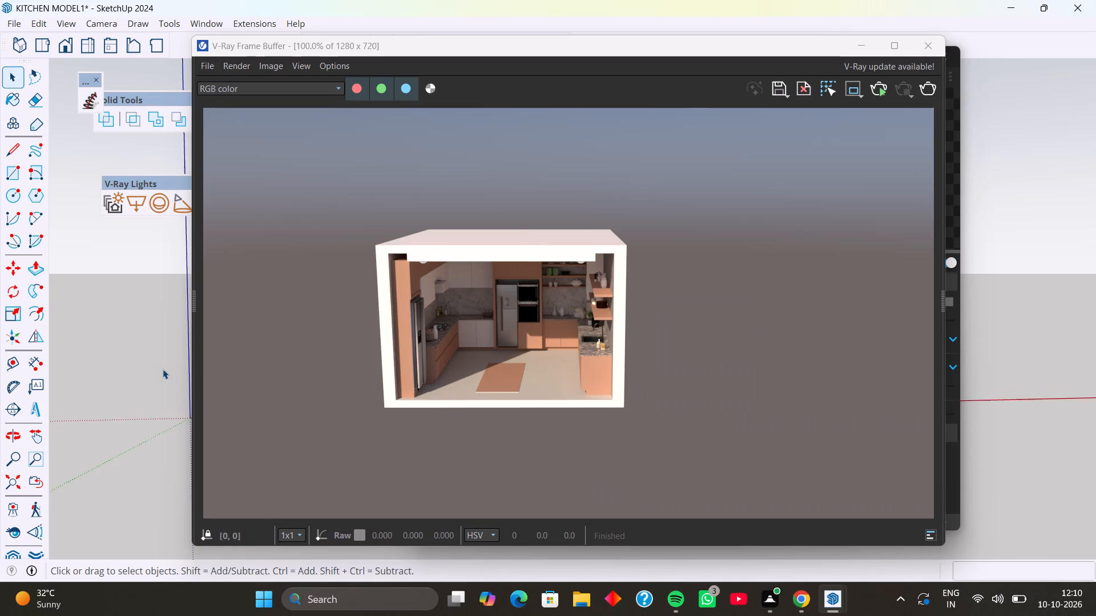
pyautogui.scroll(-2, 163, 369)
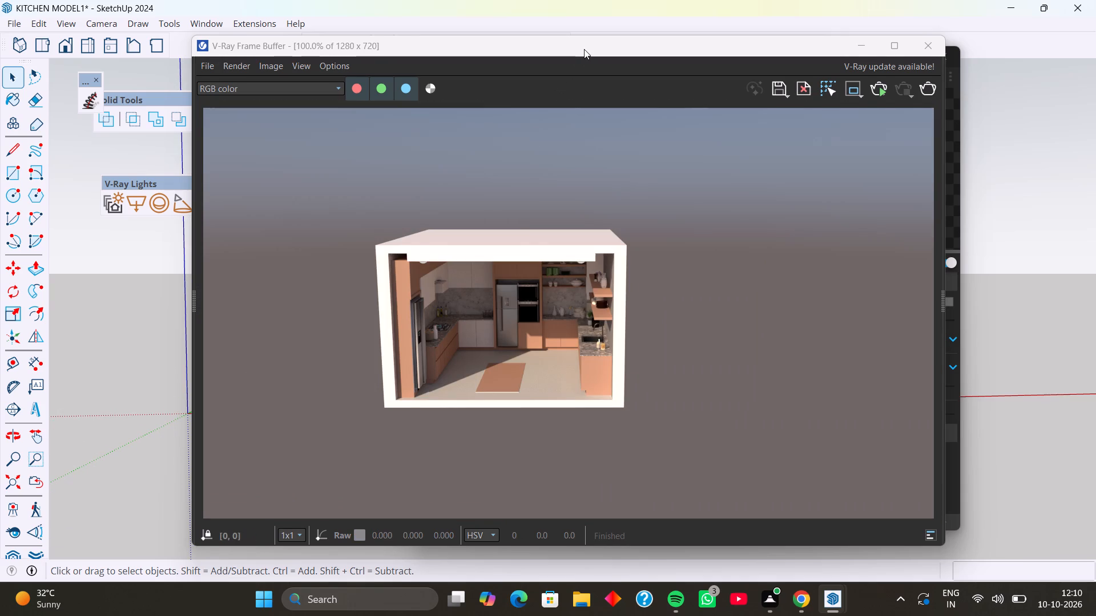
# Move the V-Ray frame buffer window aside to uncover part of the kitchen model and the Asset Editor.
pyautogui.moveTo(584, 49); pyautogui.dragTo(579, 322)
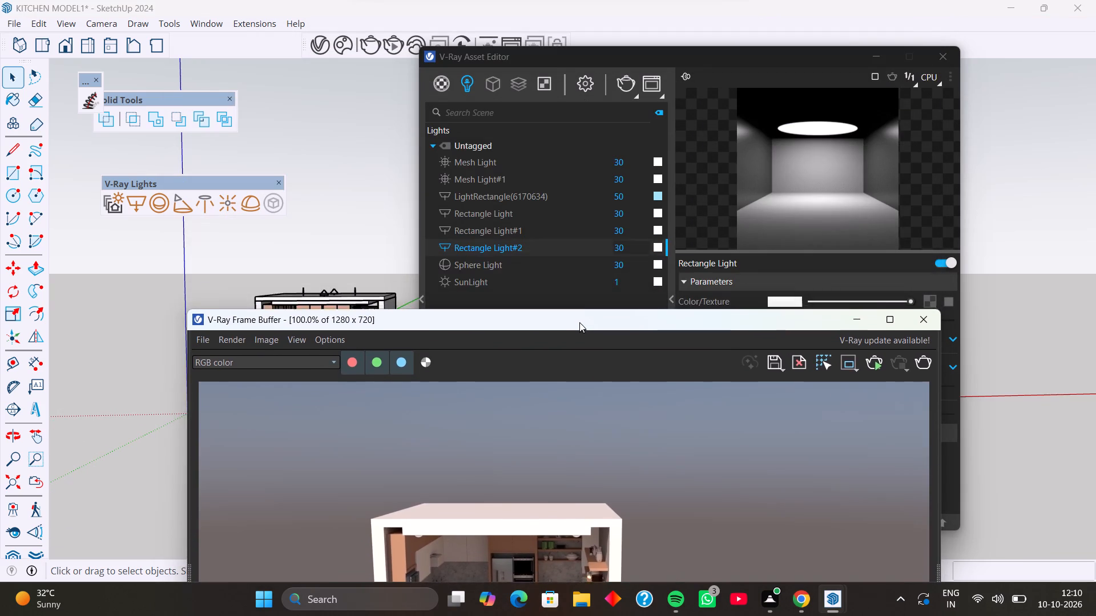
pyautogui.moveTo(579, 322); pyautogui.dragTo(696, 117)
pyautogui.scroll(-2, 259, 333)
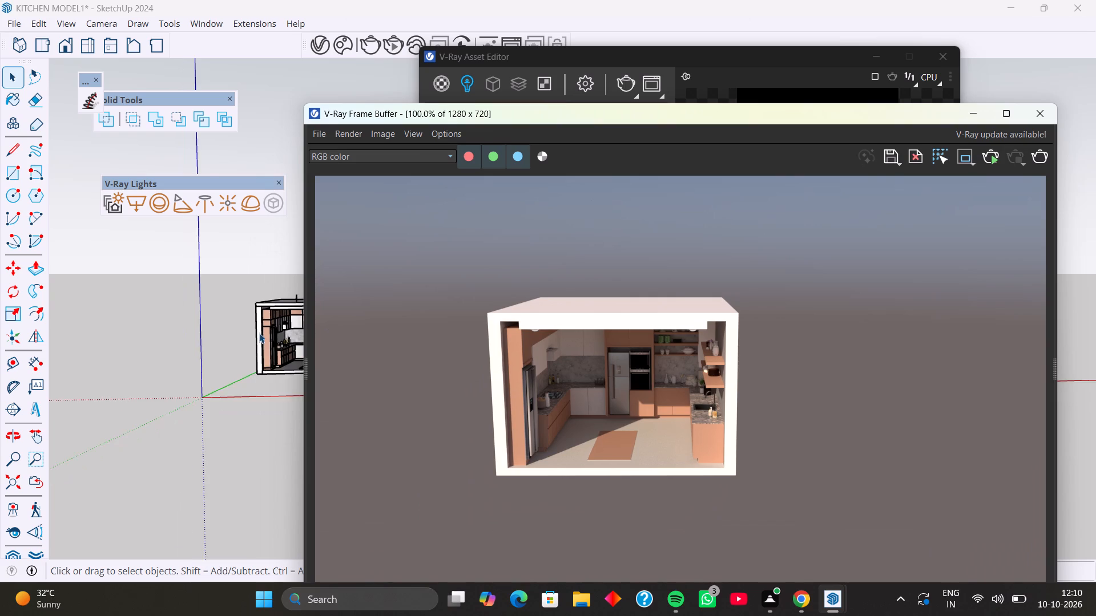
pyautogui.scroll(-3, 259, 333)
pyautogui.scroll(5, 244, 352)
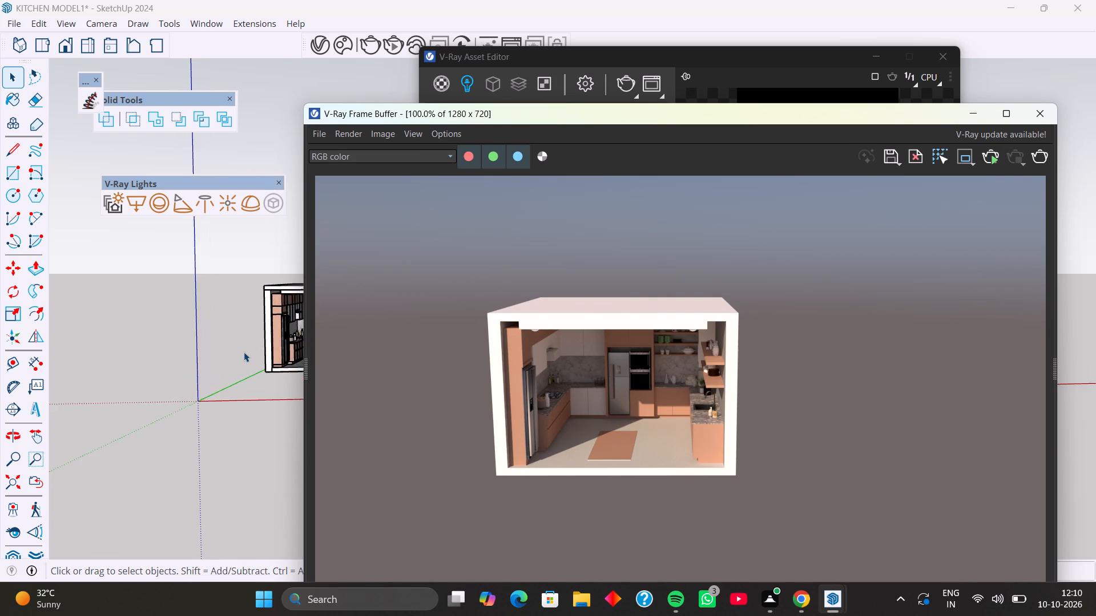
pyautogui.scroll(4, 244, 352)
pyautogui.moveTo(247, 362); pyautogui.dragTo(237, 349, button='middle')
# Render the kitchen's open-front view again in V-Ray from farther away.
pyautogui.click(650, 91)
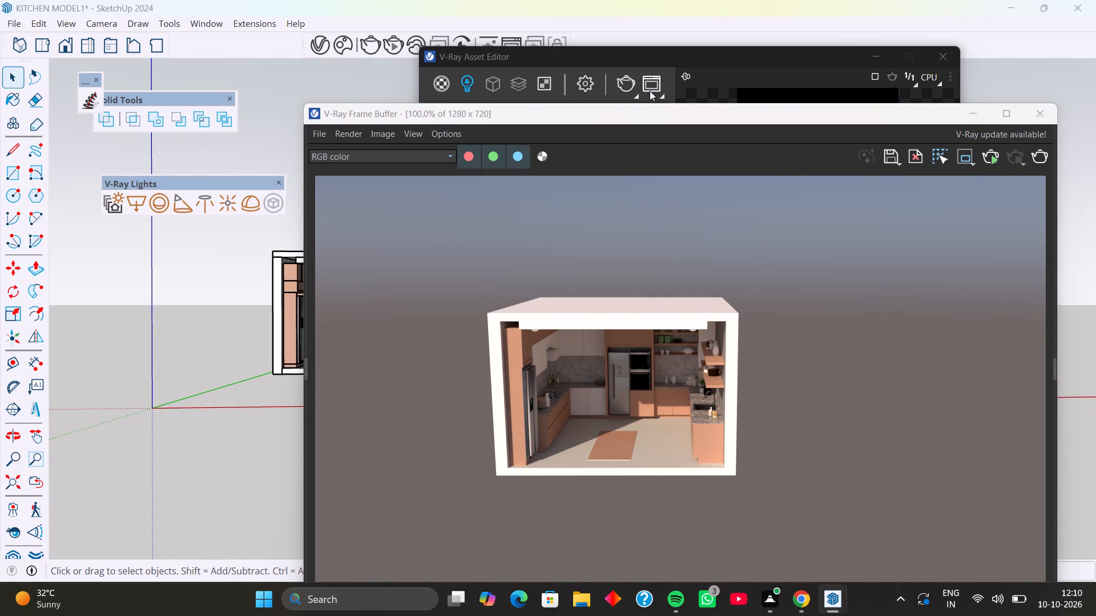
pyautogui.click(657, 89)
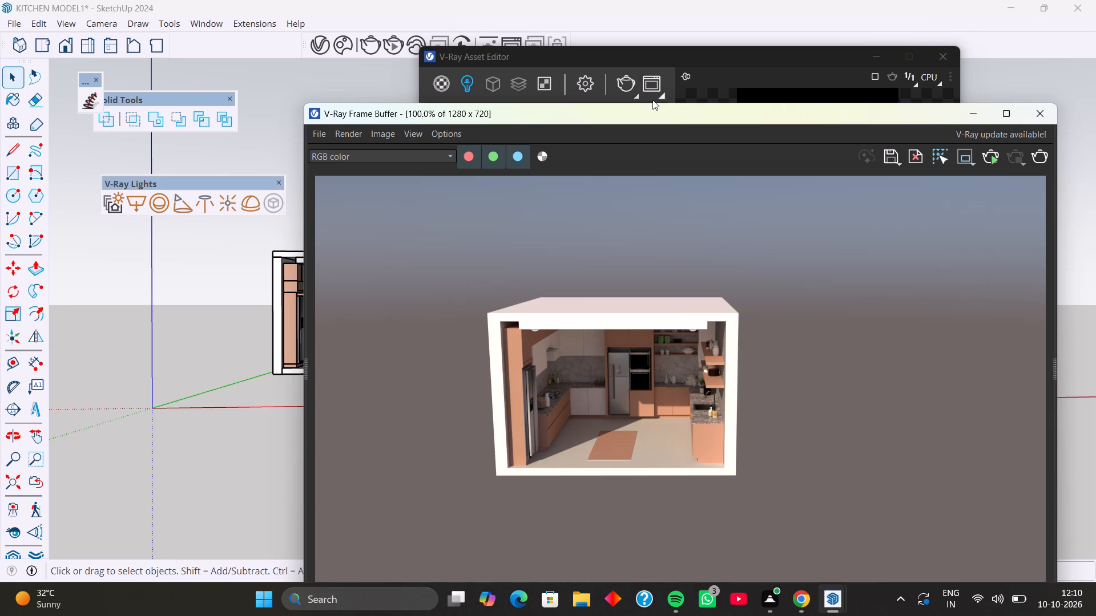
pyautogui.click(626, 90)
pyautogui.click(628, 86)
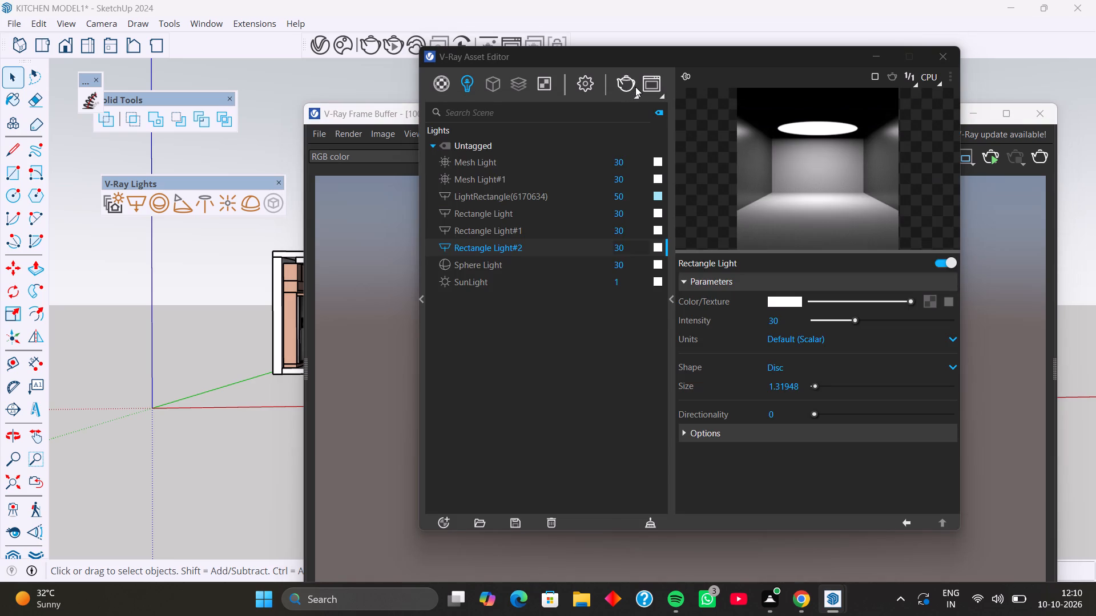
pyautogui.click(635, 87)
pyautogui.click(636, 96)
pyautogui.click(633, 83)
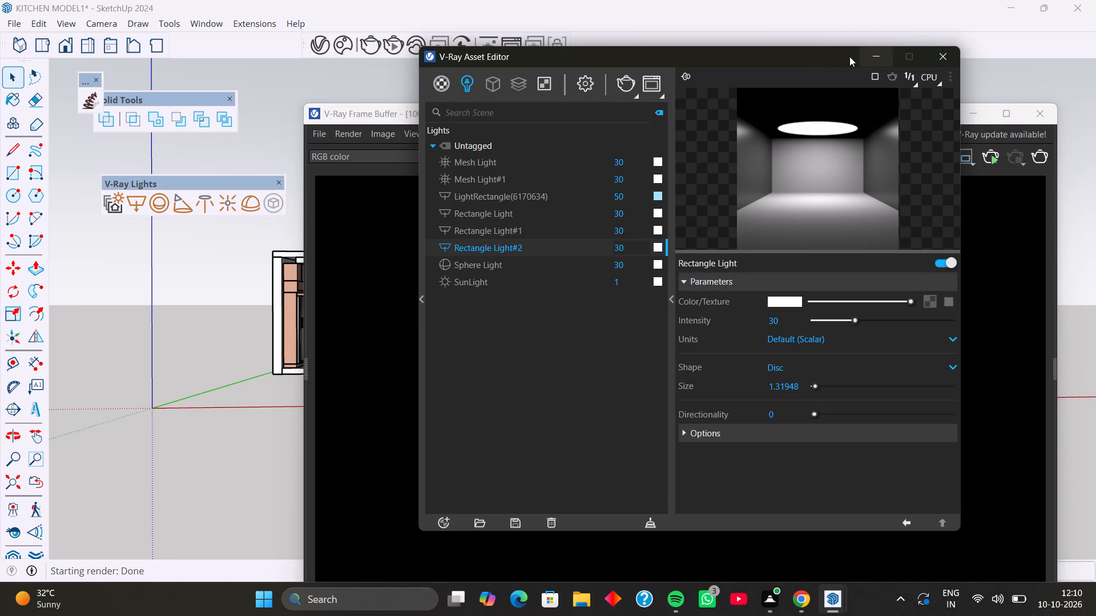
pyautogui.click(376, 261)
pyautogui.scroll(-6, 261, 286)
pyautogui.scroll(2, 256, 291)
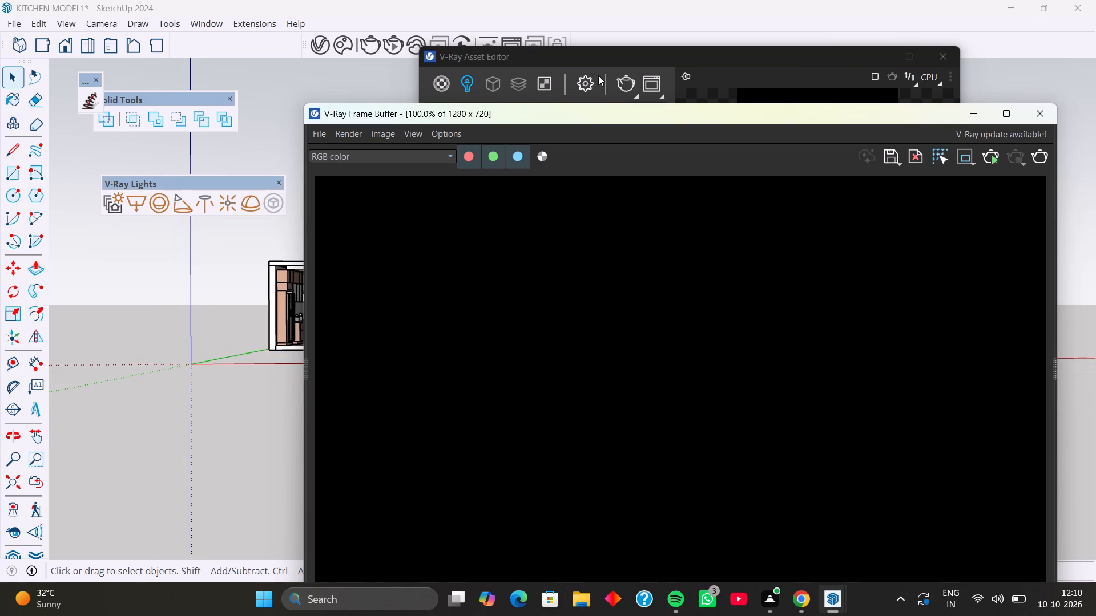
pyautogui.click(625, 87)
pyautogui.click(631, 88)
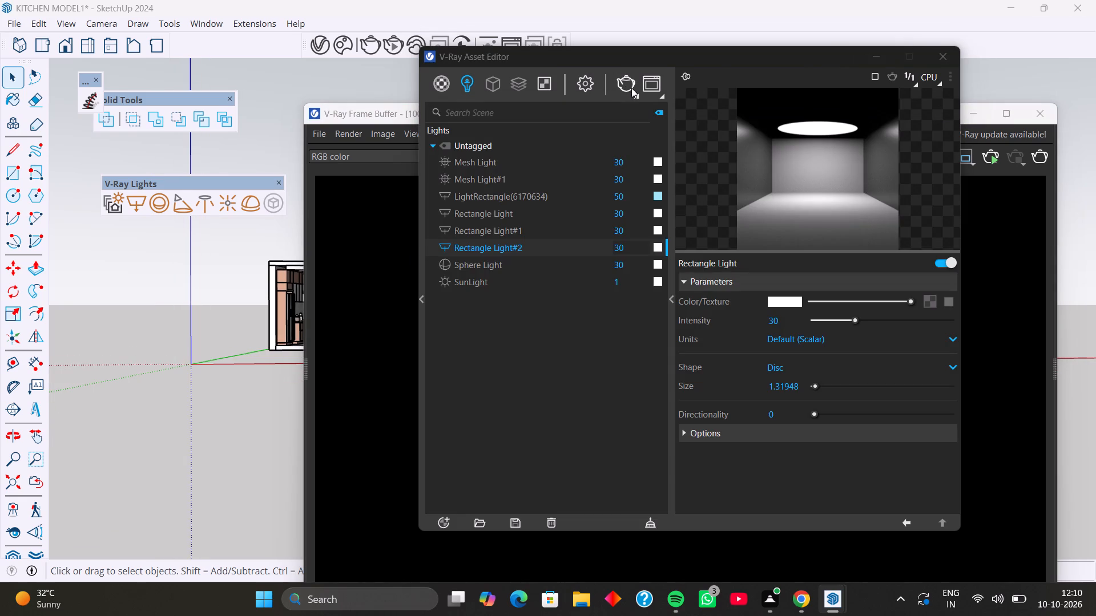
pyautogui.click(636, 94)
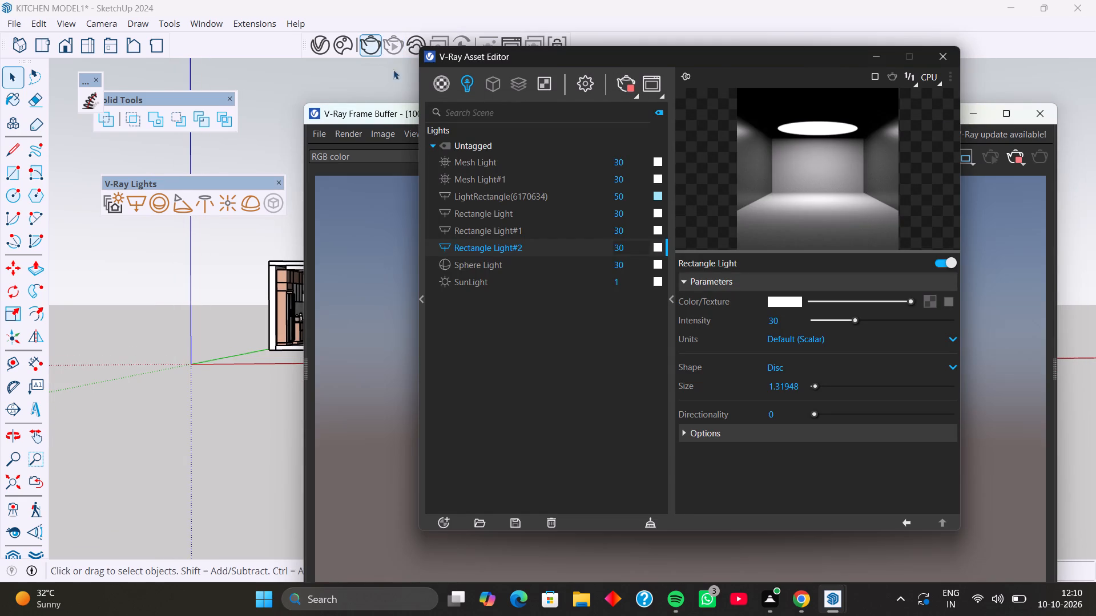
# Check the new distant render of the kitchen and close the frame buffer window.
pyautogui.click(396, 47)
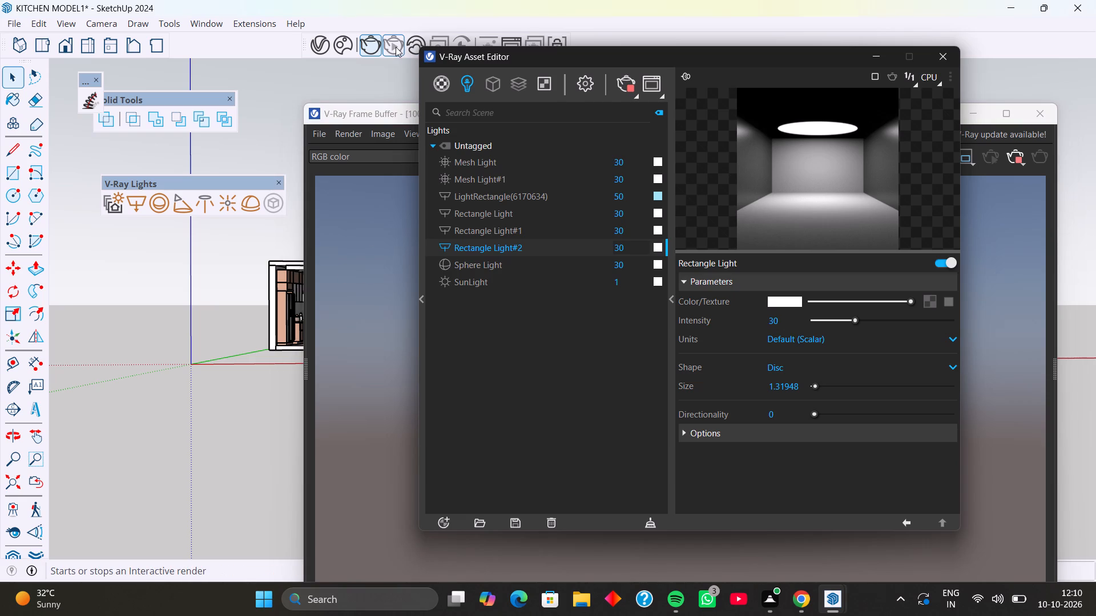
pyautogui.scroll(-5, 240, 395)
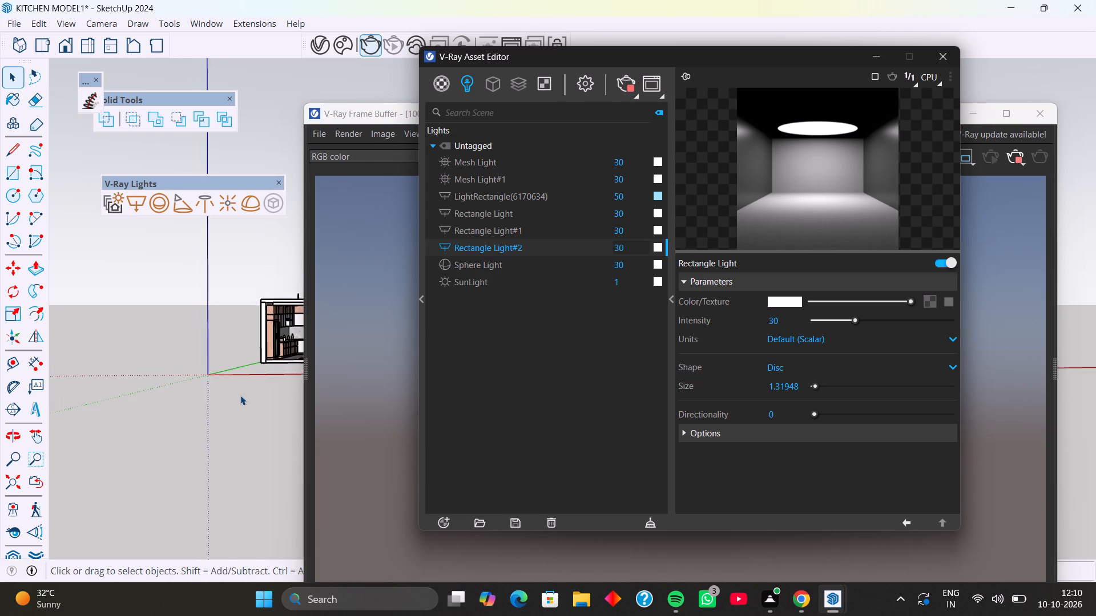
pyautogui.scroll(-1, 240, 395)
pyautogui.scroll(6, 240, 395)
pyautogui.scroll(-6, 240, 395)
pyautogui.scroll(6, 240, 395)
pyautogui.scroll(-6, 240, 395)
pyautogui.scroll(1, 240, 395)
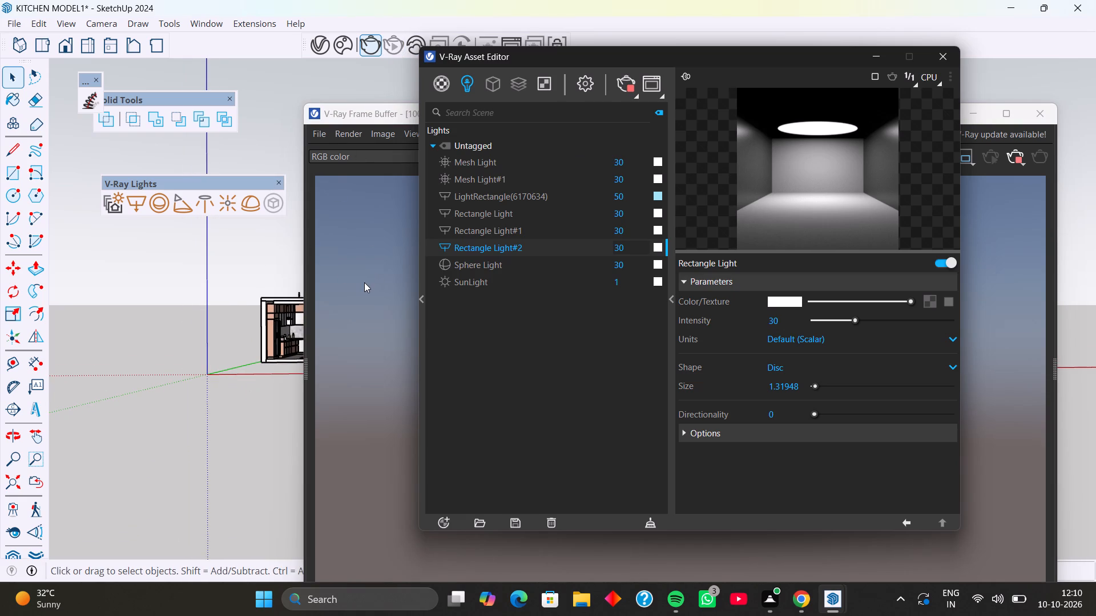
pyautogui.click(364, 282)
pyautogui.scroll(-6, 262, 395)
pyautogui.scroll(6, 260, 395)
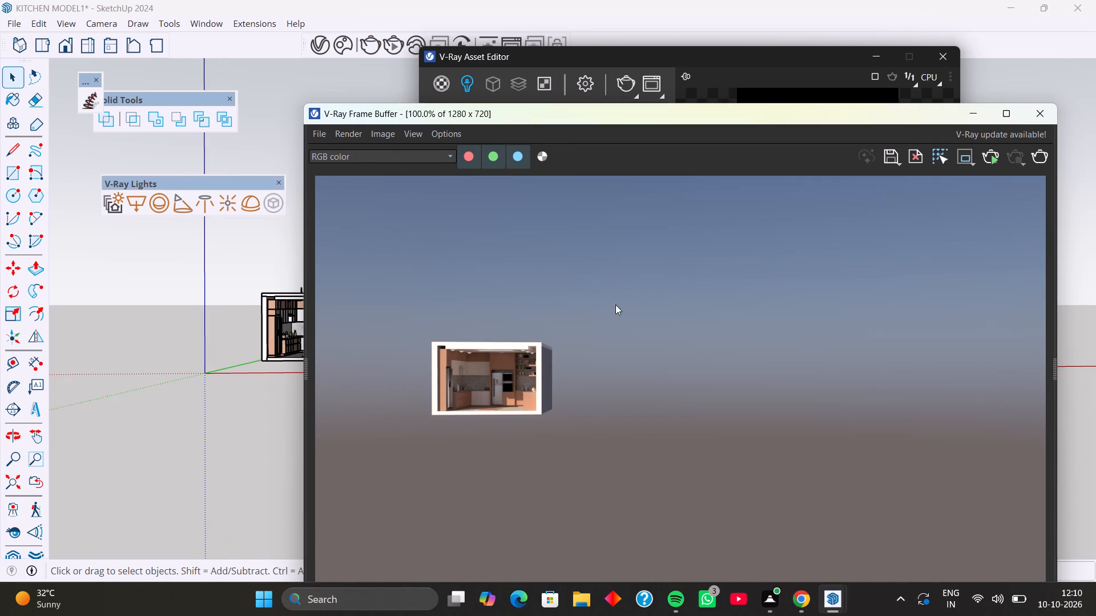
pyautogui.click(1031, 115)
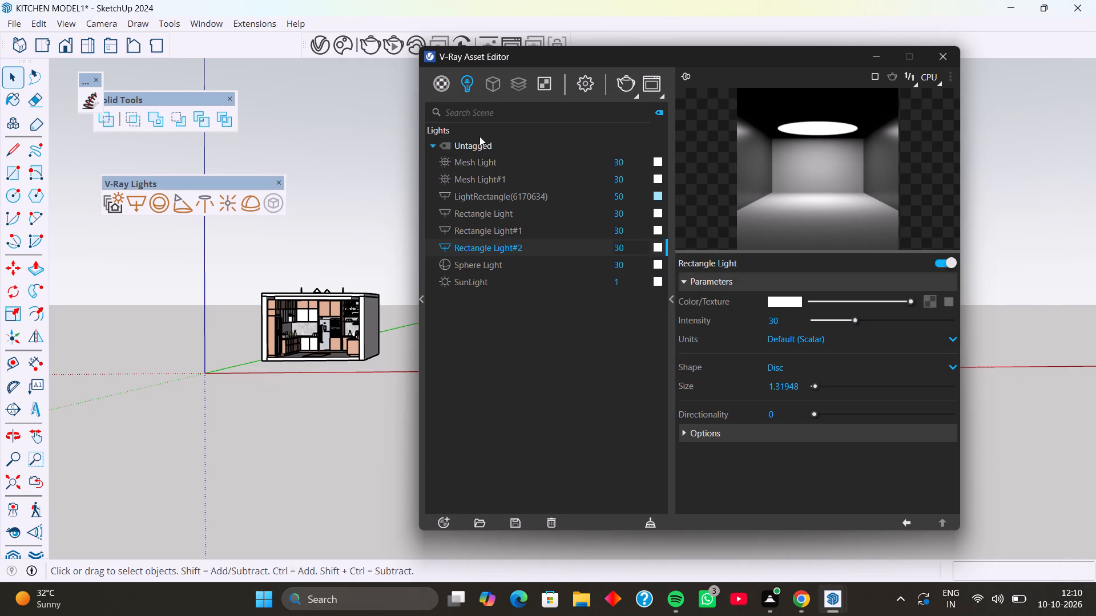
# Start an interactive V-Ray render framed more closely on the kitchen's open front.
pyautogui.click(398, 46)
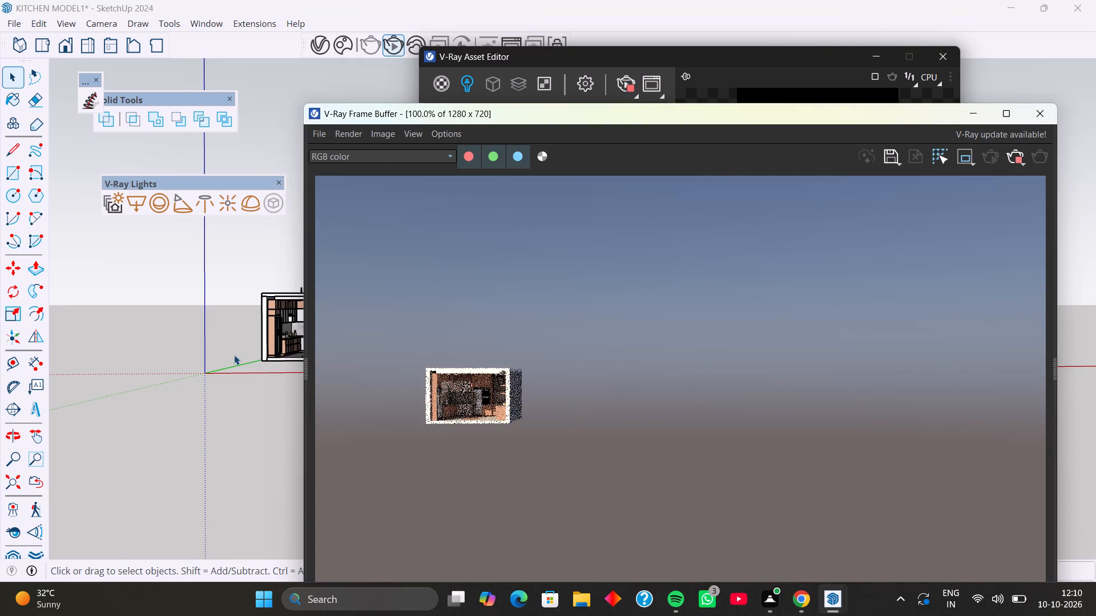
pyautogui.scroll(5, 233, 354)
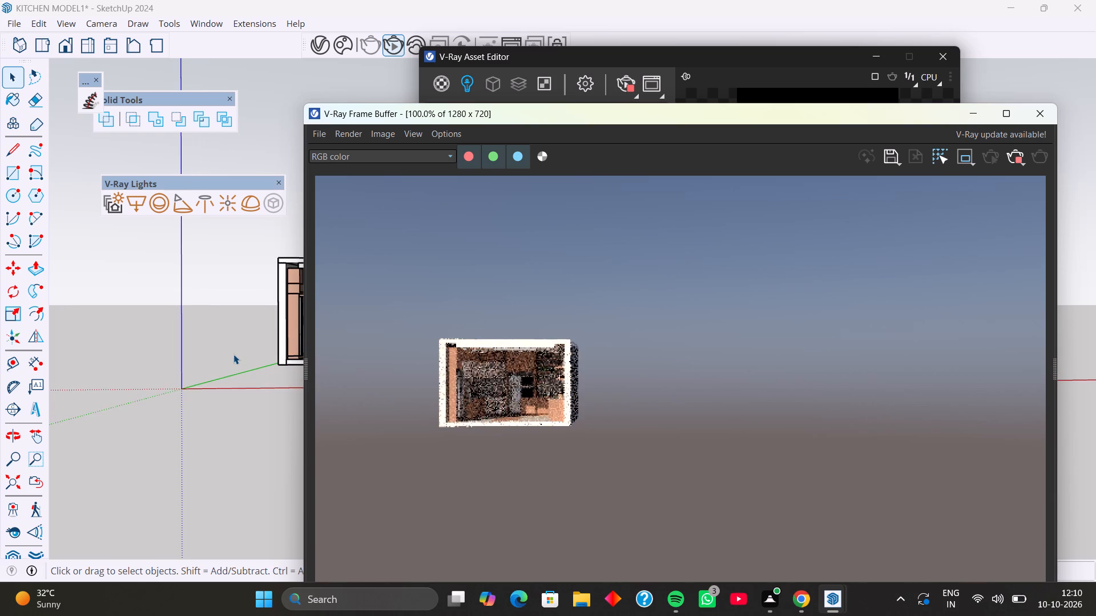
pyautogui.scroll(6, 229, 353)
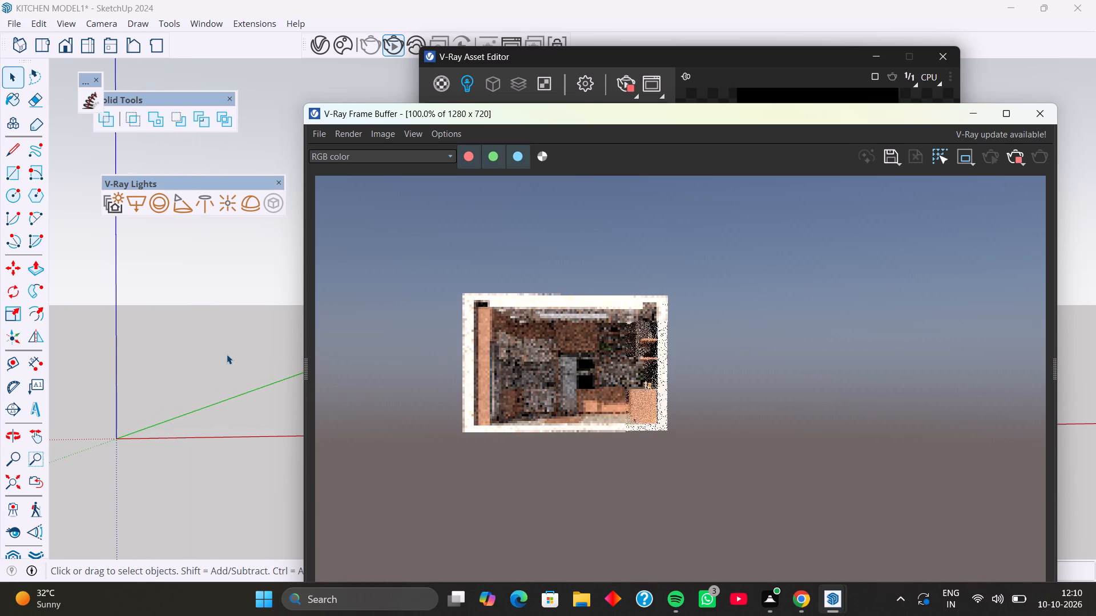
pyautogui.scroll(5, 227, 354)
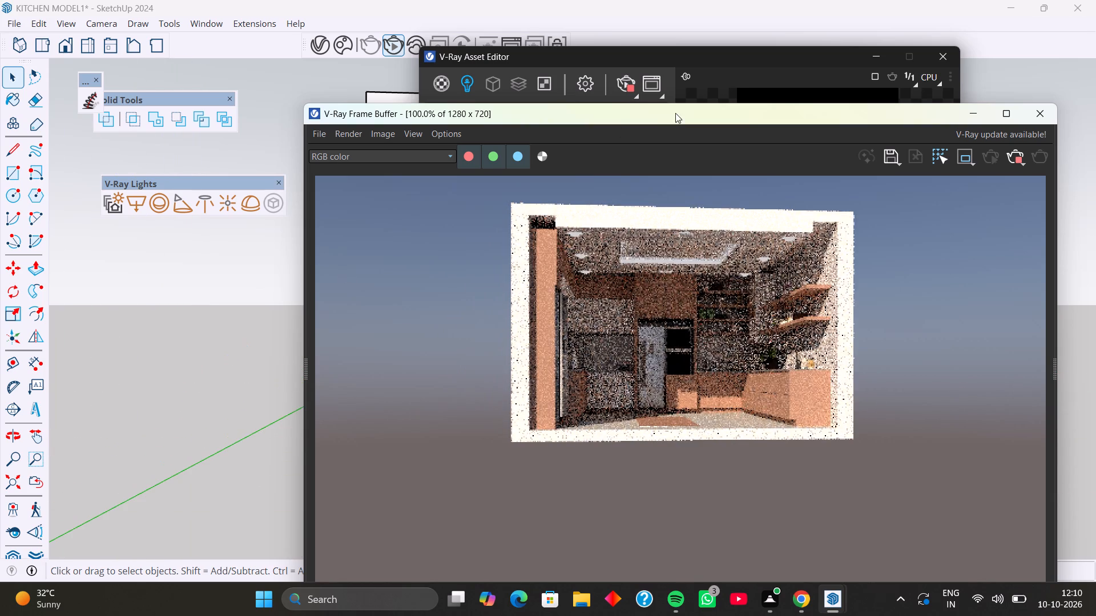
# Switch off the SunLight in the V-Ray Asset Editor and set its intensity to 0.
pyautogui.click(740, 71)
pyautogui.scroll(4, 502, 286)
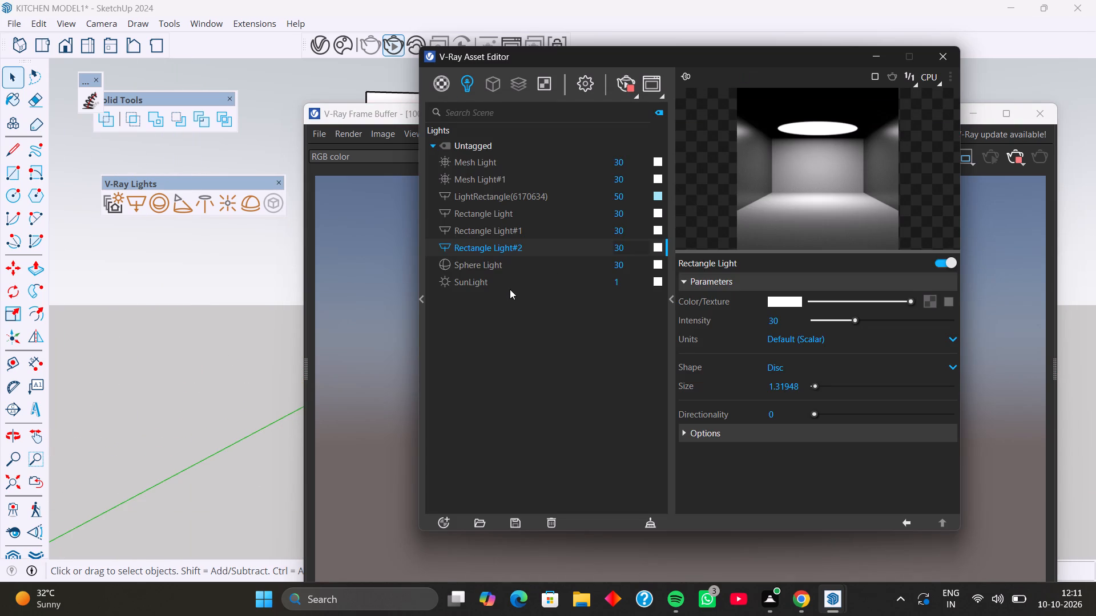
pyautogui.click(495, 285)
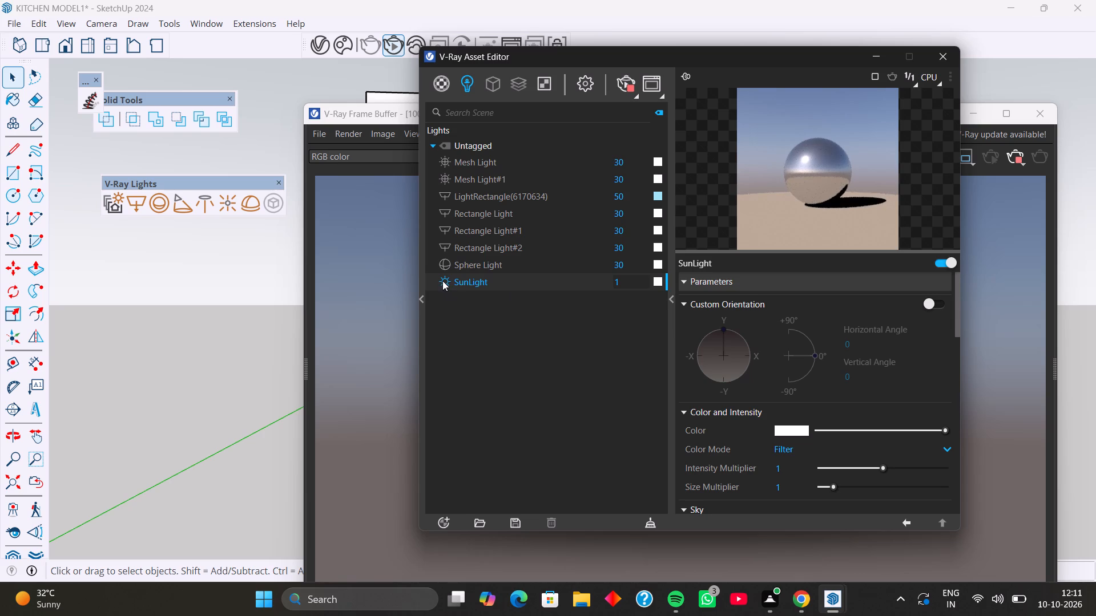
pyautogui.click(442, 281)
pyautogui.moveTo(626, 278); pyautogui.dragTo(597, 284)
pyautogui.press('0')
pyautogui.press('Return')
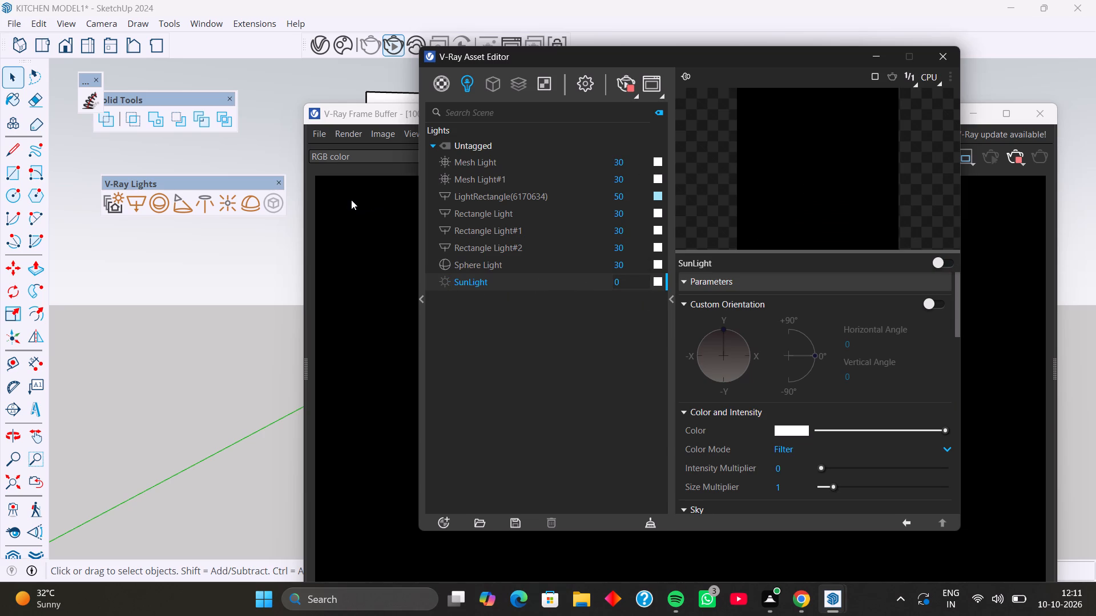
# Examine the interactive render of the kitchen lit only by its ceiling lights, with the SunLight off.
pyautogui.click(351, 200)
pyautogui.scroll(-1, 623, 333)
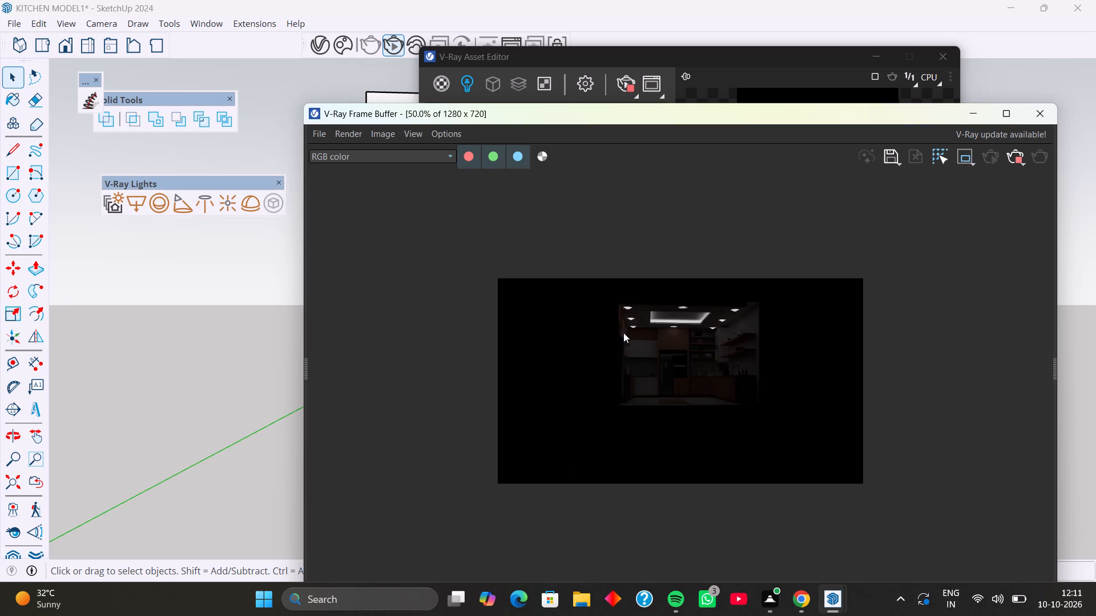
pyautogui.keyDown('shift'); pyautogui.moveTo(628, 328); pyautogui.dragTo(601, 332, button='middle'); pyautogui.keyUp('shift')
pyautogui.scroll(1, 700, 327)
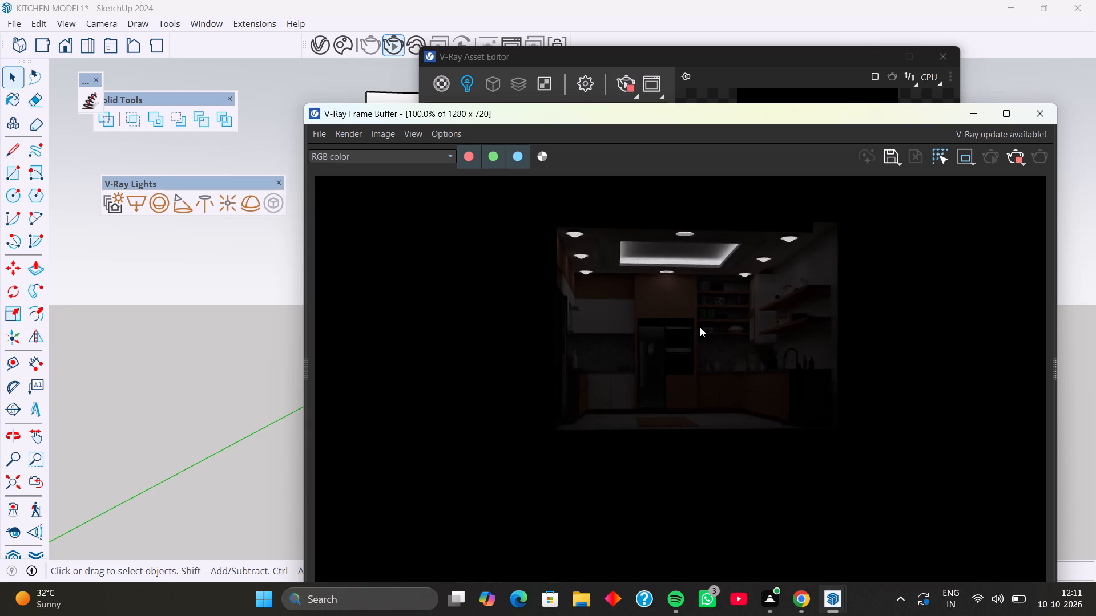
pyautogui.scroll(2, 692, 266)
pyautogui.scroll(-2, 692, 267)
# Set the SunLight intensity to 1 and switch the light back on for the interactive render.
pyautogui.click(690, 55)
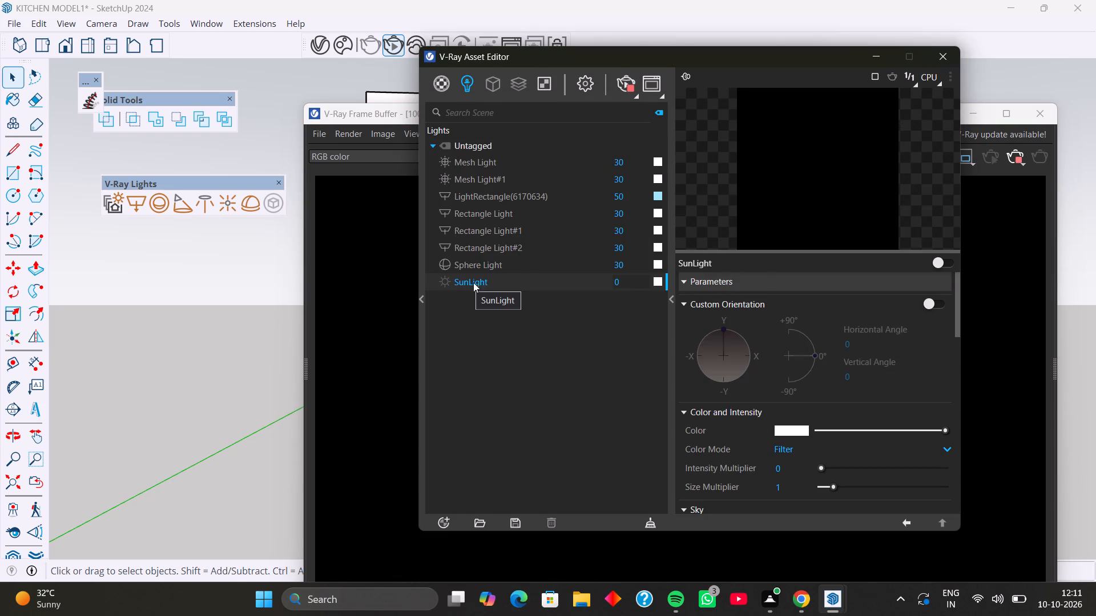
pyautogui.moveTo(635, 279); pyautogui.dragTo(592, 287)
pyautogui.press('1')
pyautogui.click(443, 281)
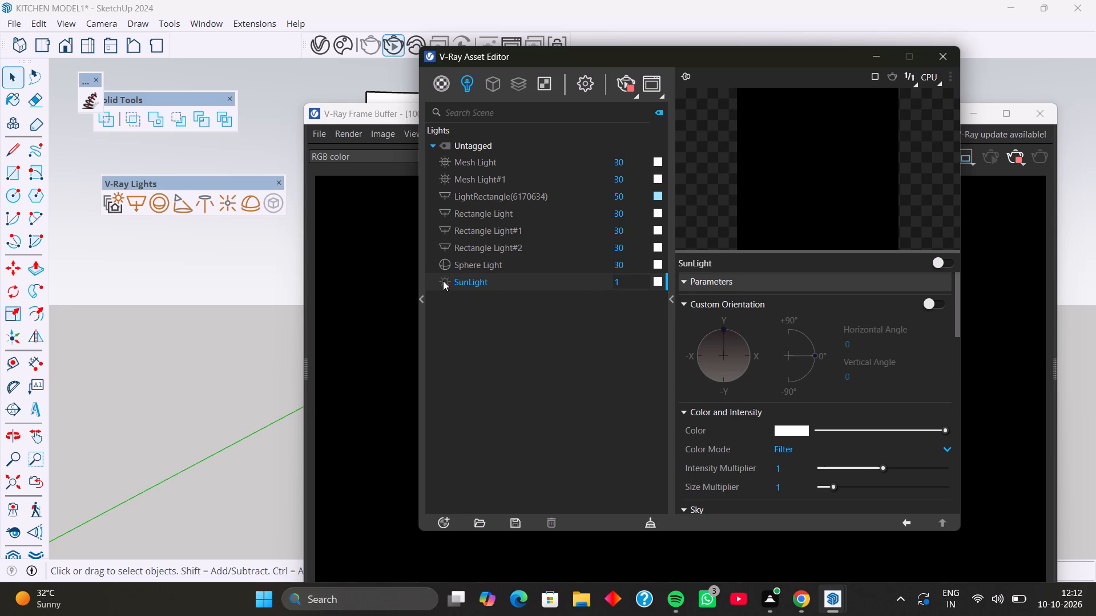
pyautogui.click(378, 263)
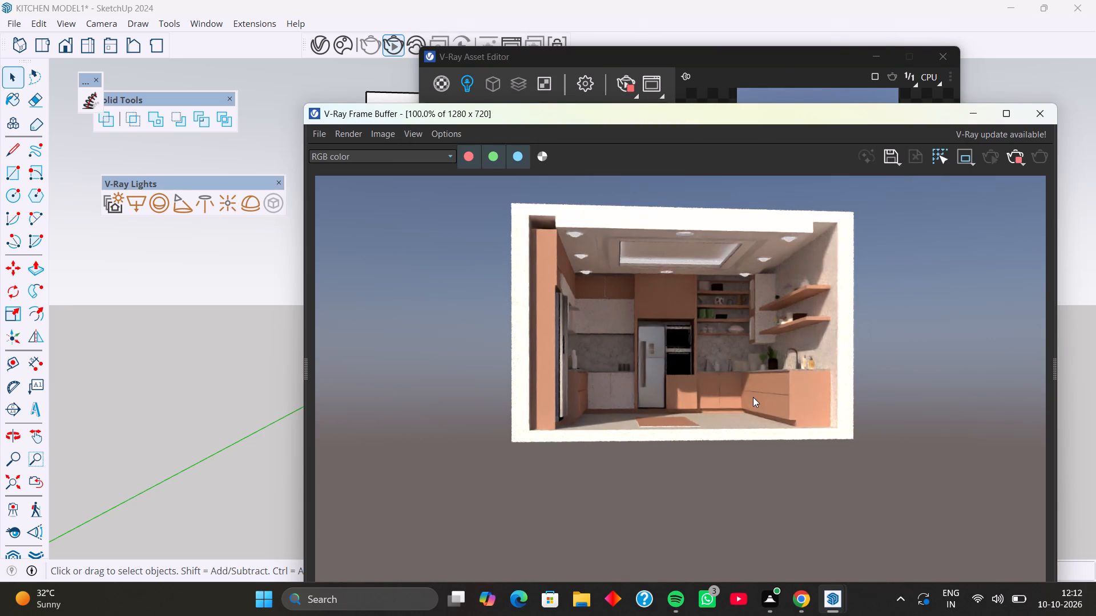
# Examine the sunlit kitchen in the interactive render from the front and from a low angle towards the ceiling lights.
pyautogui.moveTo(753, 399); pyautogui.dragTo(748, 421, button='middle')
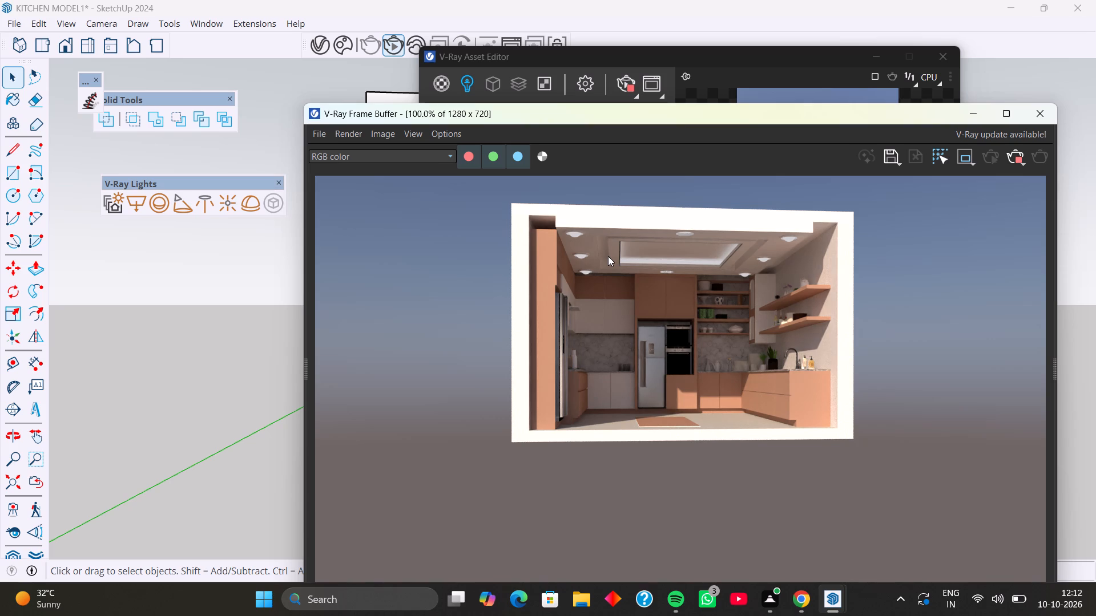
pyautogui.scroll(1, 665, 260)
pyautogui.scroll(-1, 607, 285)
pyautogui.keyDown('shift'); pyautogui.moveTo(213, 410); pyautogui.dragTo(125, 505, button='middle'); pyautogui.keyUp('shift')
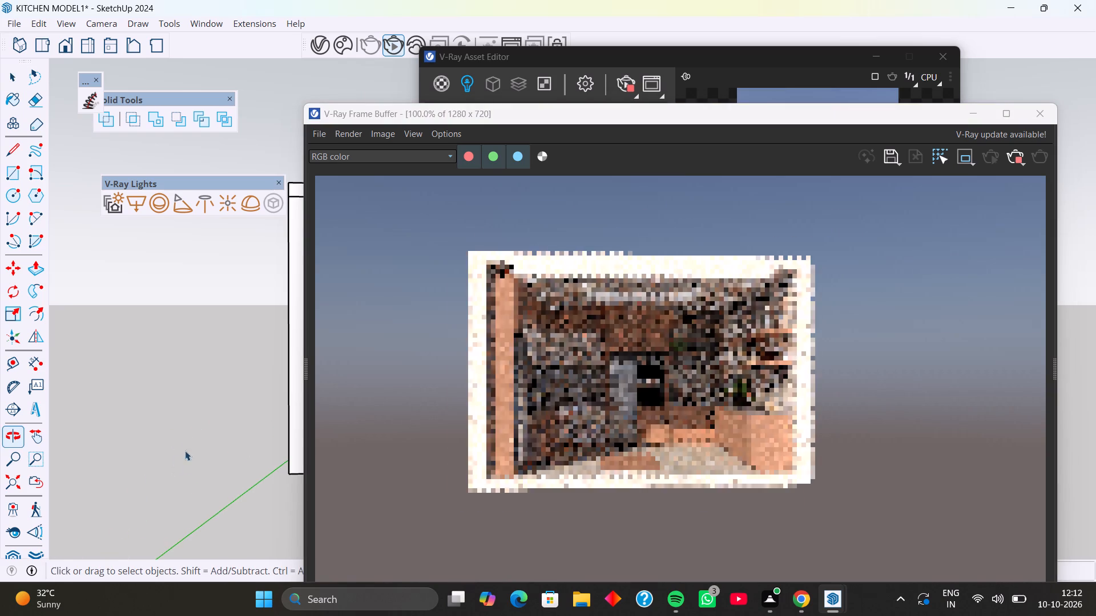
pyautogui.moveTo(208, 457); pyautogui.dragTo(222, 381, button='middle')
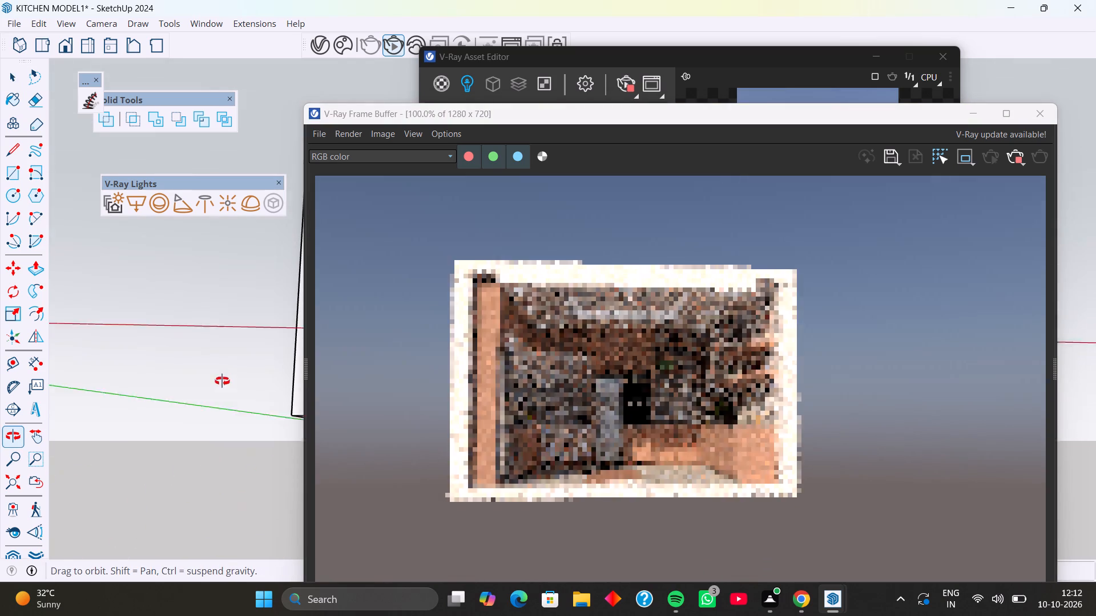
pyautogui.moveTo(222, 381); pyautogui.dragTo(224, 346, button='middle')
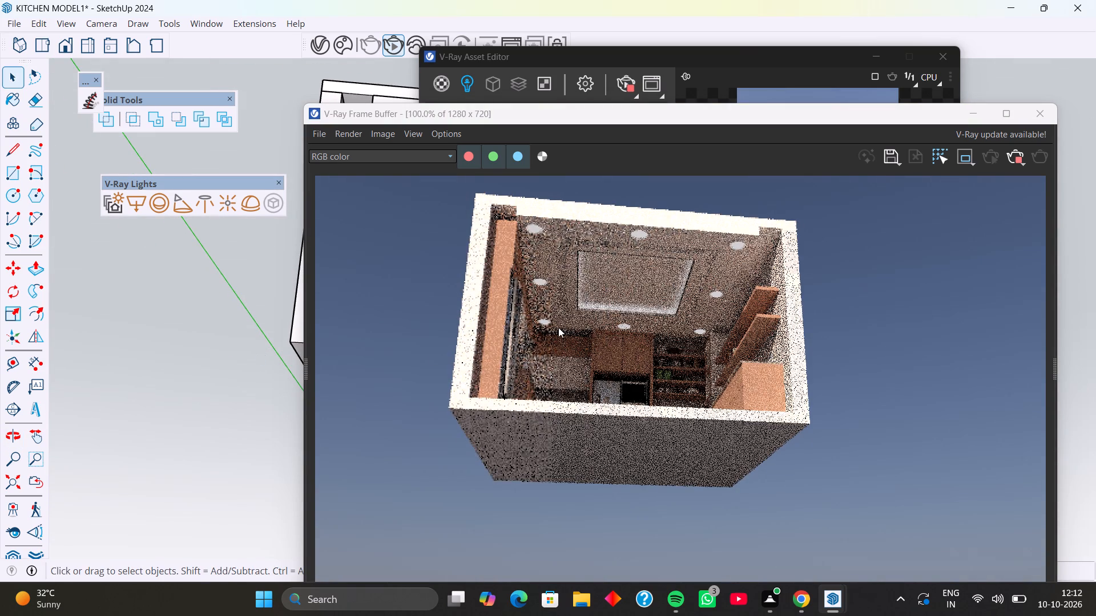
pyautogui.scroll(1, 638, 307)
pyautogui.scroll(-1, 638, 307)
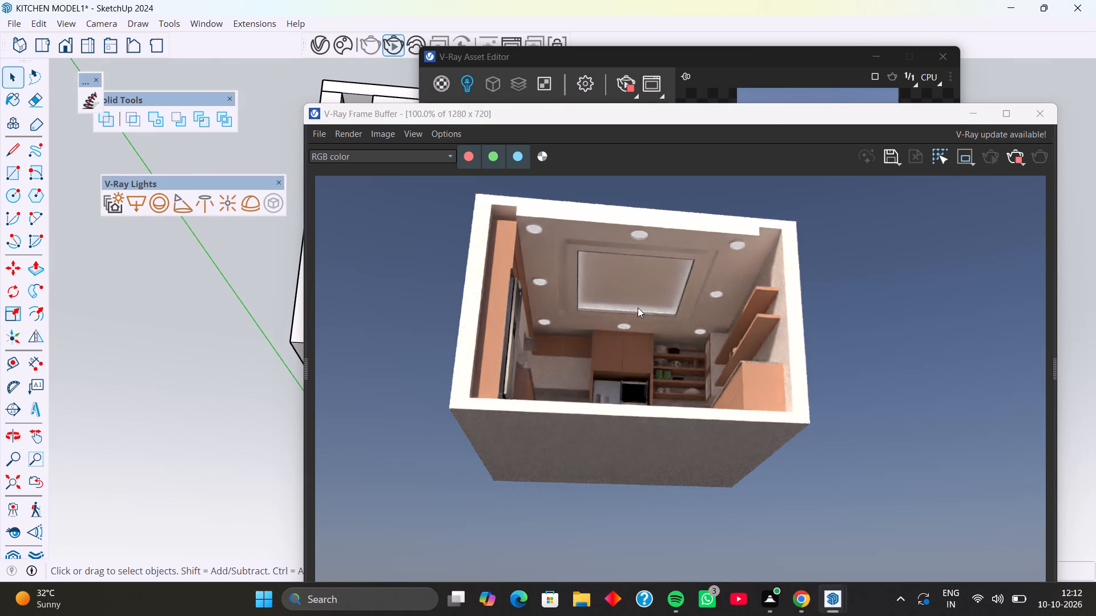
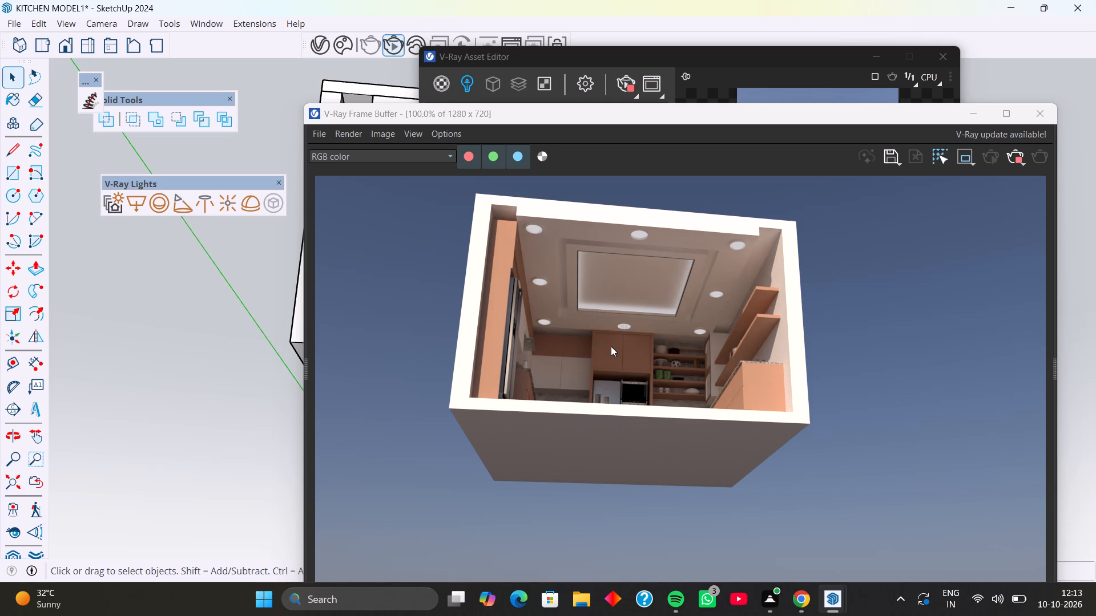
# Examine the sunlit kitchen in the interactive render, going from the low ceiling view back to the open front.
pyautogui.scroll(-1, 652, 386)
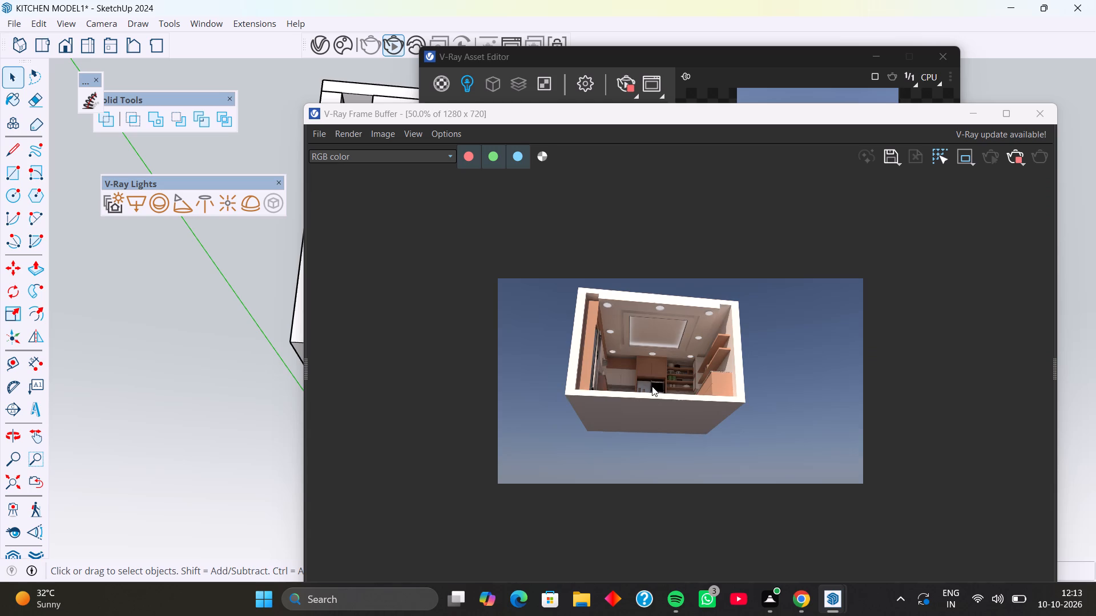
pyautogui.moveTo(652, 386); pyautogui.dragTo(655, 439, button='middle')
pyautogui.moveTo(671, 363); pyautogui.dragTo(671, 399, button='middle')
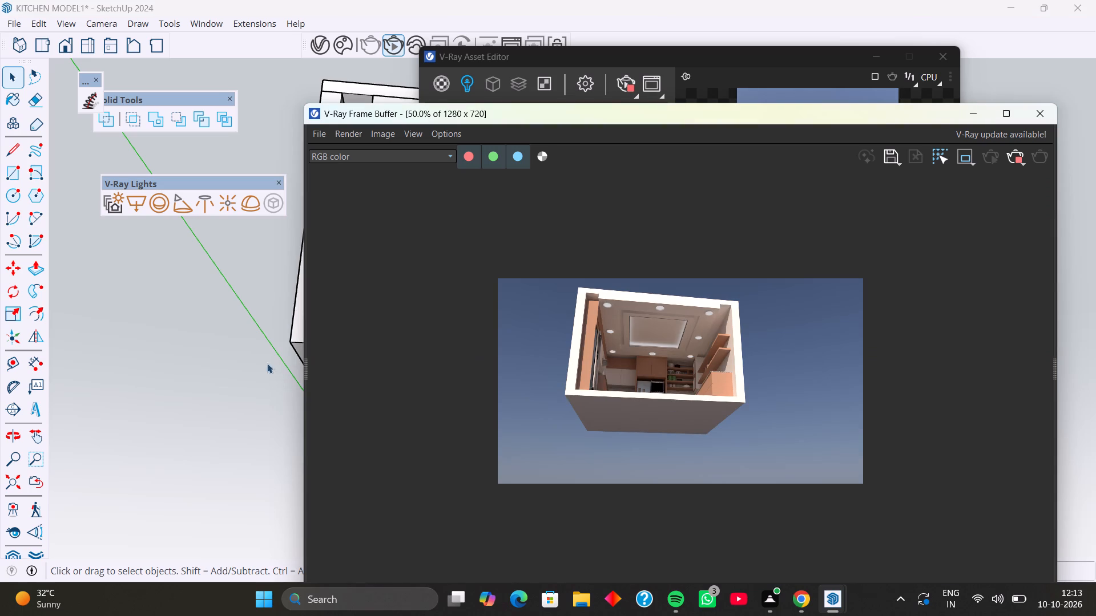
pyautogui.moveTo(256, 340); pyautogui.dragTo(256, 424, button='middle')
pyautogui.moveTo(263, 374); pyautogui.dragTo(263, 387, button='middle')
pyautogui.scroll(2, 263, 387)
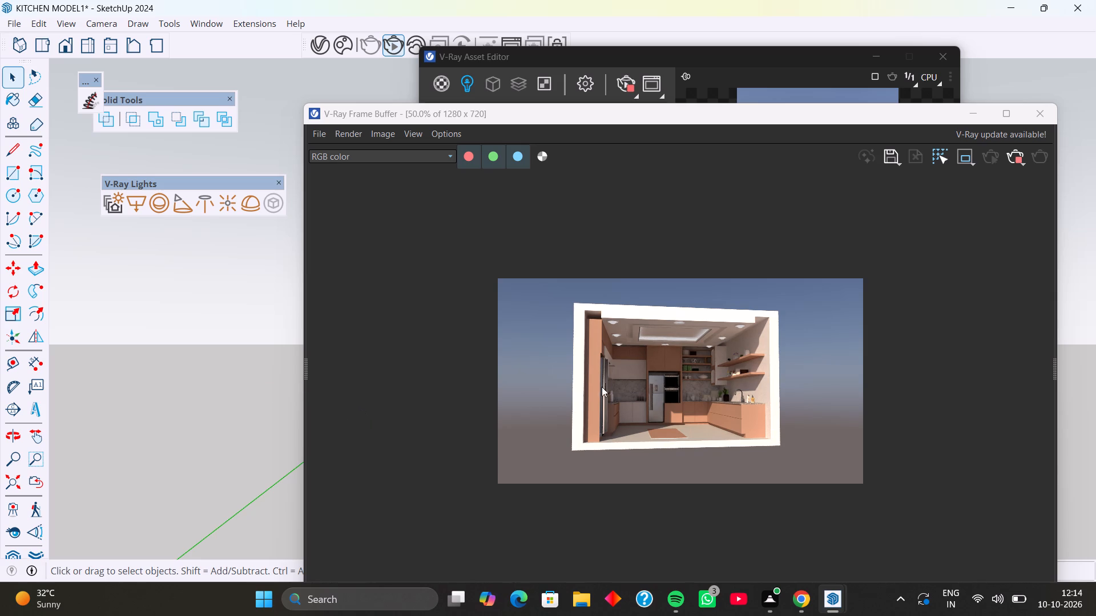
# Close the V-Ray Frame Buffer and the V-Ray Asset Editor.
pyautogui.click(1032, 117)
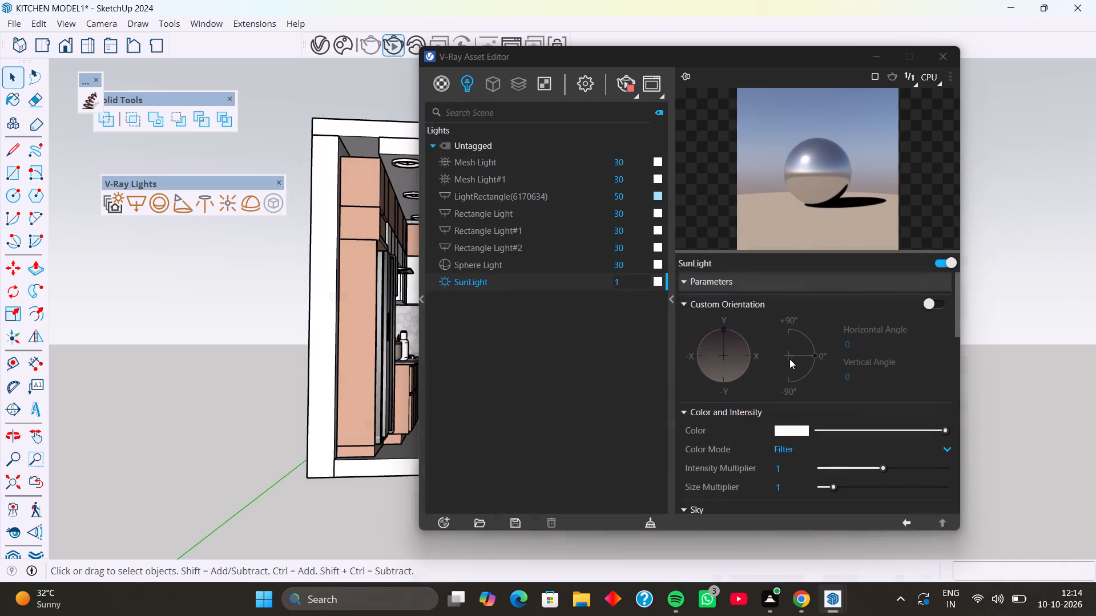
pyautogui.click(949, 60)
# Examine the kitchen model's interior through its open front, including the cabinets, counters, open shelves and ceiling lights.
pyautogui.scroll(2, 441, 316)
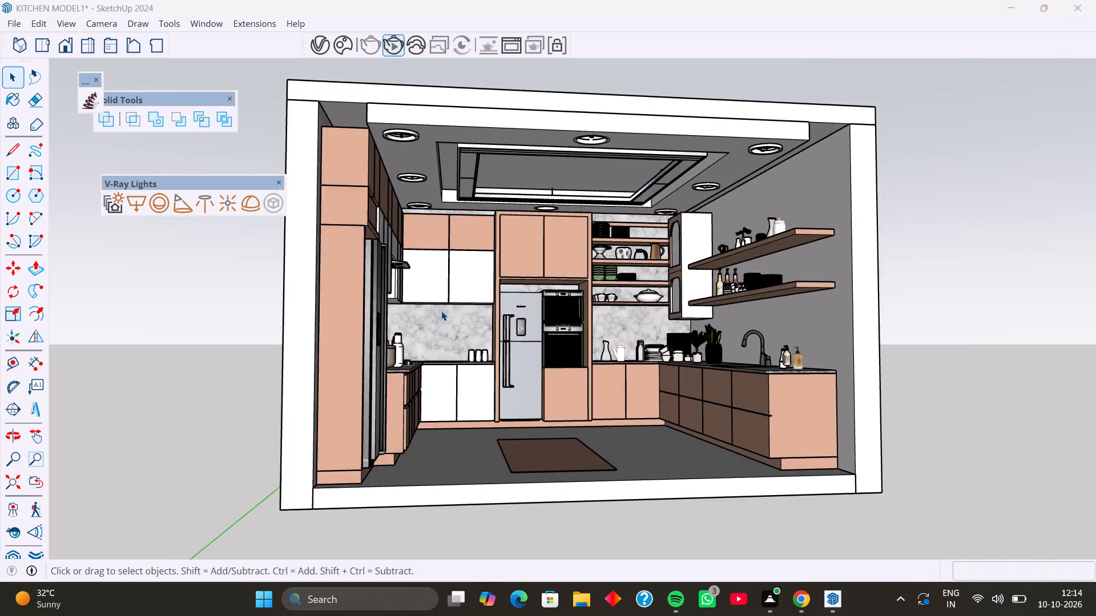
pyautogui.scroll(3, 441, 311)
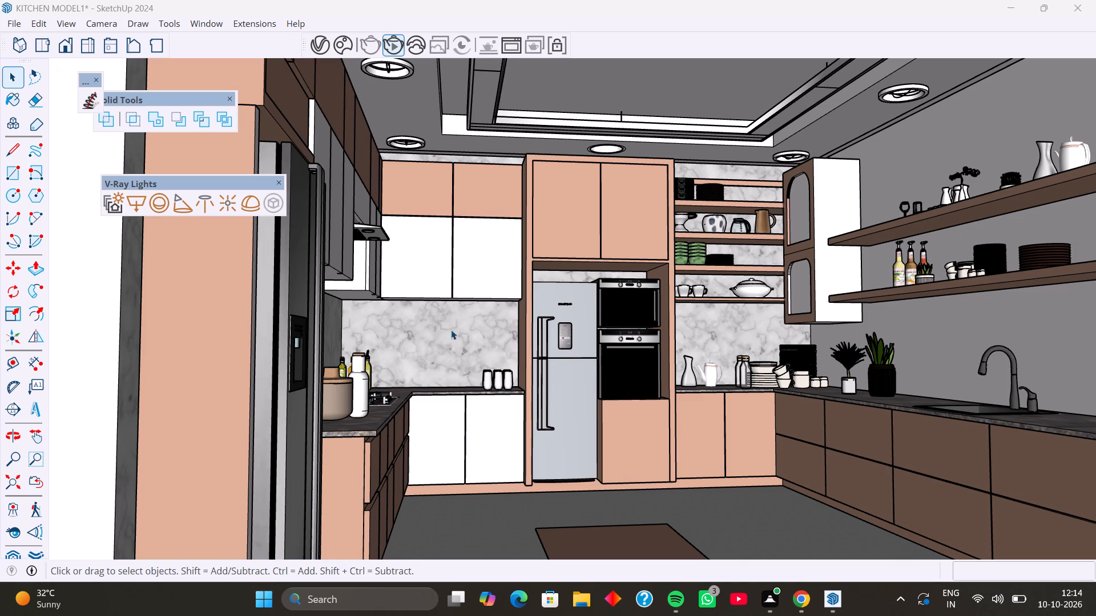
pyautogui.scroll(-4, 441, 402)
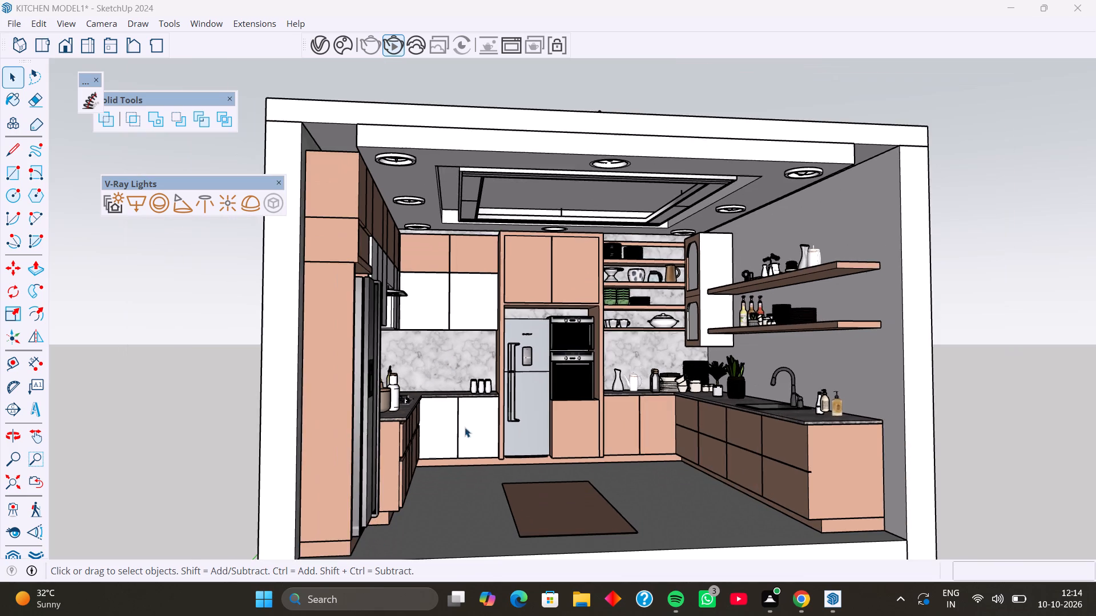
pyautogui.moveTo(465, 427); pyautogui.dragTo(414, 436, button='middle')
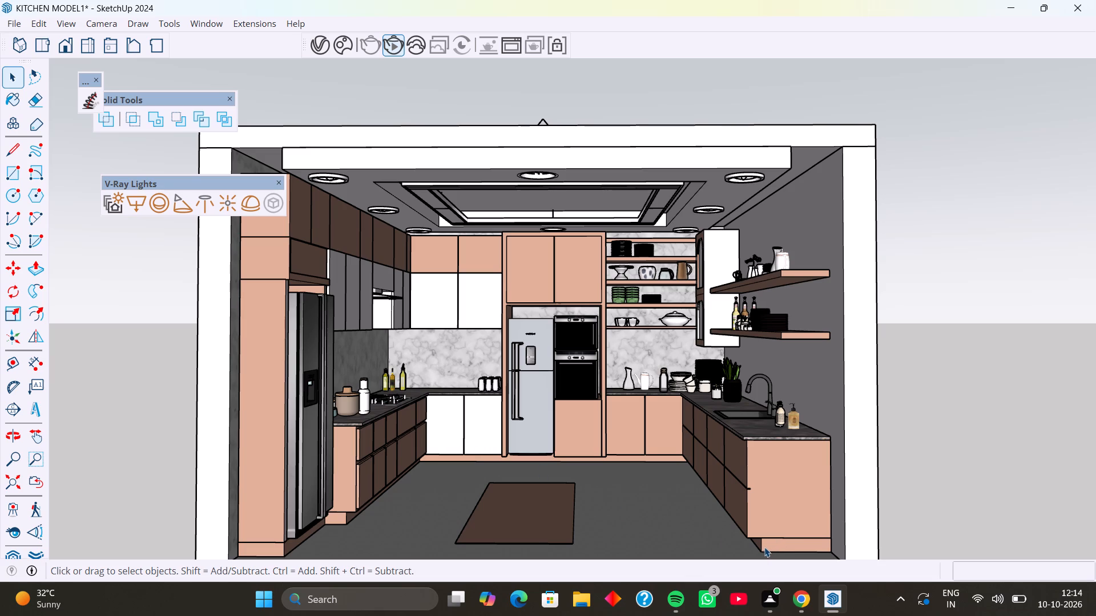
pyautogui.scroll(7, 764, 546)
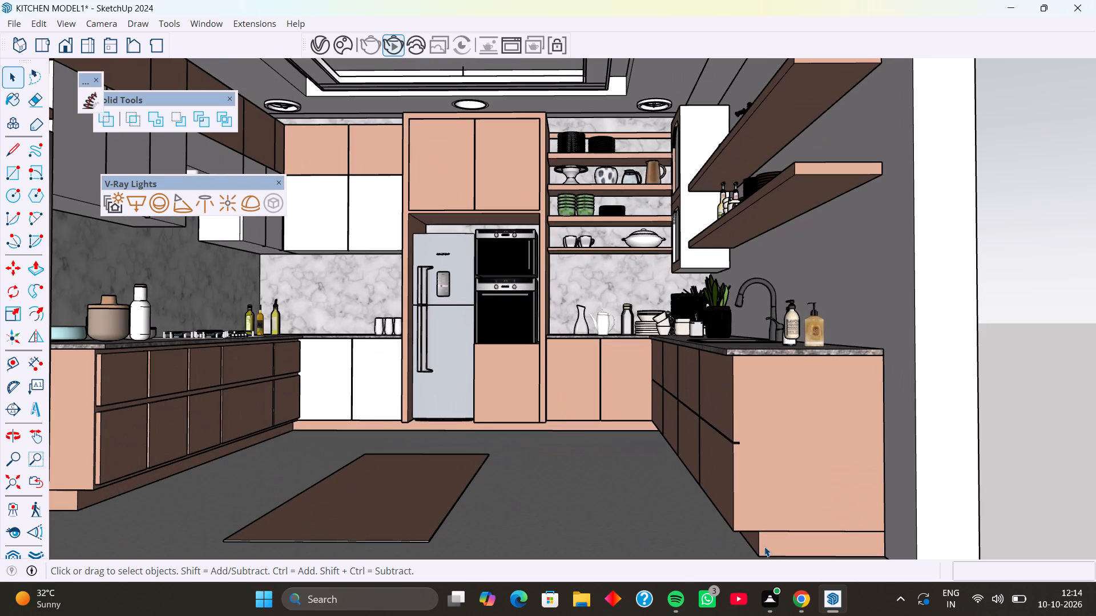
pyautogui.scroll(-1, 779, 533)
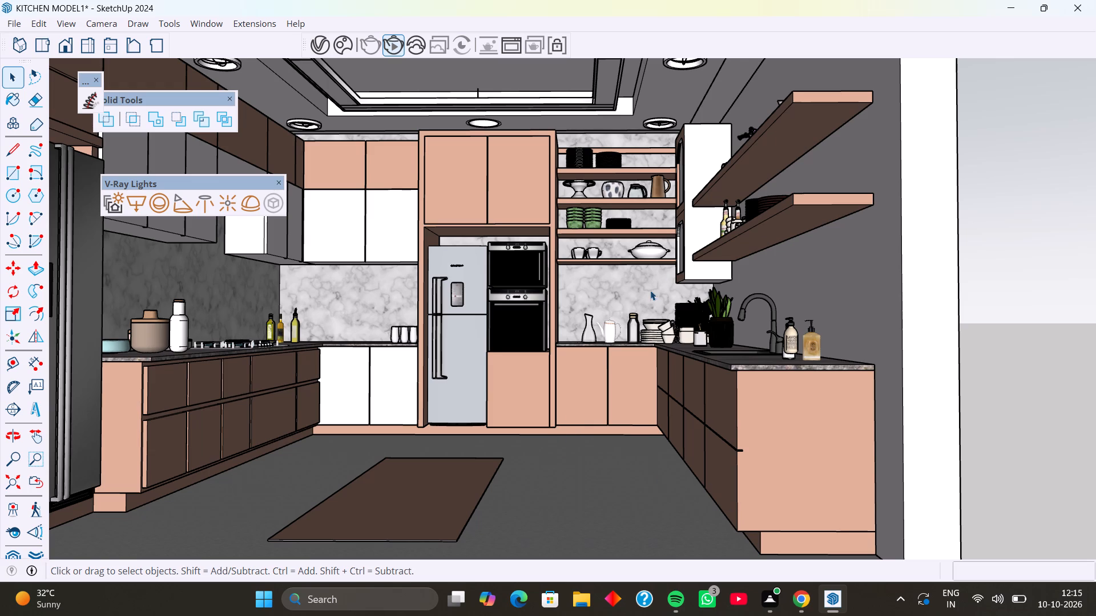
pyautogui.scroll(-2, 615, 285)
pyautogui.moveTo(617, 308); pyautogui.dragTo(656, 356, button='middle')
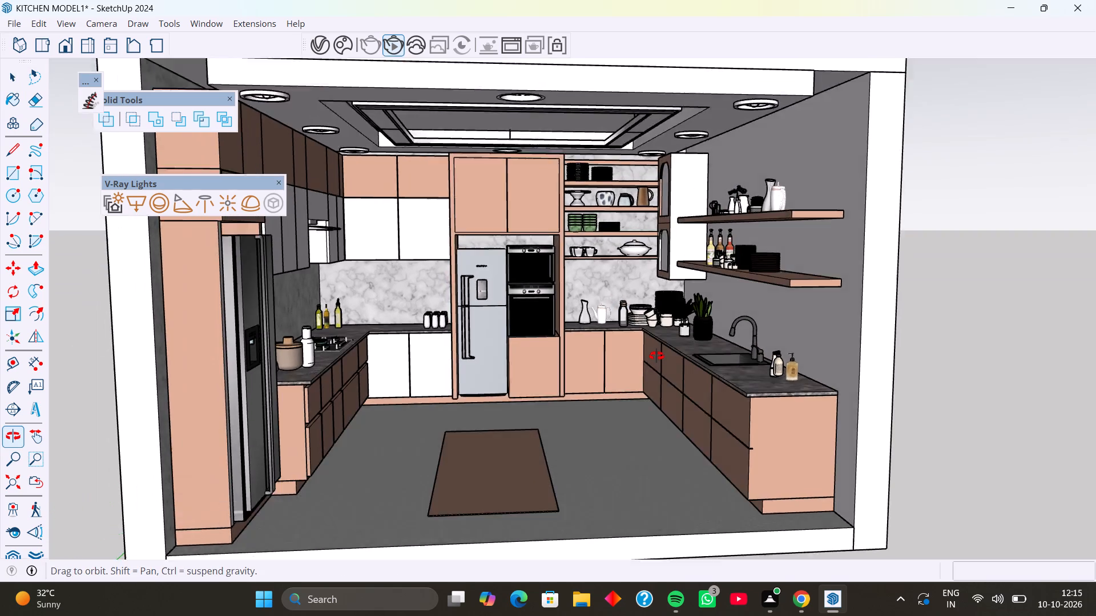
pyautogui.moveTo(656, 356); pyautogui.dragTo(636, 351, button='middle')
pyautogui.scroll(-1, 636, 351)
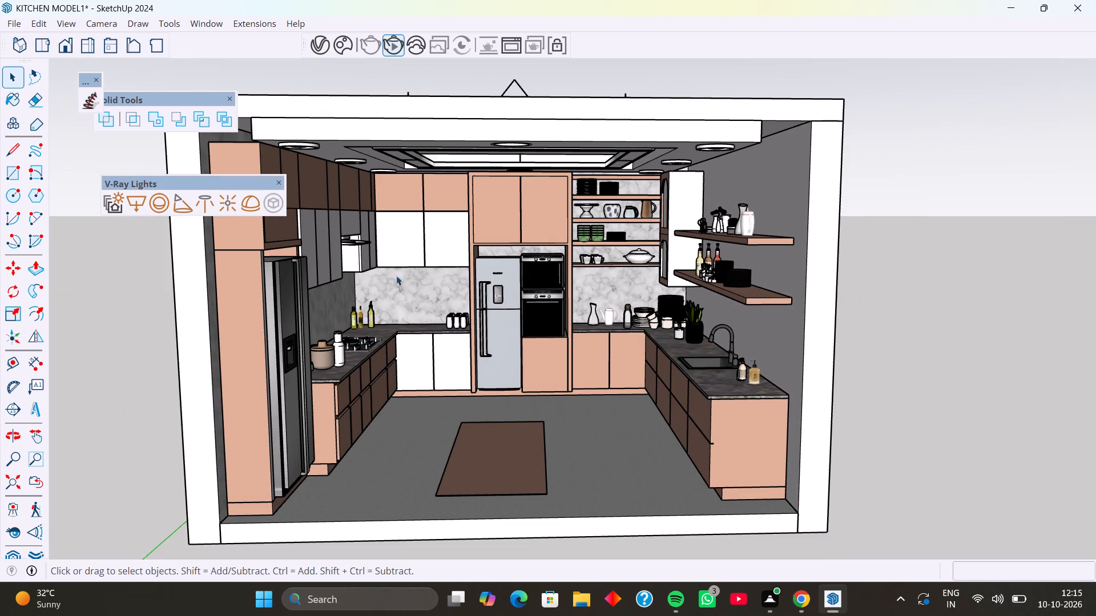
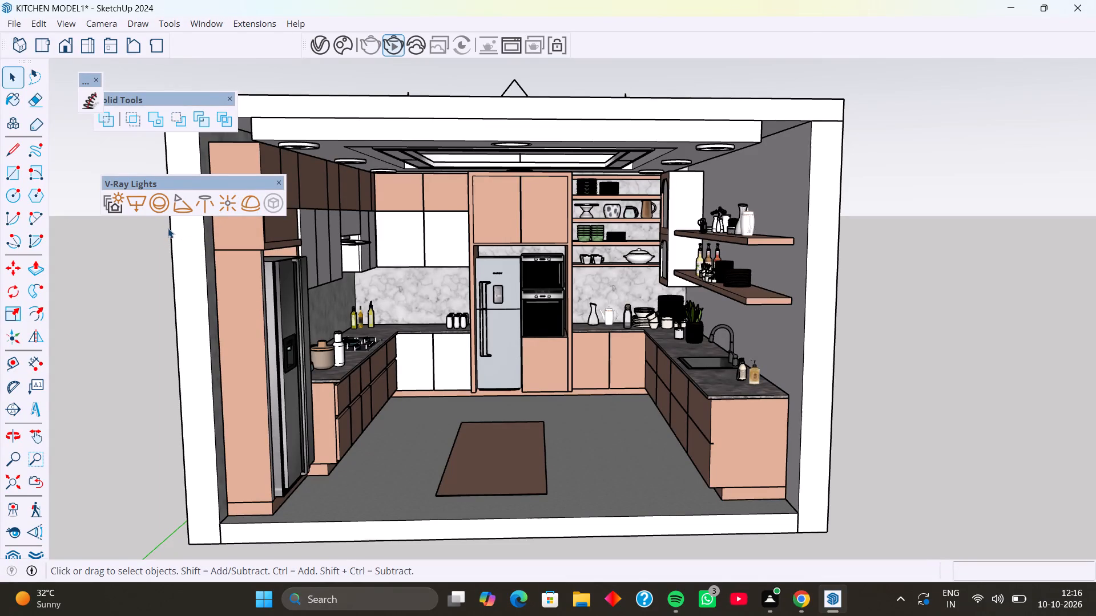
# Place a V-Ray omni light on the brown mat at the centre of the kitchen floor, undoing any extra light.
pyautogui.click(229, 202)
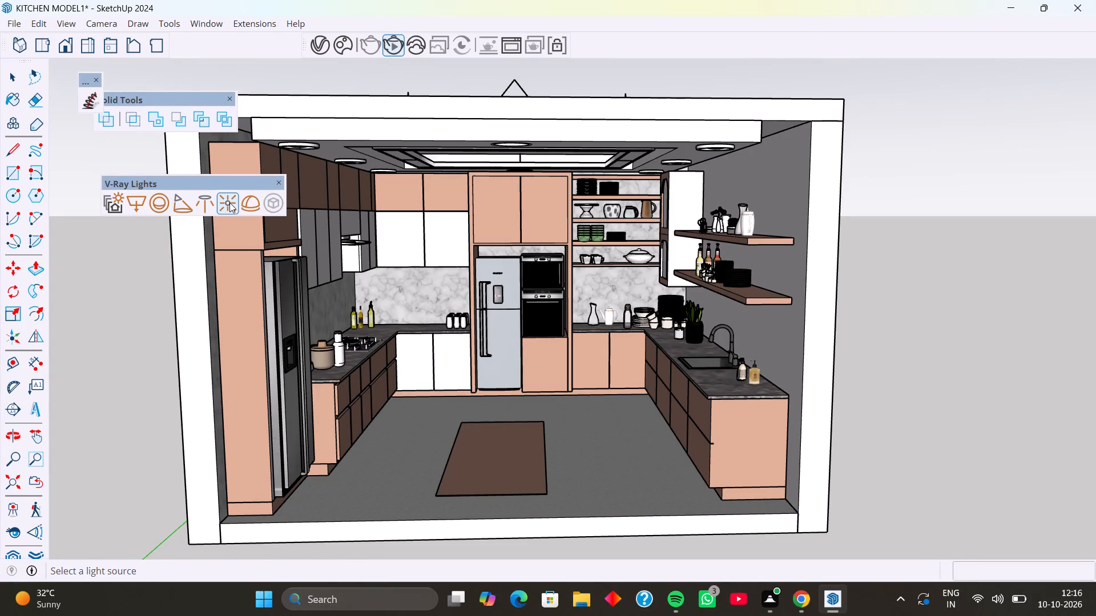
pyautogui.click(522, 437)
pyautogui.click(536, 408)
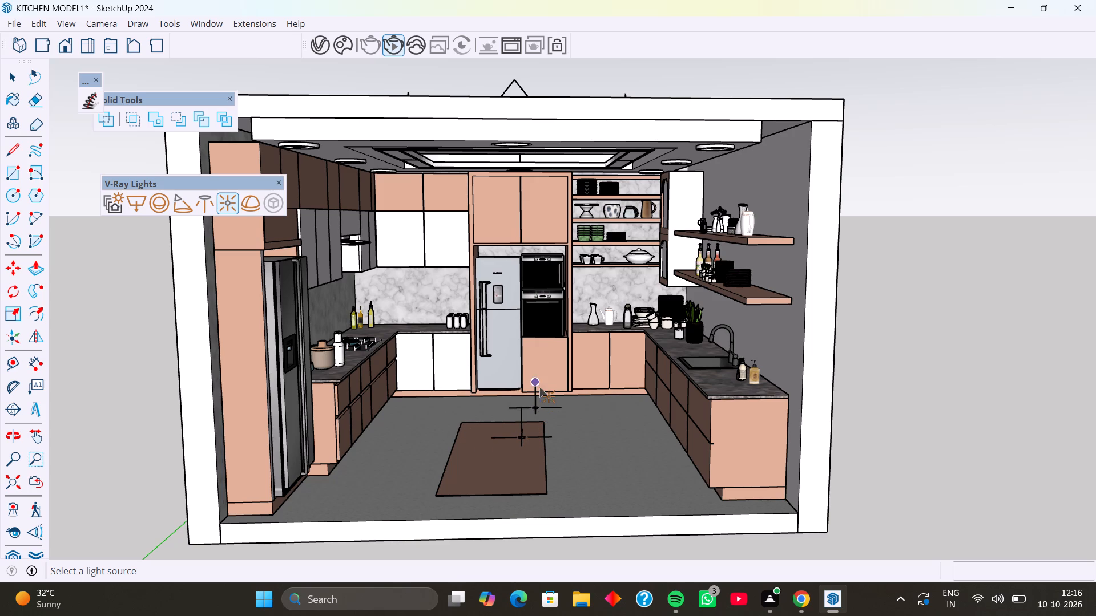
pyautogui.hotkey('ctrl', 'z')
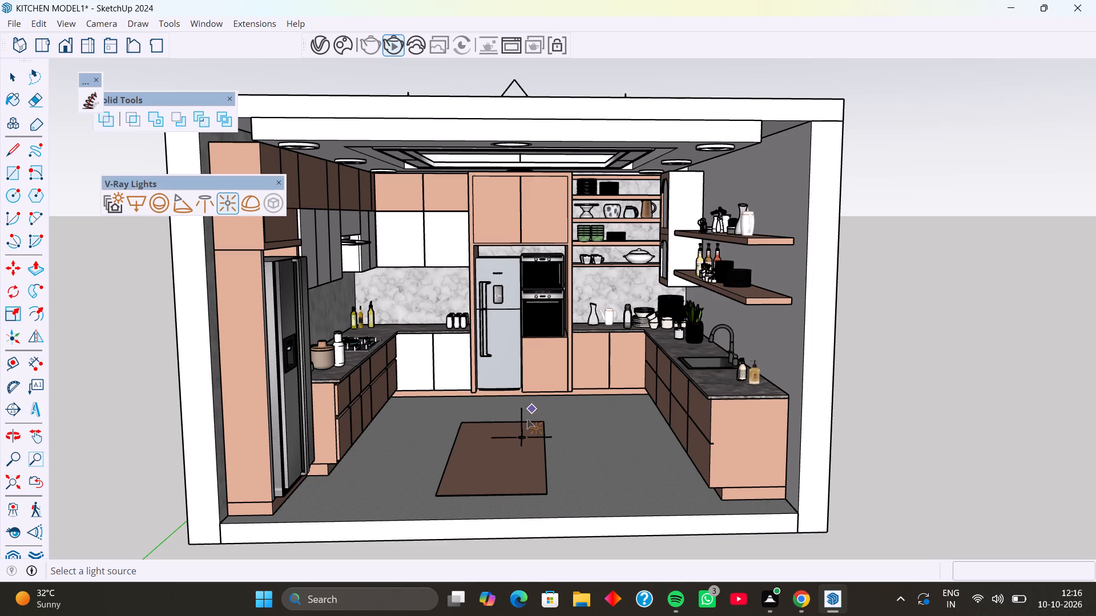
pyautogui.press('space')
# Select the omni light and move it vertically upward off the mat, entering distances of 2 and 6.
pyautogui.click(522, 422)
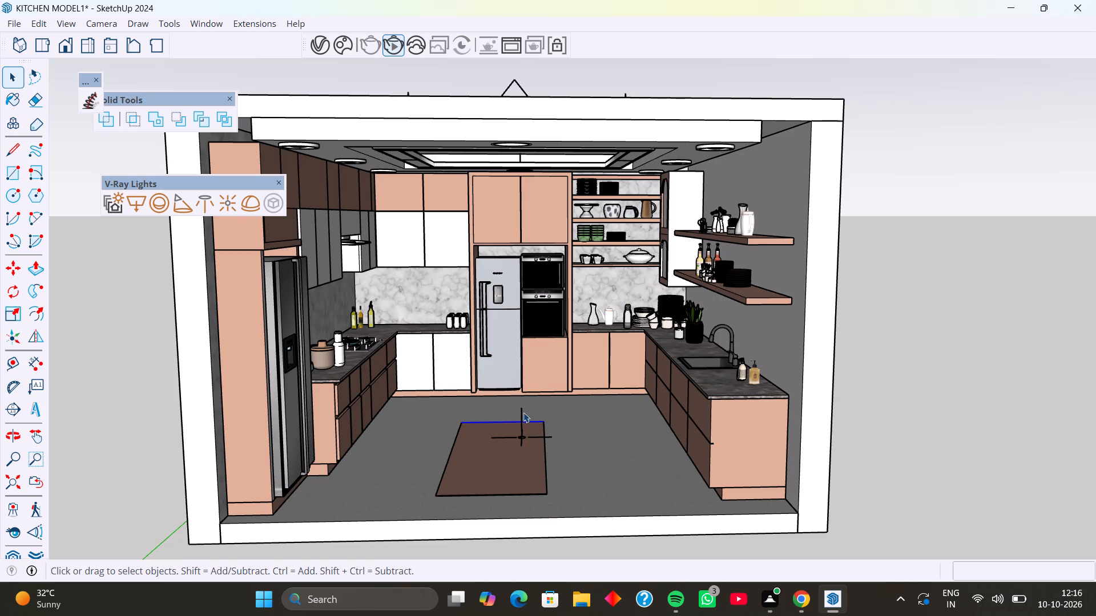
pyautogui.click(521, 410)
pyautogui.press('m')
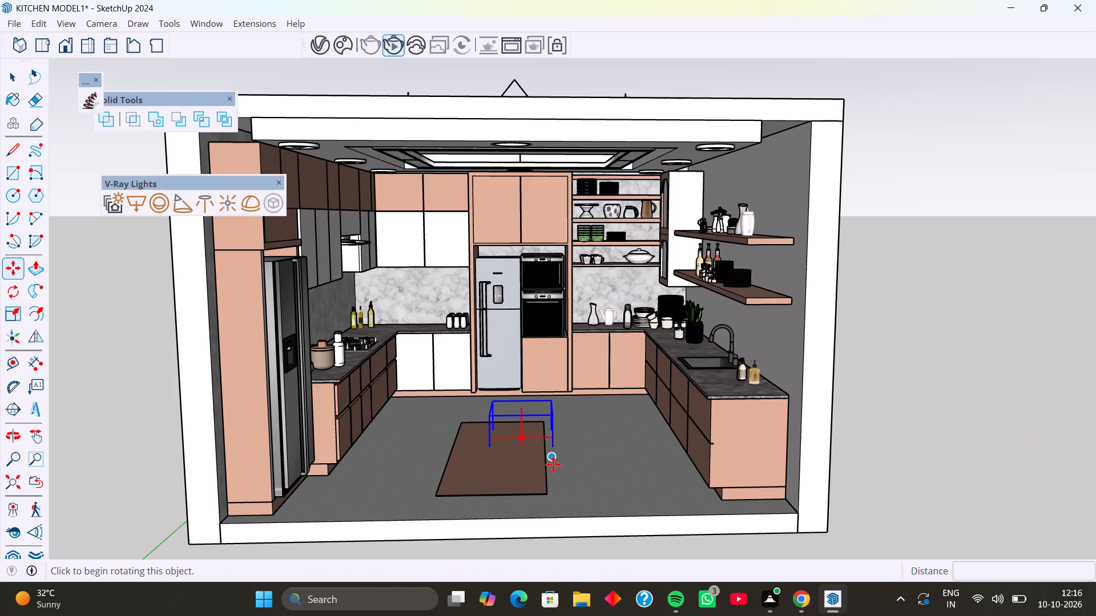
pyautogui.scroll(5, 553, 464)
pyautogui.click(553, 455)
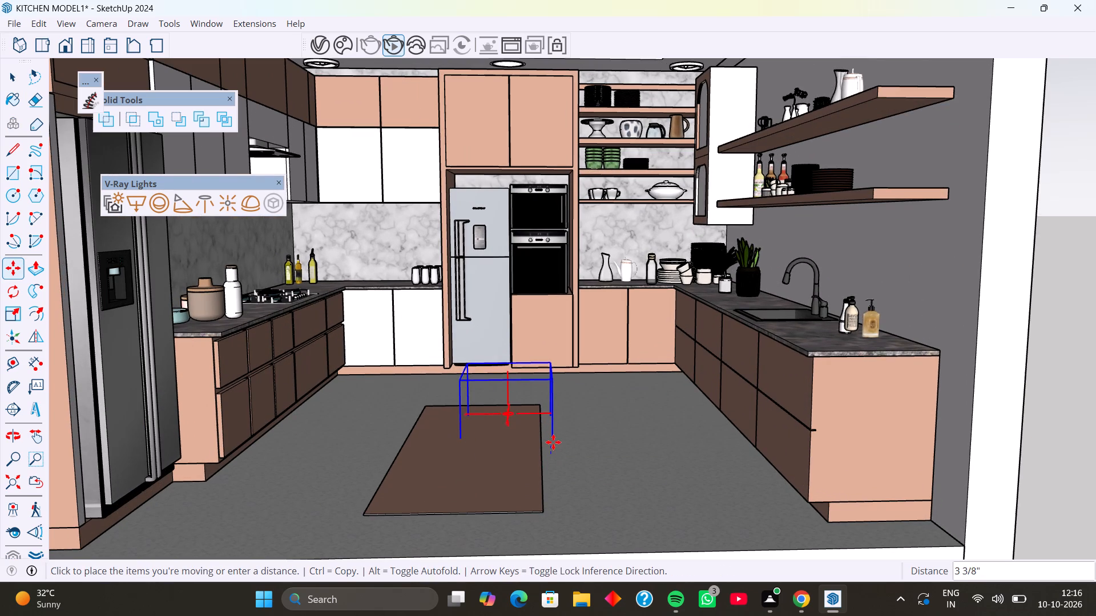
pyautogui.press('Up')
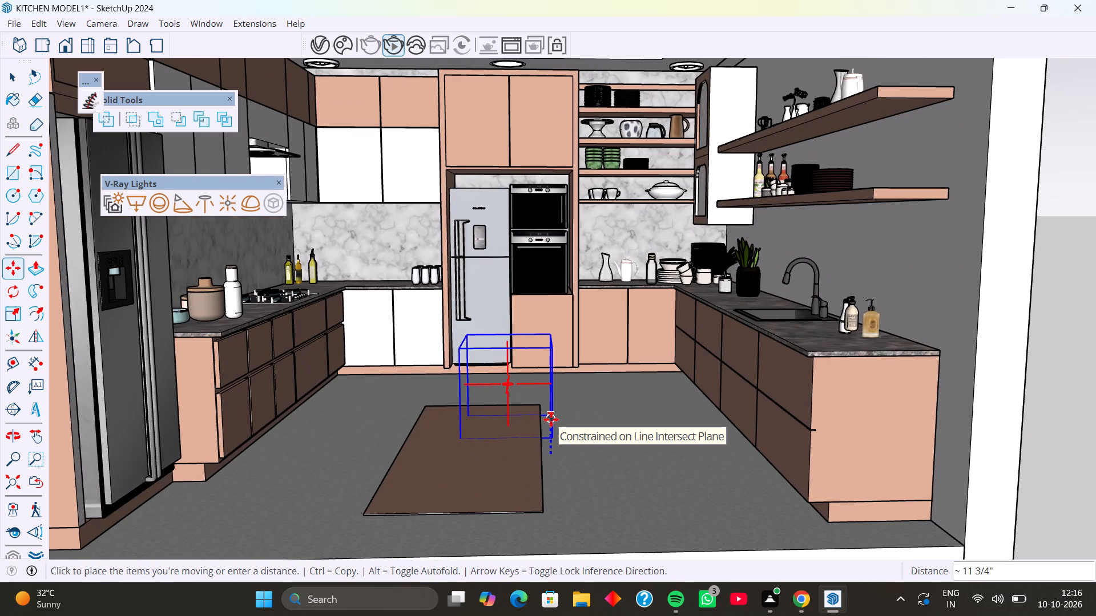
pyautogui.press('2')
pyautogui.press('Return')
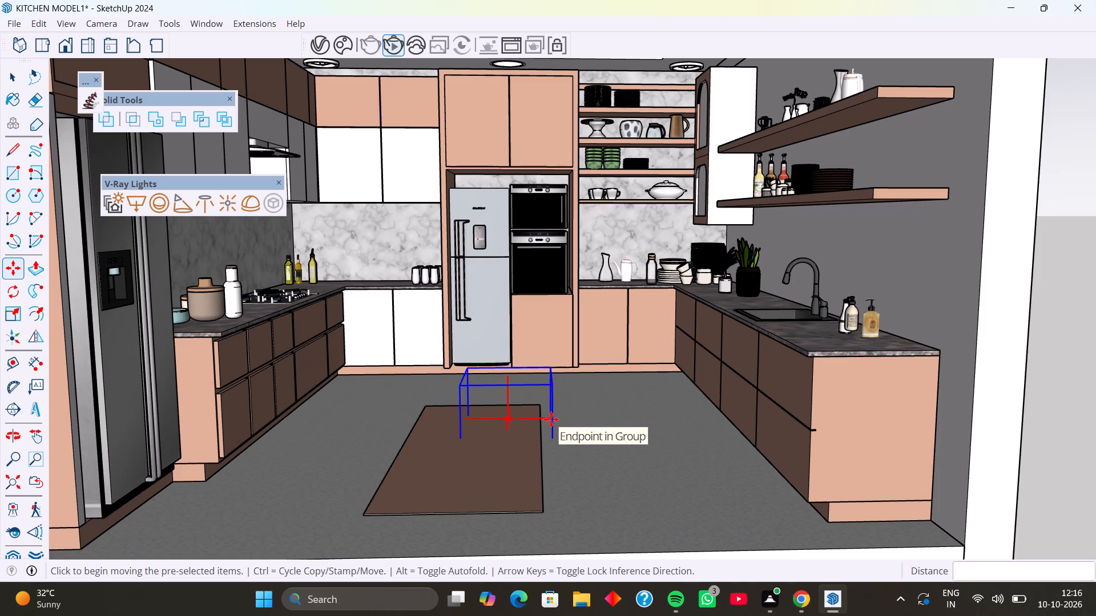
pyautogui.press('6')
pyautogui.press('Return')
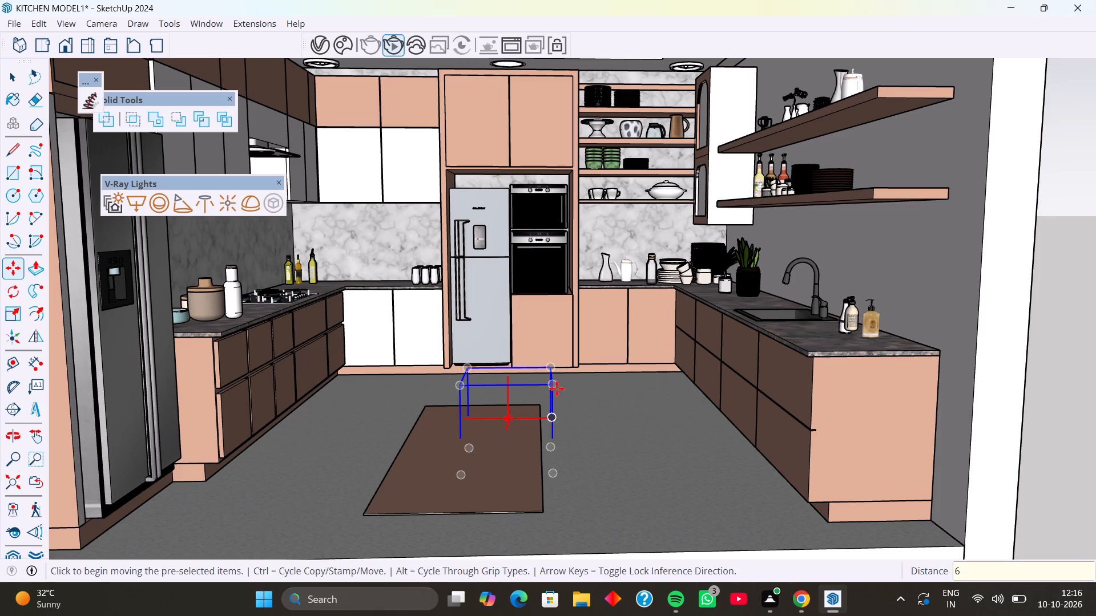
# Raise the omni light vertically by about 1' 4", and again by about 4' 3" to the upper cabinets, and deselect it.
pyautogui.click(551, 381)
pyautogui.press('Up')
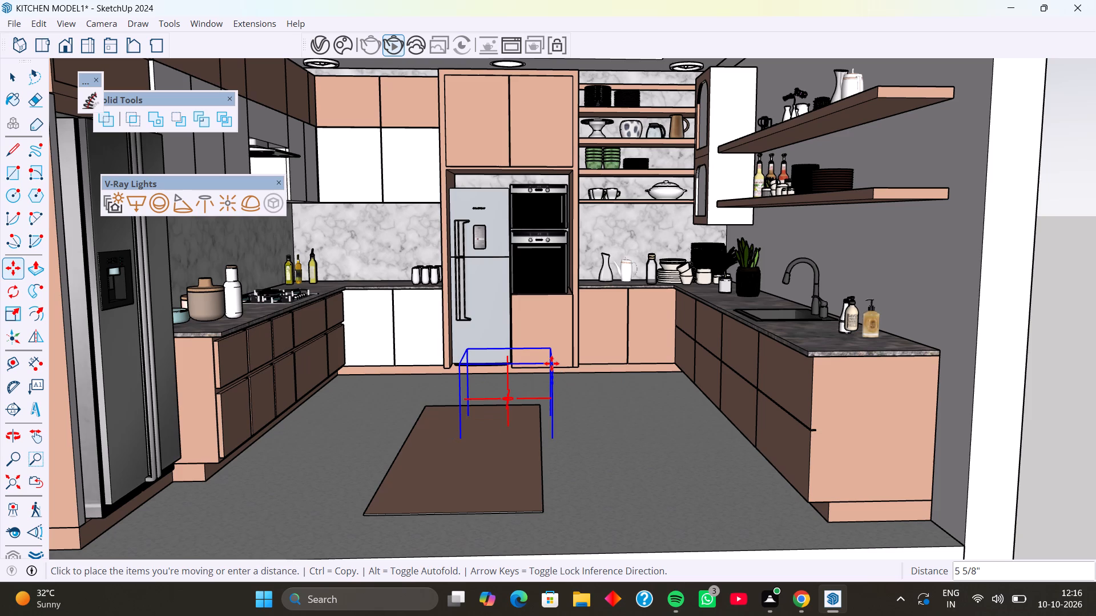
pyautogui.click(551, 324)
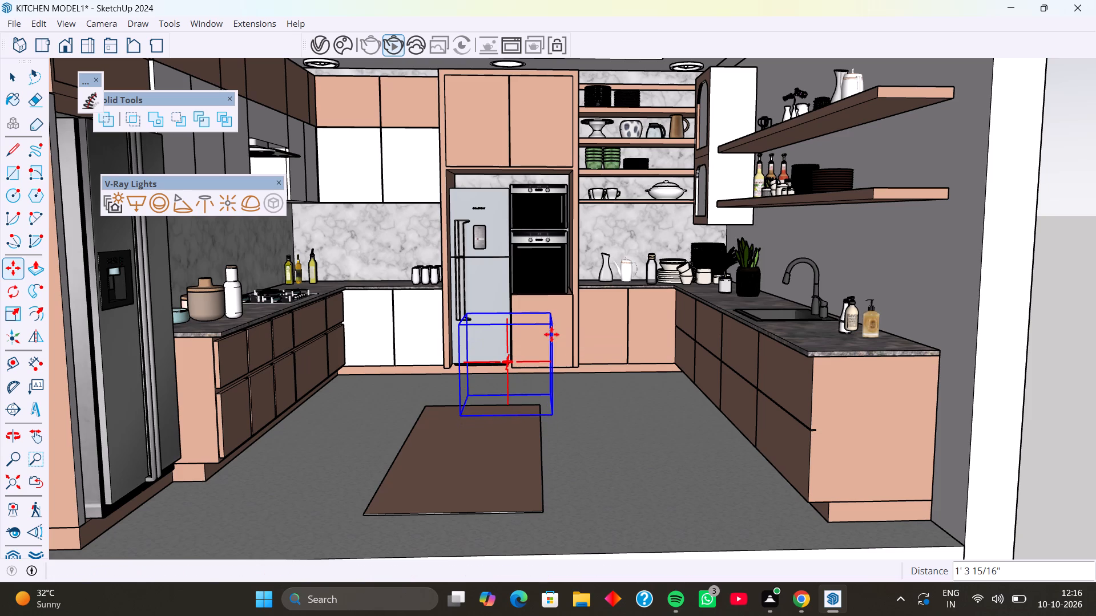
pyautogui.click(552, 322)
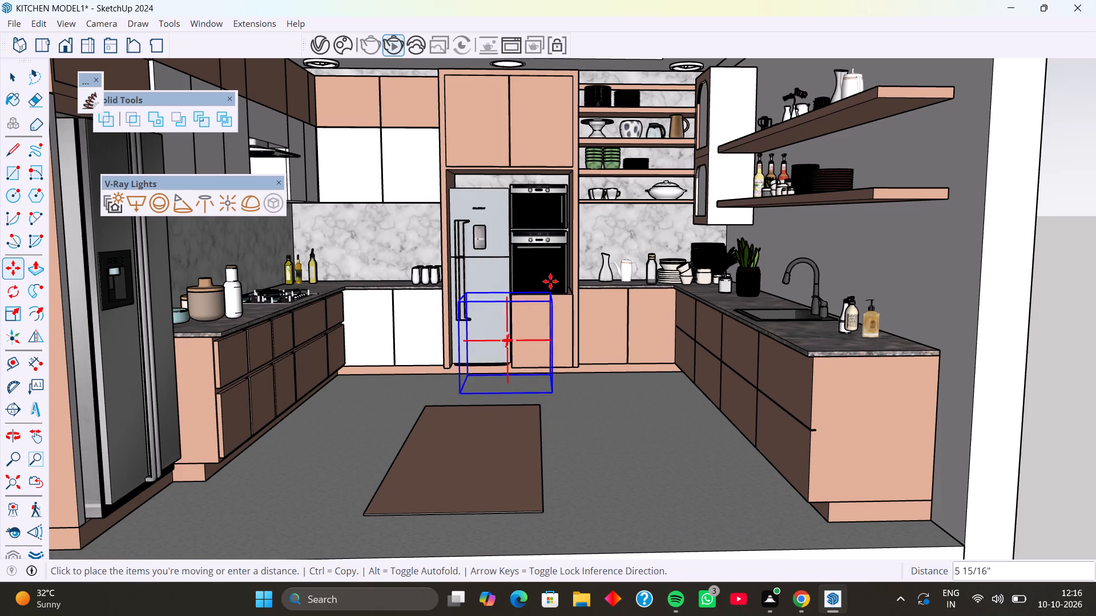
pyautogui.press('Up')
pyautogui.scroll(-4, 547, 216)
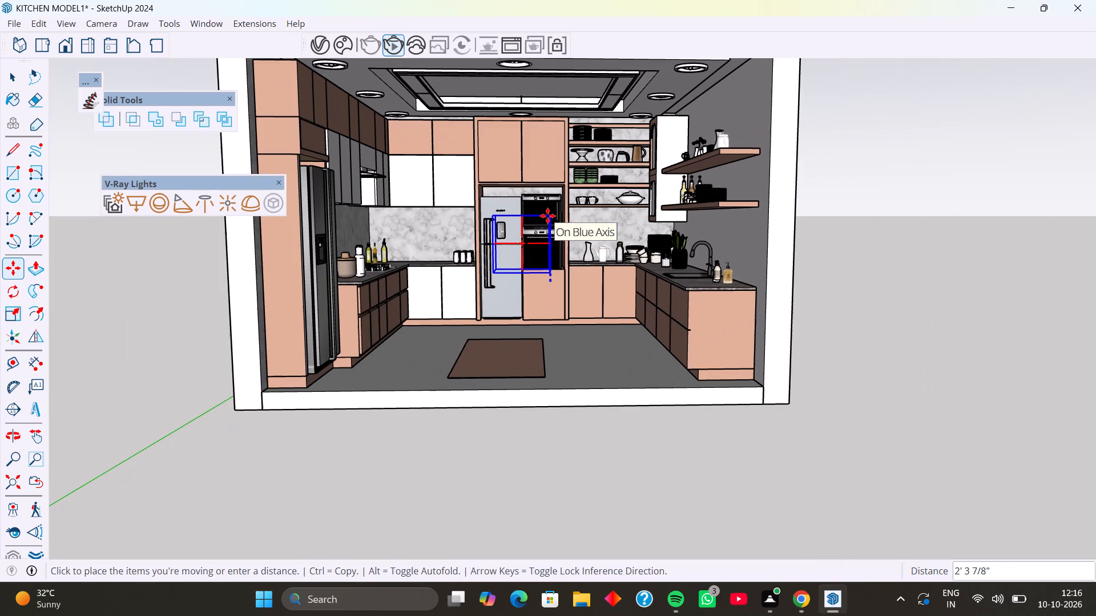
pyautogui.click(543, 159)
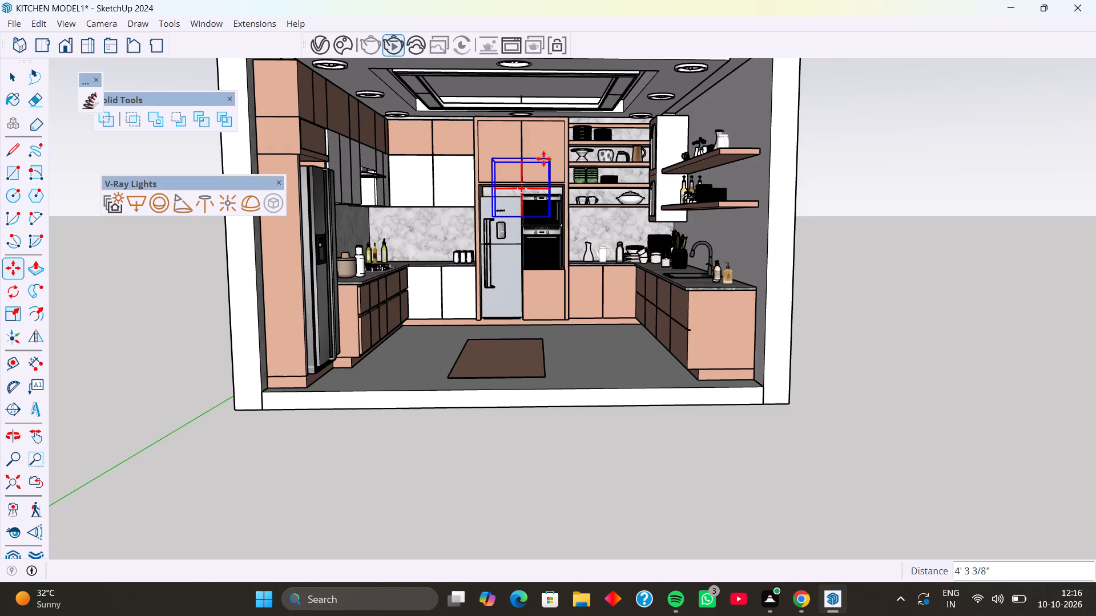
pyautogui.press('space')
pyautogui.click(822, 318)
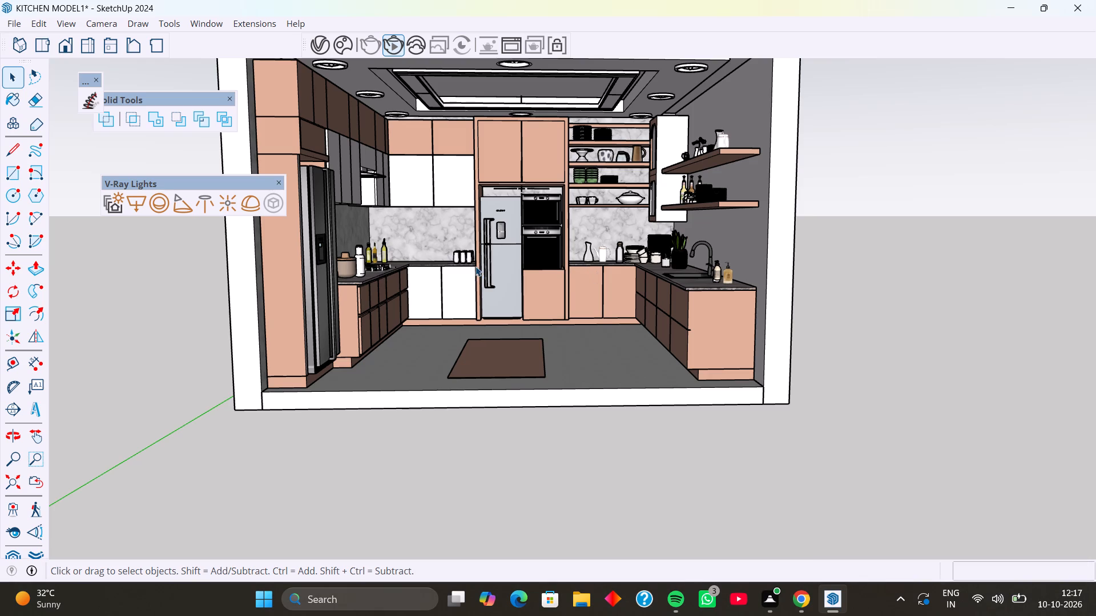
# Open the V-Ray Asset Editor and restart the interactive render with the omni light in the scene.
pyautogui.click(323, 46)
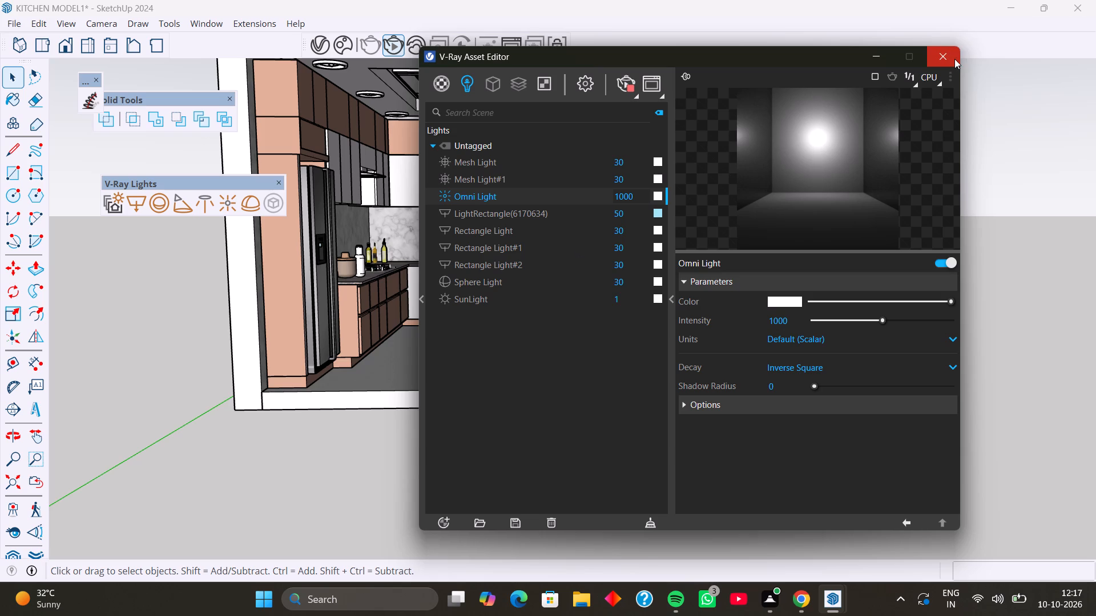
pyautogui.click(620, 82)
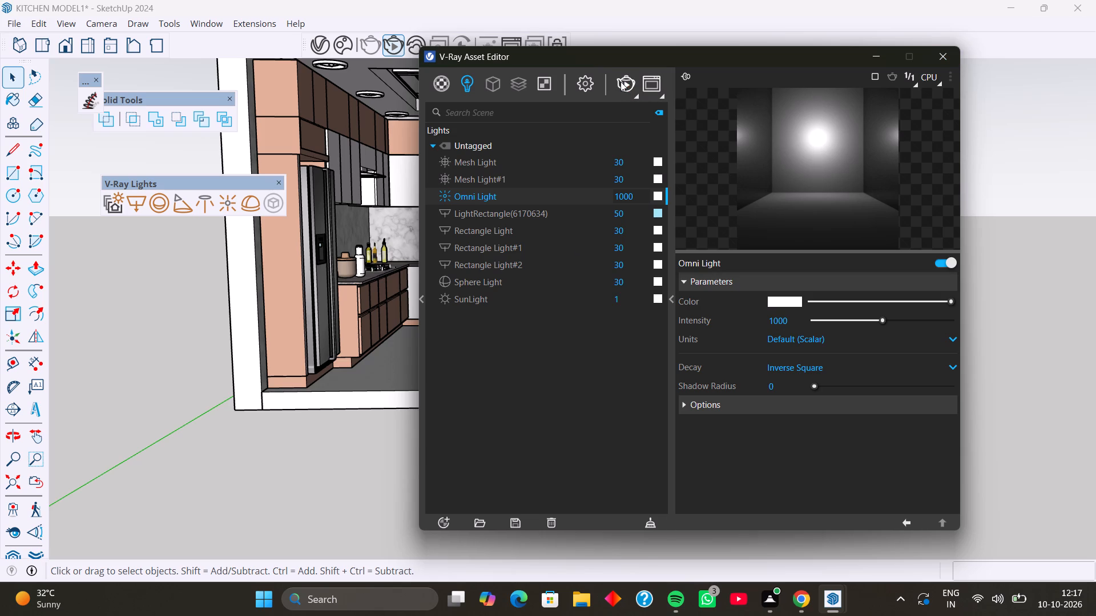
pyautogui.click(620, 82)
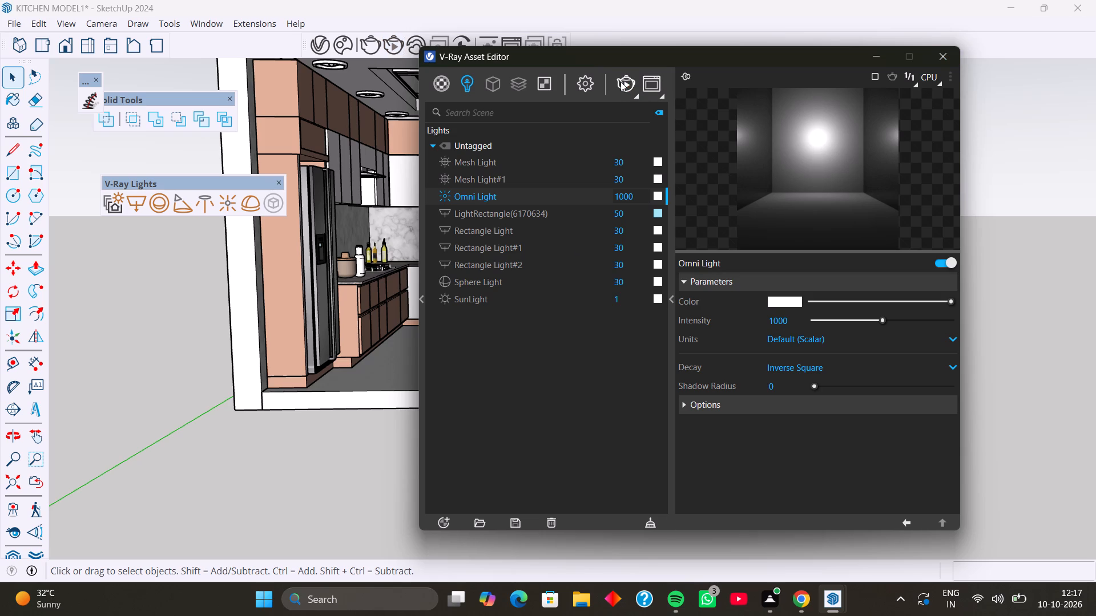
pyautogui.click(631, 87)
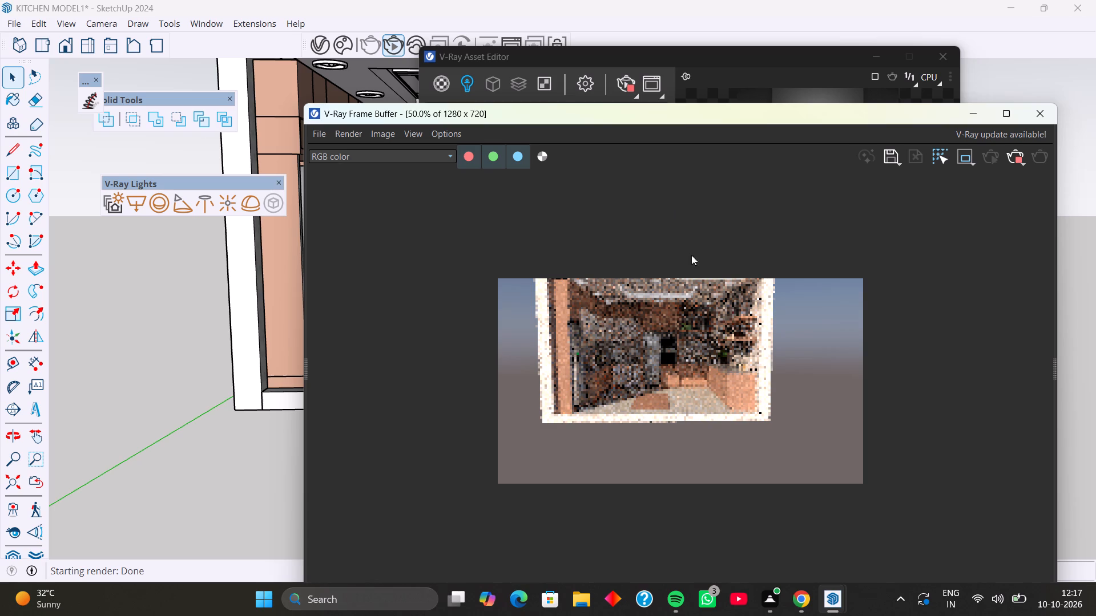
# Examine the kitchen's interactive render in the V-Ray Frame Buffer, repositioning its window against the Asset Editor.
pyautogui.scroll(1, 662, 334)
pyautogui.scroll(-1, 662, 334)
pyautogui.moveTo(692, 118); pyautogui.dragTo(650, 74)
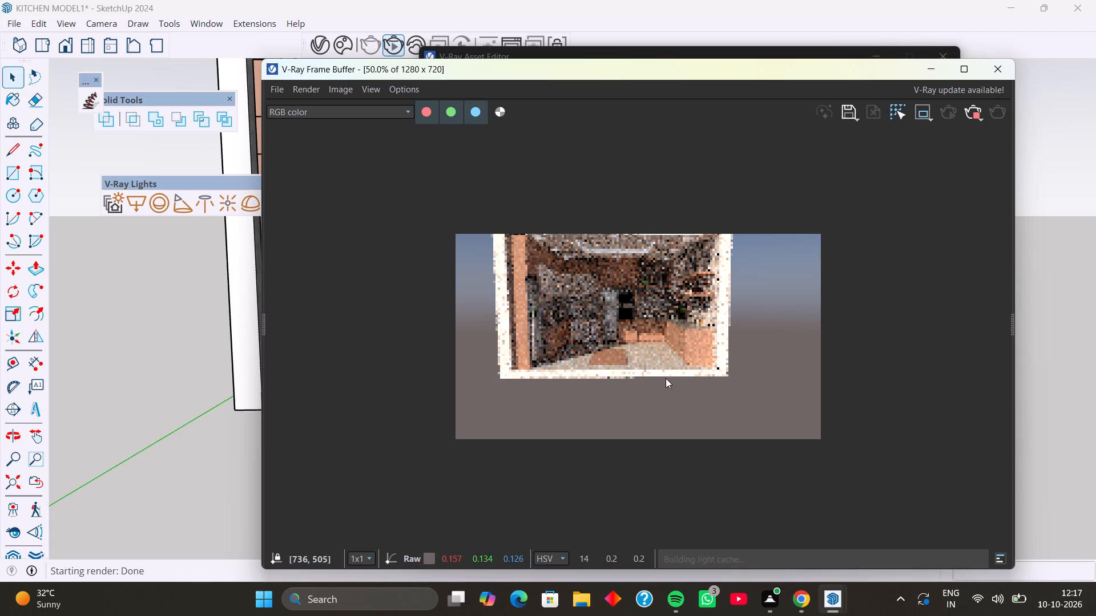
pyautogui.moveTo(639, 72); pyautogui.dragTo(706, 217)
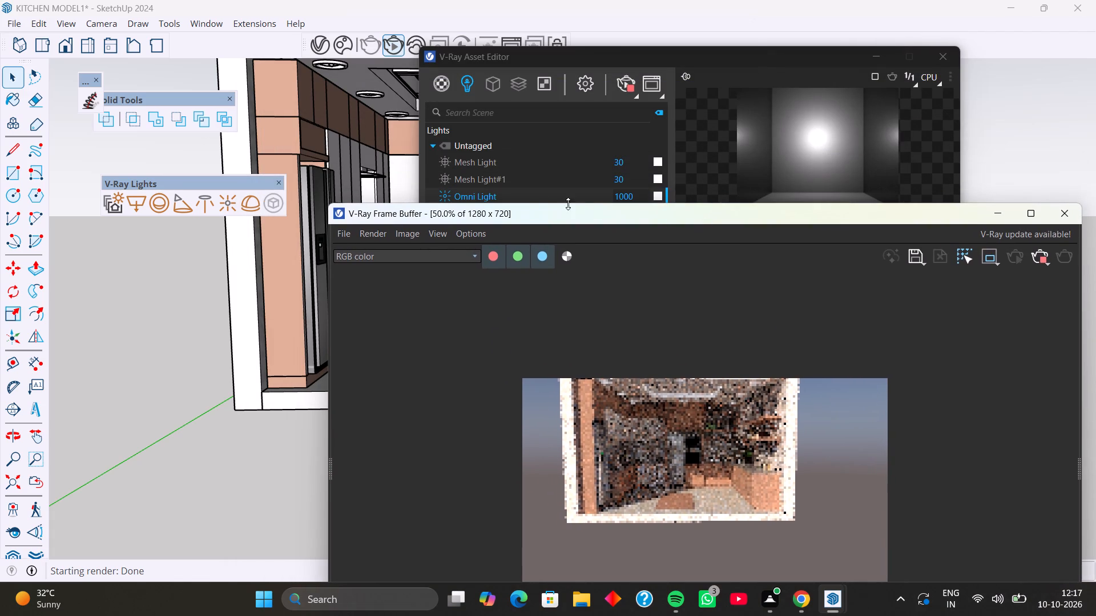
pyautogui.moveTo(660, 216); pyautogui.dragTo(648, 153)
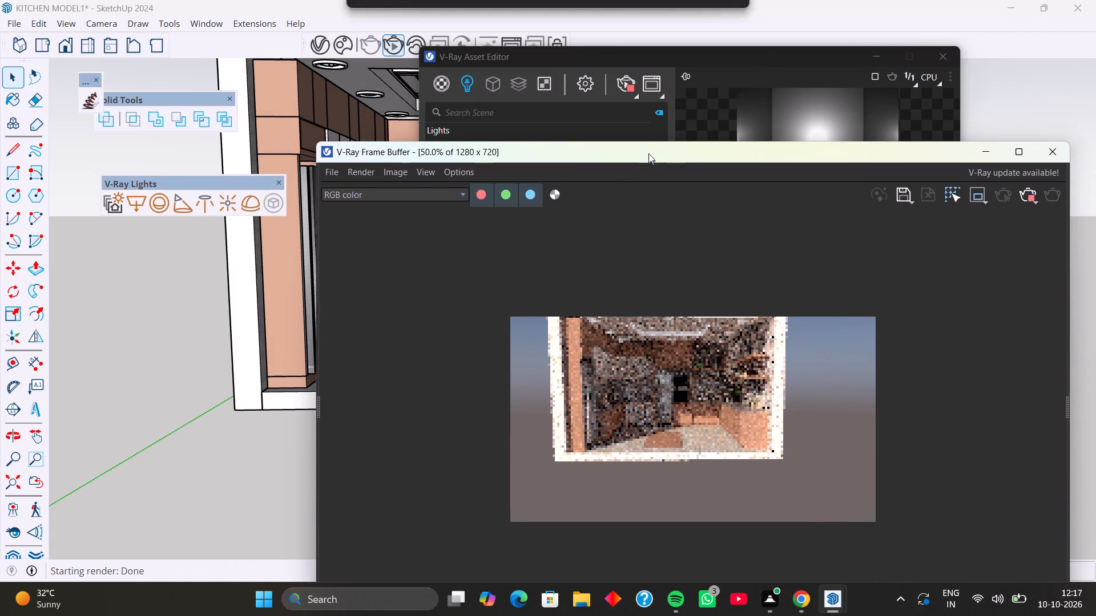
pyautogui.moveTo(648, 153); pyautogui.dragTo(647, 145)
pyautogui.scroll(1, 631, 364)
pyautogui.scroll(-1, 631, 364)
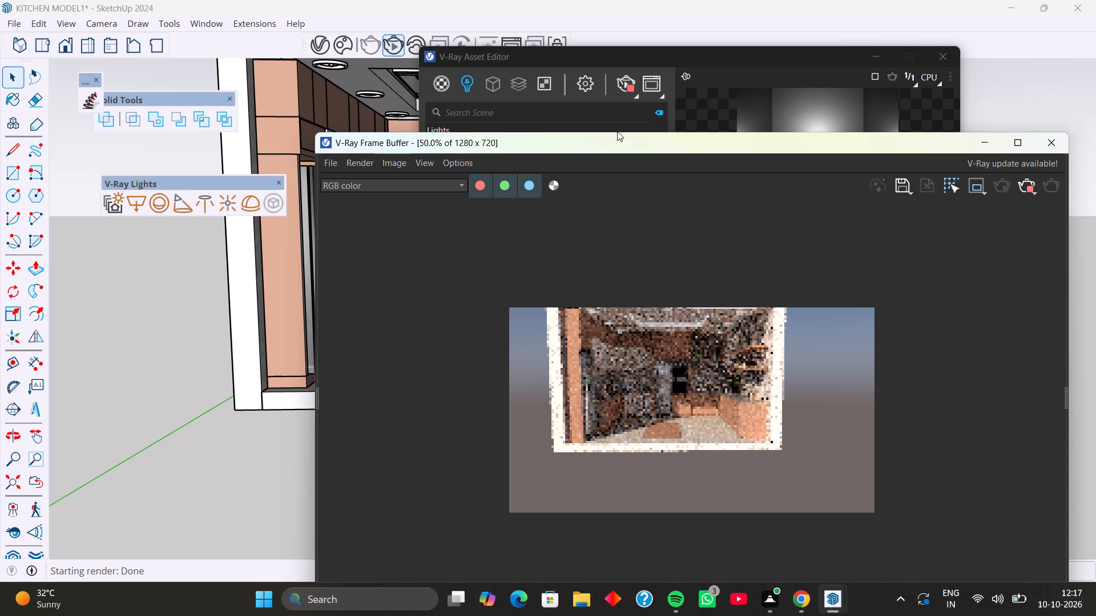
# Turn off both mesh lights, all four rectangle lights, the sphere light and the SunLight, keeping only the omni light on.
pyautogui.click(602, 55)
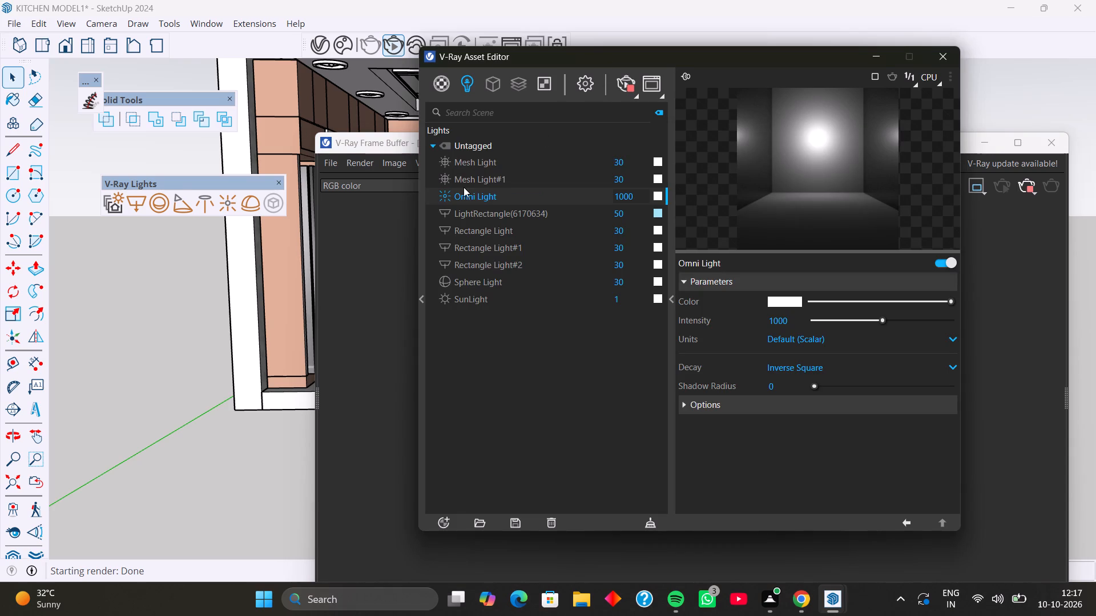
pyautogui.click(445, 177)
pyautogui.click(444, 160)
pyautogui.click(447, 214)
pyautogui.click(444, 226)
pyautogui.click(445, 247)
pyautogui.click(445, 263)
pyautogui.click(445, 274)
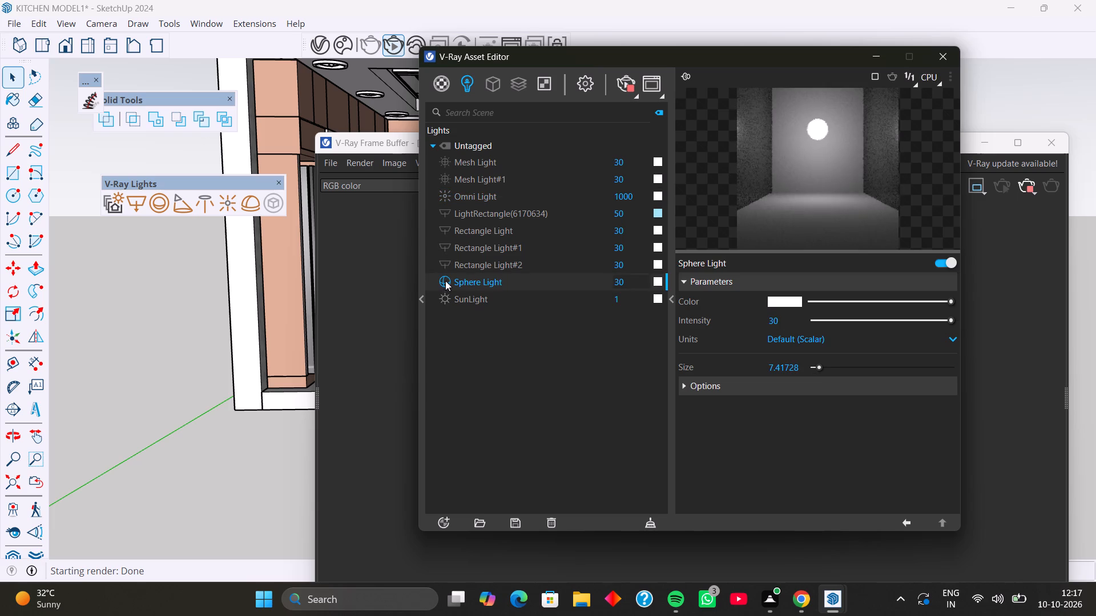
pyautogui.click(445, 279)
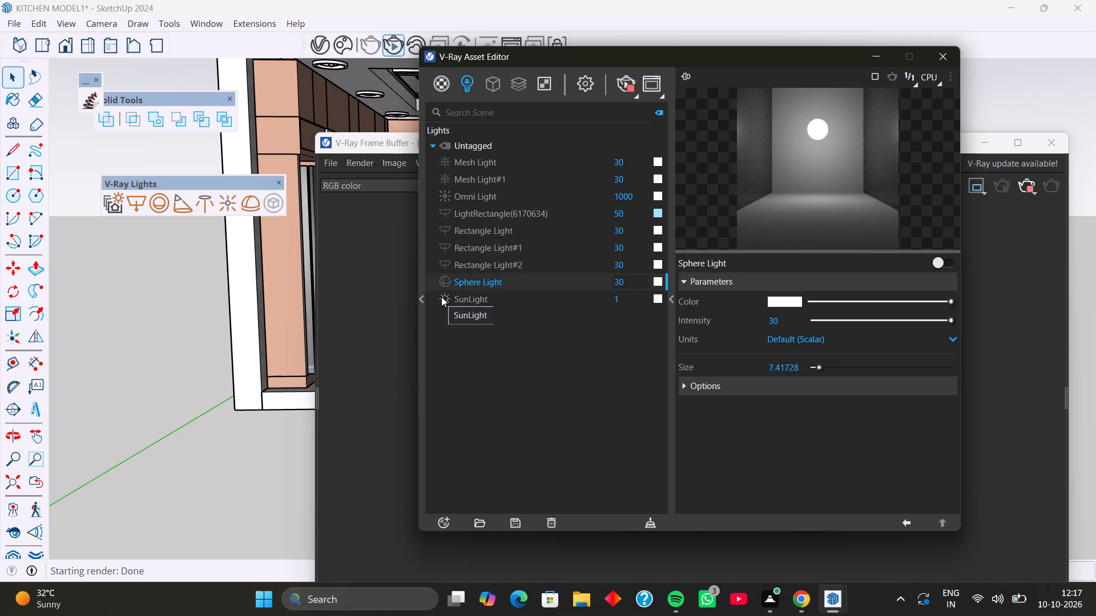
pyautogui.click(441, 297)
# Set the SunLight's intensity to 0.
pyautogui.moveTo(624, 297); pyautogui.dragTo(593, 303)
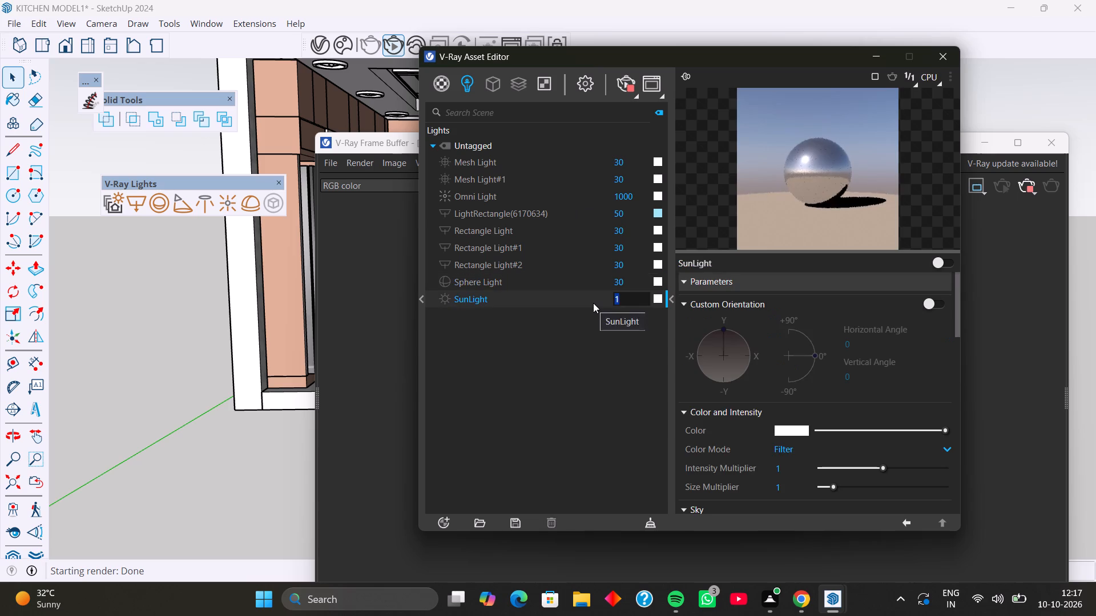
pyautogui.press('0')
pyautogui.press('Return')
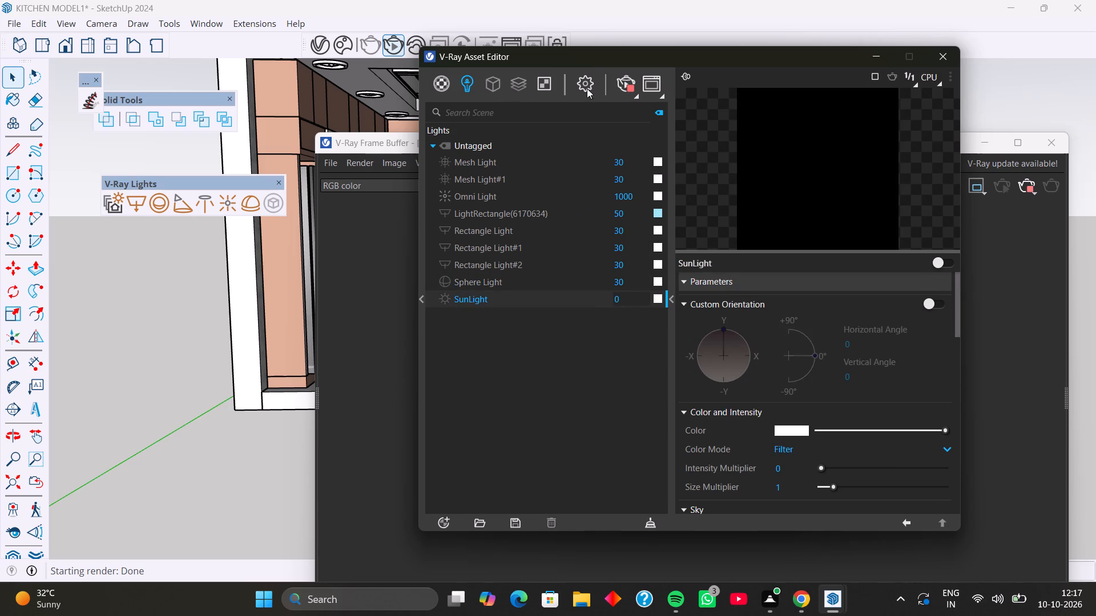
# Restart the interactive render of the kitchen with only the omni light switched on.
pyautogui.click(626, 79)
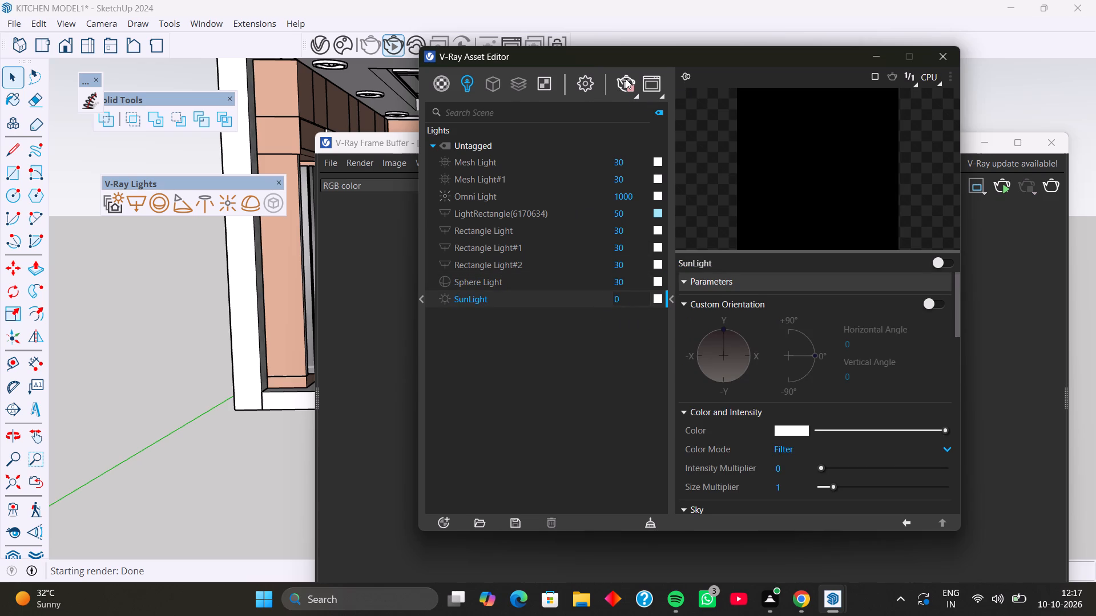
pyautogui.click(626, 79)
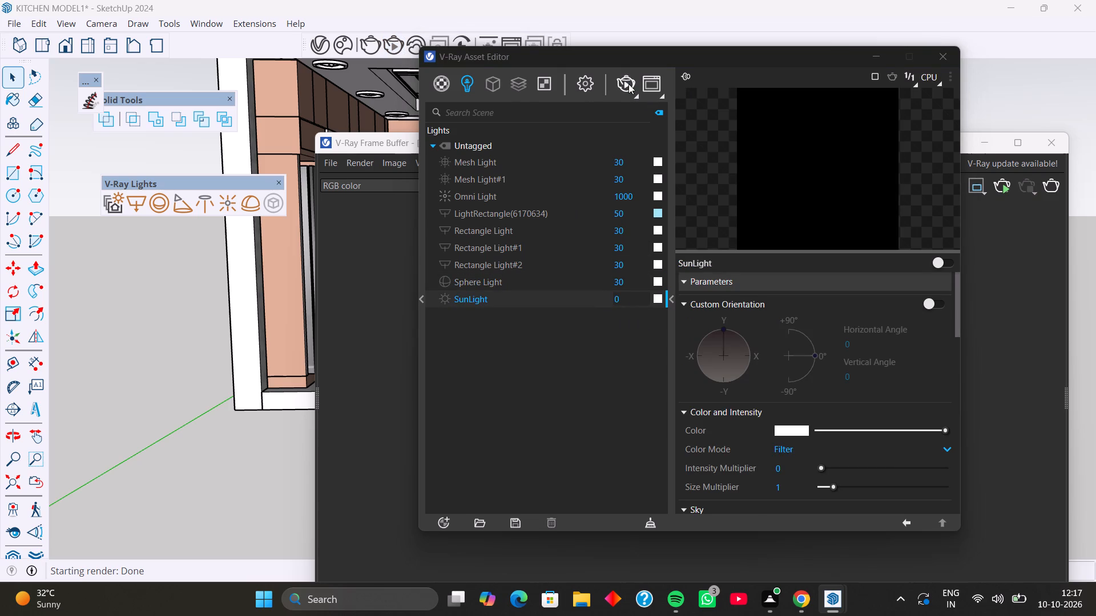
pyautogui.click(628, 84)
pyautogui.click(631, 87)
pyautogui.click(631, 87)
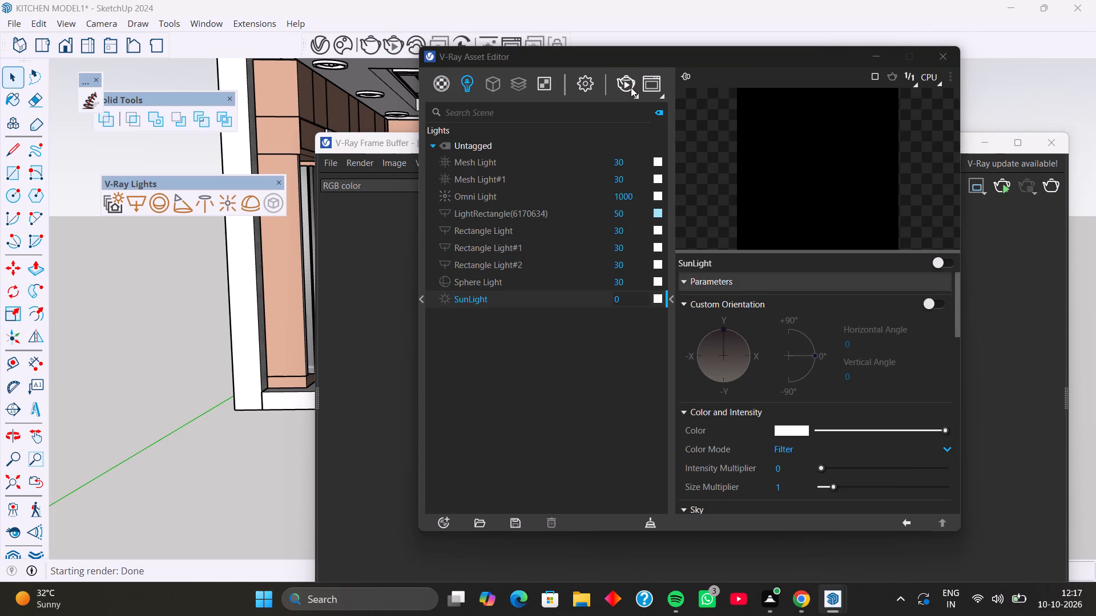
pyautogui.click(626, 85)
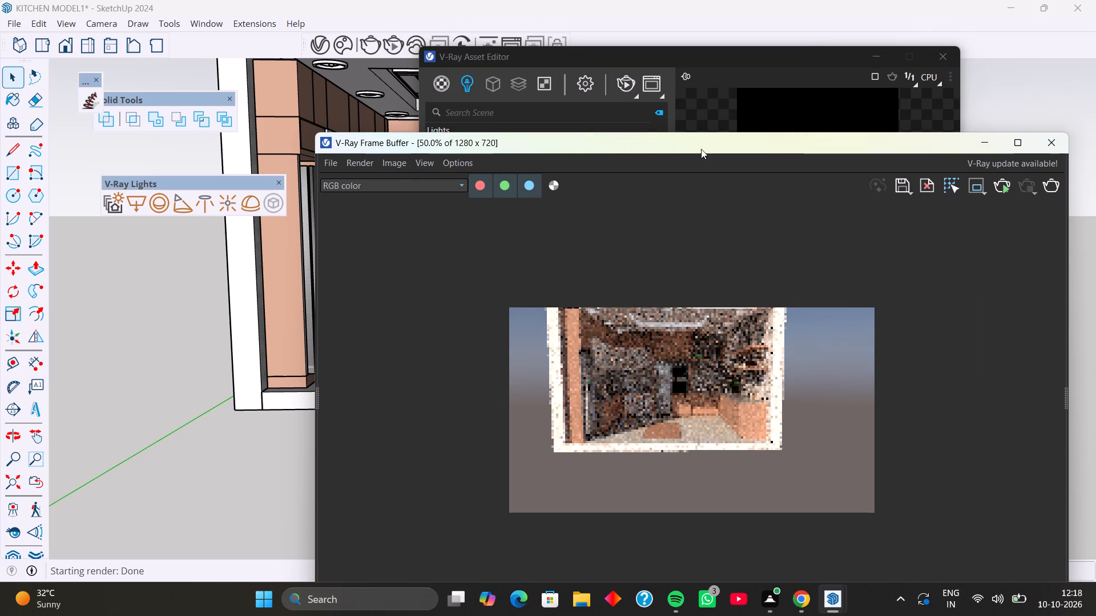
pyautogui.moveTo(701, 147); pyautogui.dragTo(666, 61)
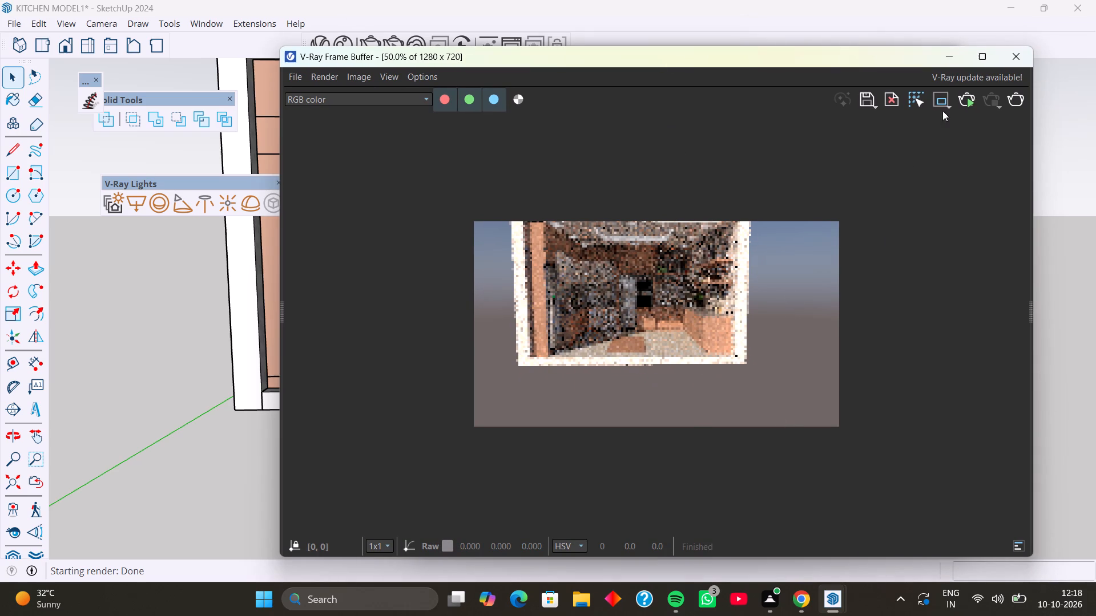
pyautogui.click(966, 98)
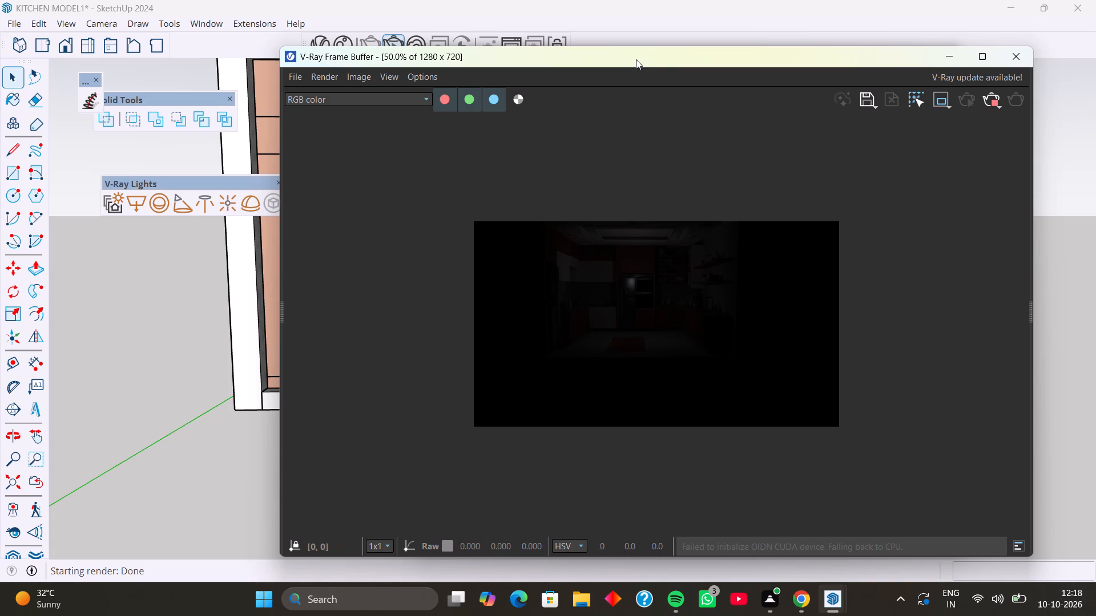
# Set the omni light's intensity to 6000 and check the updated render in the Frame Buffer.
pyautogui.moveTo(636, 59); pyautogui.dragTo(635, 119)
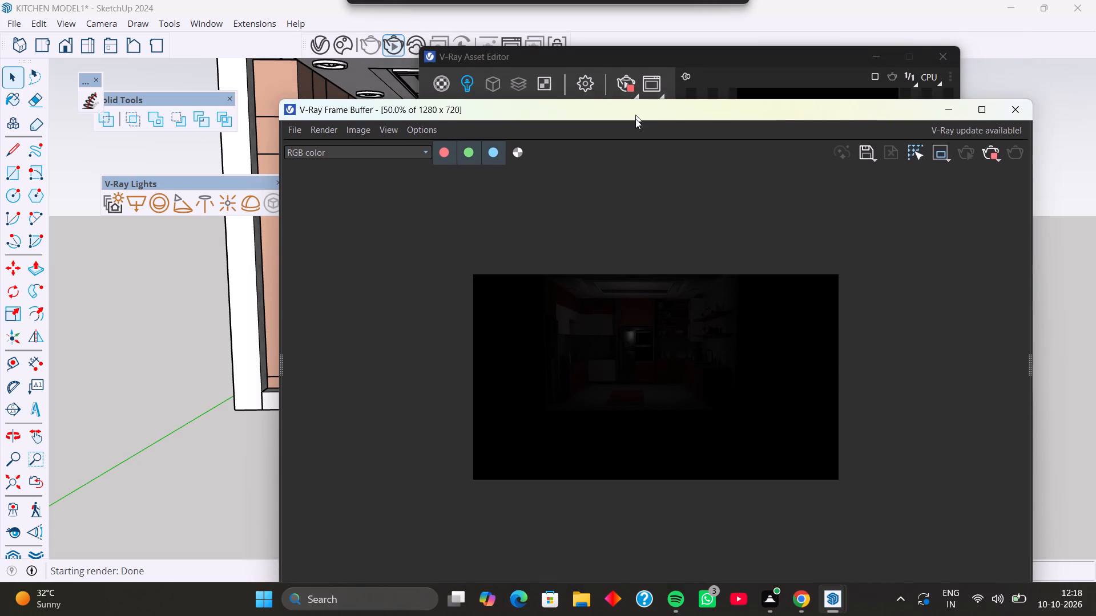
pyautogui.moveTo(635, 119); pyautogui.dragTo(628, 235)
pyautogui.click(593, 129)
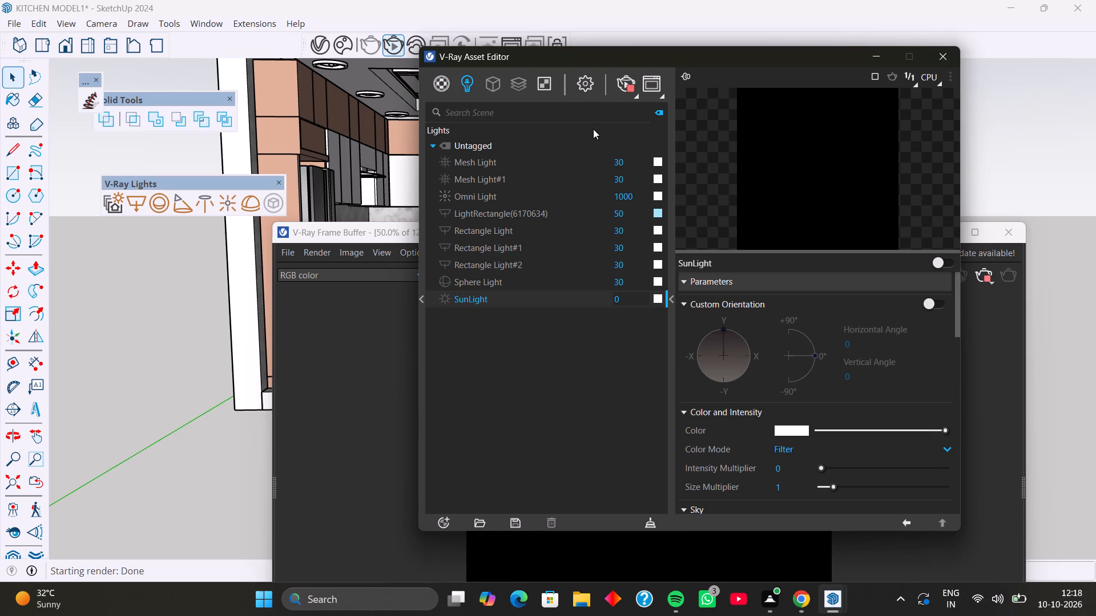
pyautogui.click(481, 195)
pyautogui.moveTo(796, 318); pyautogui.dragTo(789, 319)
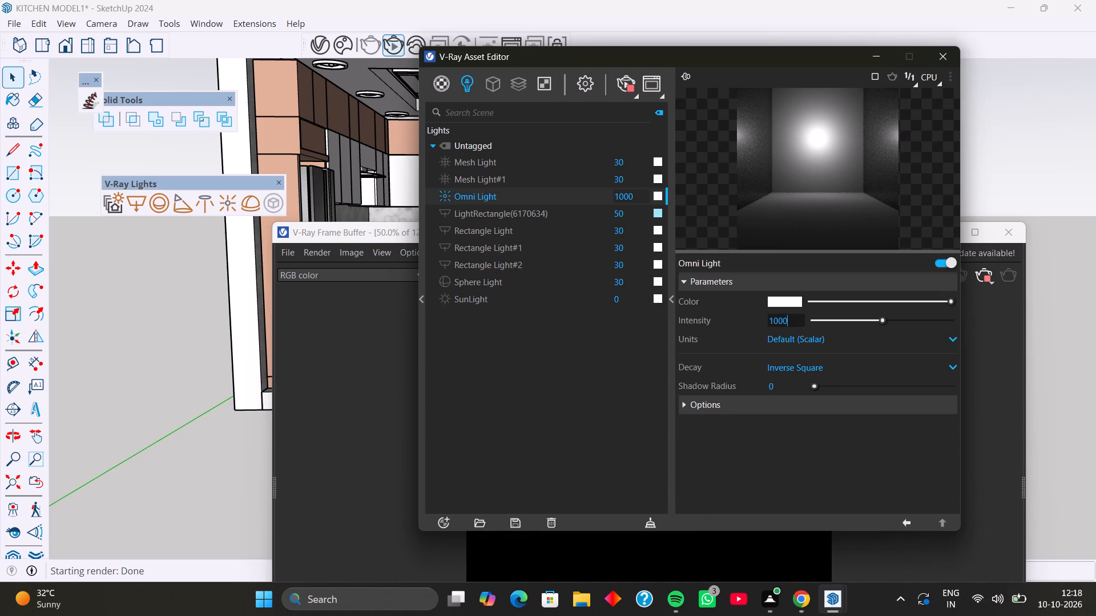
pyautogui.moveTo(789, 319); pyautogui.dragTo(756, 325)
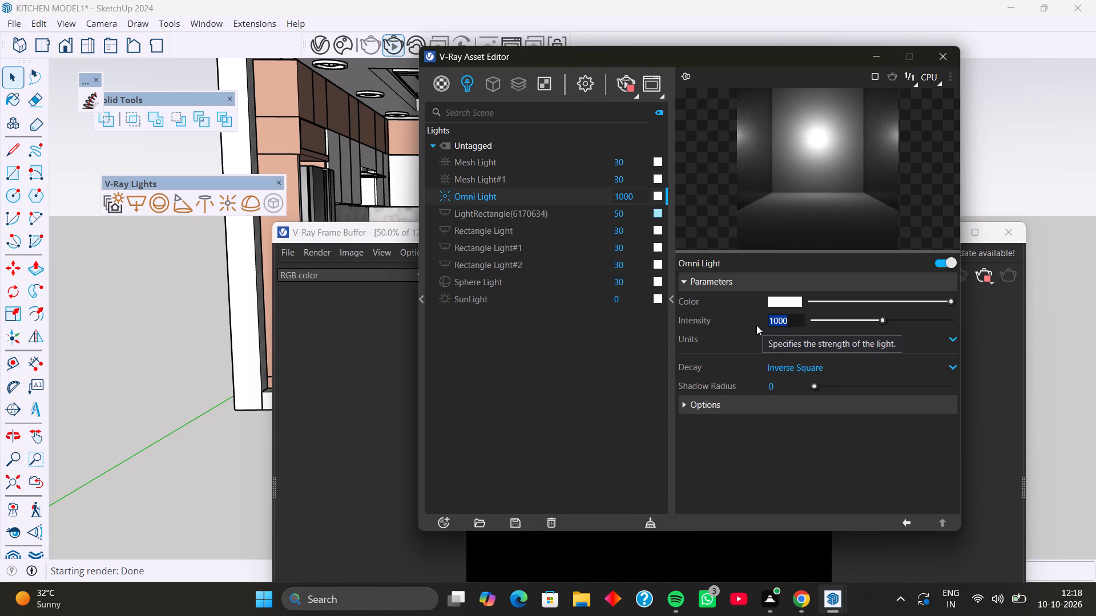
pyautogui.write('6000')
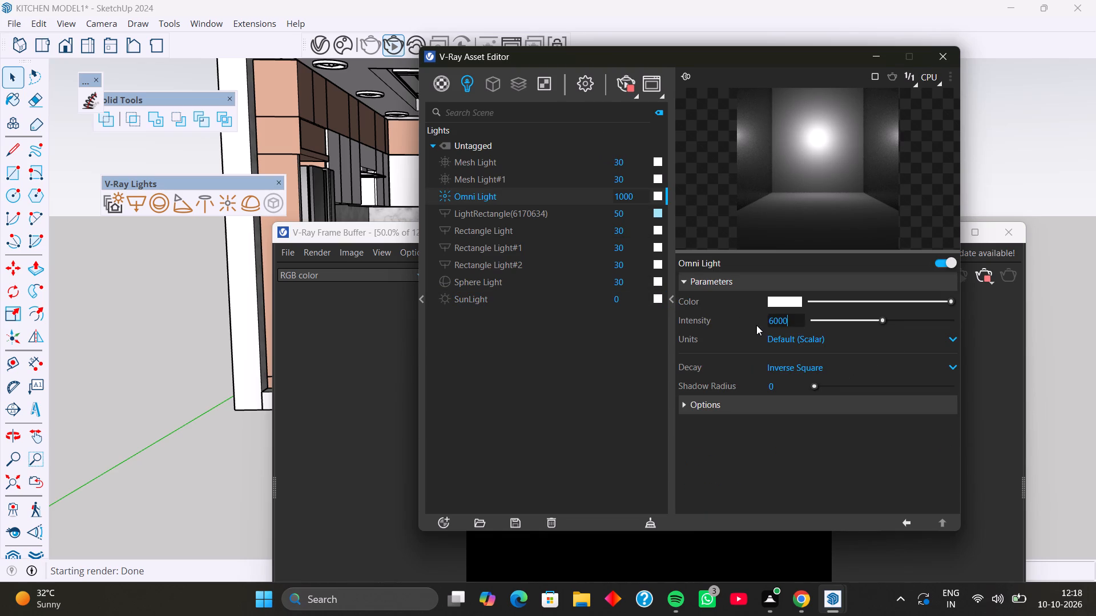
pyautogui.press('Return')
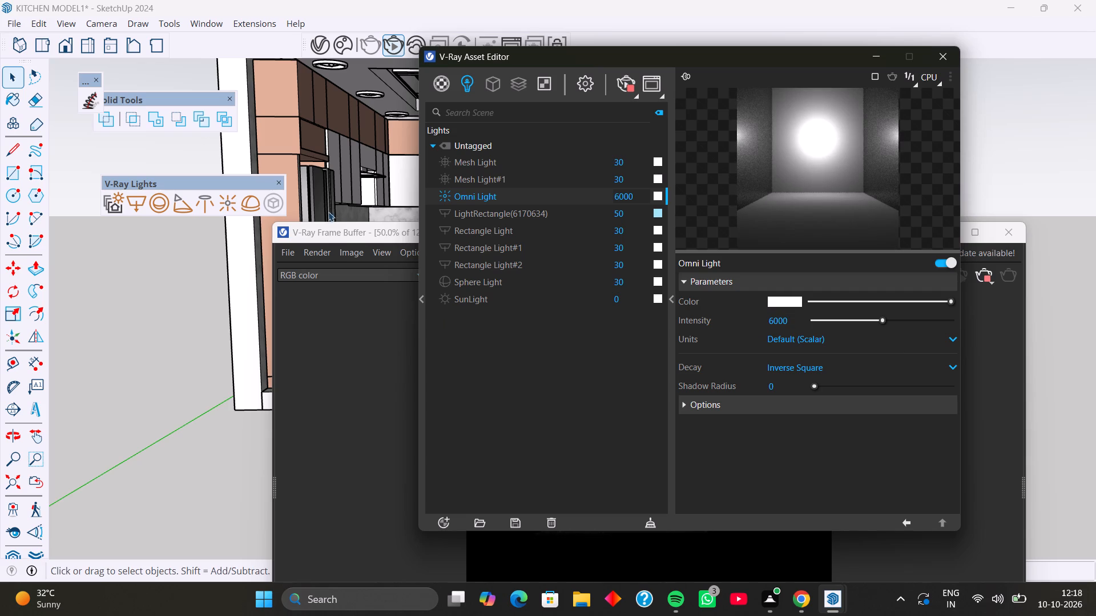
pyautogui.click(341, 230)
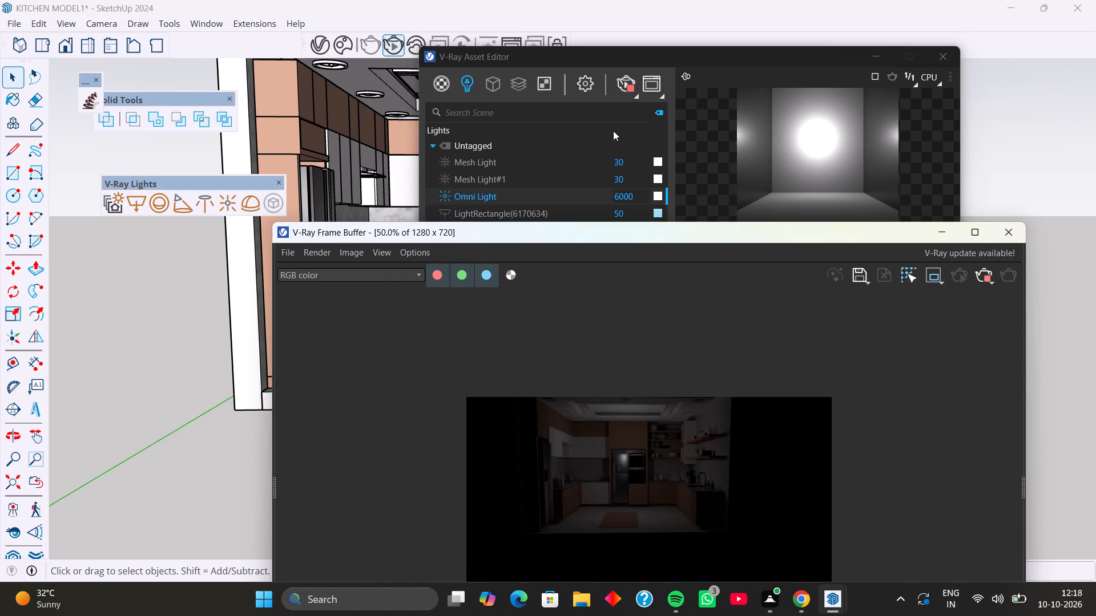
# Set the omni light's intensity to 10000 and bring the whole updated render into view.
pyautogui.click(595, 125)
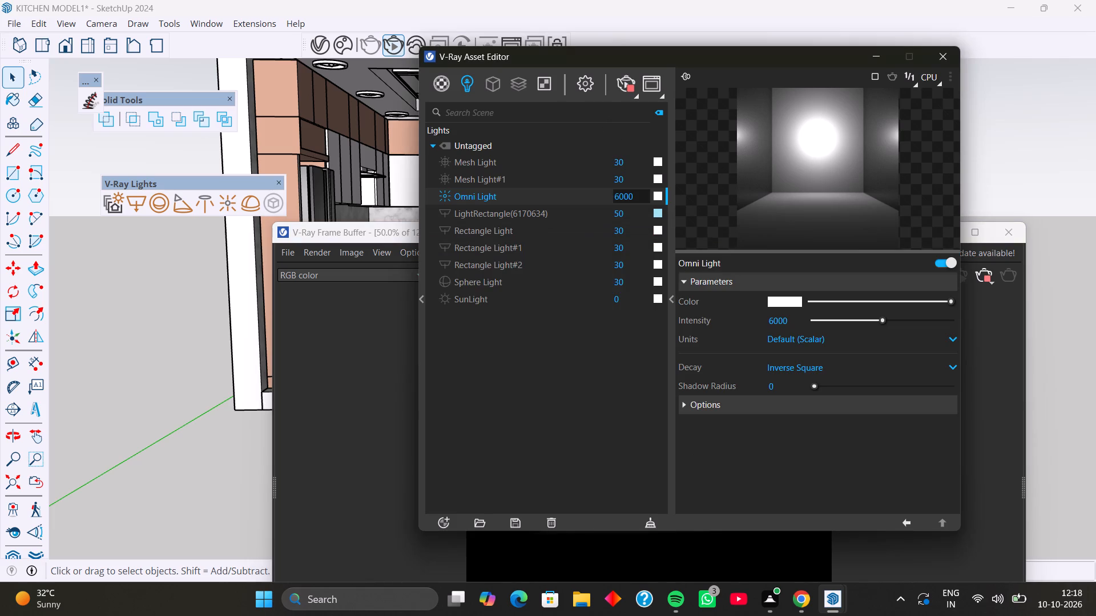
pyautogui.moveTo(639, 195); pyautogui.dragTo(599, 201)
pyautogui.write('10000')
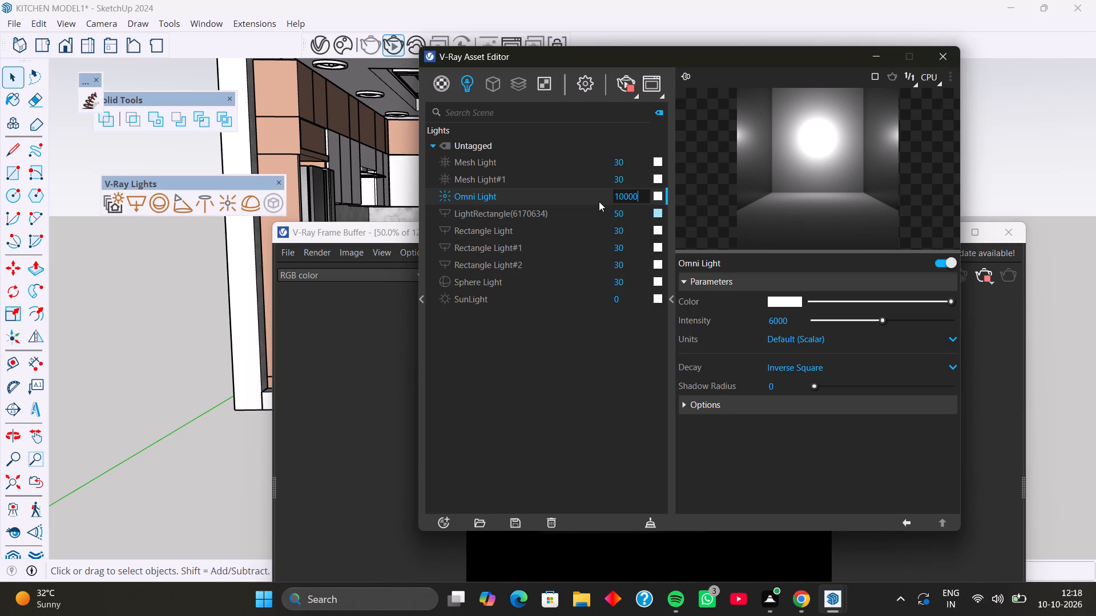
pyautogui.press('Return')
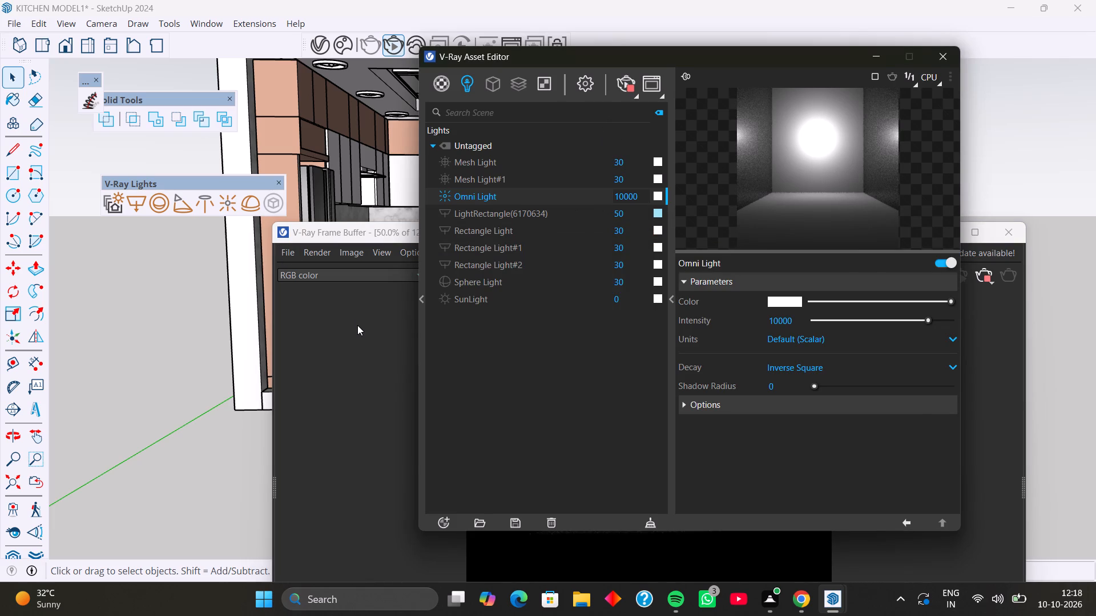
pyautogui.click(357, 325)
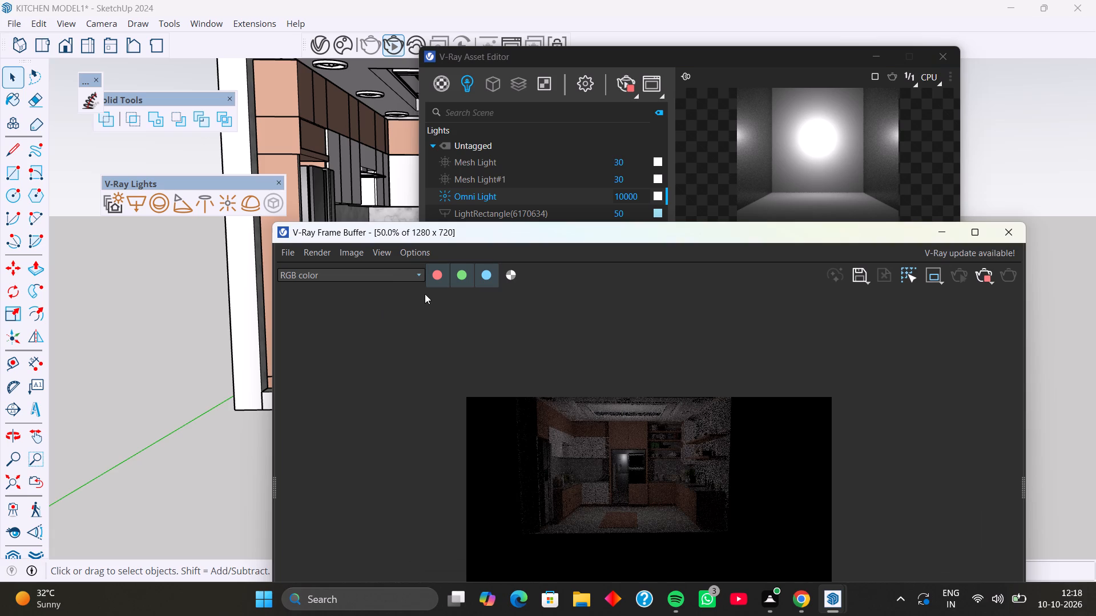
pyautogui.moveTo(587, 236); pyautogui.dragTo(577, 78)
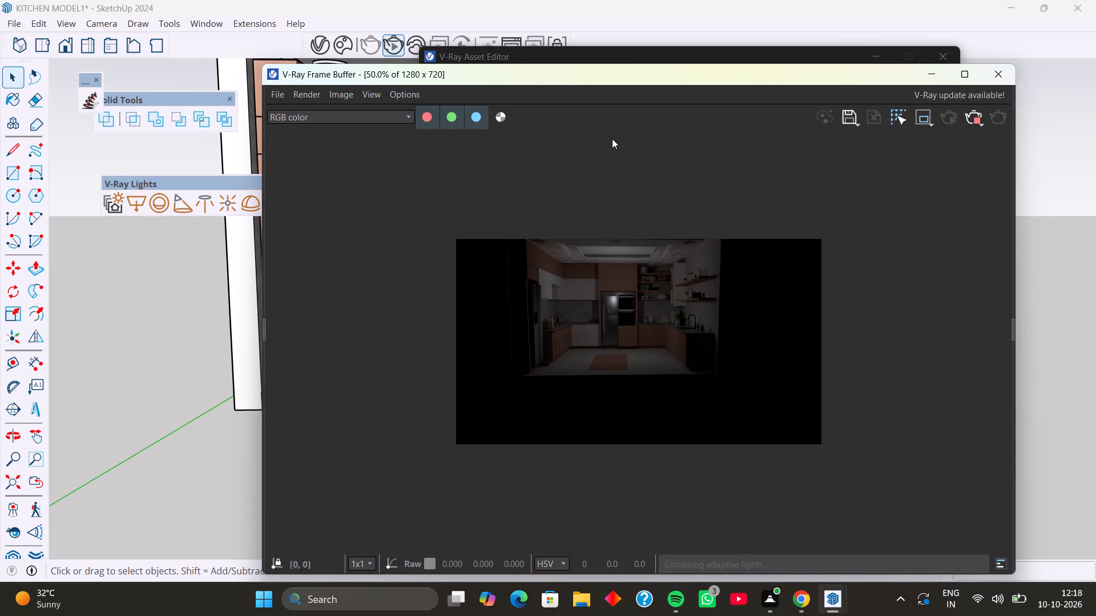
# Rerun the interactive render from the Frame Buffer to examine the kitchen's lighting, then close the Frame Buffer.
pyautogui.click(978, 116)
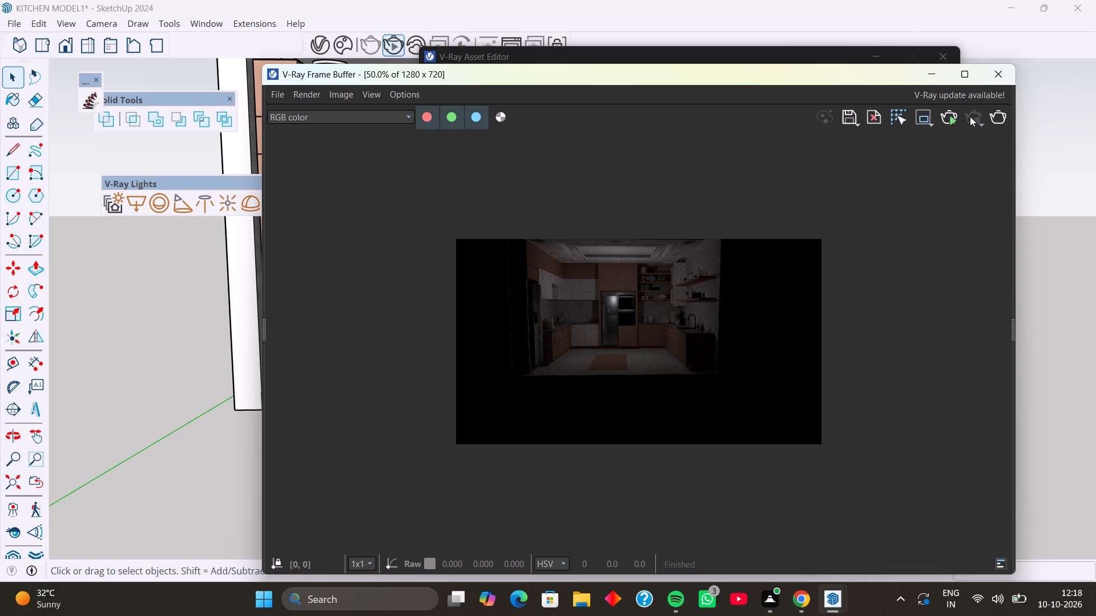
pyautogui.click(956, 116)
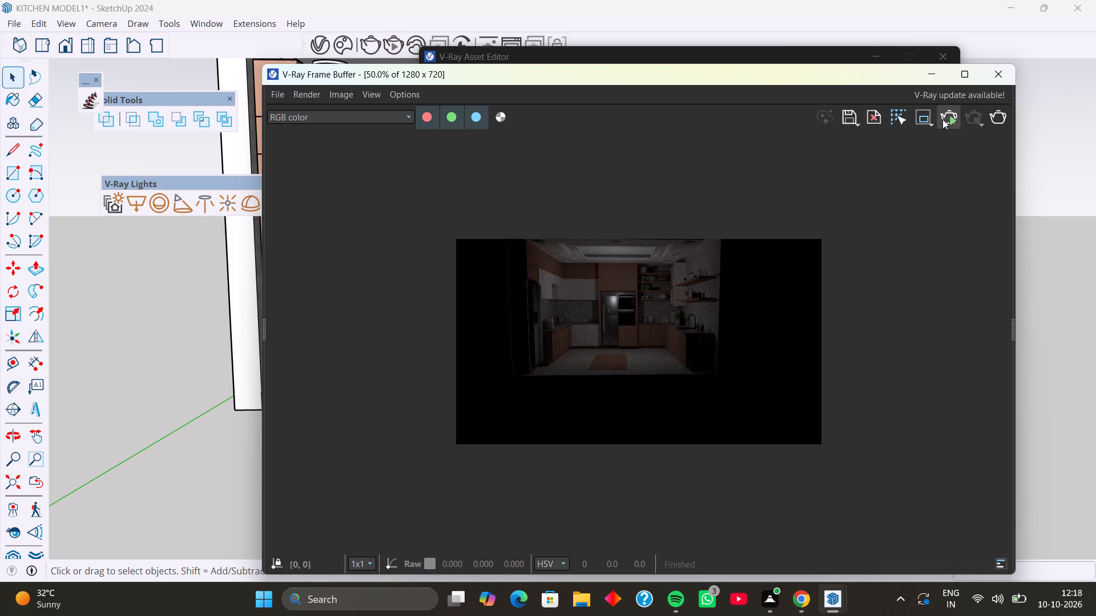
pyautogui.click(949, 118)
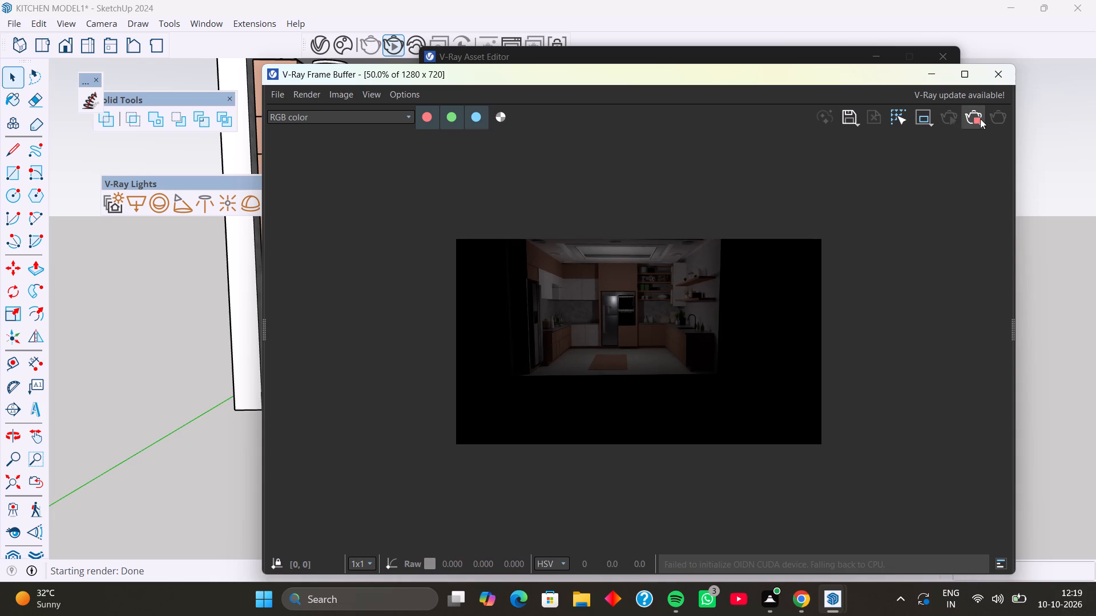
pyautogui.click(976, 116)
pyautogui.click(951, 115)
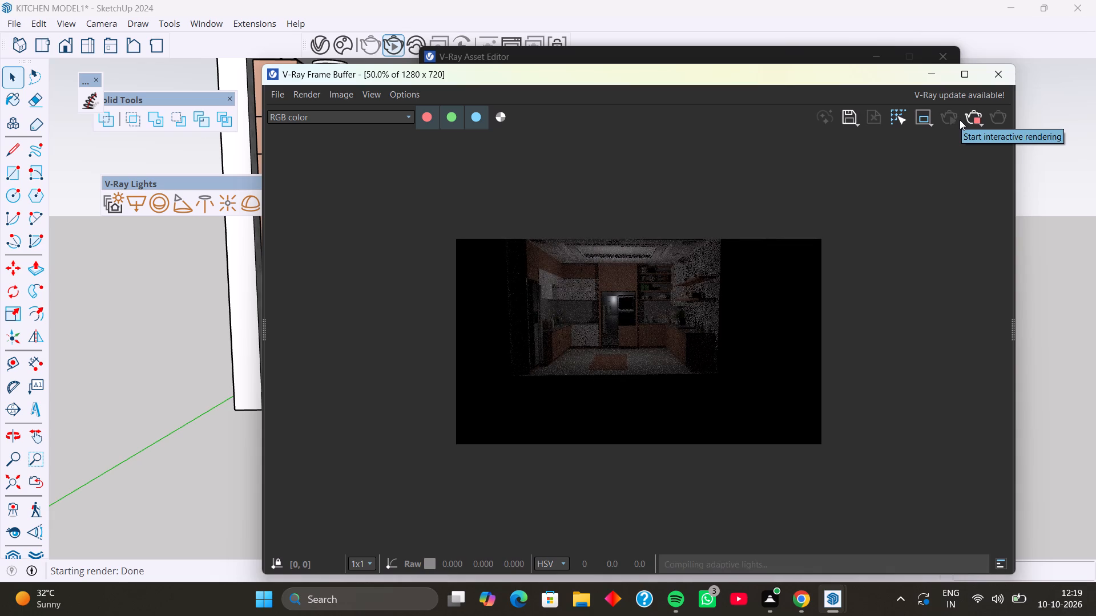
pyautogui.moveTo(778, 72); pyautogui.dragTo(710, 220)
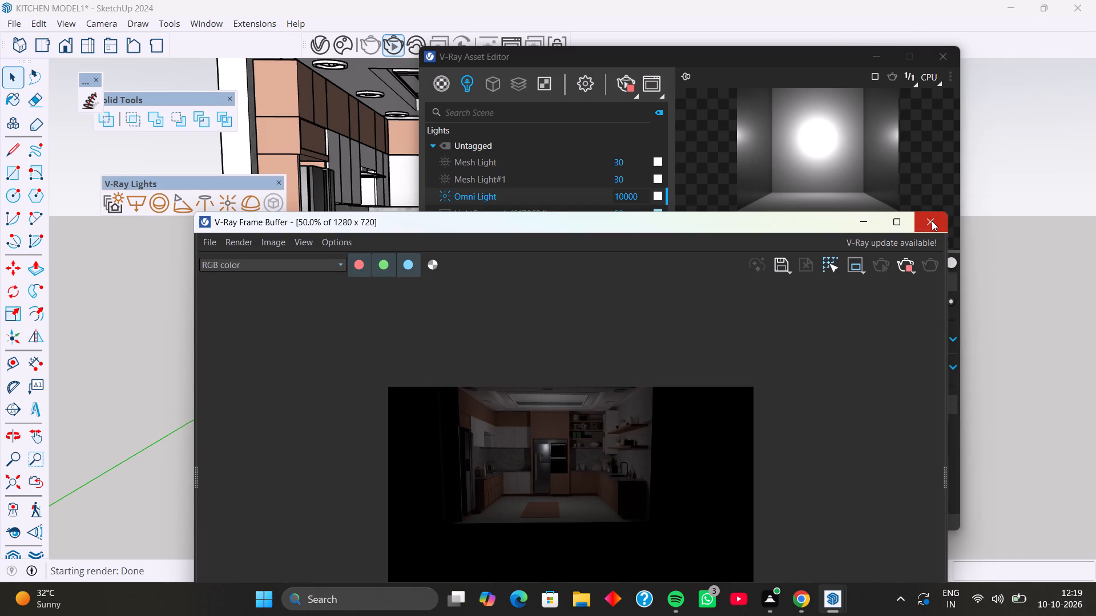
pyautogui.click(932, 221)
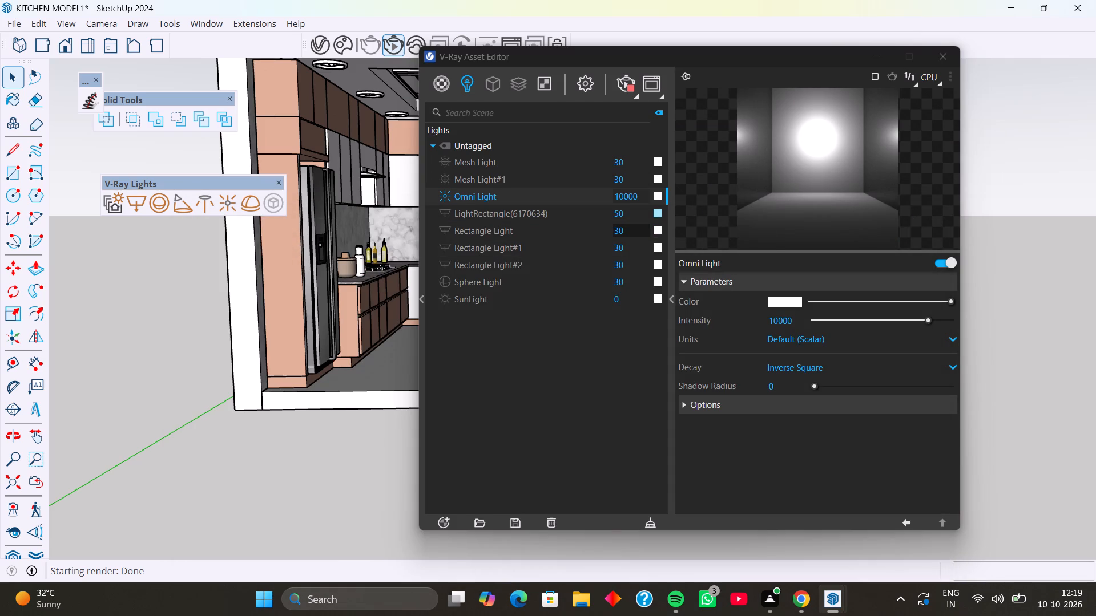
# Rerun the interactive render from the Asset Editor, examine the kitchen's brightness, and close both V-Ray windows.
pyautogui.click(620, 79)
pyautogui.click(623, 86)
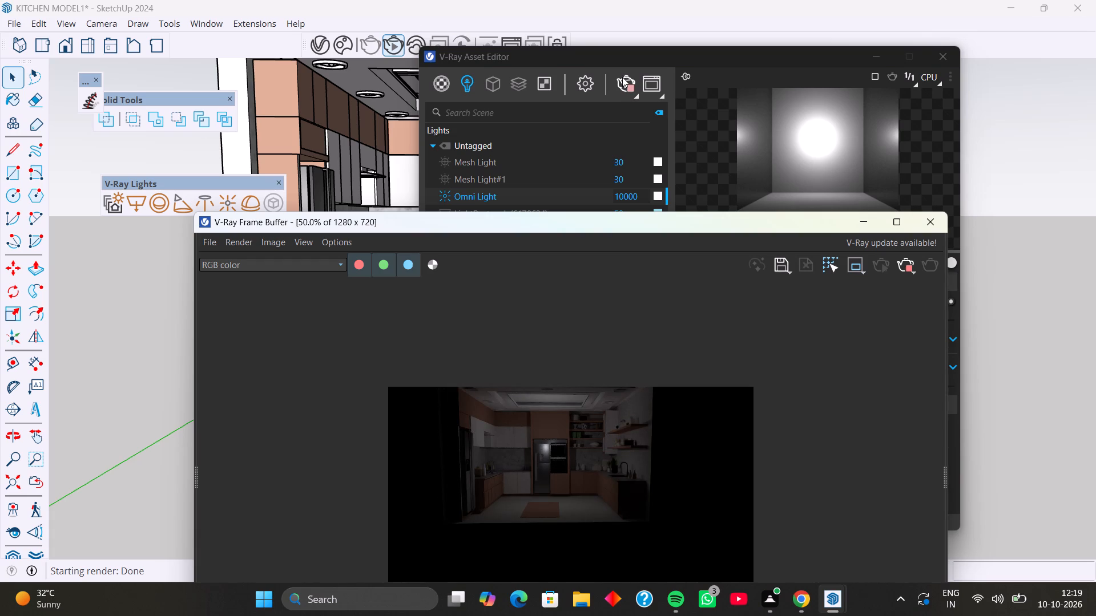
pyautogui.moveTo(561, 226); pyautogui.dragTo(598, 47)
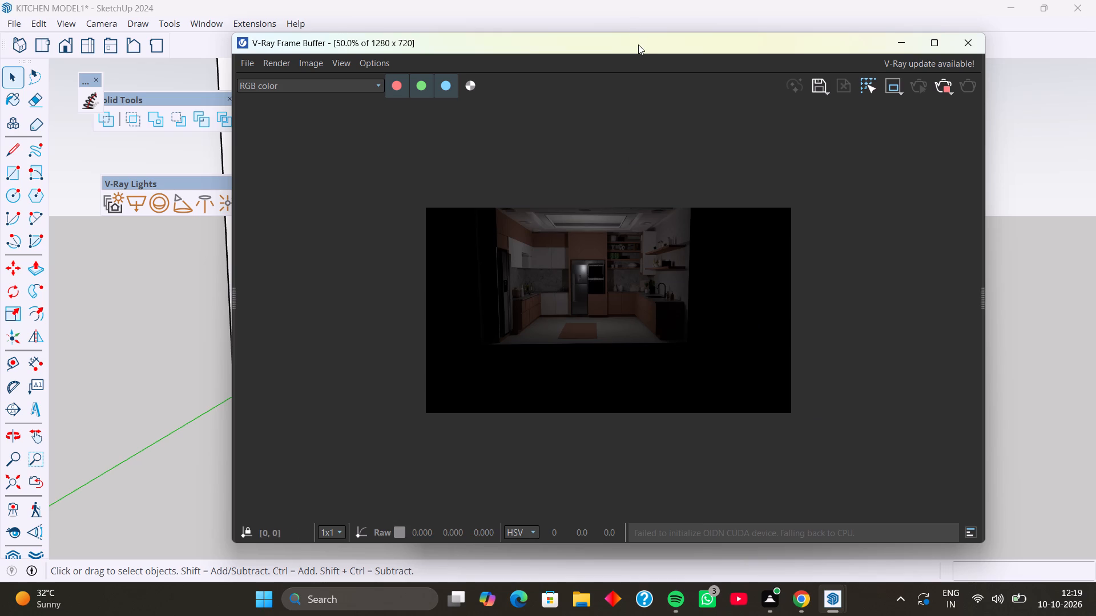
pyautogui.moveTo(638, 44); pyautogui.dragTo(593, 265)
pyautogui.click(920, 264)
pyautogui.click(627, 83)
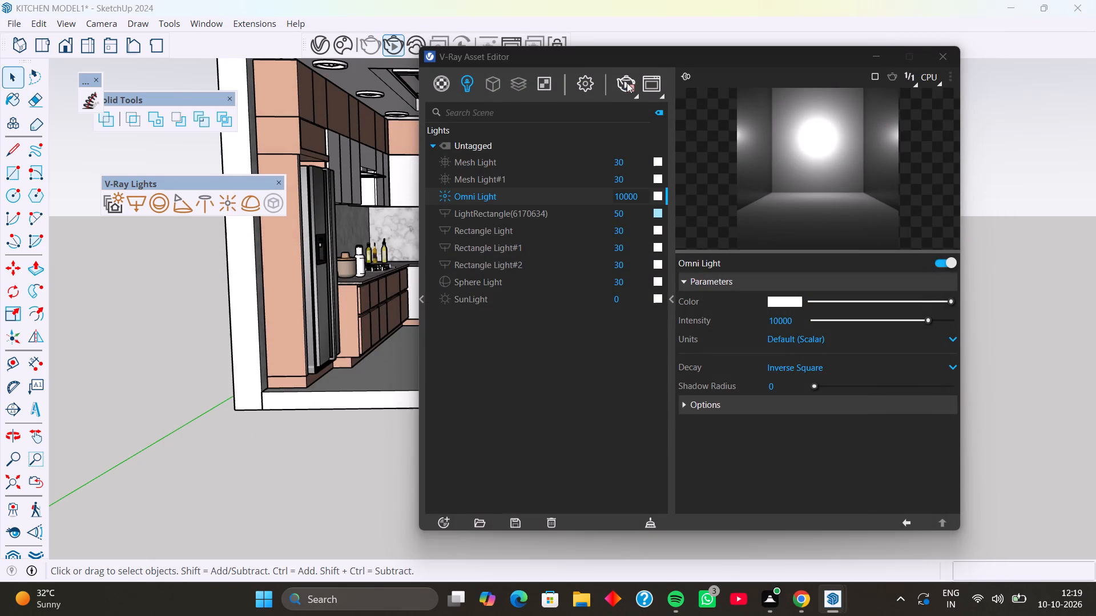
pyautogui.click(626, 83)
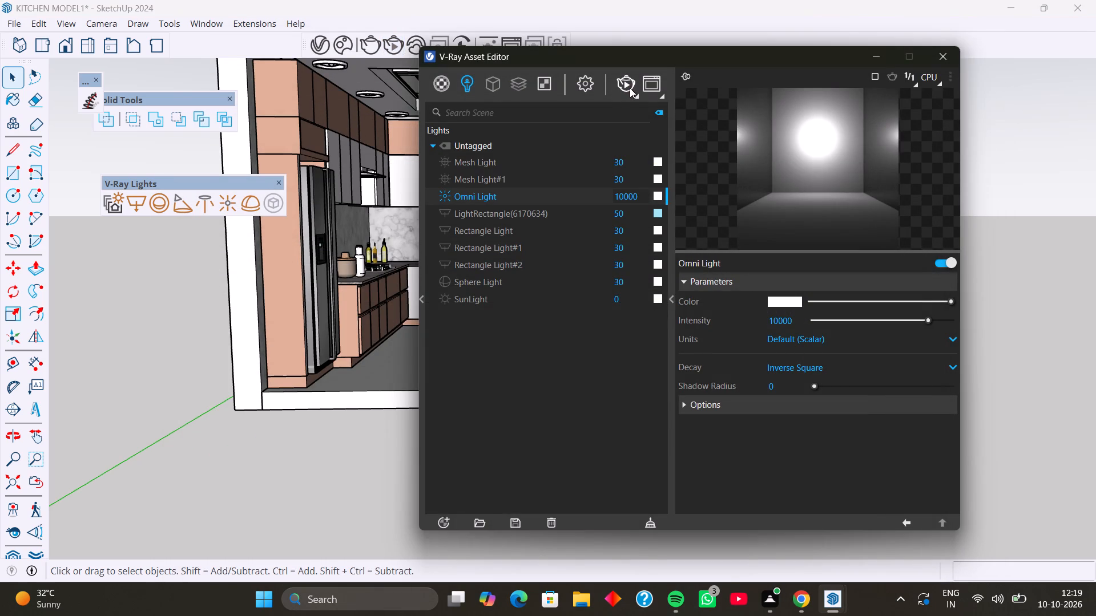
pyautogui.click(626, 87)
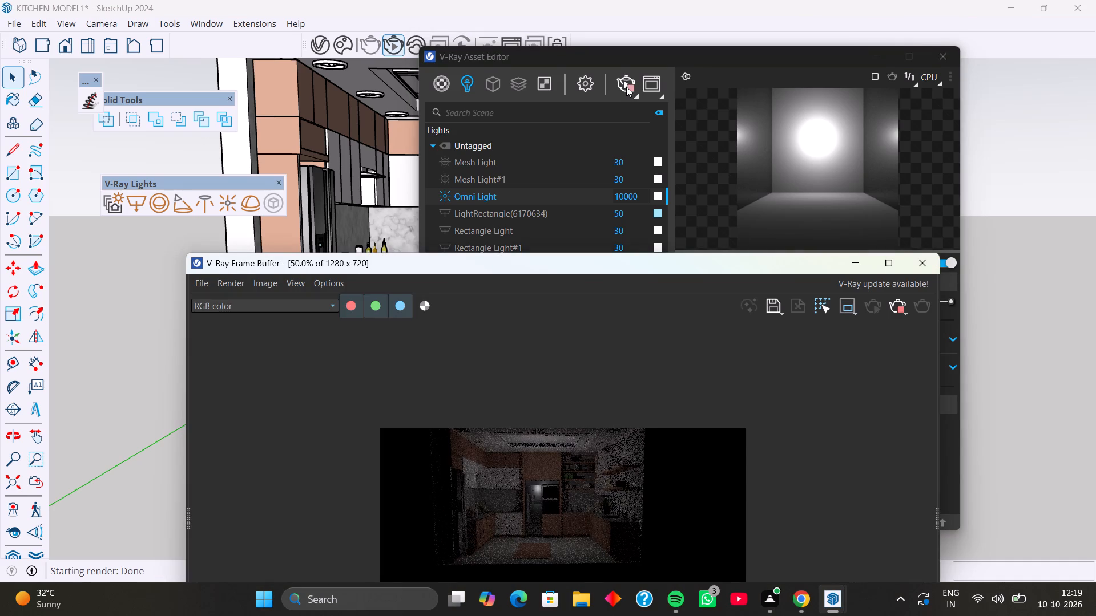
pyautogui.click(894, 303)
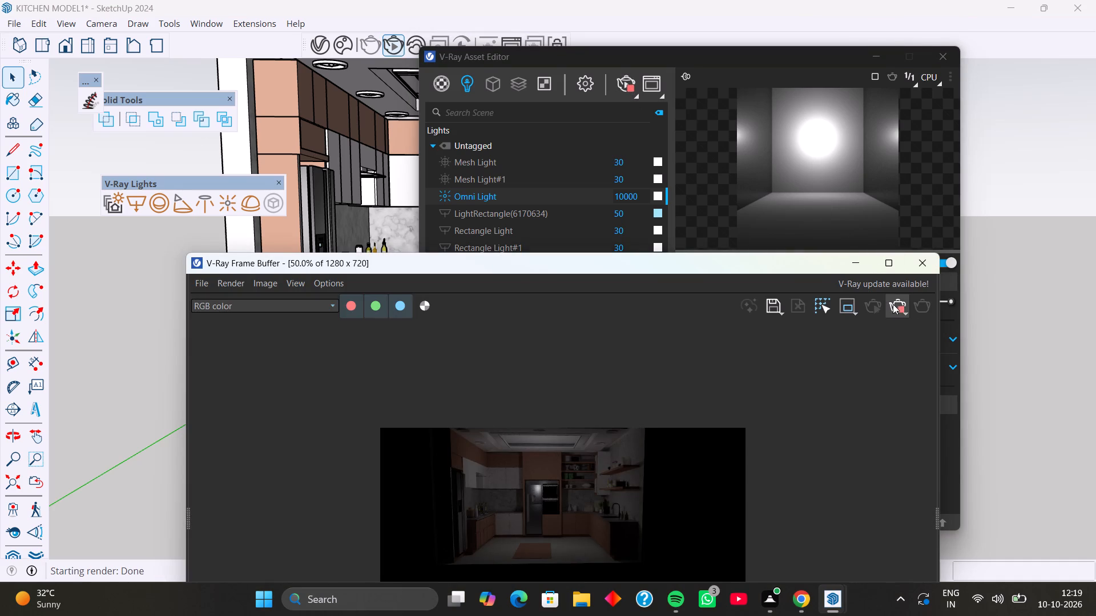
pyautogui.click(874, 305)
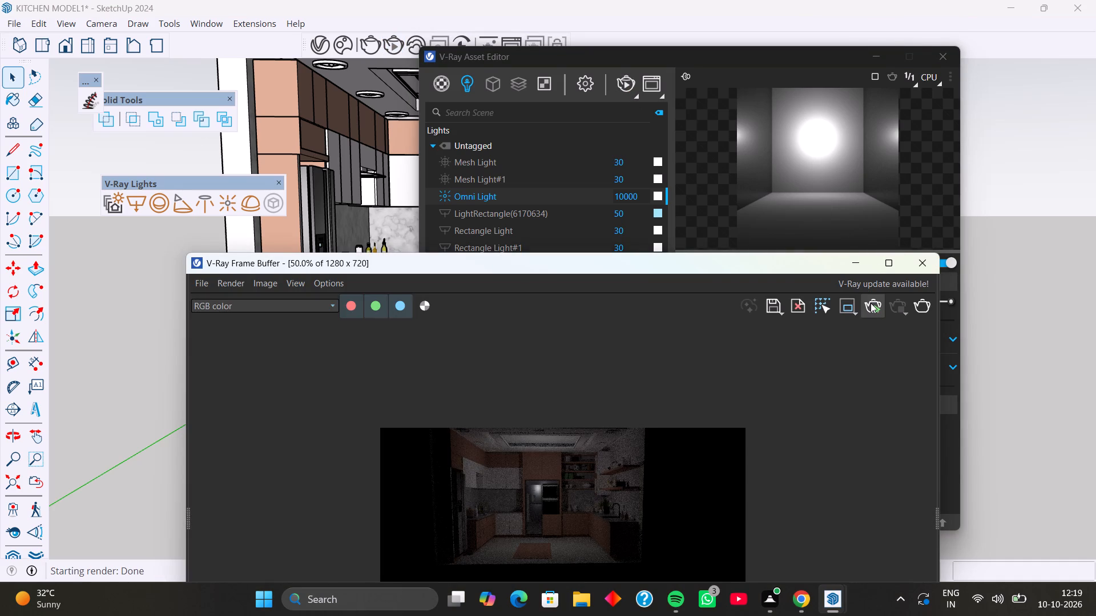
pyautogui.click(871, 303)
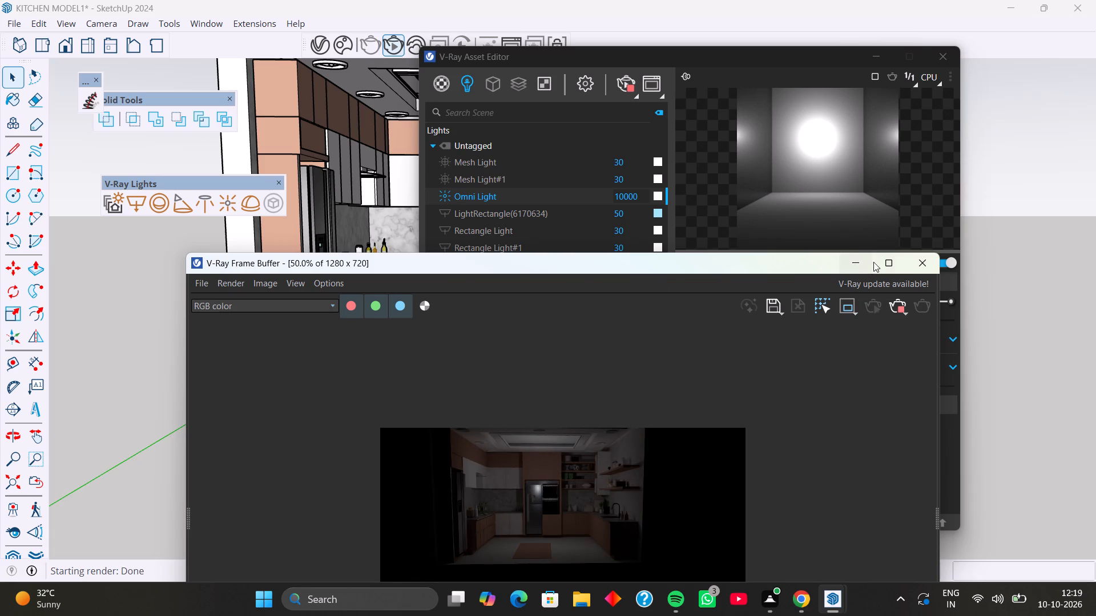
pyautogui.click(925, 263)
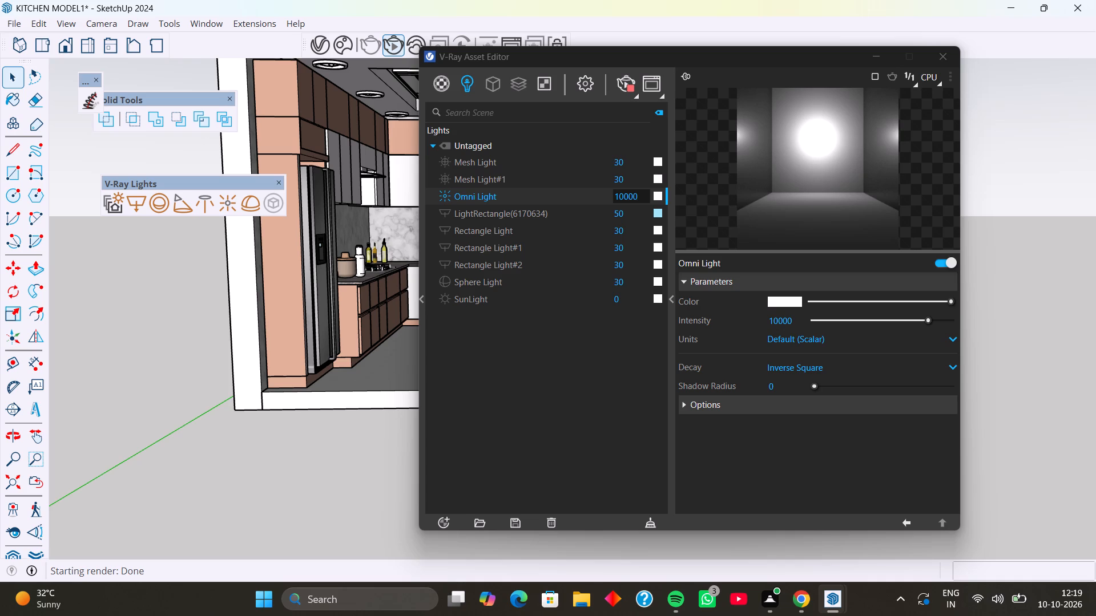
pyautogui.click(944, 59)
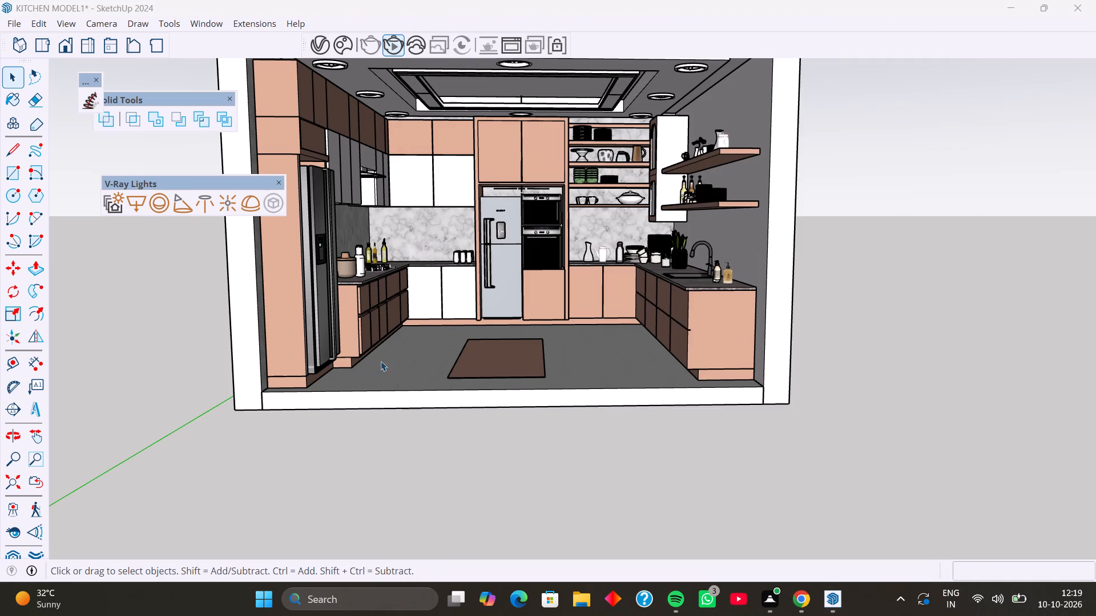
# Examine the plinth beneath the base cabinets beside the tall fridge unit at floor level.
pyautogui.moveTo(381, 361); pyautogui.dragTo(378, 317, button='middle')
pyautogui.scroll(19, 363, 320)
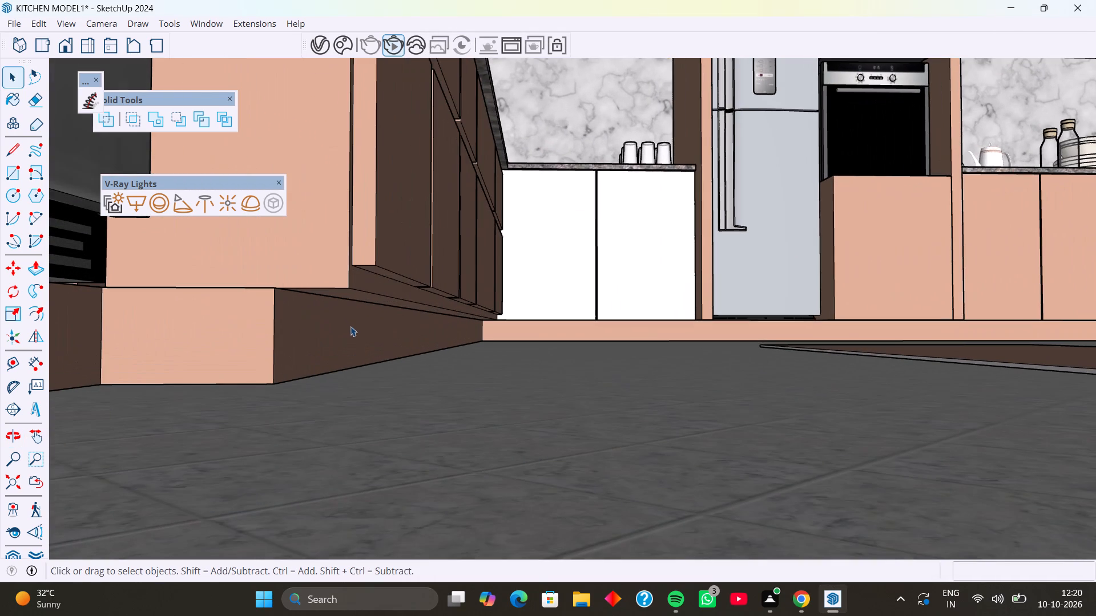
pyautogui.moveTo(392, 333); pyautogui.dragTo(403, 341, button='middle')
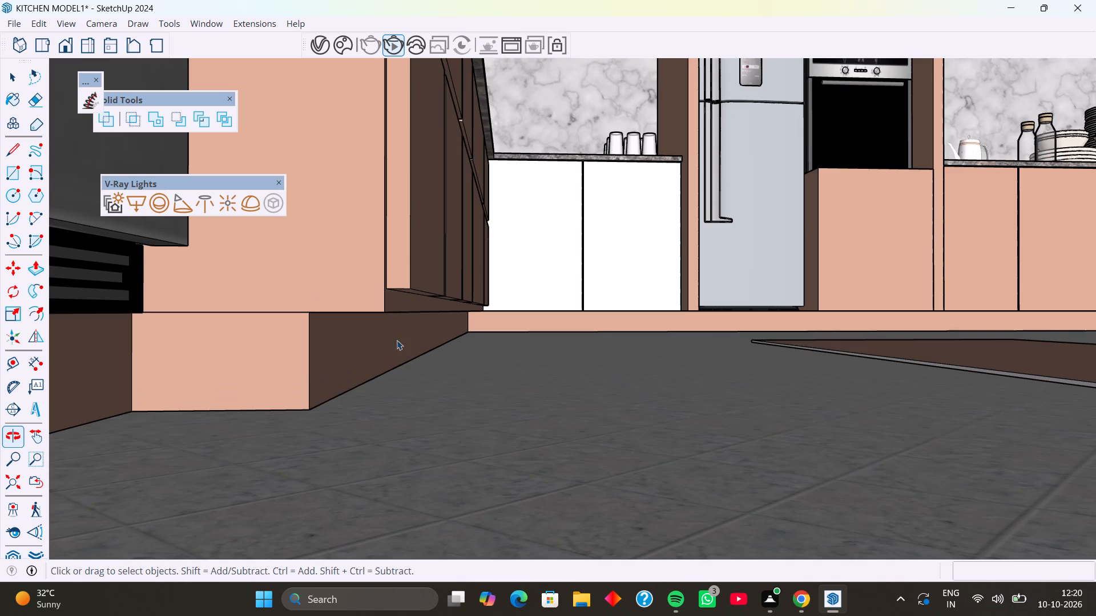
pyautogui.scroll(4, 384, 325)
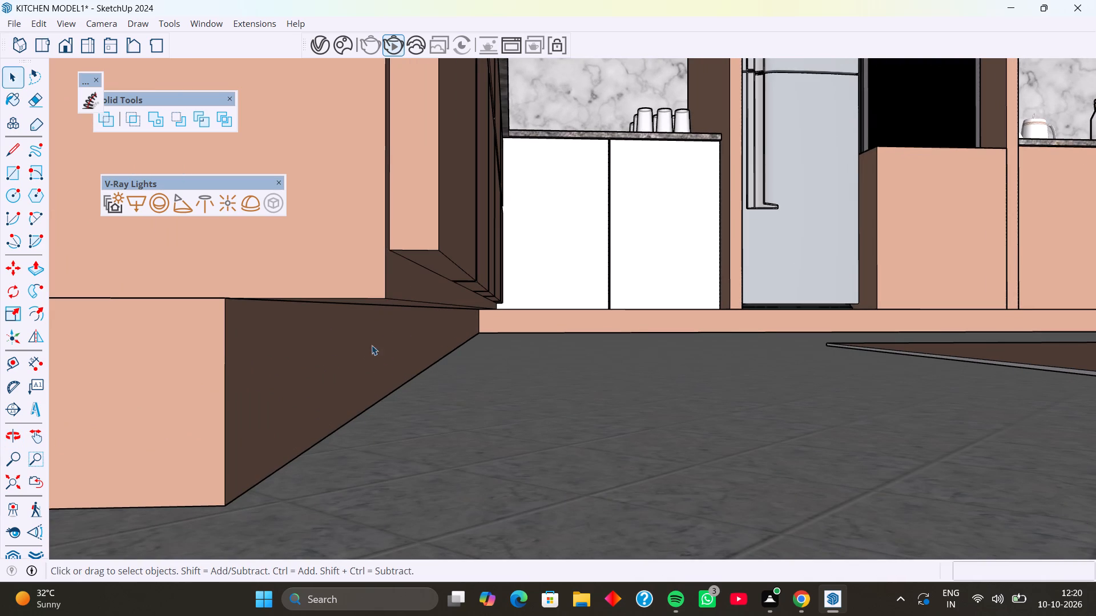
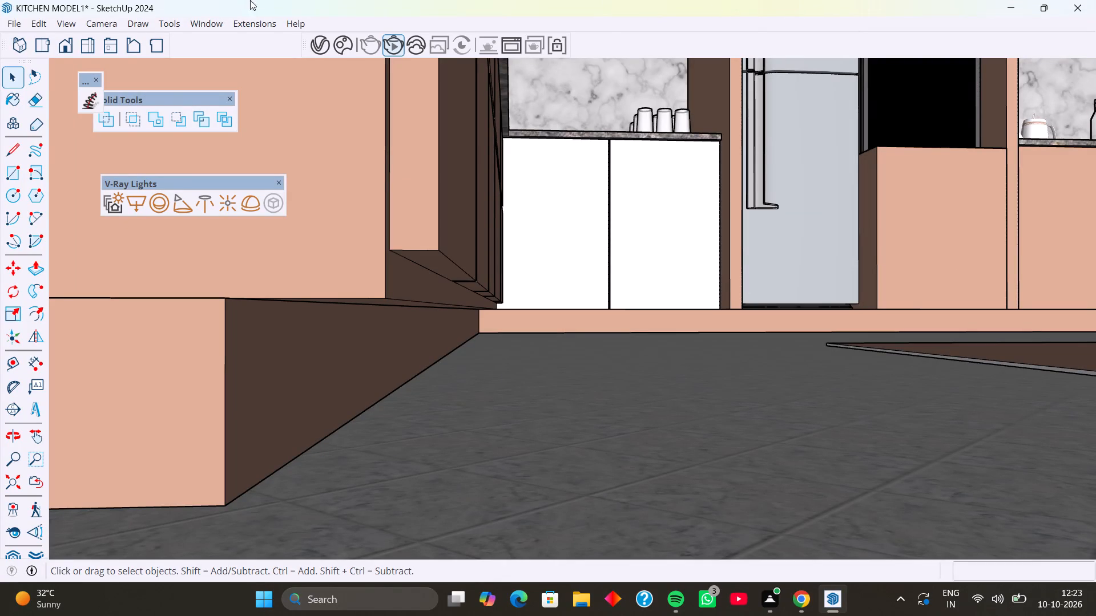
# Rerun the interactive render of the floor-level view, examine it in the Frame Buffer, and close the Frame Buffer.
pyautogui.click(390, 48)
pyautogui.click(390, 48)
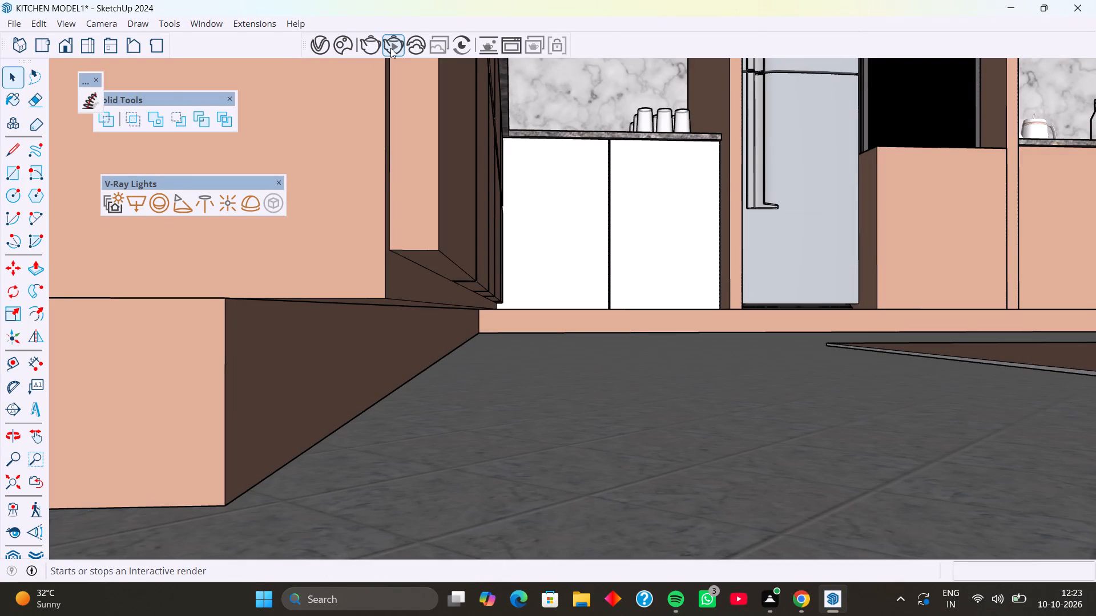
pyautogui.click(318, 49)
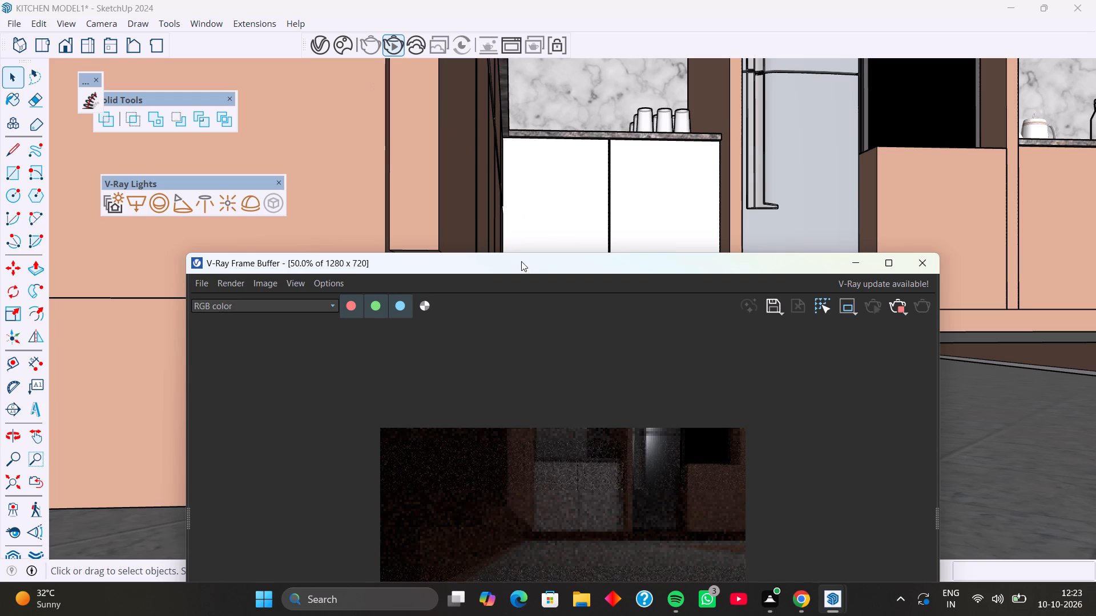
pyautogui.moveTo(521, 261); pyautogui.dragTo(437, 51)
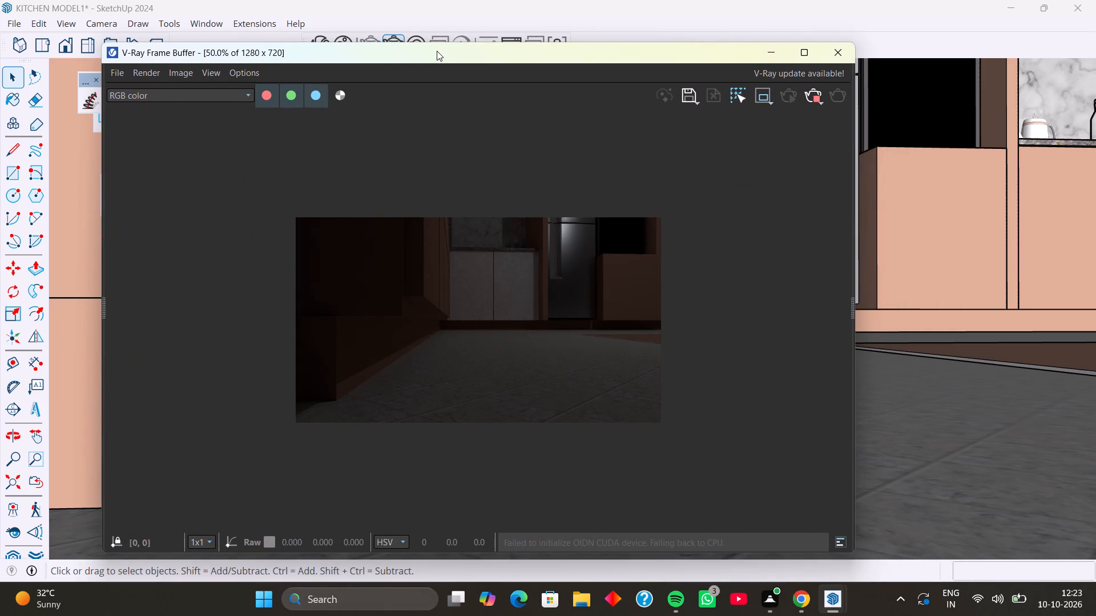
pyautogui.click(835, 50)
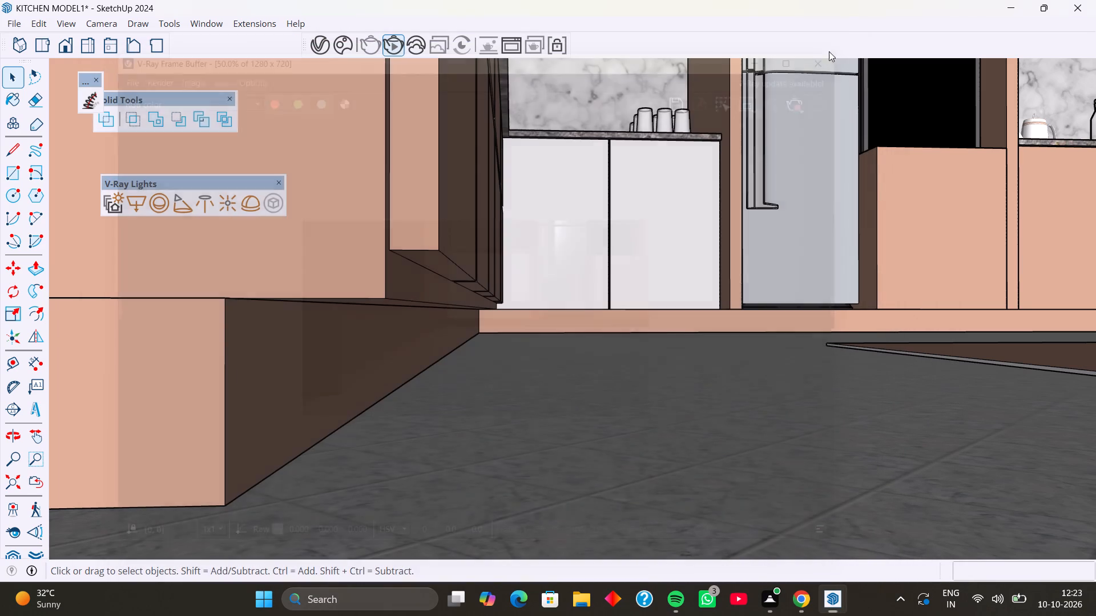
# Fit the whole kitchen in view and delete the omni light in front of the tall fridge and oven unit.
pyautogui.scroll(-3, 505, 136)
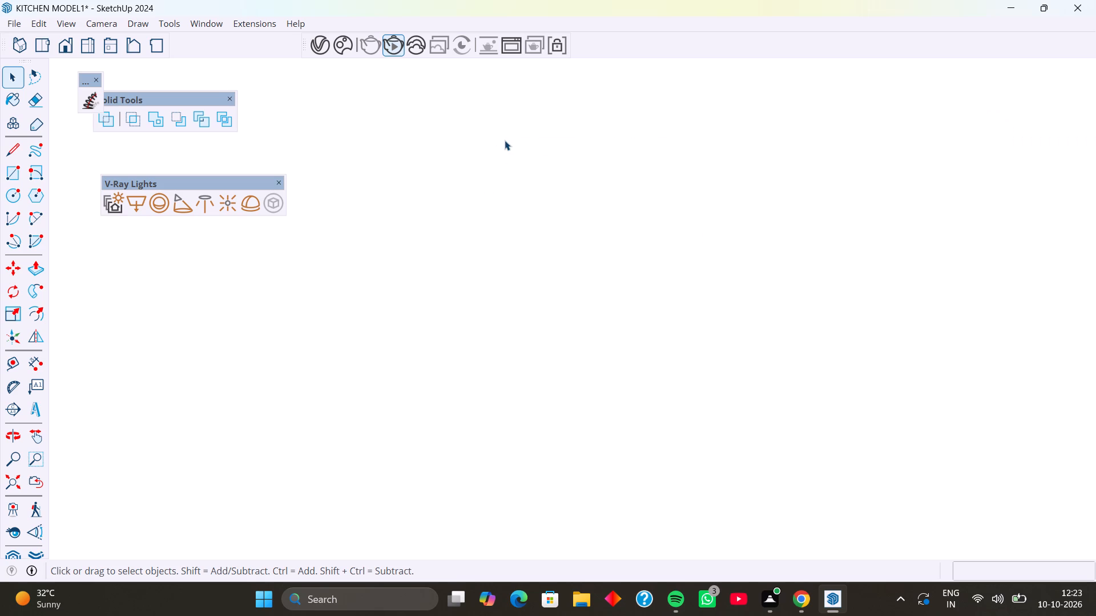
pyautogui.scroll(-5, 505, 140)
pyautogui.scroll(-4, 413, 202)
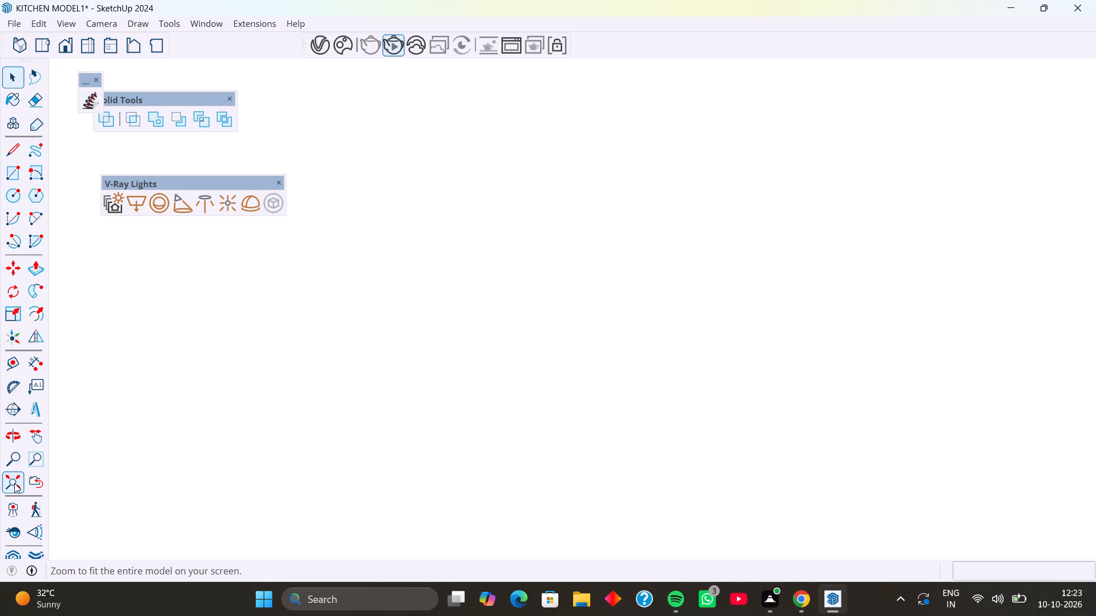
pyautogui.click(14, 483)
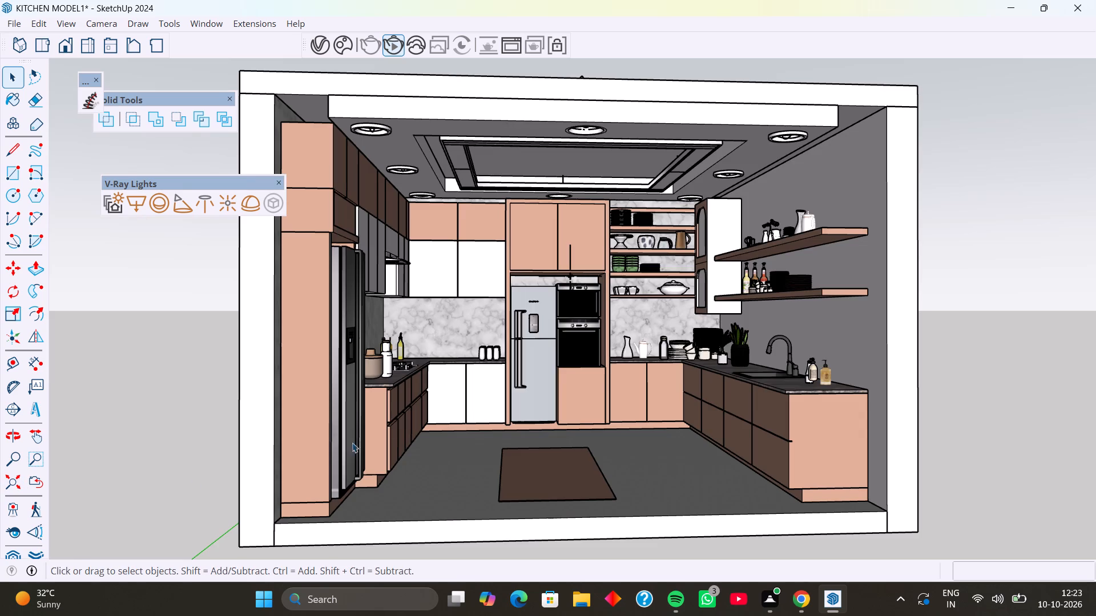
pyautogui.scroll(7, 574, 295)
pyautogui.click(571, 251)
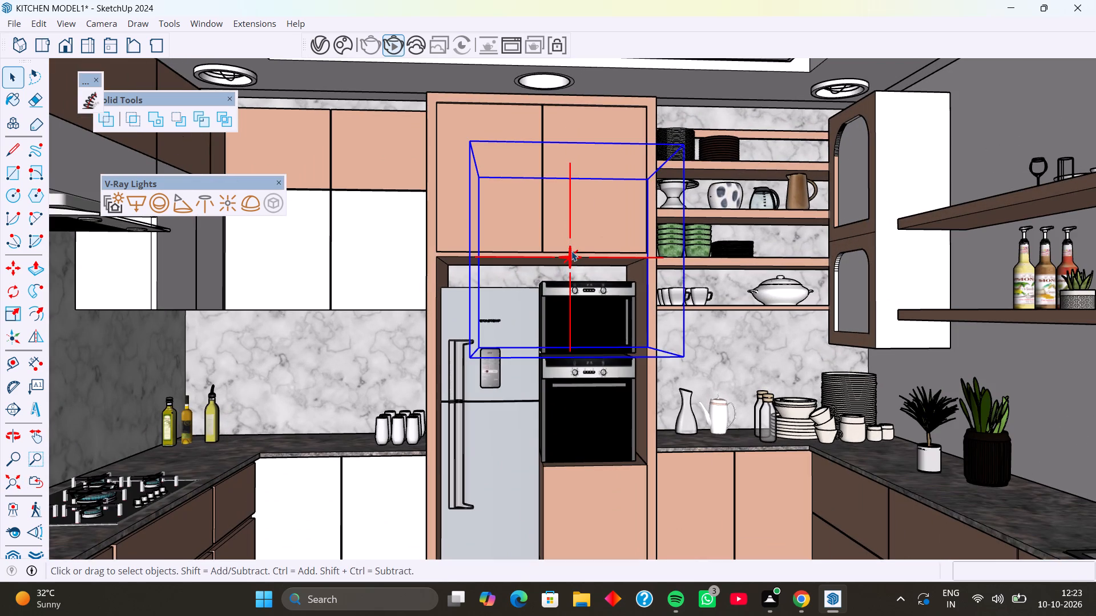
pyautogui.press('Delete')
# Restart the interactive render with the kitchen interior framed around the fridge and oven unit.
pyautogui.scroll(-3, 491, 206)
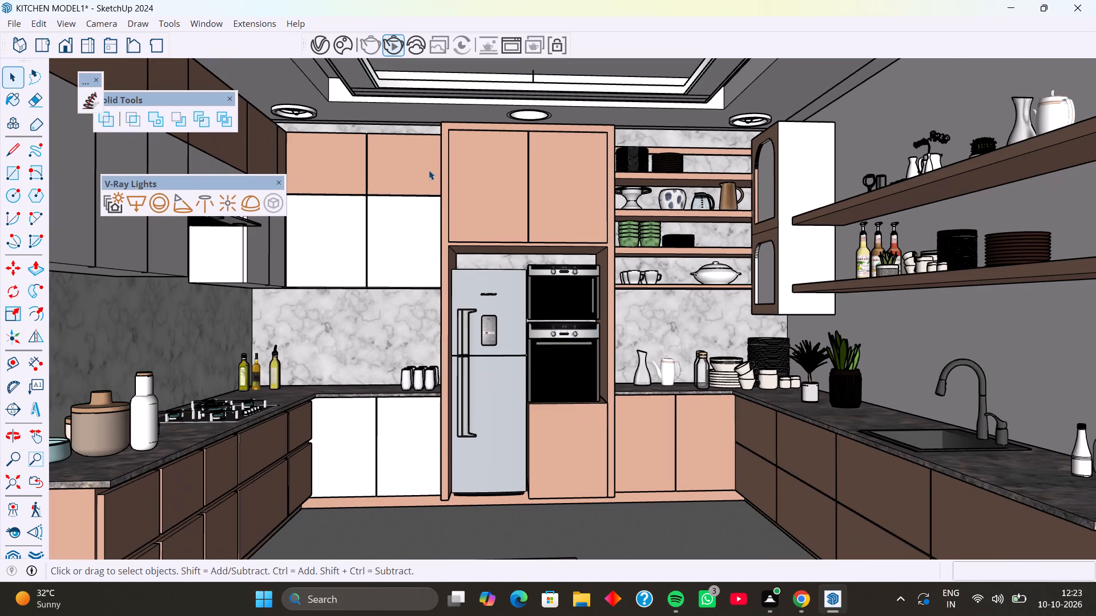
pyautogui.click(390, 46)
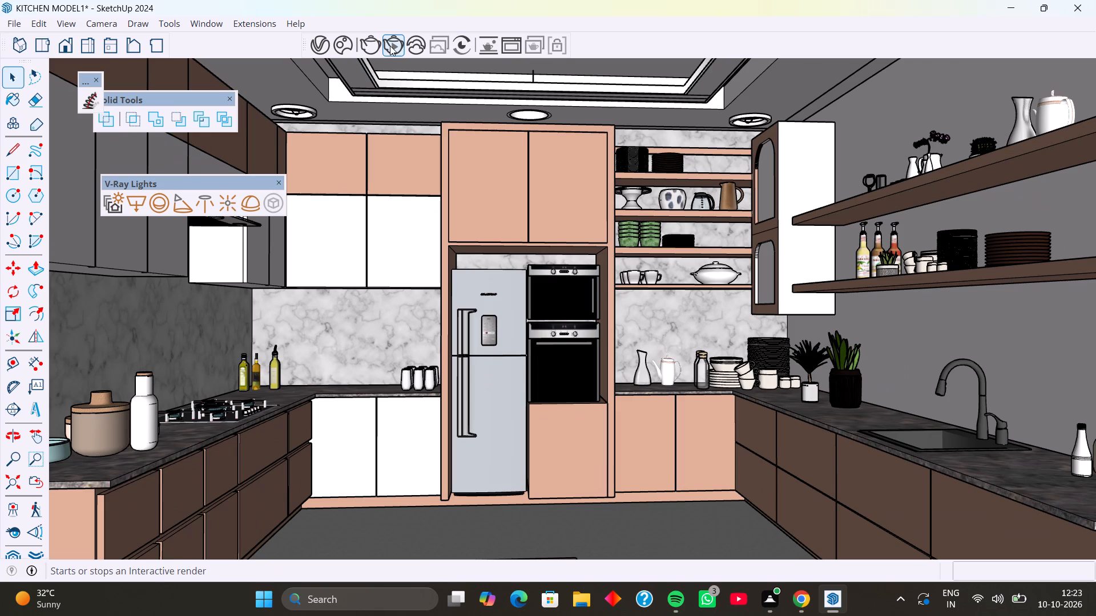
pyautogui.click(390, 46)
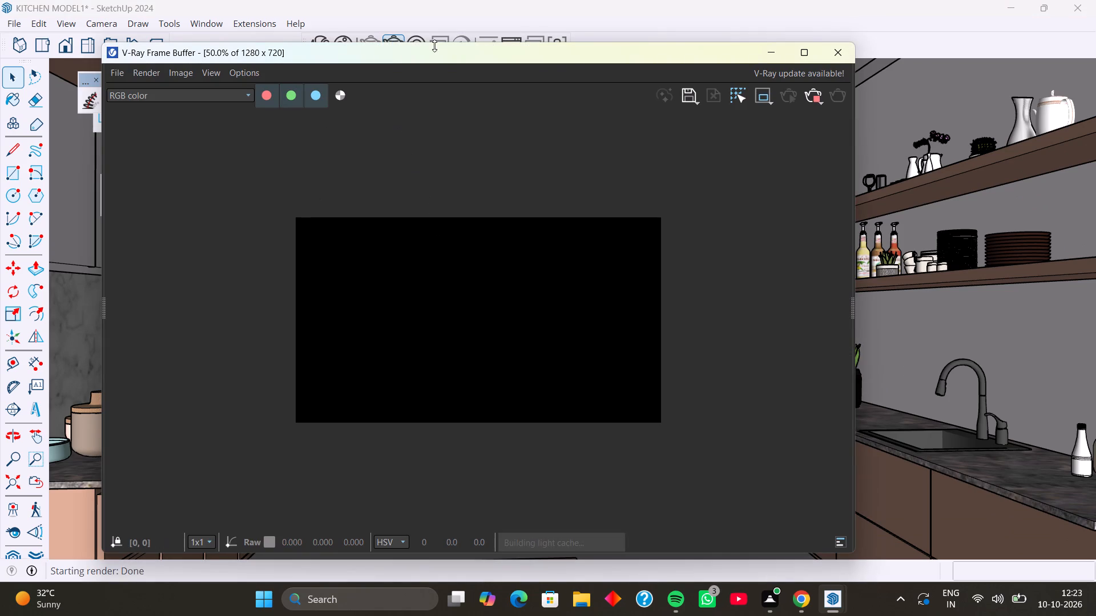
# Turn on both mesh lights, all four rectangle lights and the sphere light in the Asset Editor, leaving SunLight off.
pyautogui.click(320, 38)
pyautogui.click(446, 160)
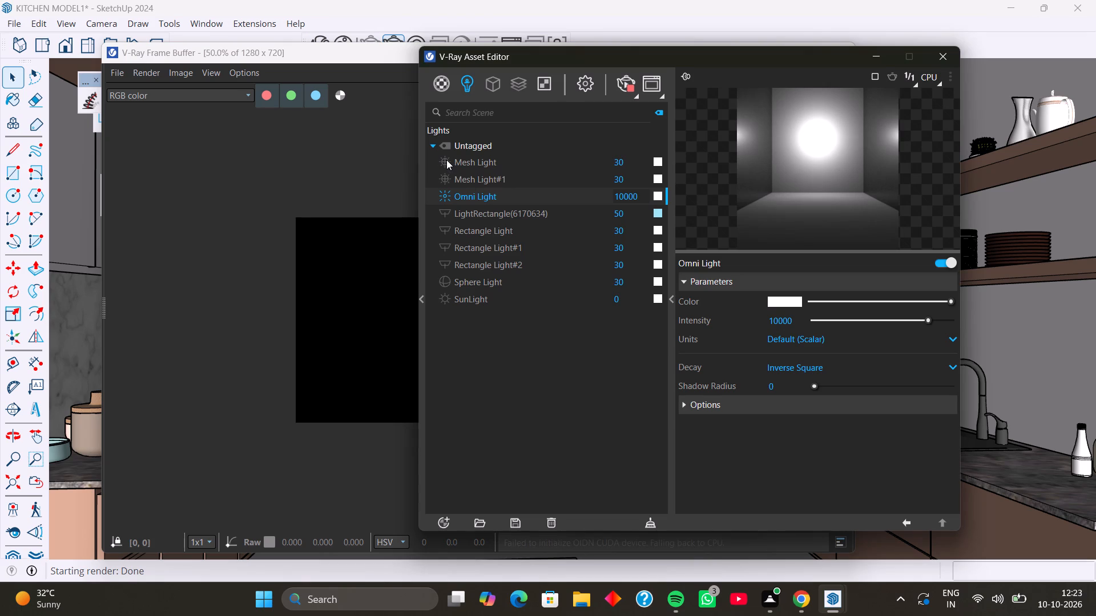
pyautogui.click(446, 177)
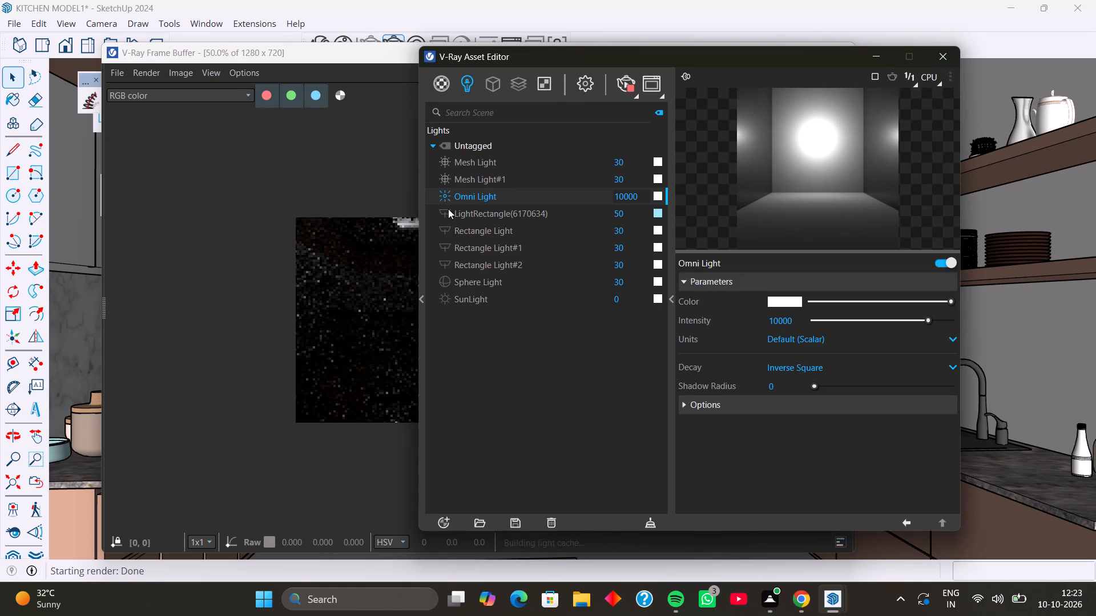
pyautogui.click(448, 209)
pyautogui.click(448, 229)
pyautogui.click(448, 246)
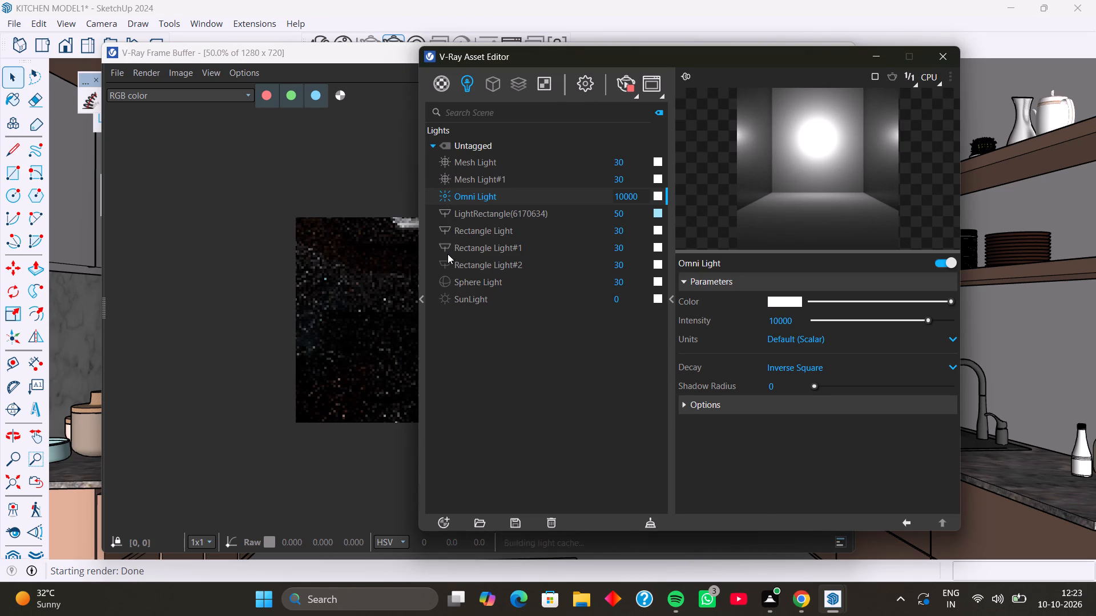
pyautogui.click(448, 261)
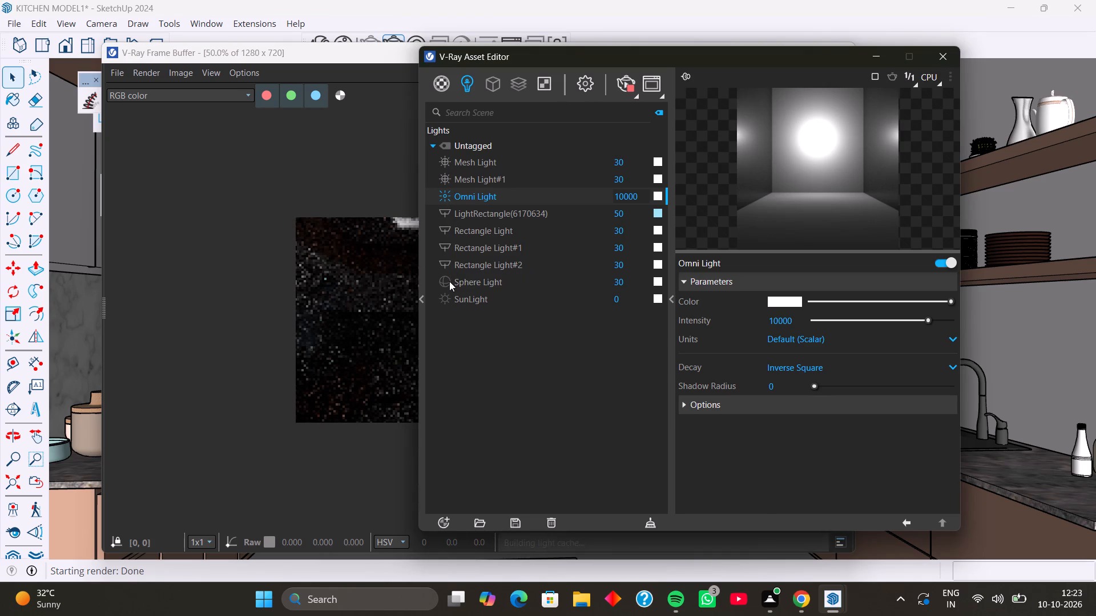
pyautogui.click(449, 281)
pyautogui.click(445, 300)
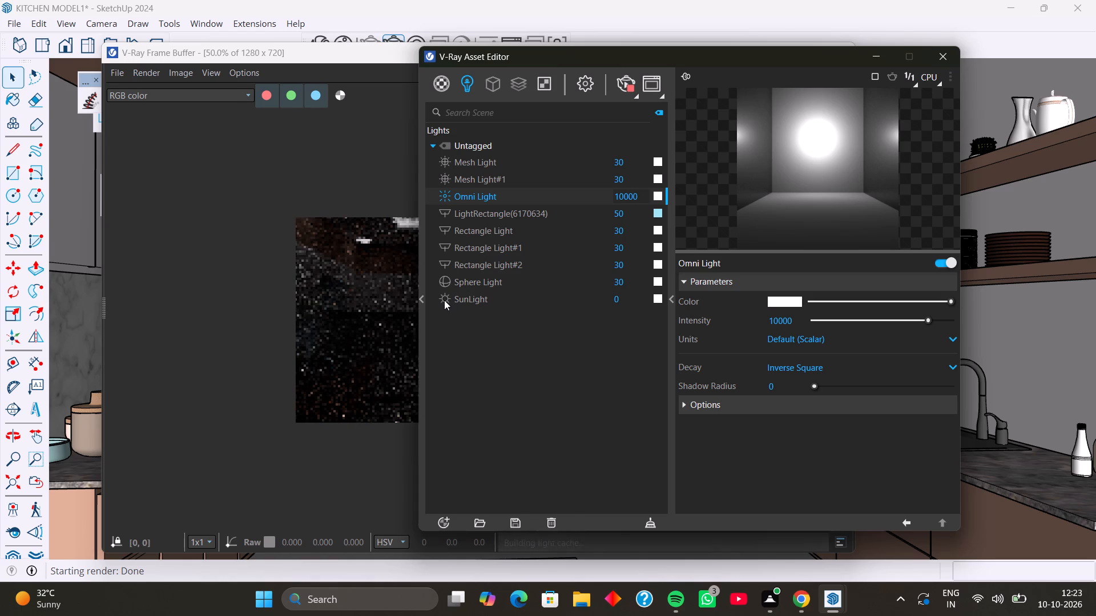
pyautogui.click(444, 300)
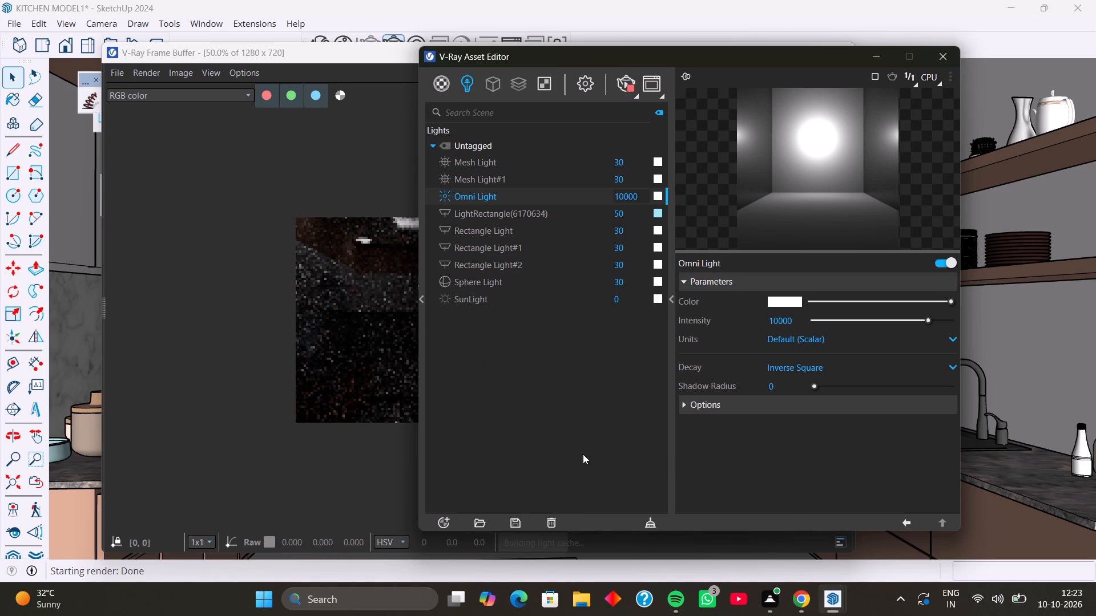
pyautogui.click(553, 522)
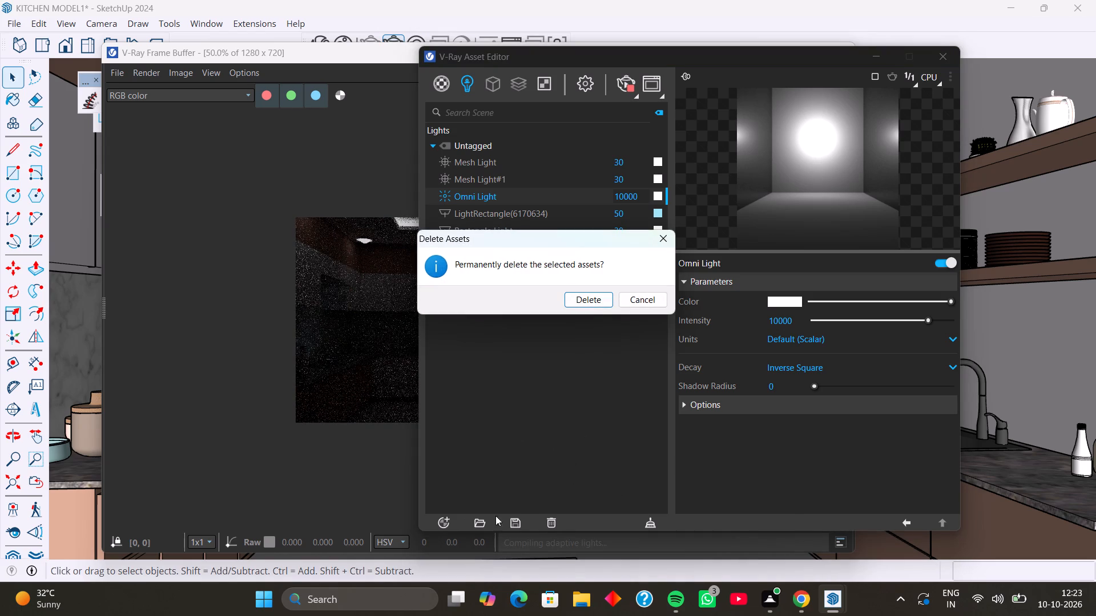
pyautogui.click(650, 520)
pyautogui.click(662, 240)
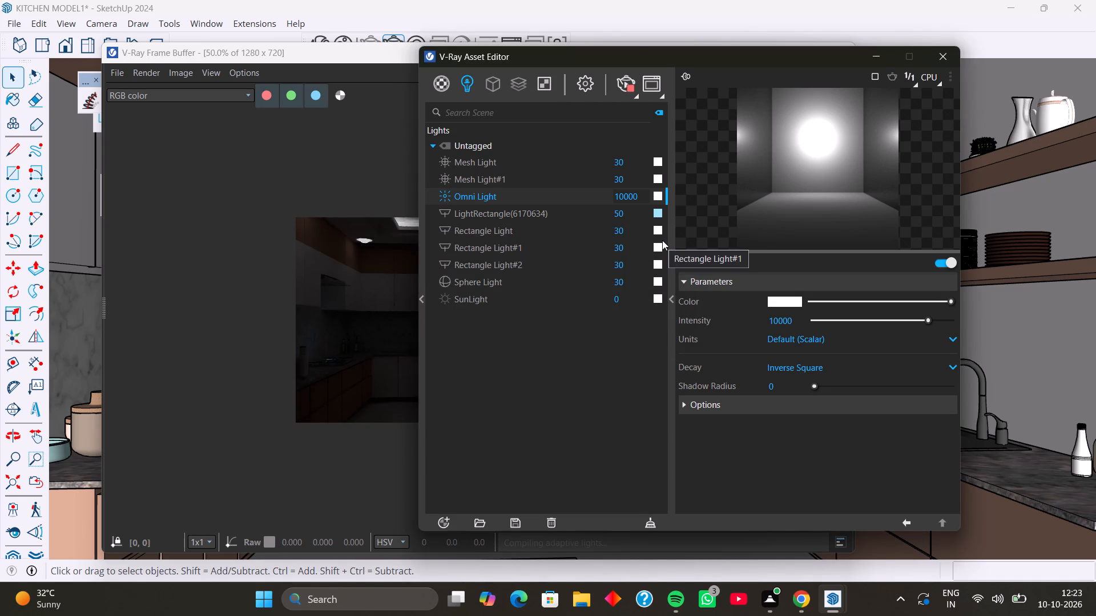
# Purge the unused Omni Light asset from the scene's light list.
pyautogui.click(650, 521)
pyautogui.click(596, 299)
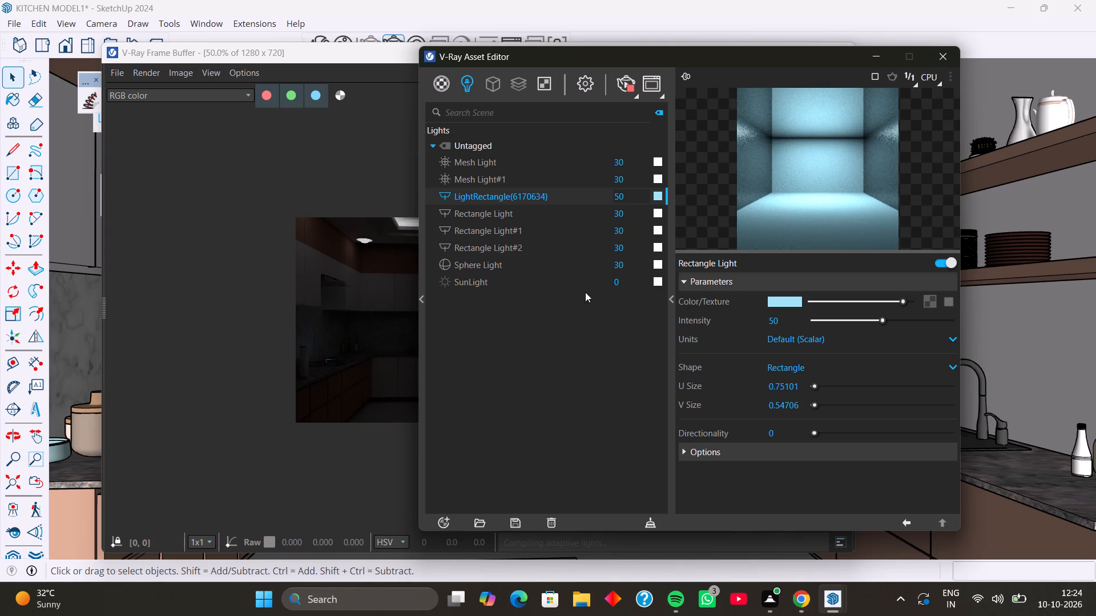
# Bring the Frame Buffer forward to examine the kitchen render with the mesh, rectangle and sphere lights on.
pyautogui.moveTo(940, 88); pyautogui.dragTo(968, 121, button='right')
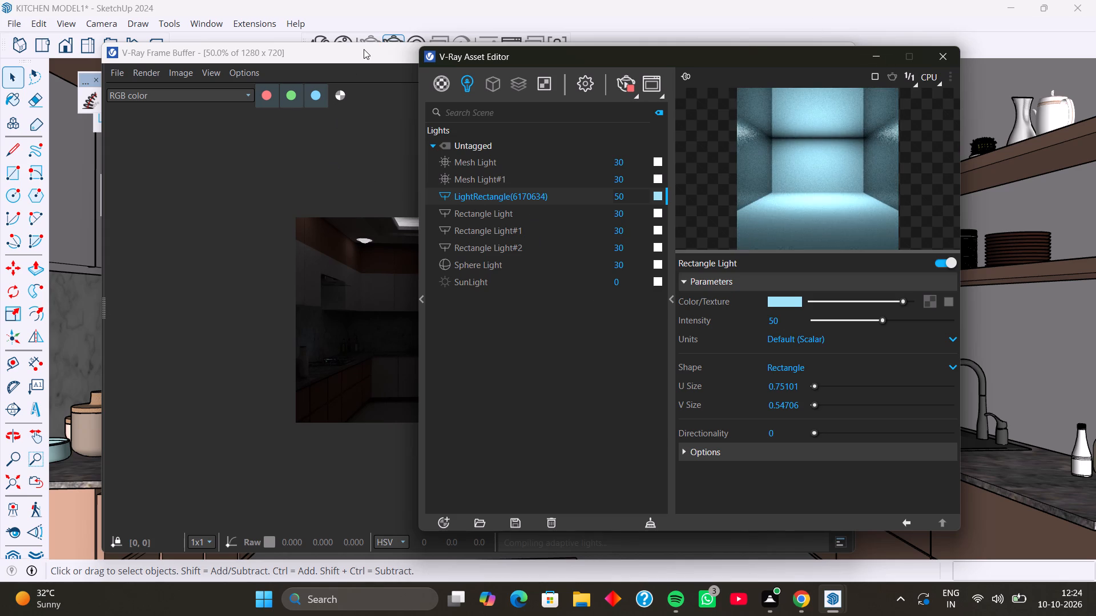
pyautogui.click(364, 49)
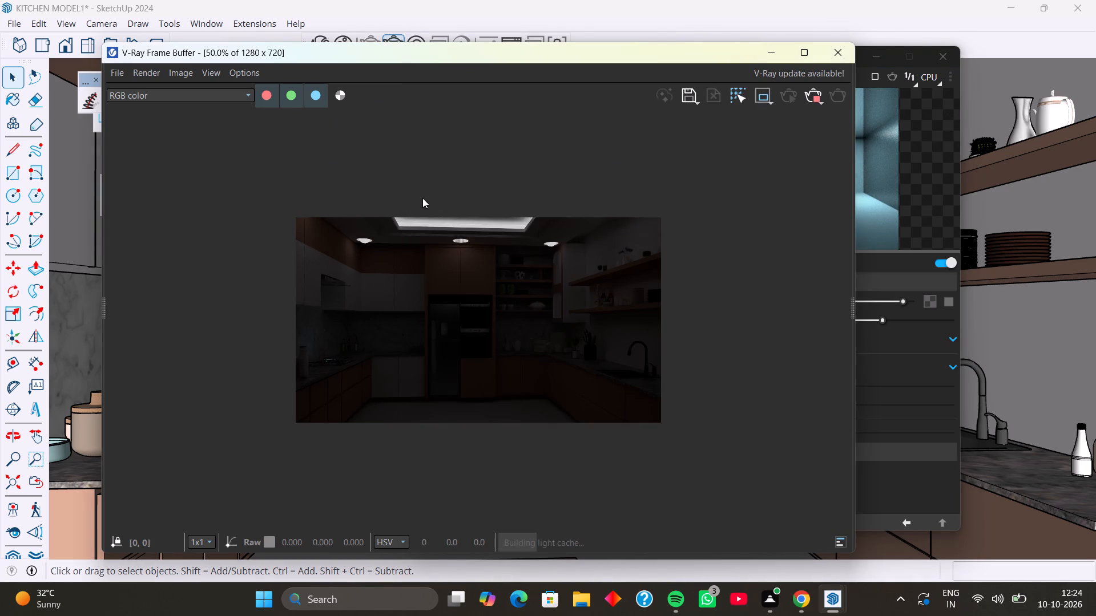
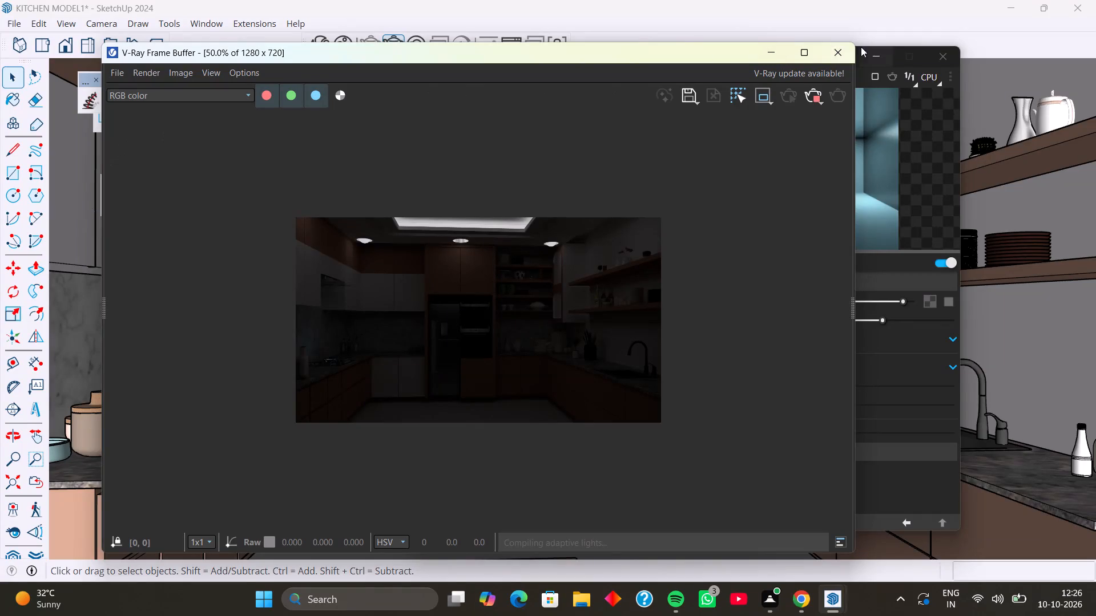
# Close the Frame Buffer and the Asset Editor to get back to the kitchen model.
pyautogui.click(844, 55)
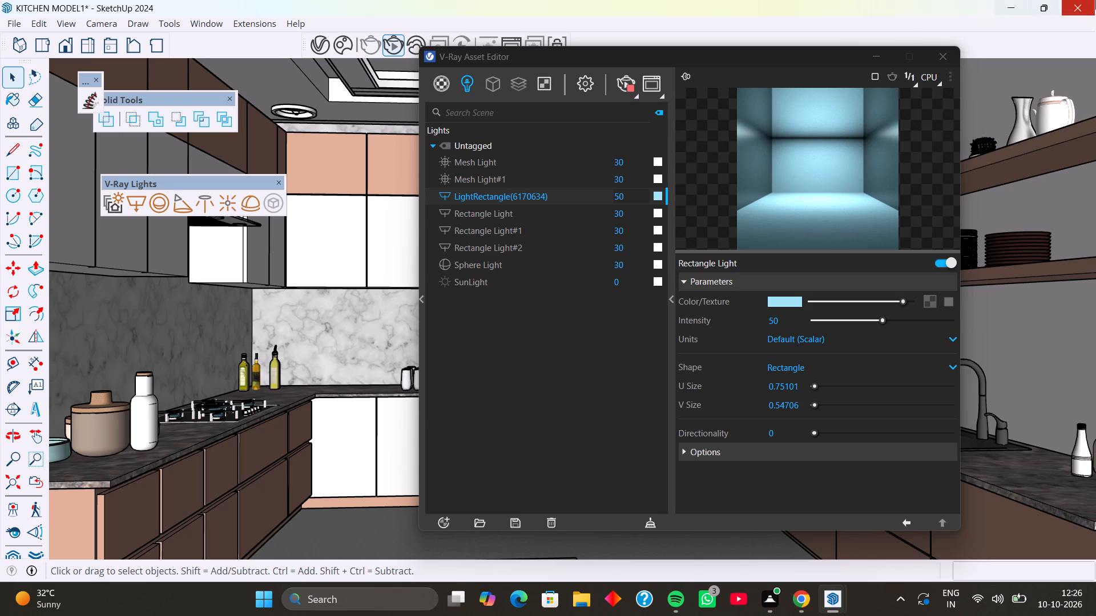
pyautogui.click(947, 62)
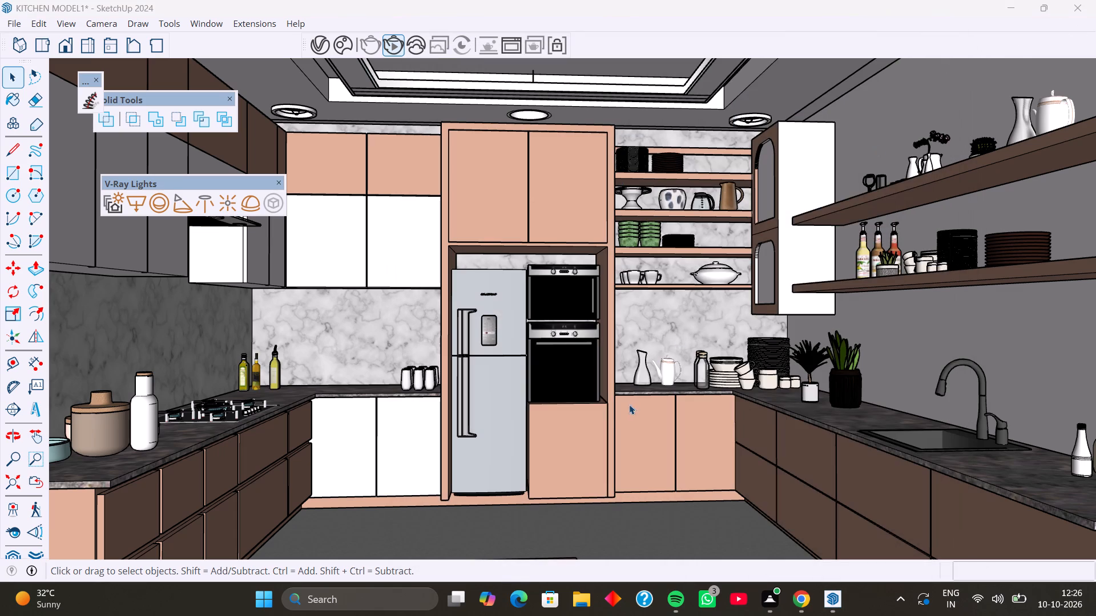
# Hide the floor slab group so the base cabinets are accessible from below.
pyautogui.scroll(-2, 396, 367)
pyautogui.keyDown('shift'); pyautogui.moveTo(382, 427); pyautogui.dragTo(376, 279, button='middle'); pyautogui.keyUp('shift')
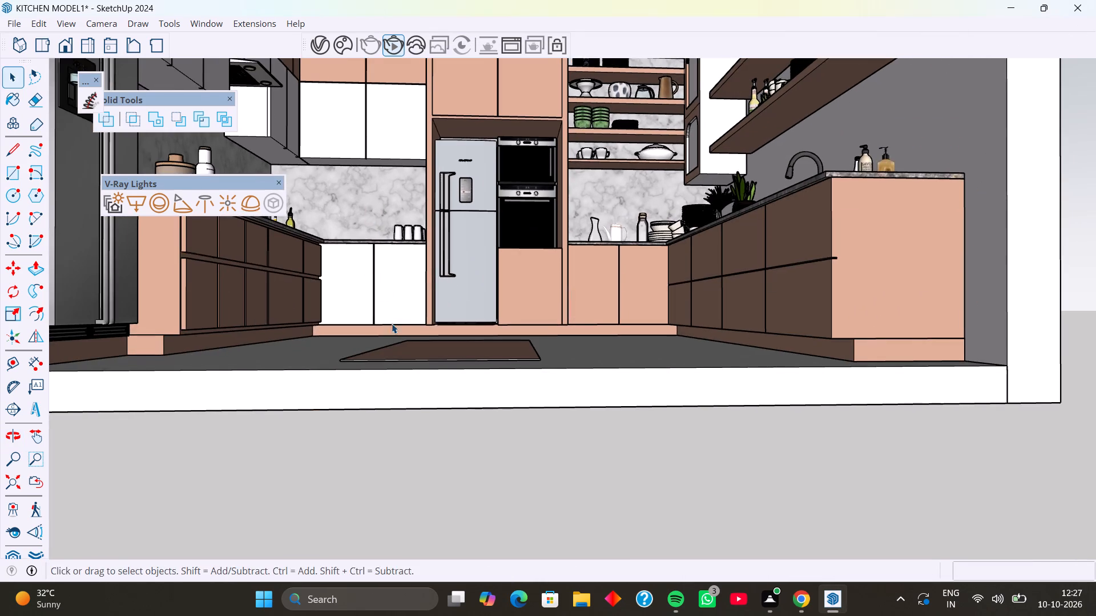
pyautogui.moveTo(393, 328); pyautogui.dragTo(409, 264, button='middle')
pyautogui.click(482, 244)
pyautogui.moveTo(569, 226); pyautogui.dragTo(567, 285, button='middle')
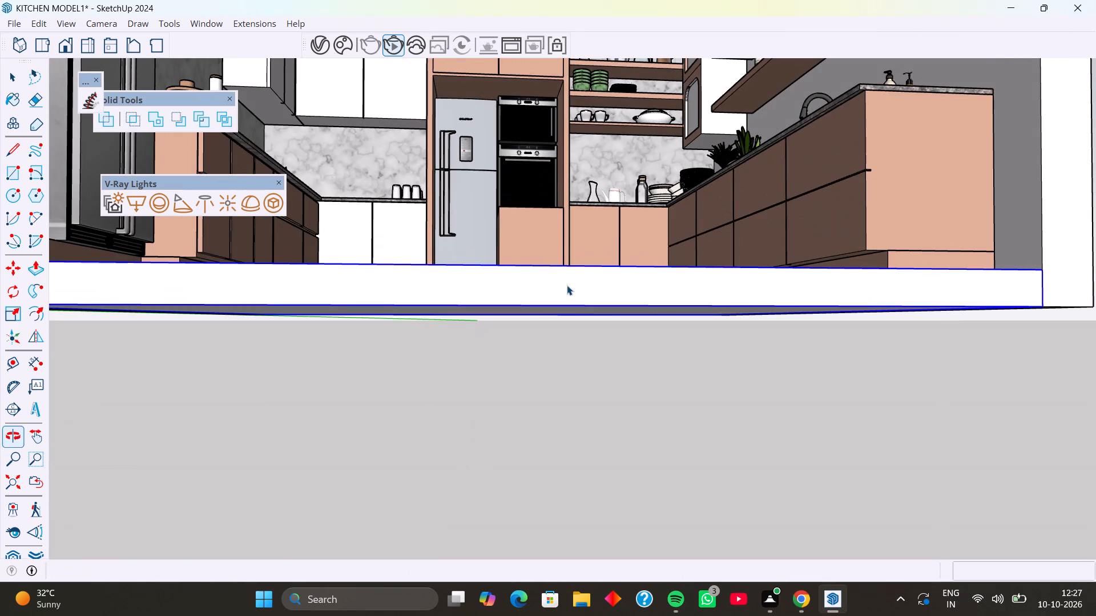
pyautogui.rightClick(572, 293)
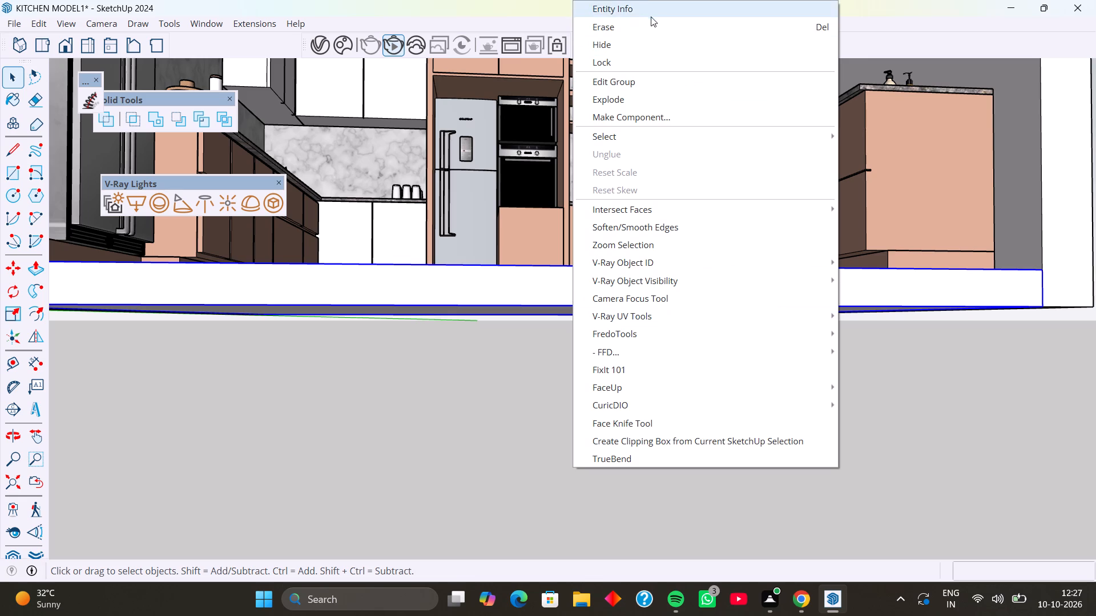
pyautogui.click(634, 47)
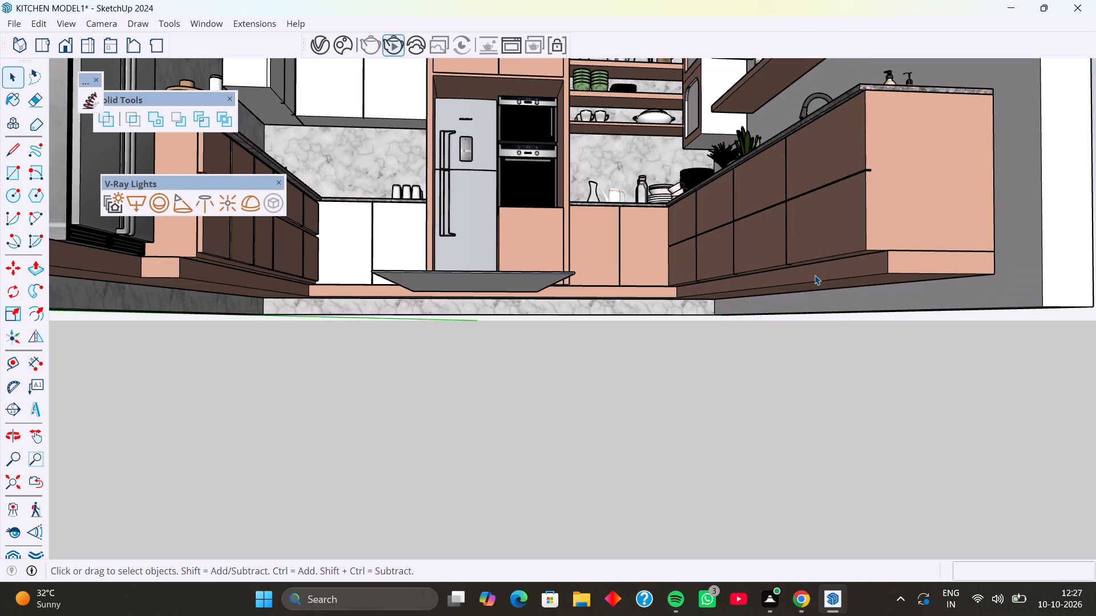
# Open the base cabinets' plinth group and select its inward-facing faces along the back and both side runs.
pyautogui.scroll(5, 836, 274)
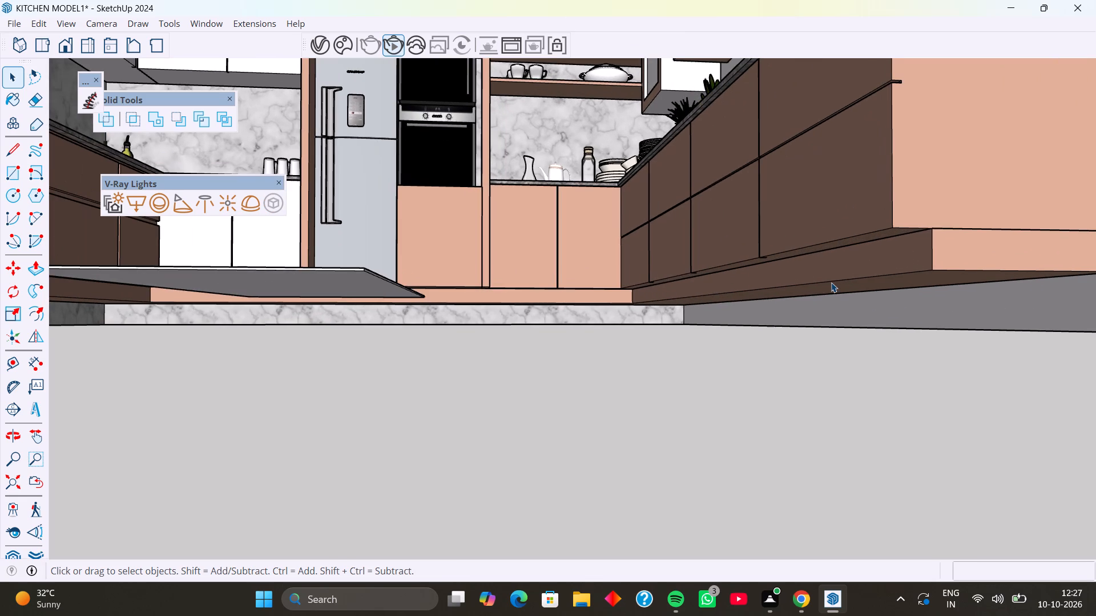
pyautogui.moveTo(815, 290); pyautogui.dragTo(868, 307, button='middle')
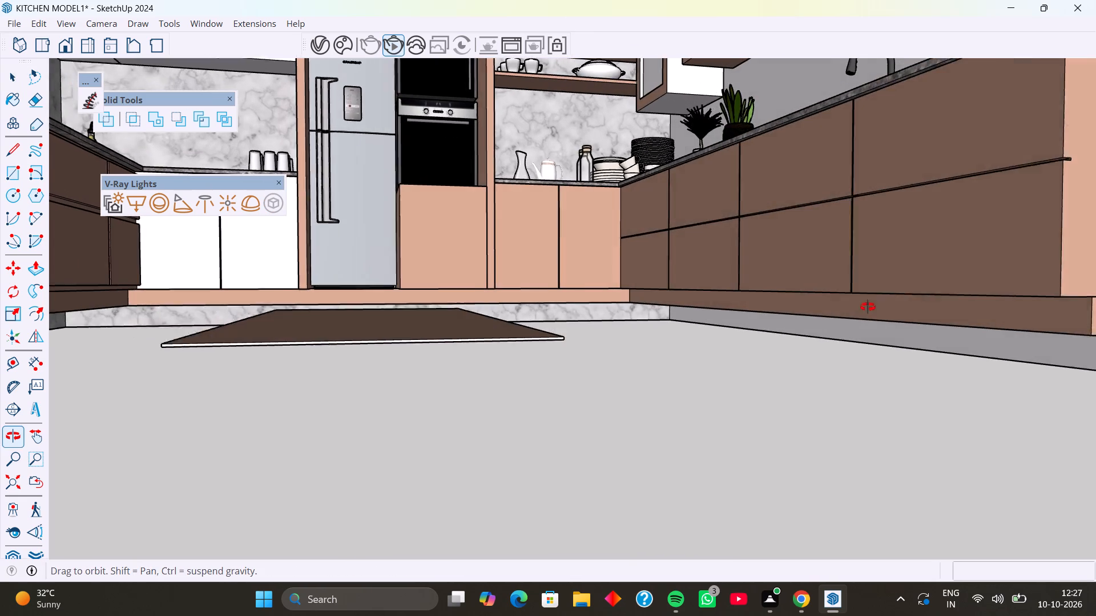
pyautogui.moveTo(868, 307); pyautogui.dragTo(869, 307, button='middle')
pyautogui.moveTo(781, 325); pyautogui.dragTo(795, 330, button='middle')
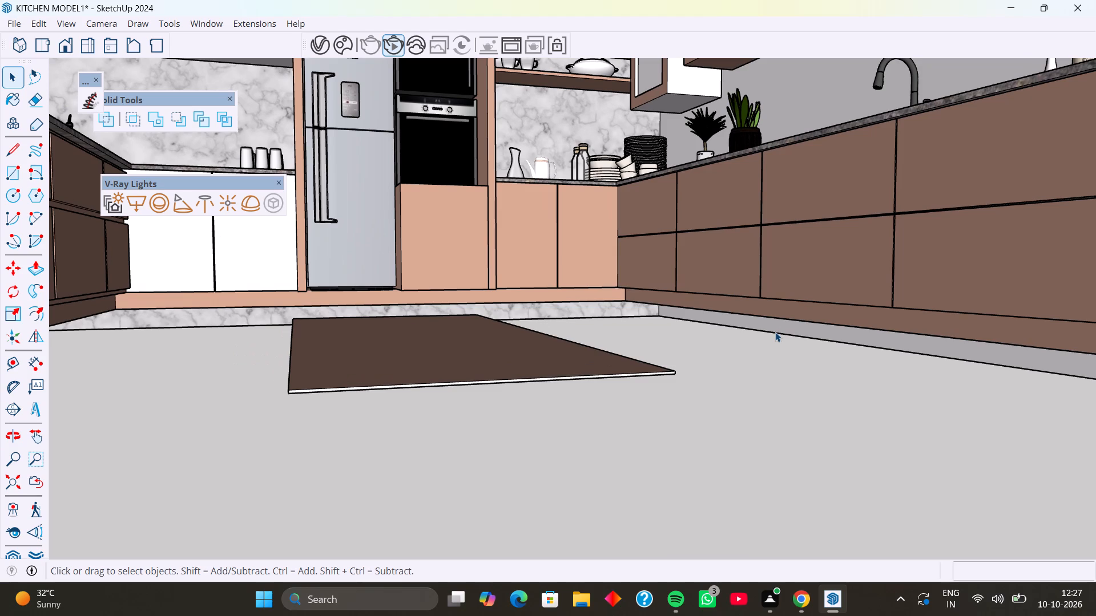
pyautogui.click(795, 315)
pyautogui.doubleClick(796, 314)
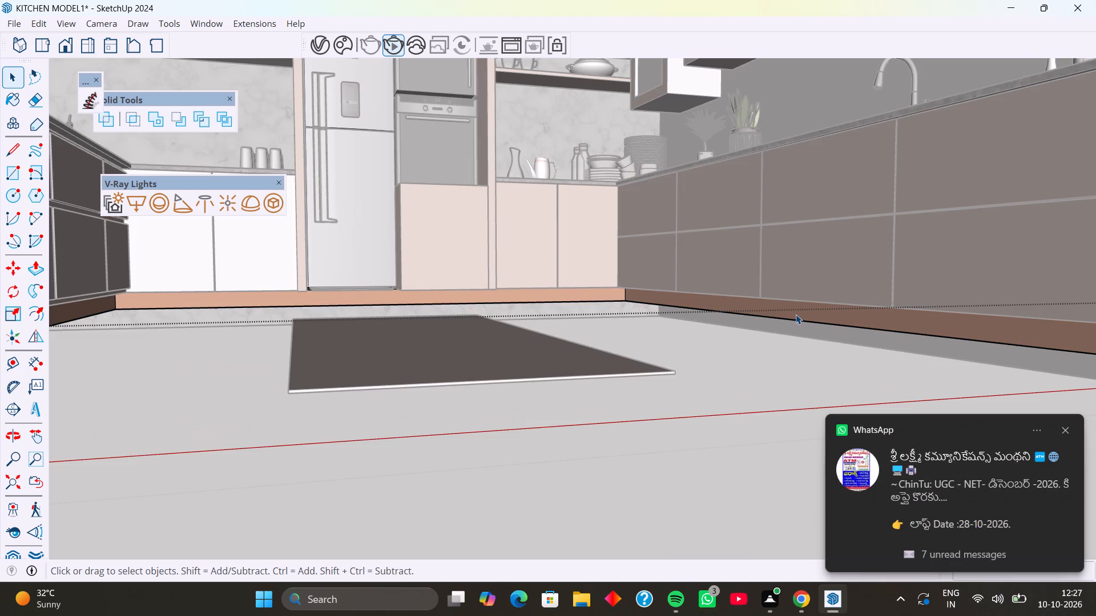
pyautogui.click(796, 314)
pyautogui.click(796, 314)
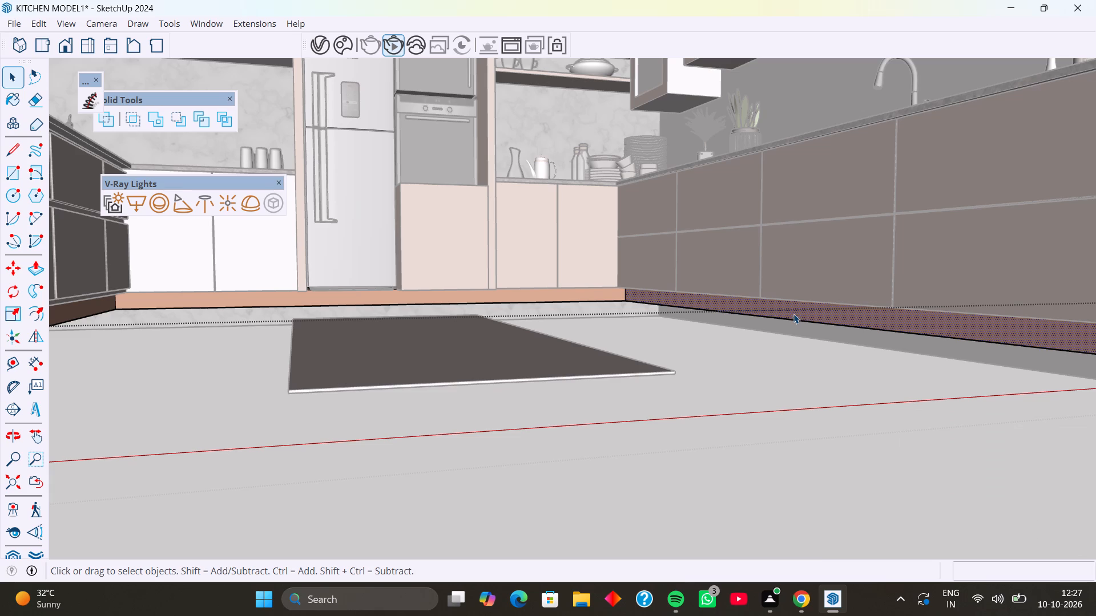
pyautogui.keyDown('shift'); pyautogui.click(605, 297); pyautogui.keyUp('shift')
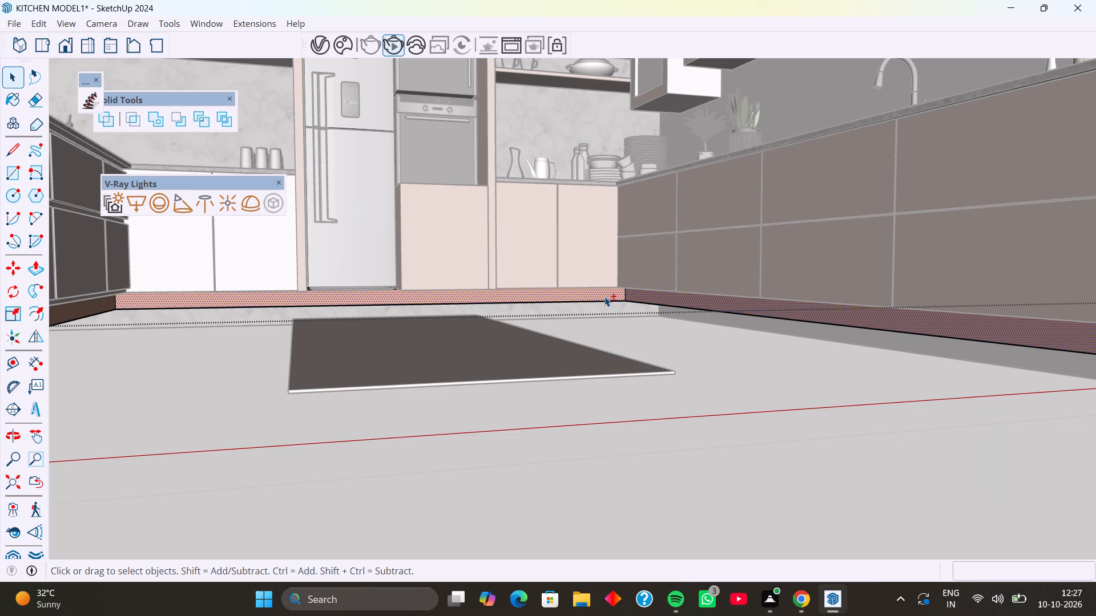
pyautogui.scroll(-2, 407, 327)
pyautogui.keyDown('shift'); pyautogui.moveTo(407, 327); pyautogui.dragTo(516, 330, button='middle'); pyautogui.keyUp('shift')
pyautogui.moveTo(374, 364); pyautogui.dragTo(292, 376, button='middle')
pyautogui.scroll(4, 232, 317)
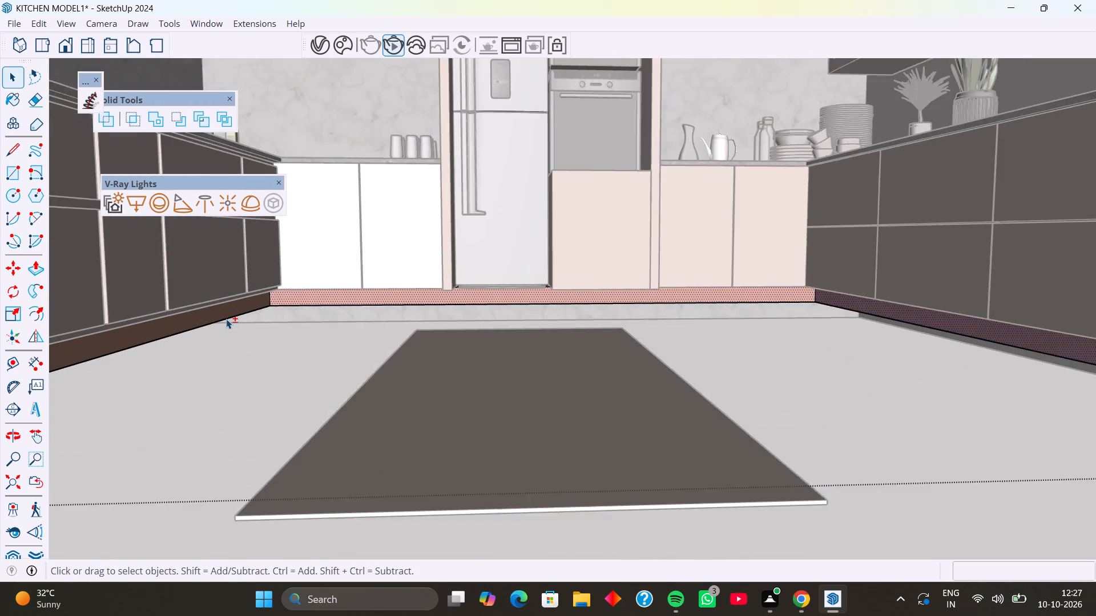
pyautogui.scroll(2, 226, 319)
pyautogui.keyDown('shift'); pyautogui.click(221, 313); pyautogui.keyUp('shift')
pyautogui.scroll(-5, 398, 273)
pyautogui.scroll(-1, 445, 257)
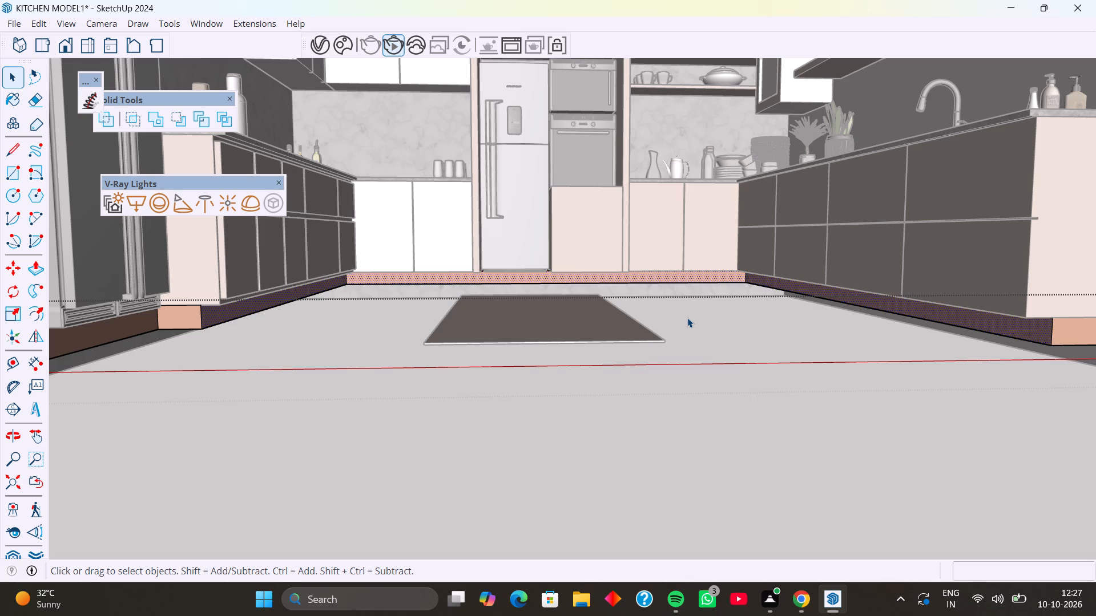
# Open the base cabinet group from below and select the underside face overhanging the plinth on the sink-side run.
pyautogui.moveTo(970, 343); pyautogui.dragTo(930, 177, button='middle')
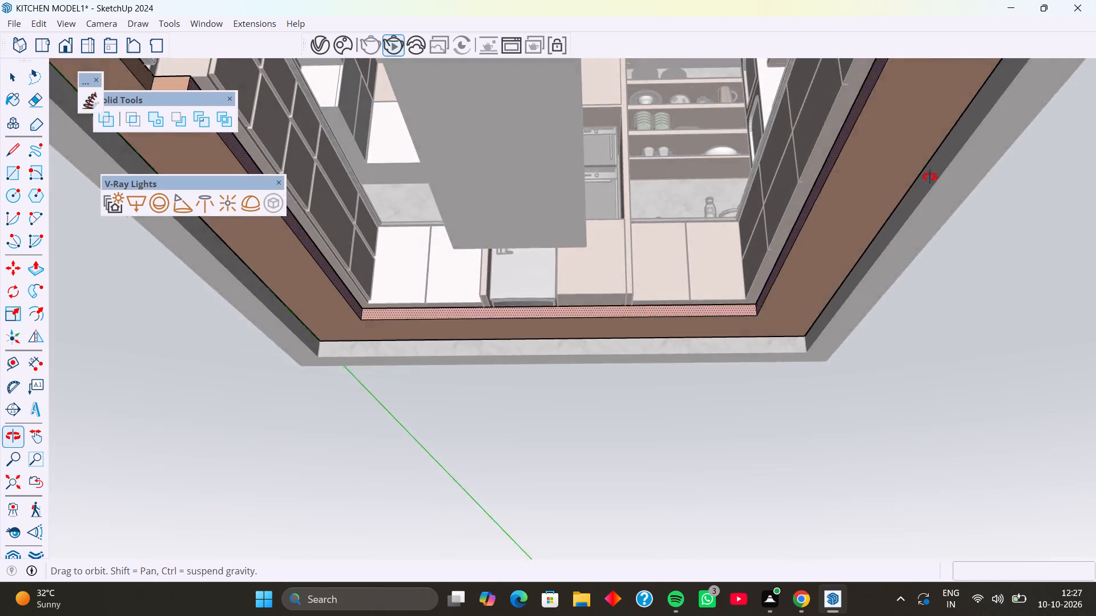
pyautogui.moveTo(930, 177); pyautogui.dragTo(922, 147, button='middle')
pyautogui.keyDown('shift'); pyautogui.moveTo(812, 238); pyautogui.dragTo(849, 335, button='middle'); pyautogui.keyUp('shift')
pyautogui.moveTo(845, 302); pyautogui.dragTo(847, 264, button='middle')
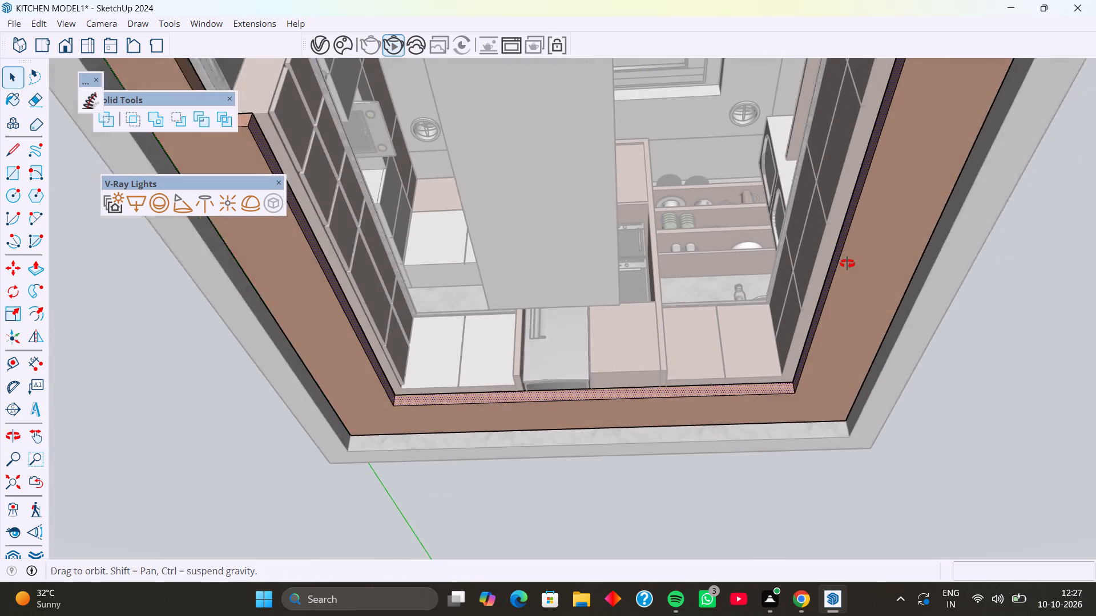
pyautogui.moveTo(847, 264); pyautogui.dragTo(844, 250, button='middle')
pyautogui.press('space')
pyautogui.click(824, 228)
pyautogui.scroll(3, 824, 228)
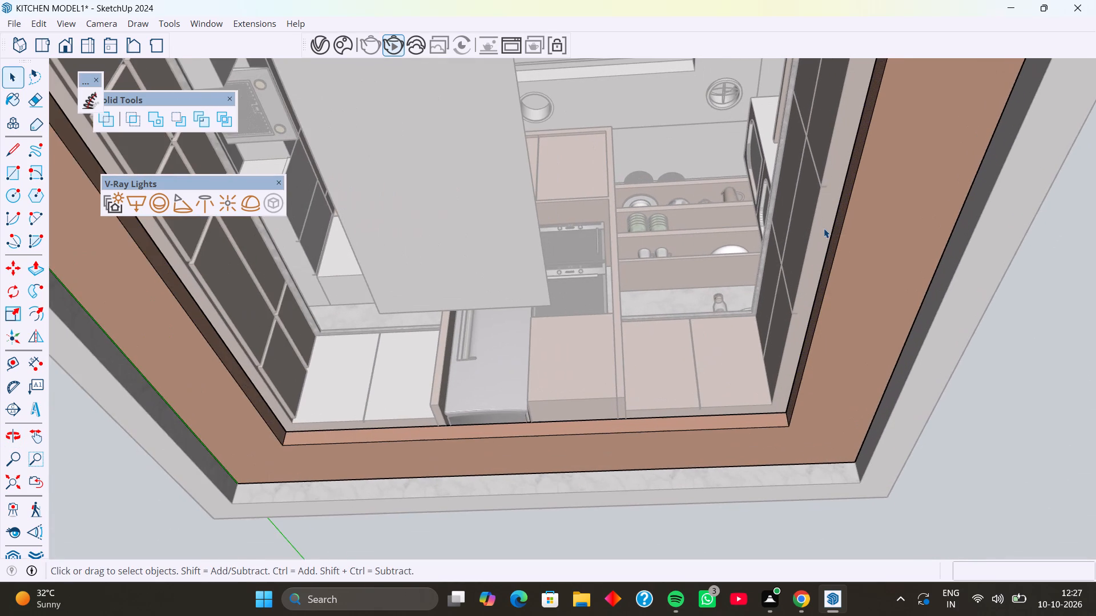
pyautogui.tripleClick(824, 228)
pyautogui.click(824, 228)
pyautogui.click(821, 227)
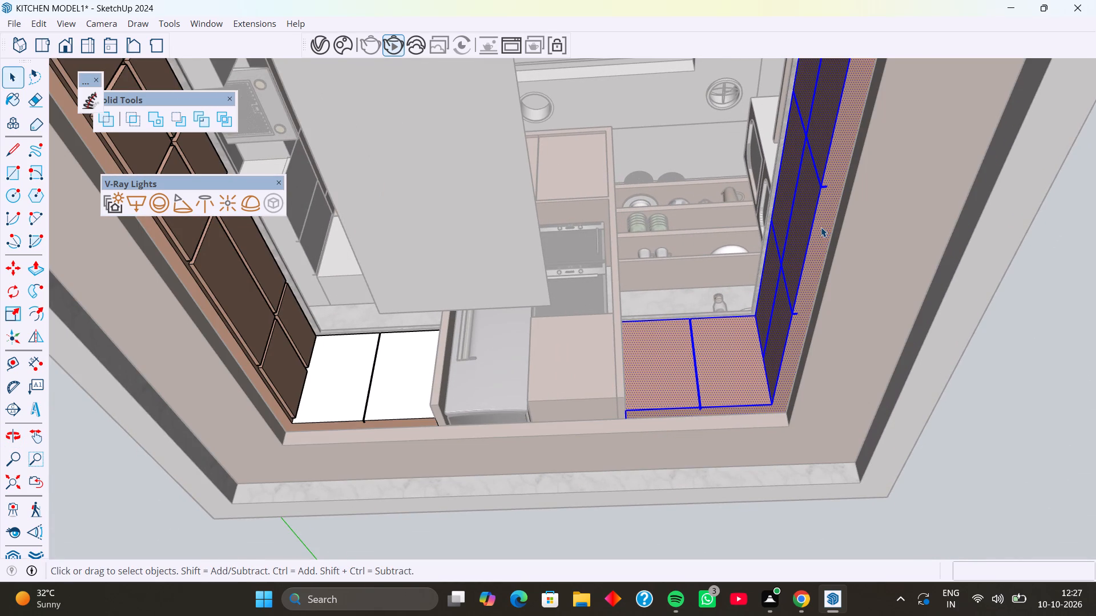
pyautogui.click(821, 227)
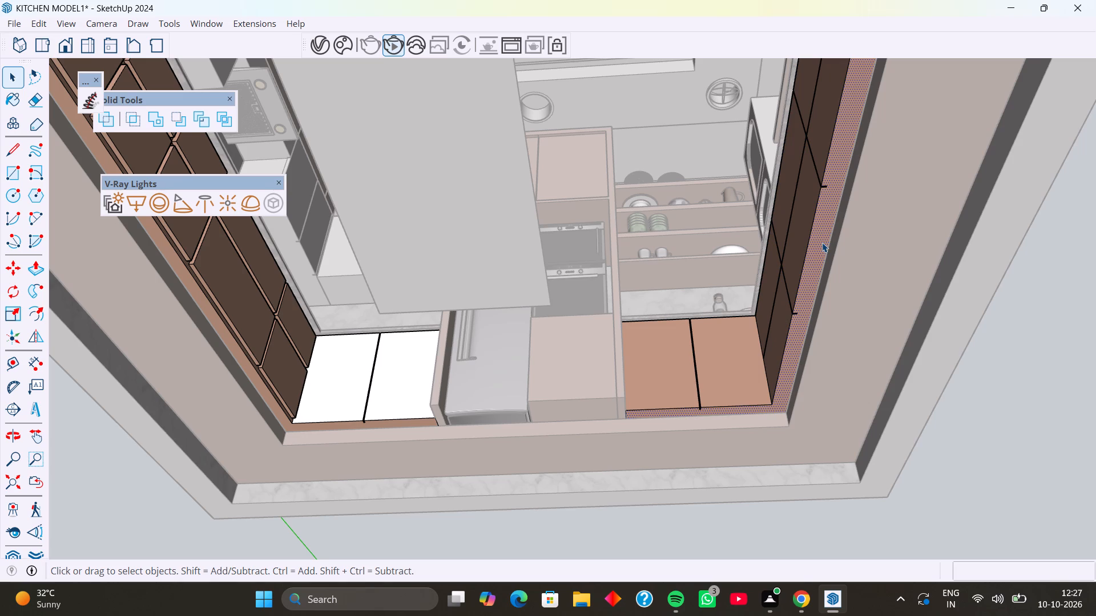
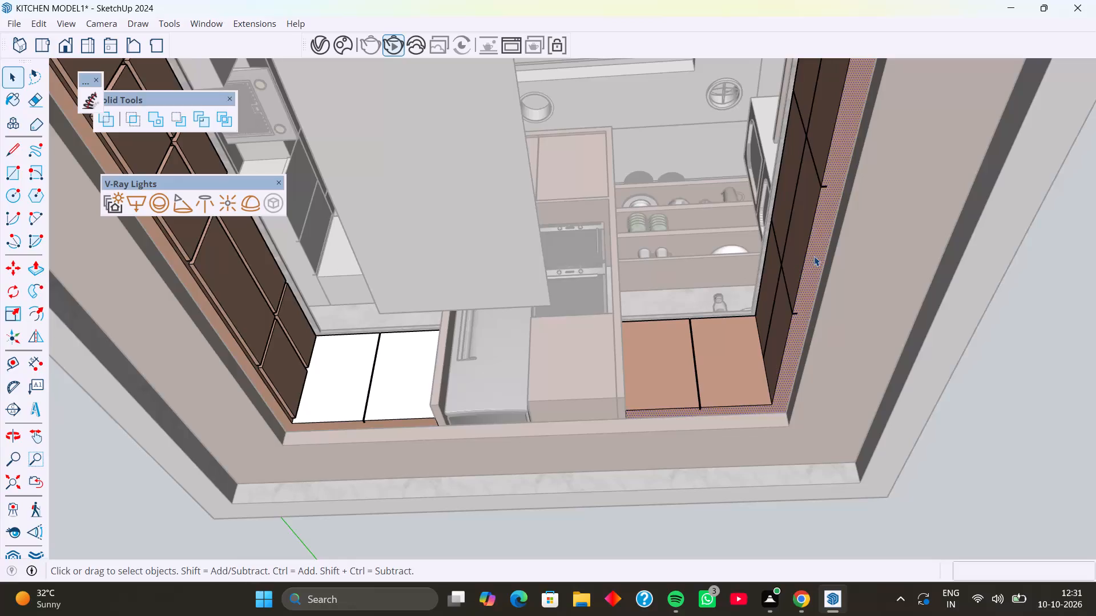
# Inspect the selected underside strip of the base cabinets along its full length and the matching run on the opposite side from below.
pyautogui.moveTo(812, 263); pyautogui.dragTo(813, 248, button='middle')
pyautogui.keyDown('shift'); pyautogui.moveTo(813, 248); pyautogui.dragTo(723, 378, button='middle'); pyautogui.keyUp('shift')
pyautogui.moveTo(738, 356); pyautogui.dragTo(726, 189, button='middle')
pyautogui.scroll(-2, 726, 189)
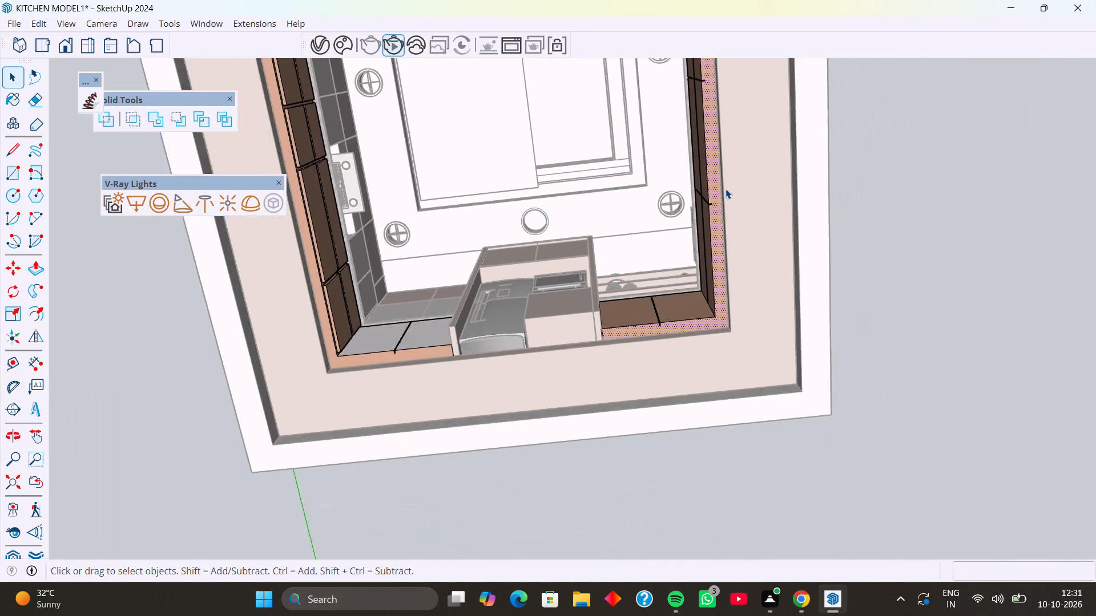
pyautogui.scroll(-7, 726, 189)
pyautogui.keyDown('shift'); pyautogui.moveTo(728, 216); pyautogui.dragTo(703, 352, button='middle'); pyautogui.keyUp('shift')
pyautogui.moveTo(698, 308); pyautogui.dragTo(698, 272, button='middle')
pyautogui.scroll(3, 674, 158)
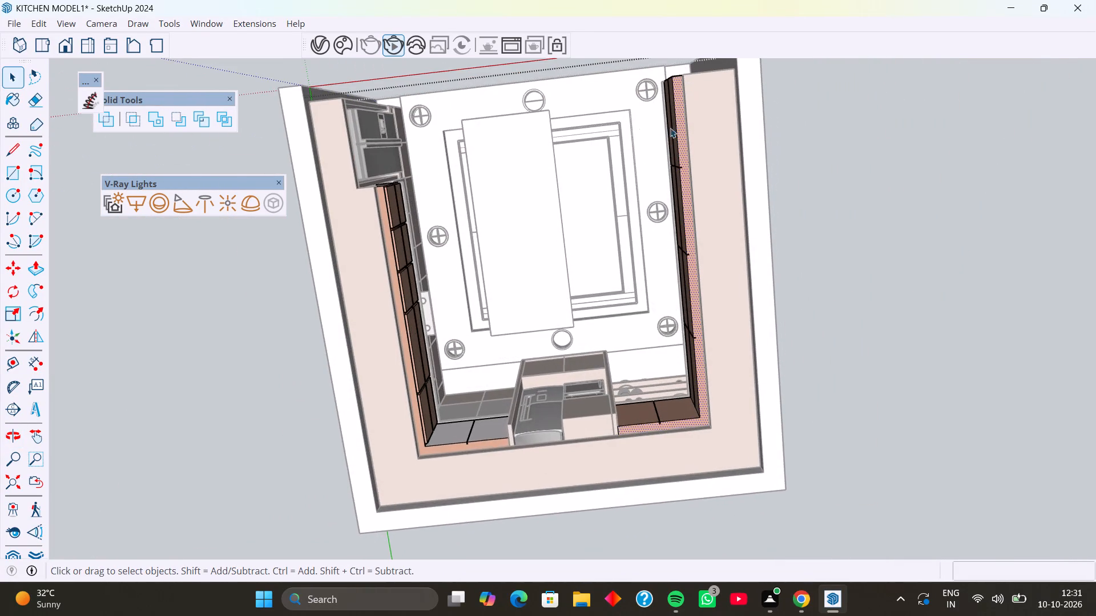
pyautogui.scroll(3, 678, 117)
pyautogui.scroll(-3, 684, 128)
pyautogui.moveTo(712, 214); pyautogui.dragTo(708, 205, button='middle')
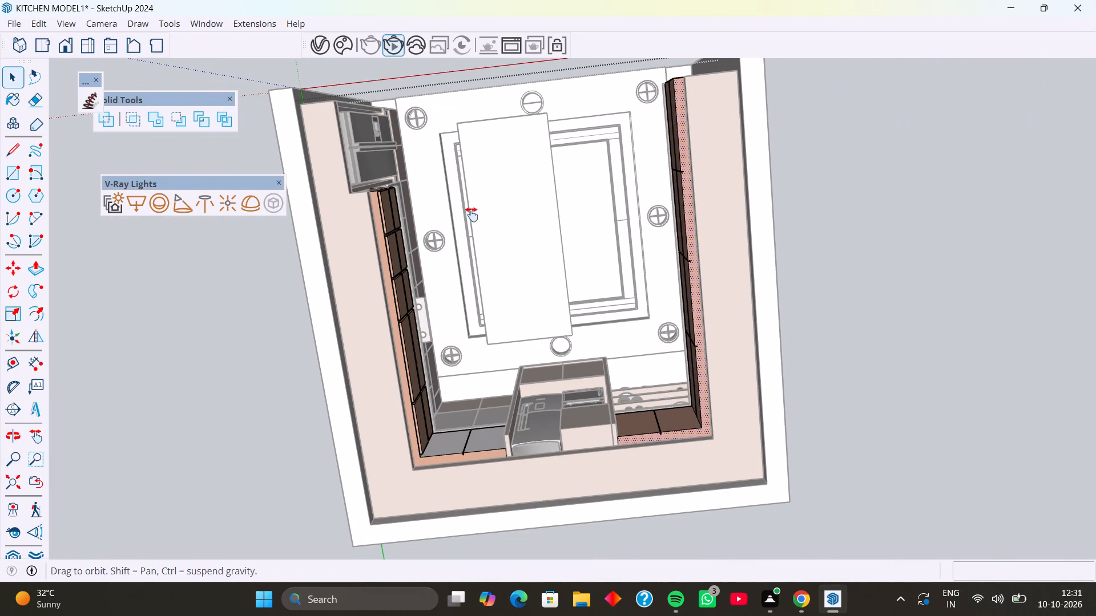
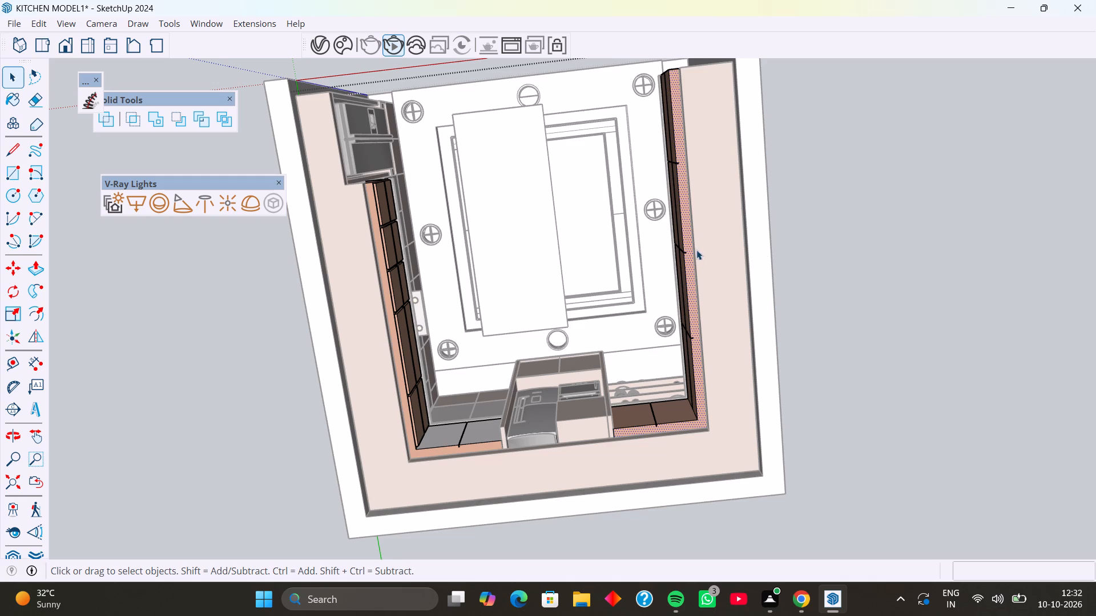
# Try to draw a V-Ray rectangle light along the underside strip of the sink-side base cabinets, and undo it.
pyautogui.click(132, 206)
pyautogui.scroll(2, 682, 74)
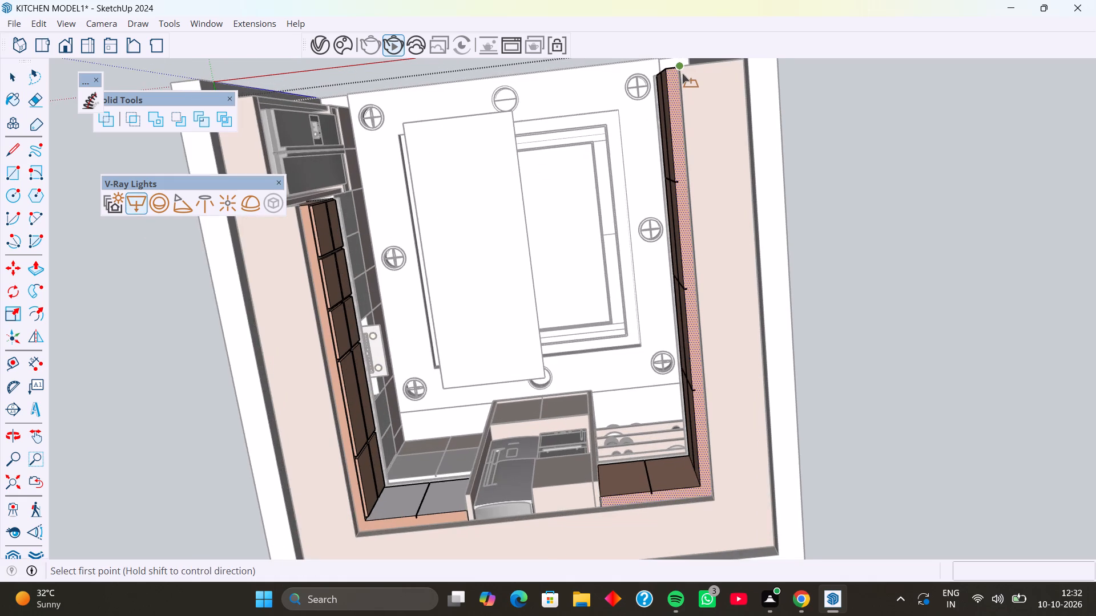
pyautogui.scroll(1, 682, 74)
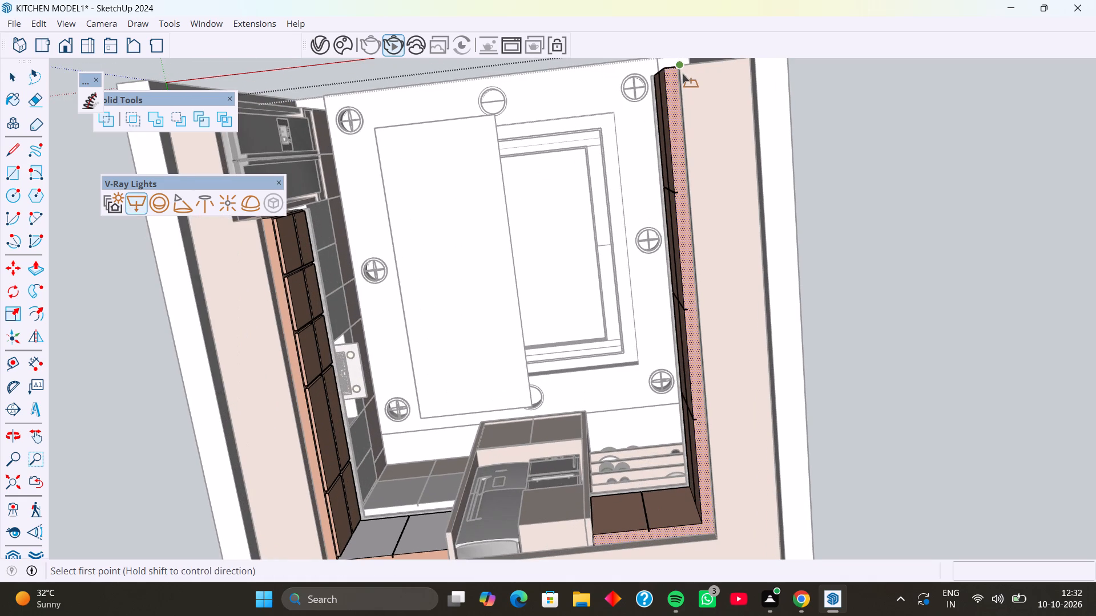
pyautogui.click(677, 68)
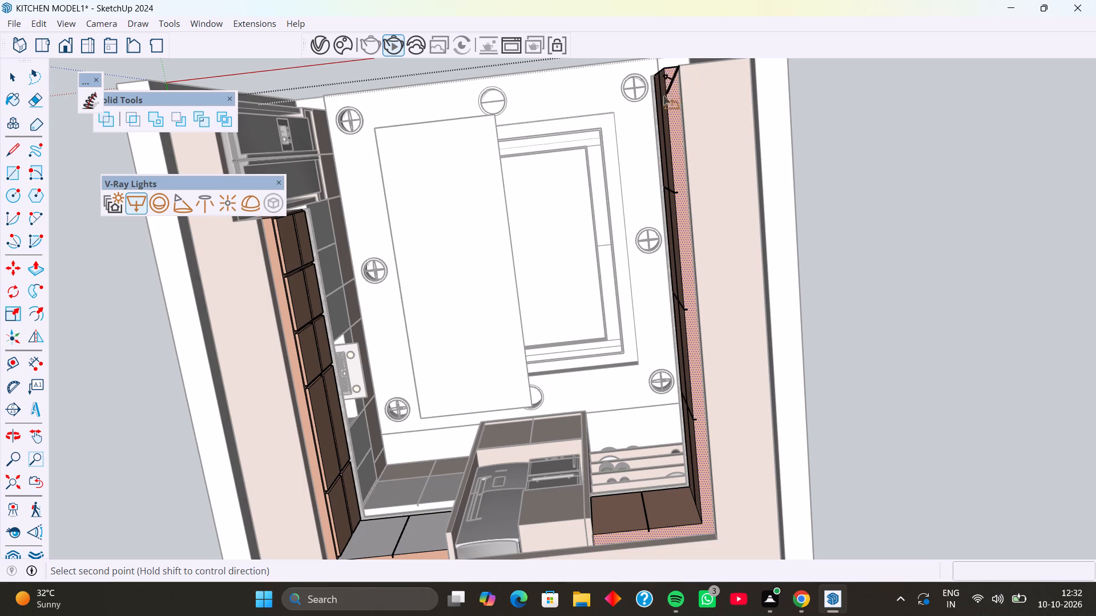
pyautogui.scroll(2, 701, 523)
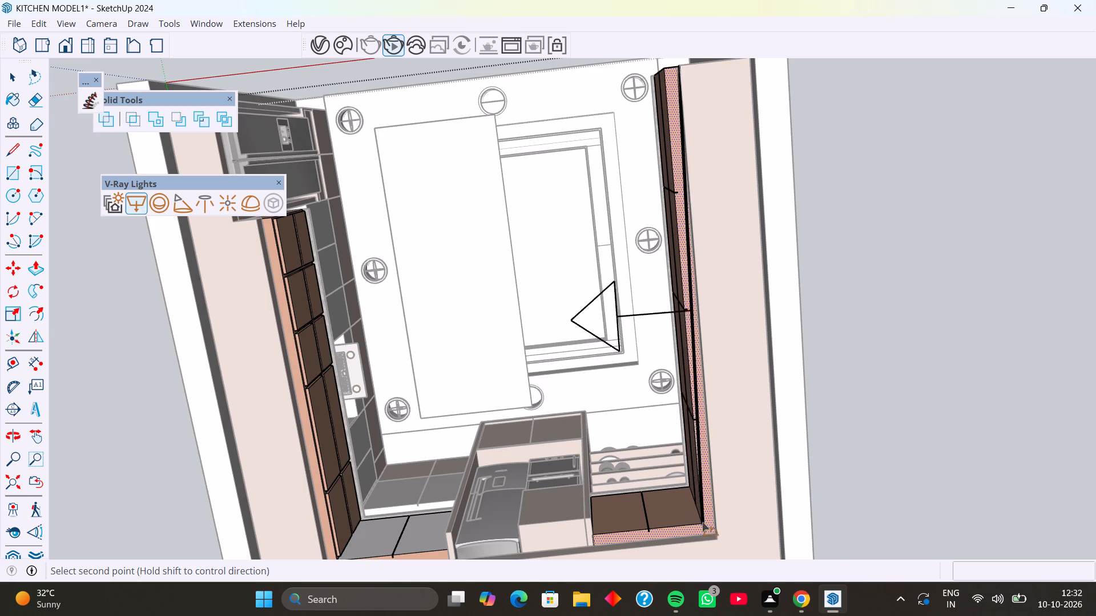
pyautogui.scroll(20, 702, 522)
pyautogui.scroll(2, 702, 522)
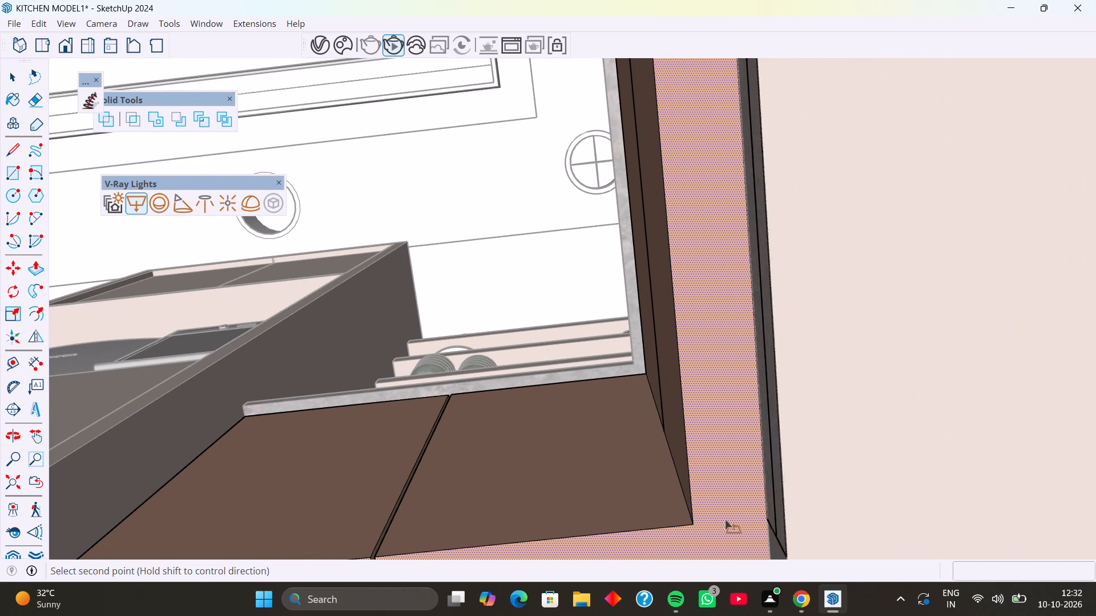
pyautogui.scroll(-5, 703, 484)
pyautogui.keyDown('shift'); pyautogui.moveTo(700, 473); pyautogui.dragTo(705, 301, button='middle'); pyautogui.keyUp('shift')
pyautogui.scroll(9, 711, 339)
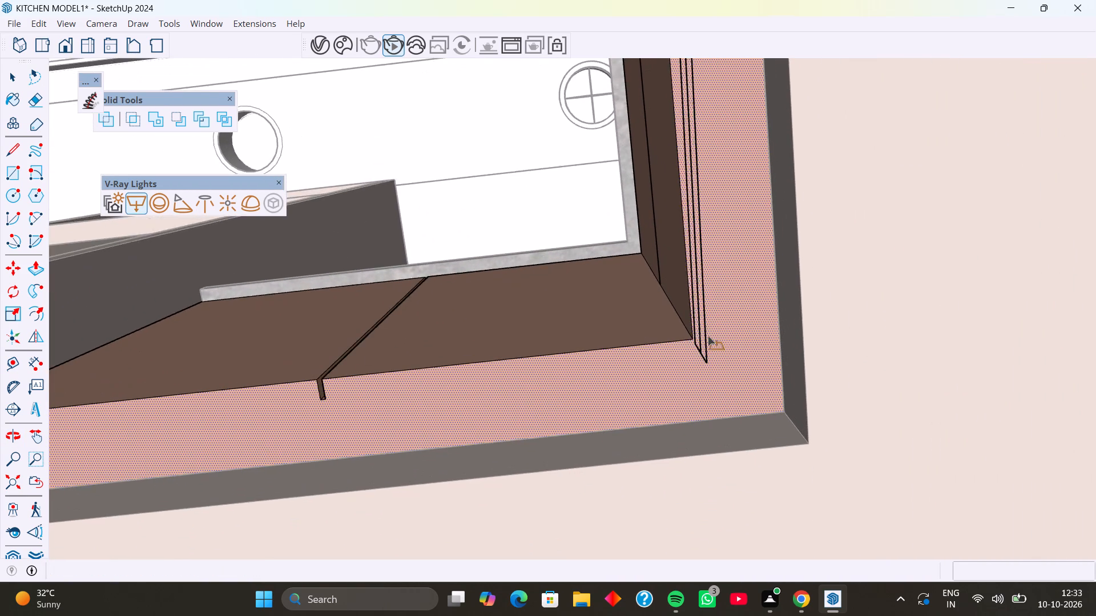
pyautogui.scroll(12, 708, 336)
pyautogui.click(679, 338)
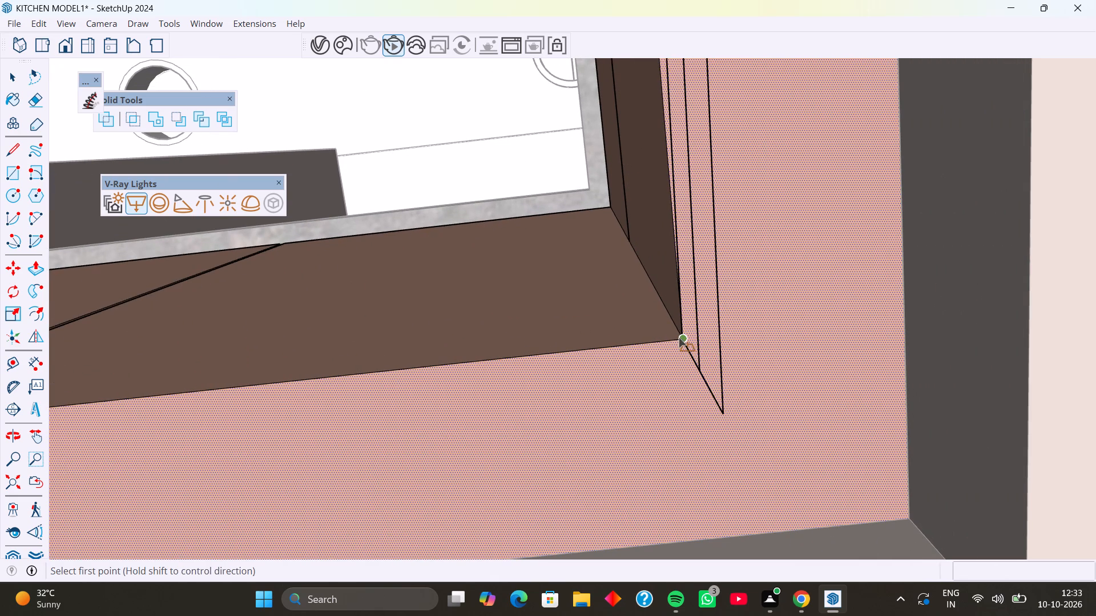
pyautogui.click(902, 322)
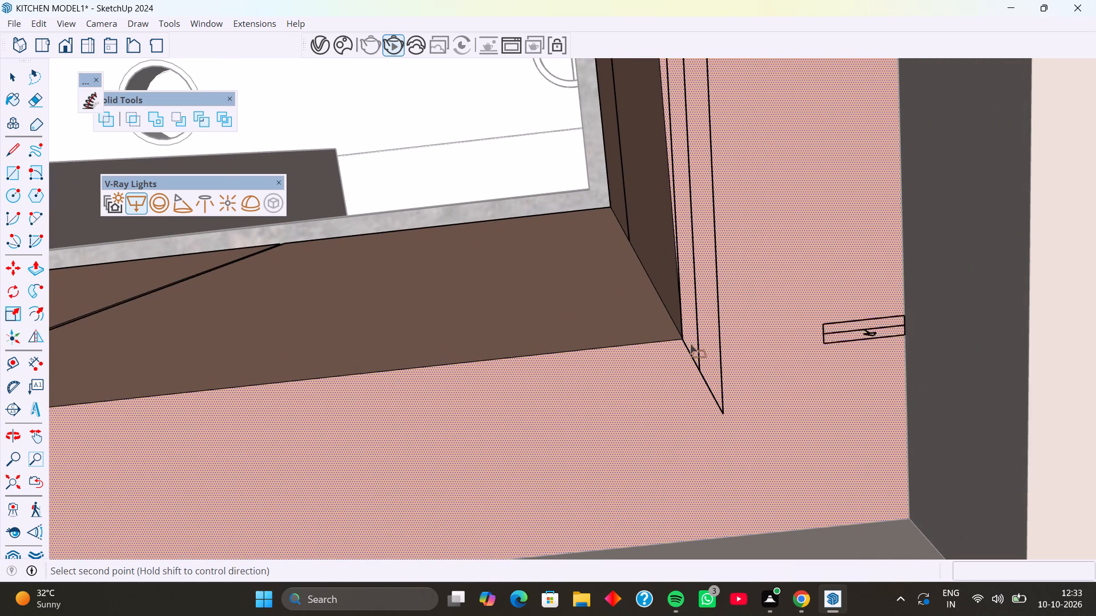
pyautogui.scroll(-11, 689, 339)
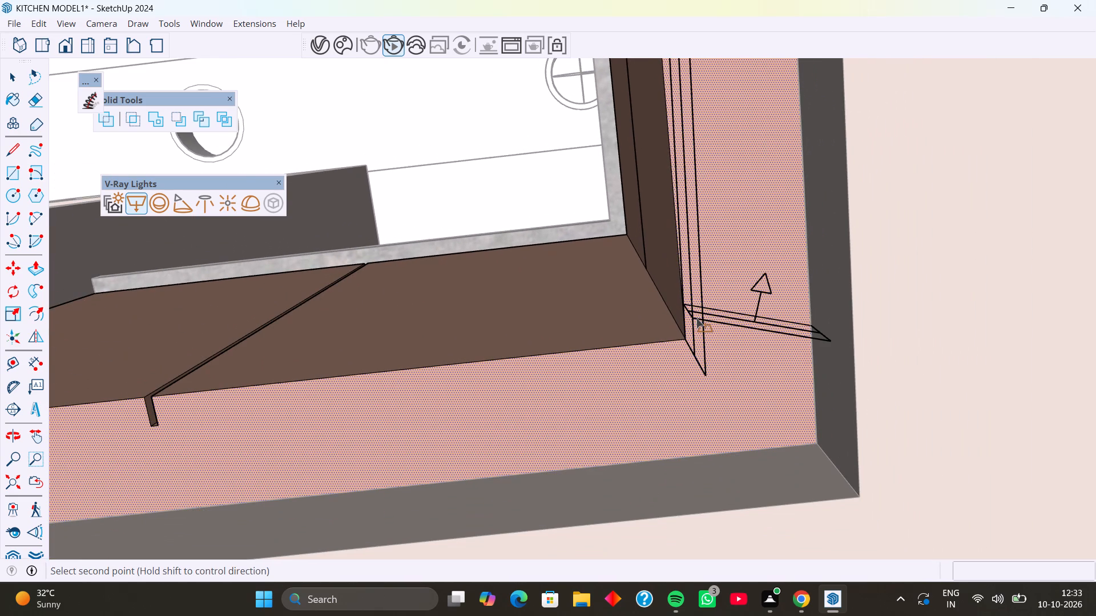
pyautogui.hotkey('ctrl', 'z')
# Draw a V-Ray rectangle light over the sink-side base cabinets' recessed underside strip, from the room's open end to the back corner.
pyautogui.scroll(-17, 699, 306)
pyautogui.keyDown('shift'); pyautogui.moveTo(590, 337); pyautogui.dragTo(585, 387, button='middle'); pyautogui.keyUp('shift')
pyautogui.scroll(-3, 593, 309)
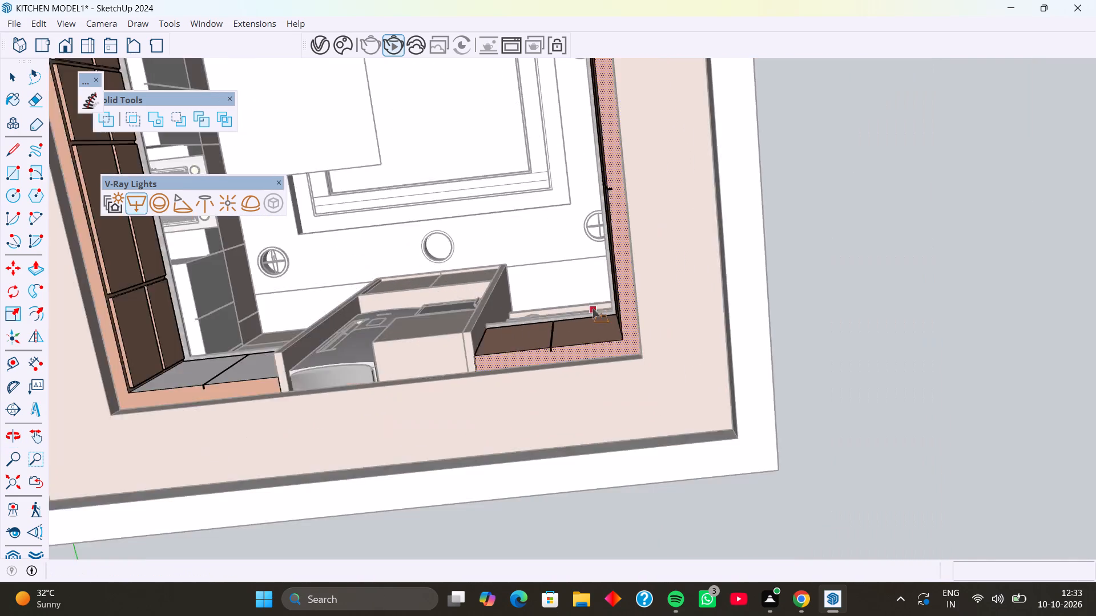
pyautogui.scroll(-7, 593, 309)
pyautogui.keyDown('shift'); pyautogui.moveTo(590, 197); pyautogui.dragTo(594, 368, button='middle'); pyautogui.keyUp('shift')
pyautogui.scroll(16, 572, 217)
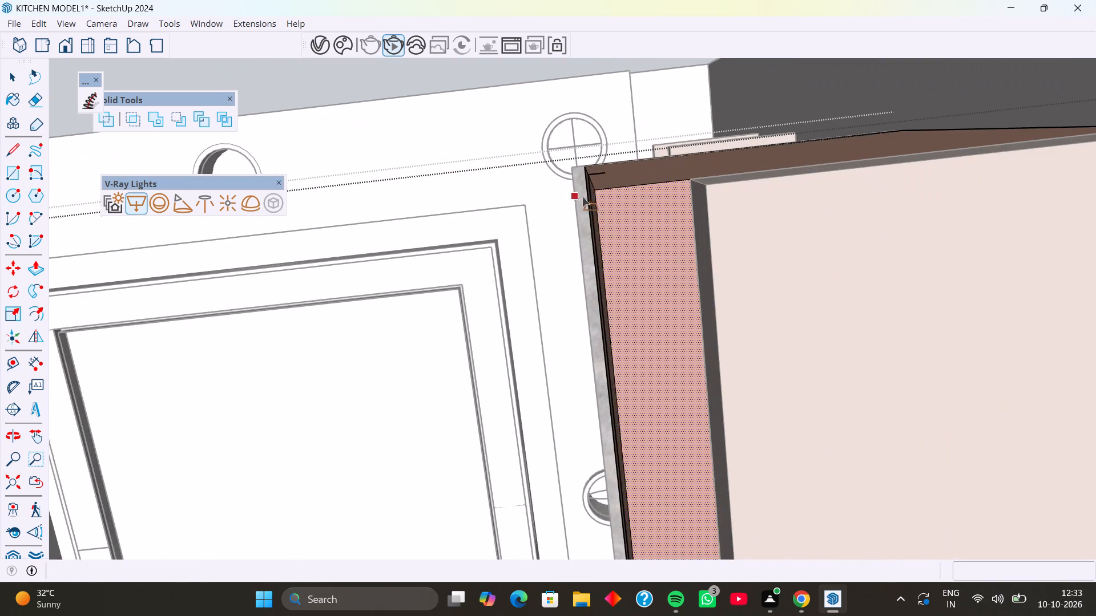
pyautogui.scroll(3, 582, 197)
pyautogui.click(599, 185)
pyautogui.scroll(-5, 723, 335)
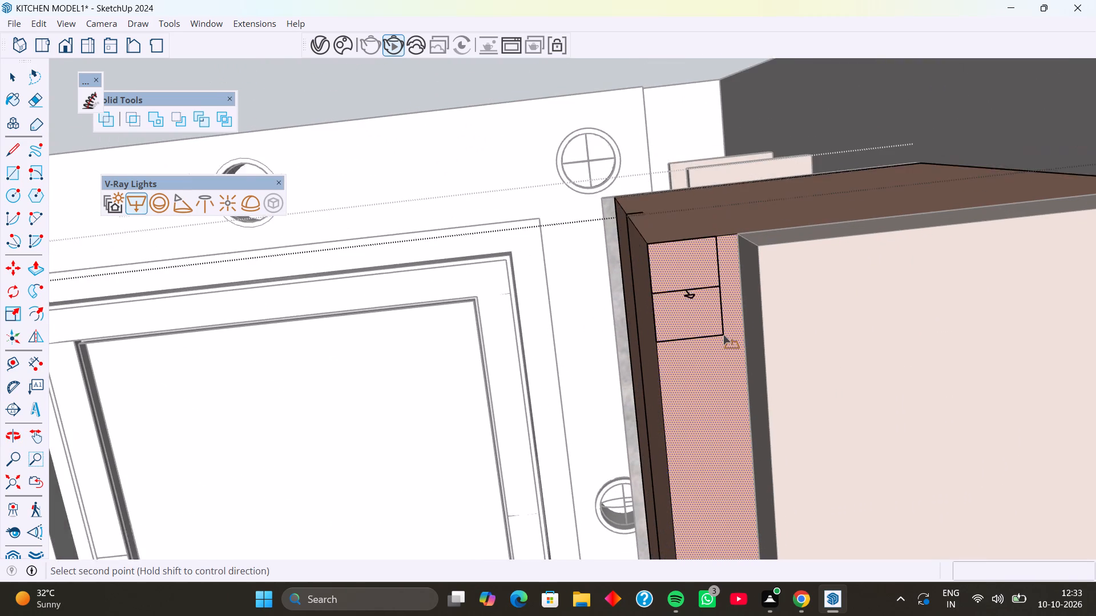
pyautogui.scroll(-6, 723, 335)
pyautogui.keyDown('shift'); pyautogui.moveTo(738, 413); pyautogui.dragTo(675, 140, button='middle'); pyautogui.keyUp('shift')
pyautogui.scroll(-5, 674, 225)
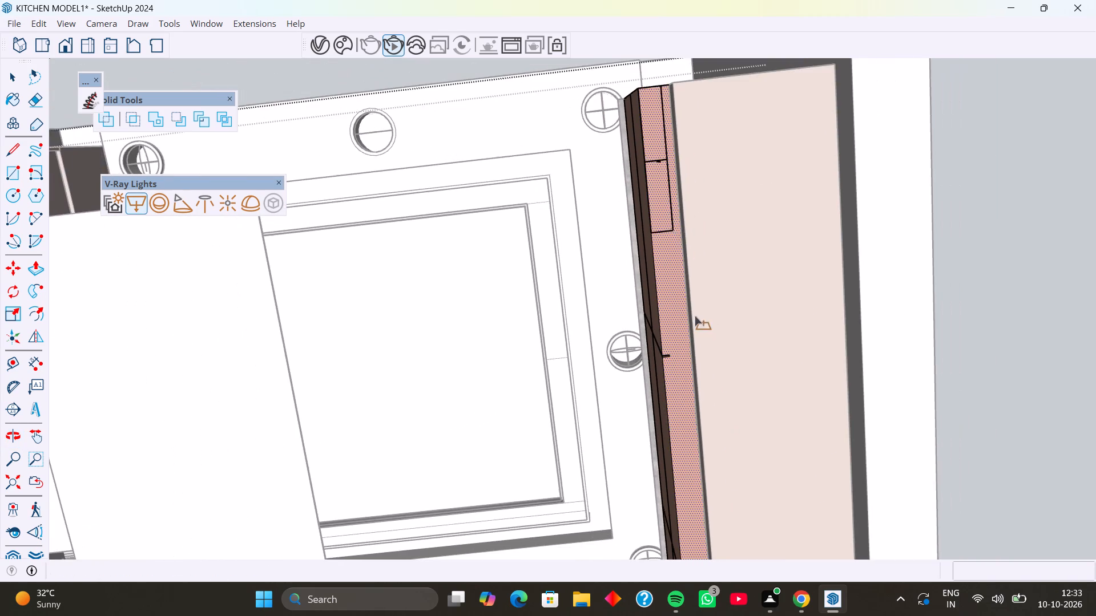
pyautogui.keyDown('shift'); pyautogui.moveTo(705, 402); pyautogui.dragTo(650, 127, button='middle'); pyautogui.keyUp('shift')
pyautogui.scroll(-5, 639, 324)
pyautogui.scroll(-9, 660, 449)
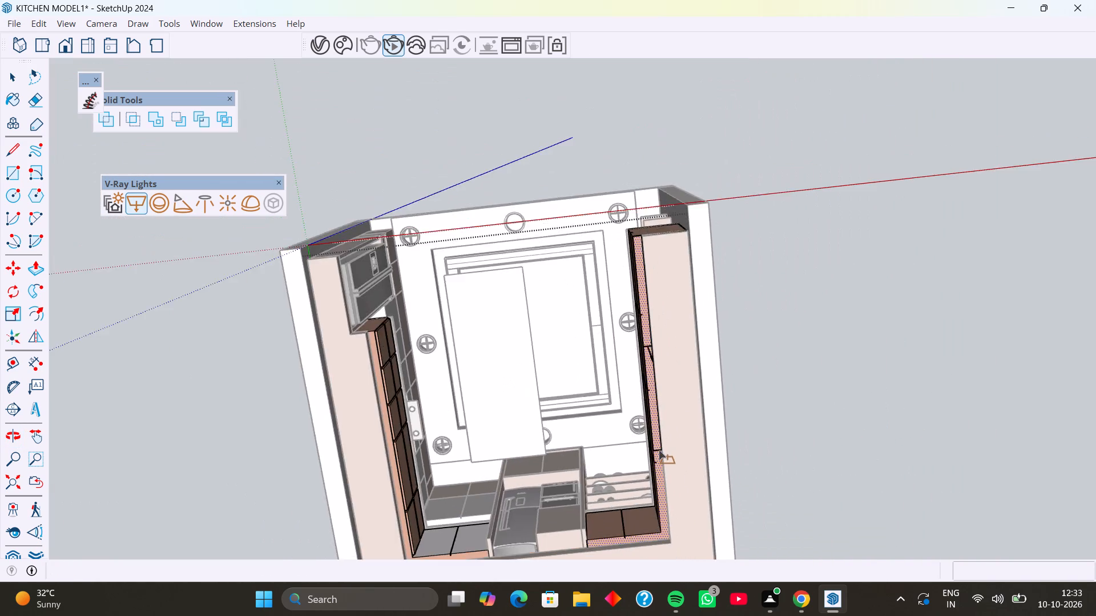
pyautogui.scroll(-3, 659, 450)
pyautogui.keyDown('shift'); pyautogui.moveTo(654, 499); pyautogui.dragTo(648, 323, button='middle'); pyautogui.keyUp('shift')
pyautogui.scroll(7, 651, 323)
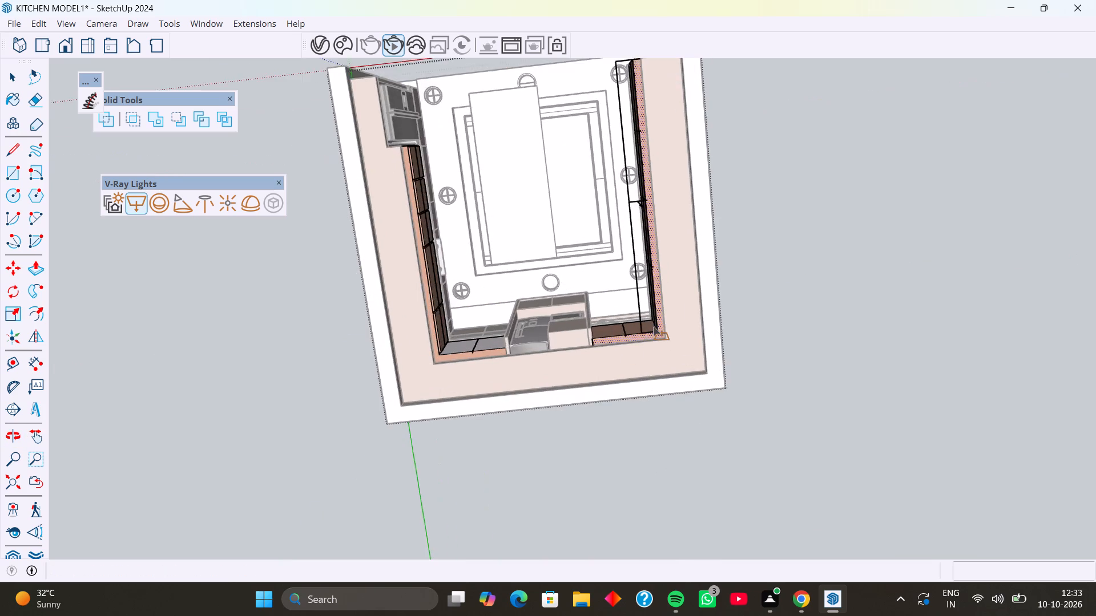
pyautogui.scroll(20, 653, 326)
pyautogui.scroll(11, 653, 326)
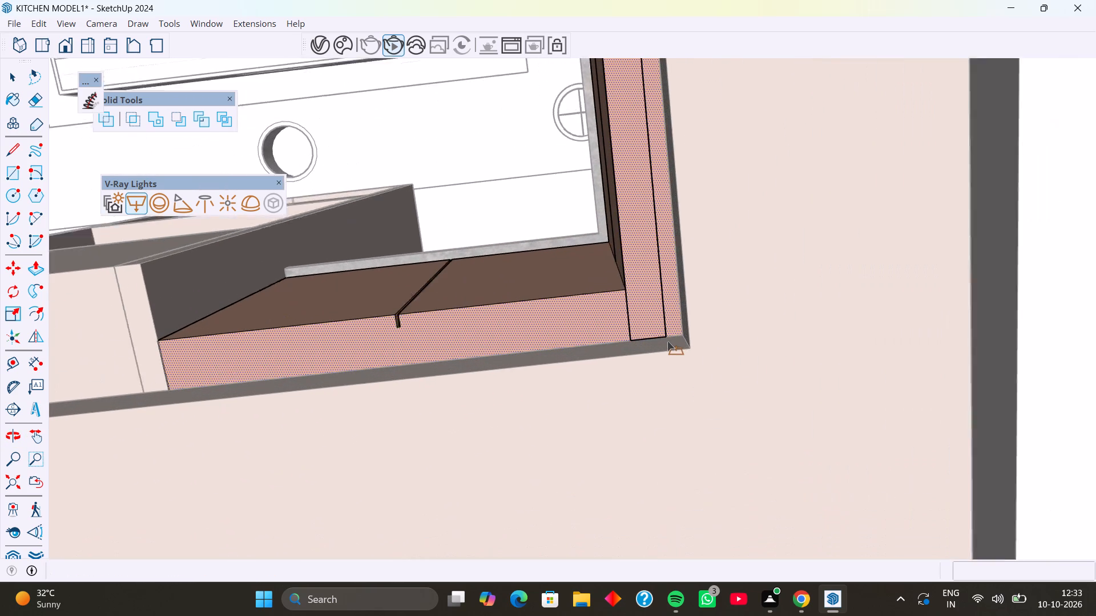
pyautogui.scroll(5, 668, 341)
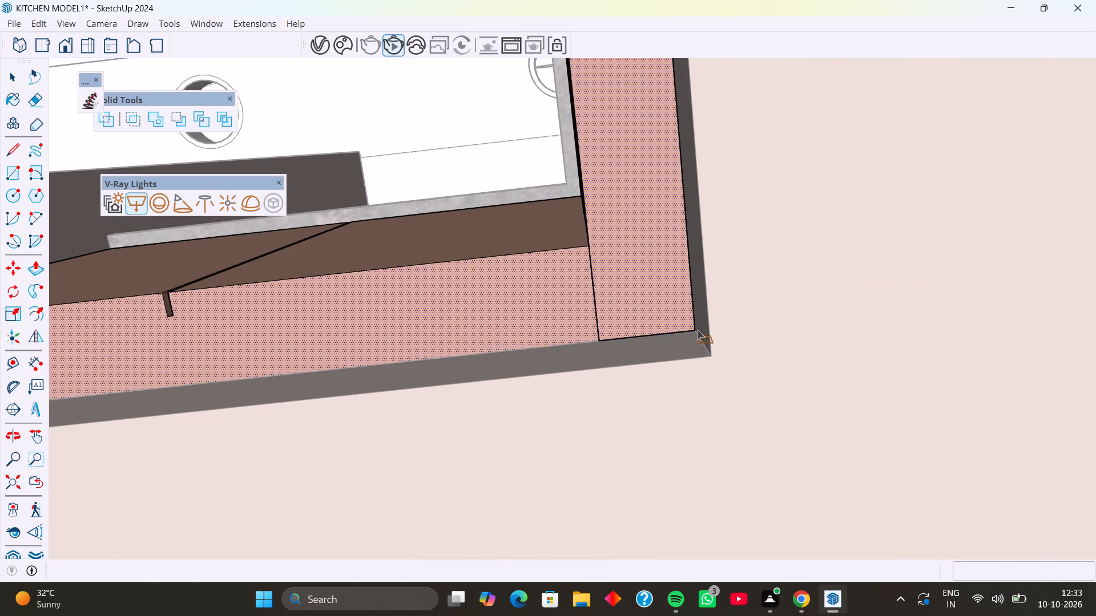
pyautogui.click(697, 330)
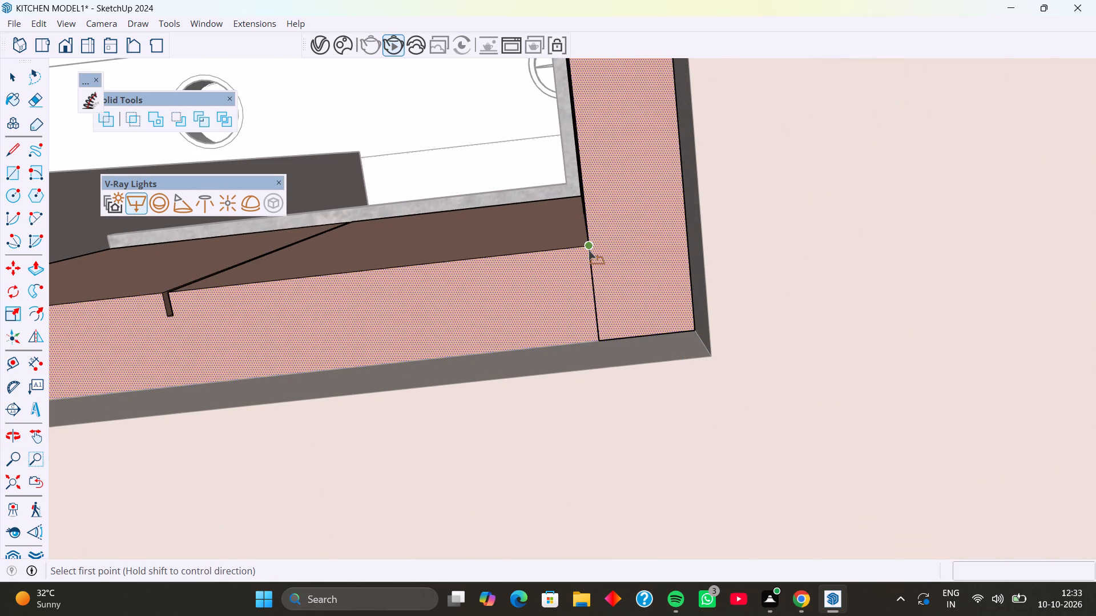
# Draw a second rectangle light along the back wall's underside strip, spanning beneath the fridge from the sink-side corner to the opposite corner.
pyautogui.click(589, 250)
pyautogui.scroll(-2, 402, 344)
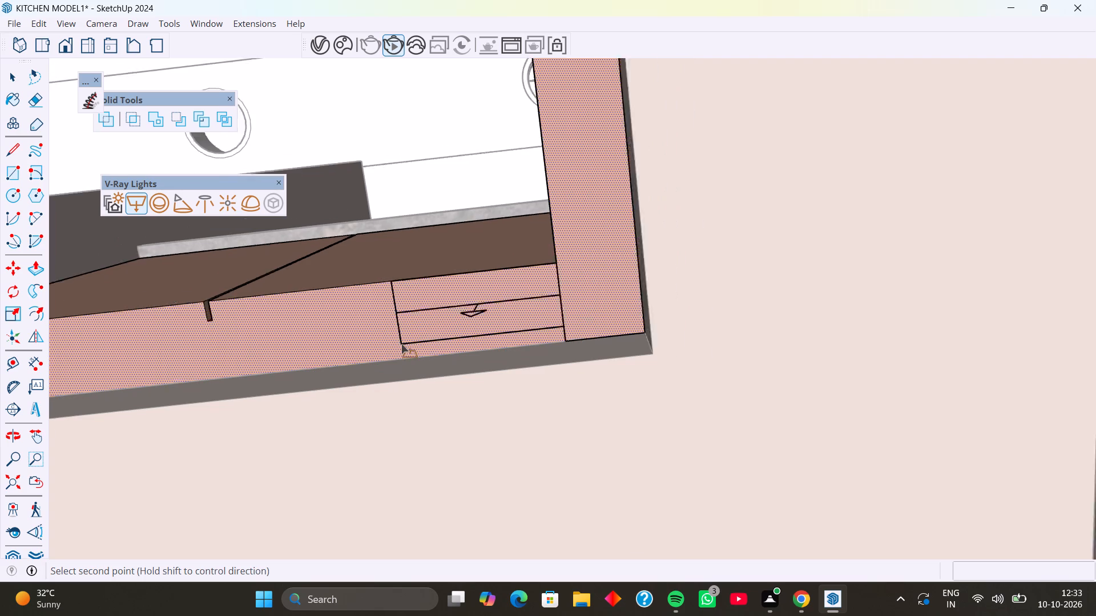
pyautogui.scroll(-13, 401, 344)
pyautogui.keyDown('shift'); pyautogui.moveTo(261, 359); pyautogui.dragTo(366, 339, button='middle'); pyautogui.keyUp('shift')
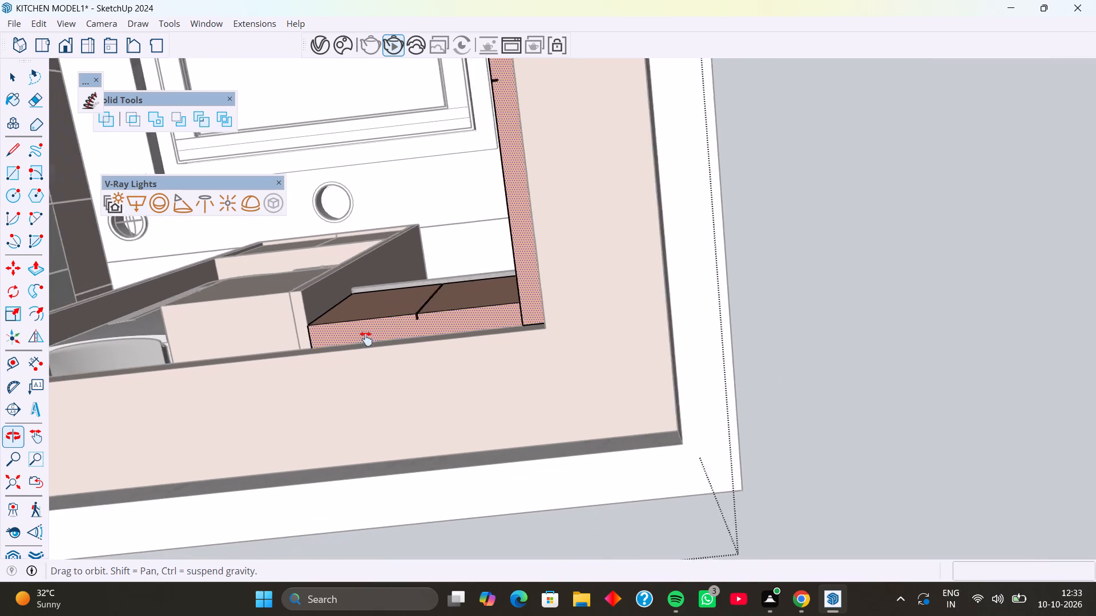
pyautogui.keyDown('shift'); pyautogui.moveTo(366, 339); pyautogui.dragTo(566, 304, button='middle'); pyautogui.keyUp('shift')
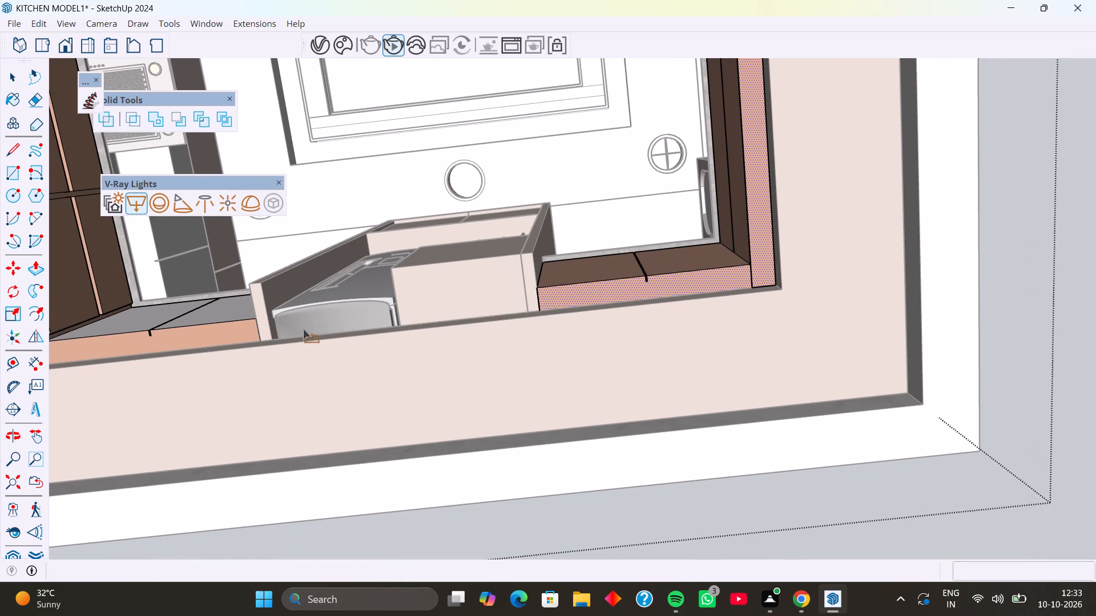
pyautogui.keyDown('shift'); pyautogui.moveTo(257, 337); pyautogui.dragTo(557, 326, button='middle'); pyautogui.keyUp('shift')
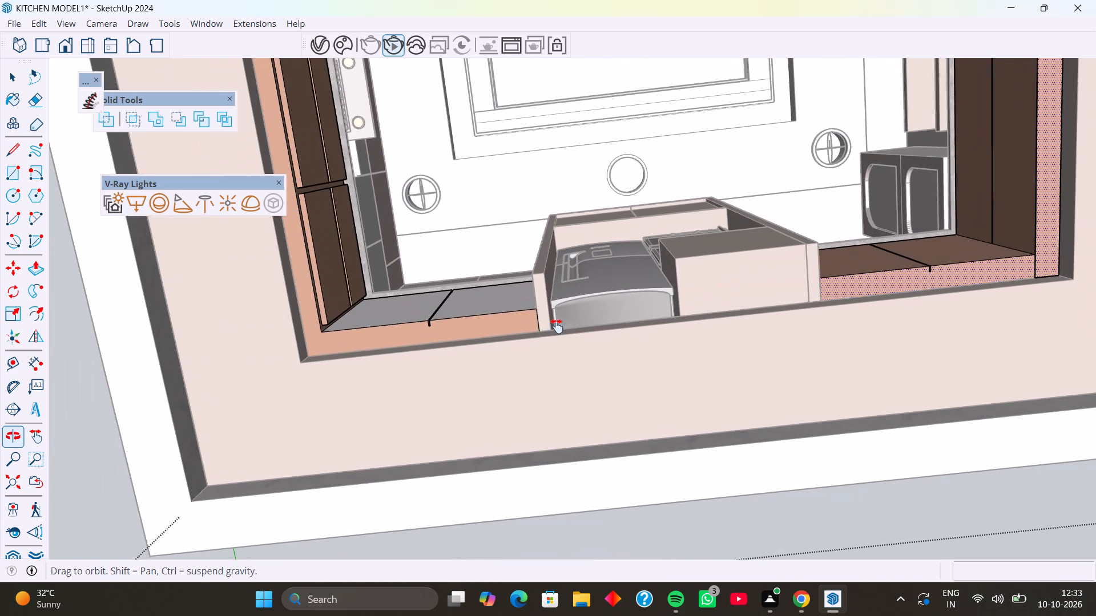
pyautogui.keyDown('shift'); pyautogui.moveTo(557, 326); pyautogui.dragTo(569, 326, button='middle'); pyautogui.keyUp('shift')
pyautogui.scroll(7, 327, 356)
pyautogui.click(339, 362)
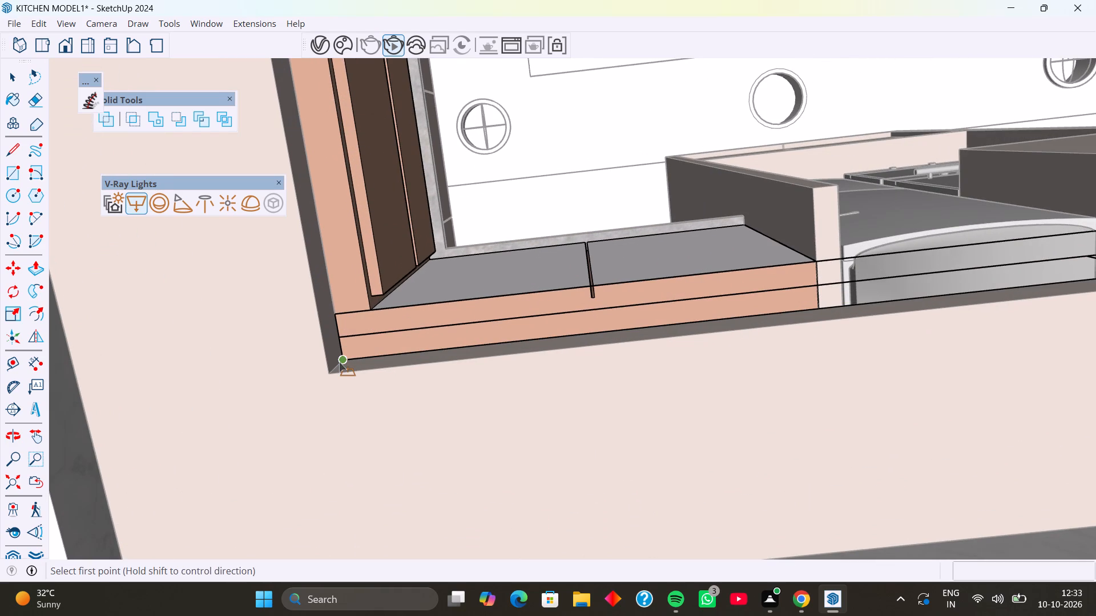
# Draw a third rectangle light along the cooktop-side underside strip, from the back corner to the tall fridge unit.
pyautogui.click(368, 310)
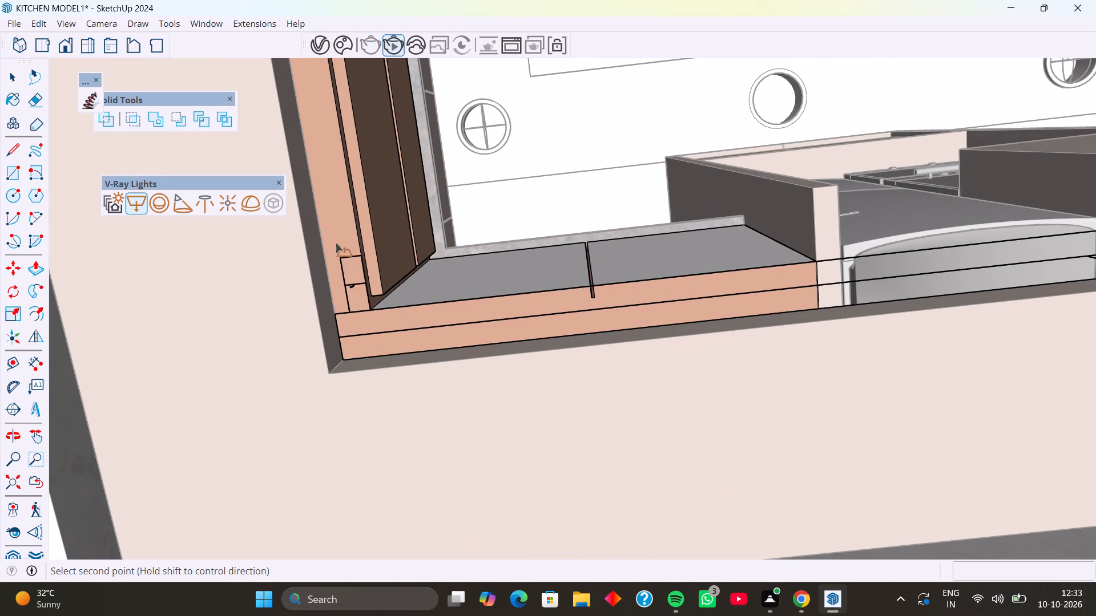
pyautogui.scroll(-3, 333, 234)
pyautogui.scroll(-3, 312, 179)
pyautogui.keyDown('shift'); pyautogui.moveTo(316, 144); pyautogui.dragTo(487, 396, button='middle'); pyautogui.keyUp('shift')
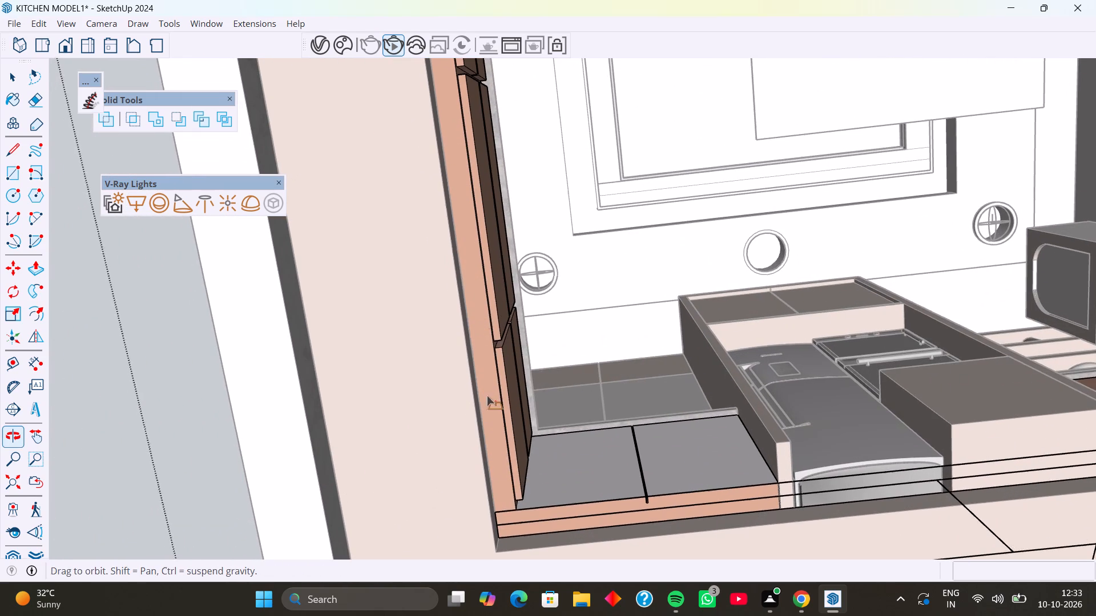
pyautogui.keyDown('shift'); pyautogui.moveTo(487, 396); pyautogui.dragTo(487, 396, button='middle'); pyautogui.keyUp('shift')
pyautogui.keyDown('shift'); pyautogui.scroll(-1, 448, 151); pyautogui.keyUp('shift')
pyautogui.keyDown('shift'); pyautogui.moveTo(448, 151); pyautogui.dragTo(527, 378, button='middle'); pyautogui.keyUp('shift')
pyautogui.keyDown('shift'); pyautogui.moveTo(505, 155); pyautogui.dragTo(561, 370, button='middle'); pyautogui.keyUp('shift')
pyautogui.scroll(5, 525, 125)
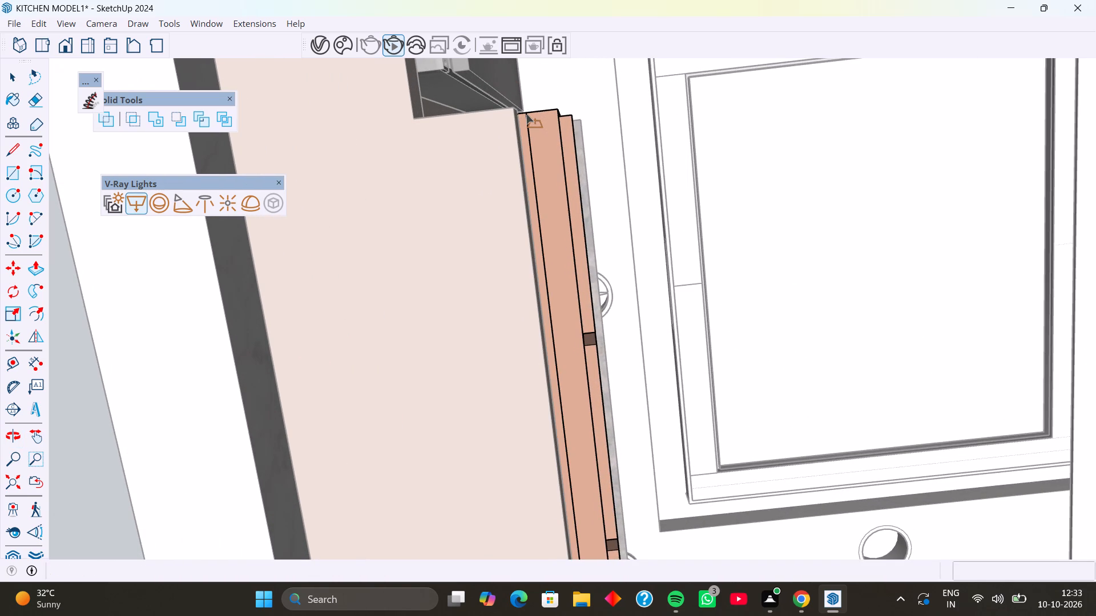
pyautogui.scroll(5, 526, 114)
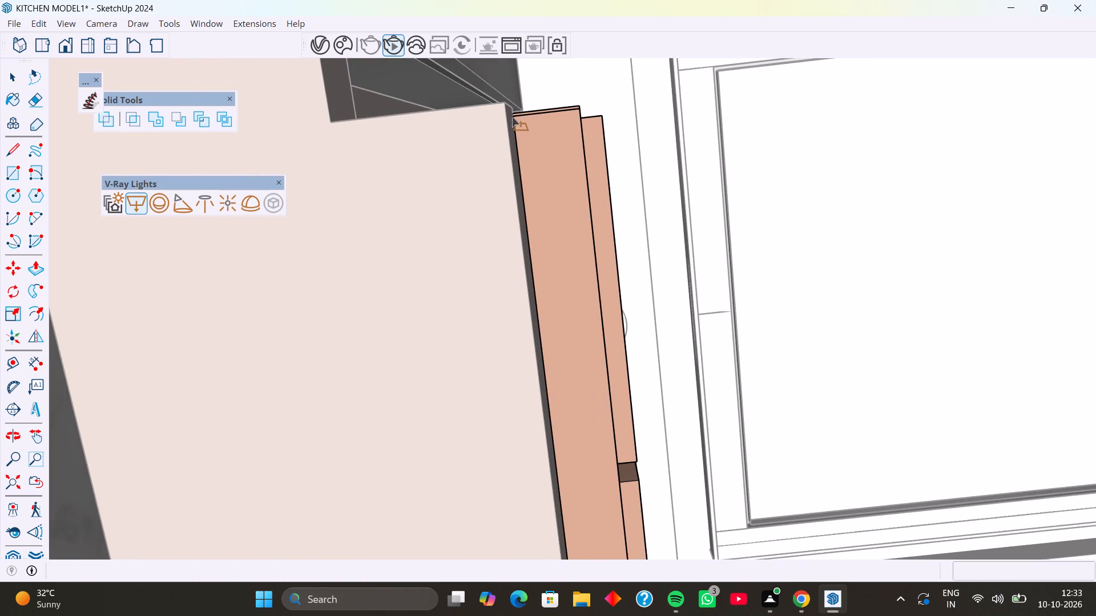
pyautogui.click(512, 117)
# Review the three underside lights from below and exit editing of the base cabinets' group.
pyautogui.scroll(-9, 549, 140)
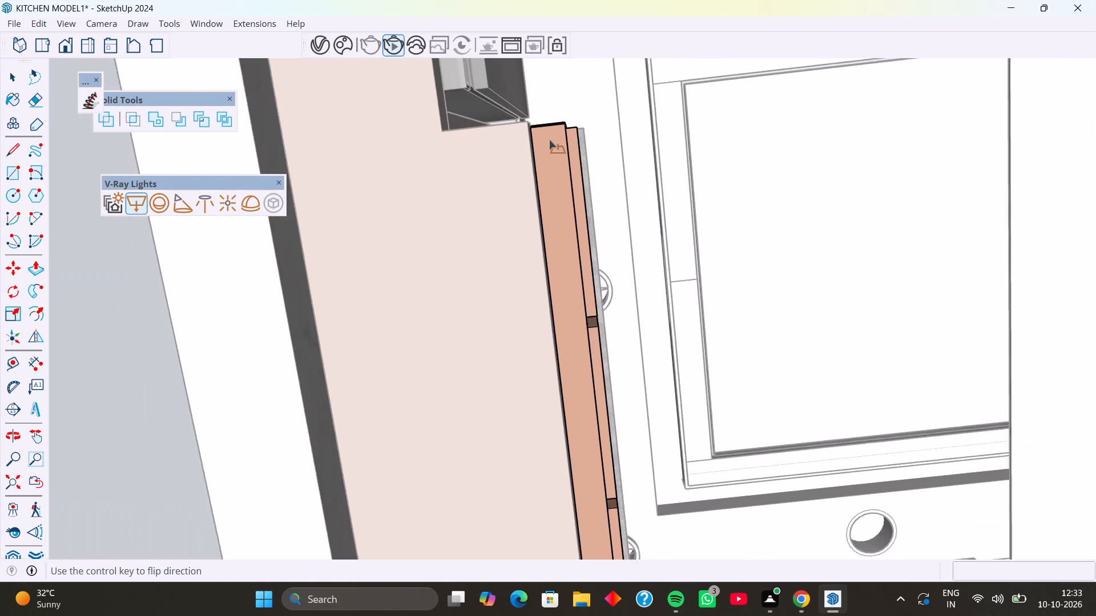
pyautogui.scroll(-2, 549, 140)
pyautogui.scroll(-10, 554, 196)
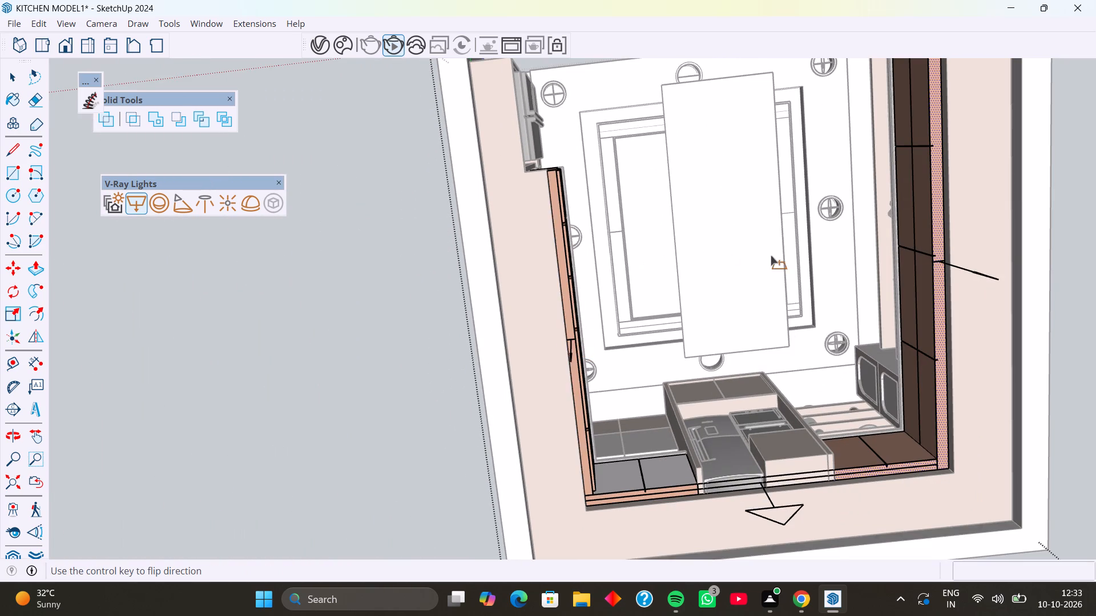
pyautogui.scroll(-5, 728, 240)
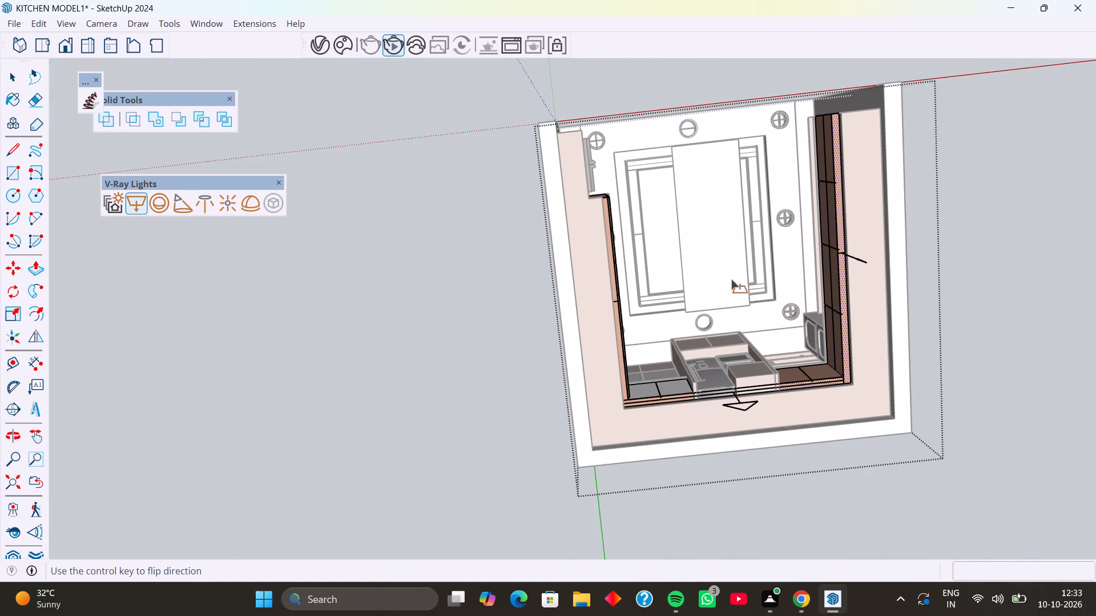
pyautogui.moveTo(757, 378); pyautogui.dragTo(724, 472, button='middle')
pyautogui.moveTo(760, 348); pyautogui.dragTo(767, 444, button='middle')
pyautogui.moveTo(780, 260); pyautogui.dragTo(776, 374, button='middle')
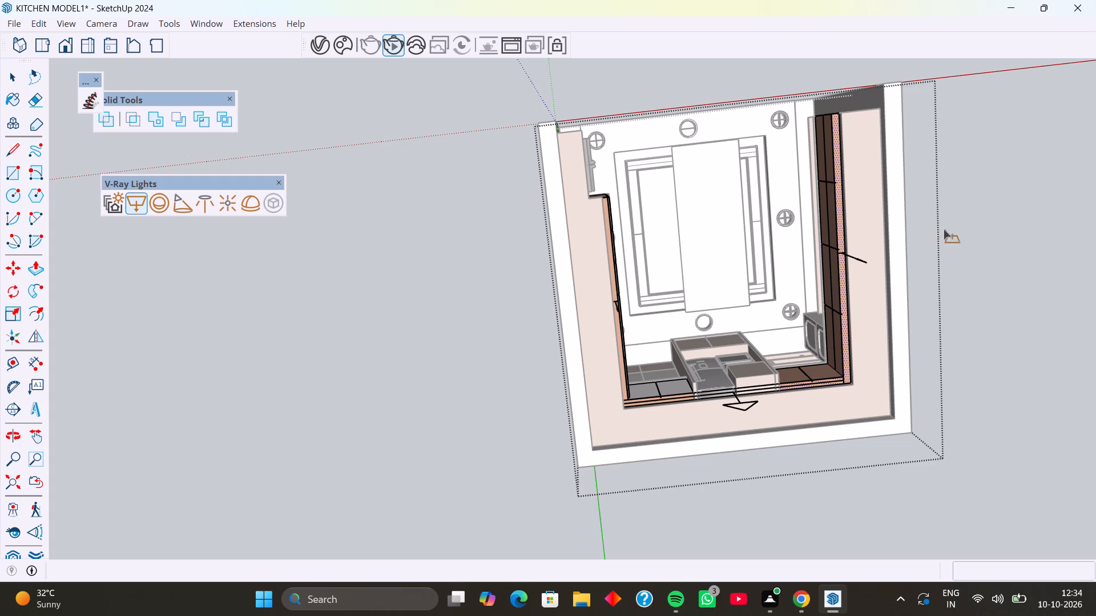
pyautogui.scroll(4, 935, 263)
pyautogui.press('space')
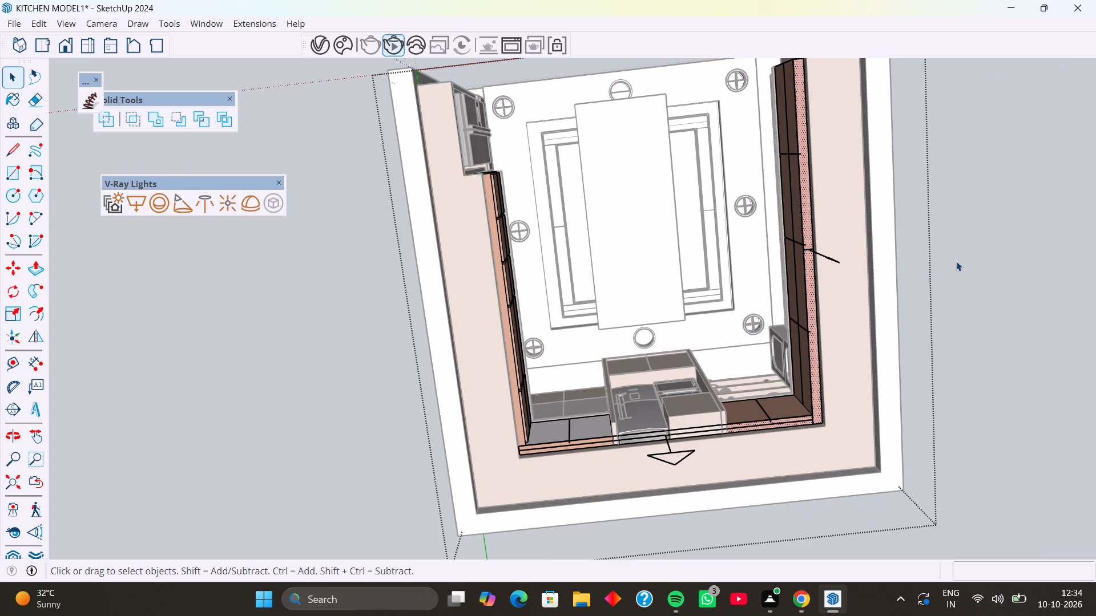
pyautogui.click(956, 261)
# Open the cooktop-side wall cabinets' group for editing and select the underside face of the cabinets beside the range hood.
pyautogui.moveTo(836, 261); pyautogui.dragTo(830, 282, button='middle')
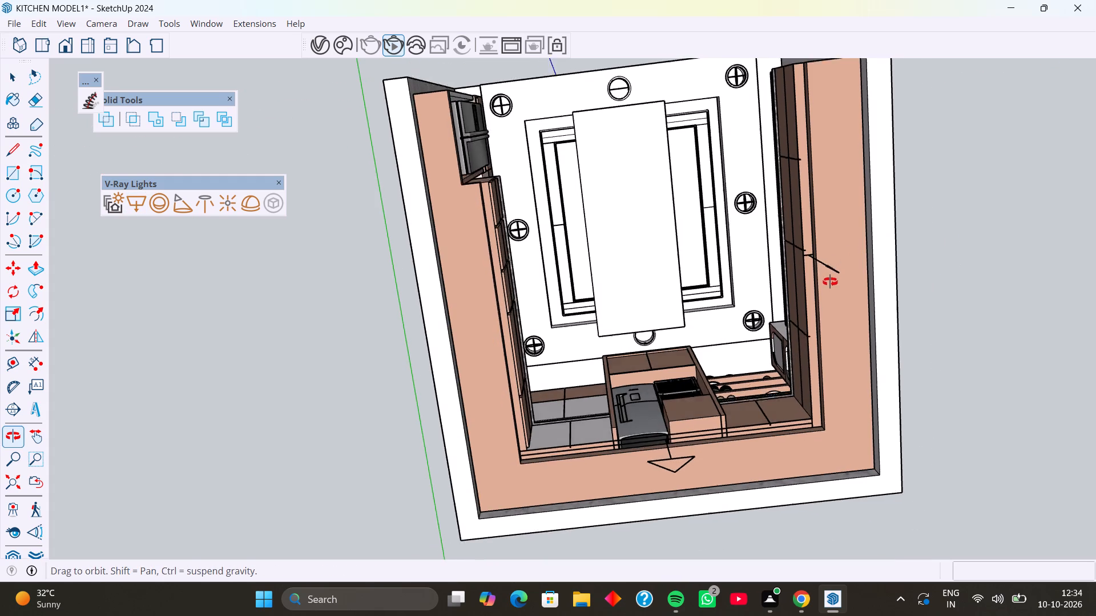
pyautogui.moveTo(830, 282); pyautogui.dragTo(836, 372, button='middle')
pyautogui.moveTo(819, 315); pyautogui.dragTo(822, 459, button='middle')
pyautogui.moveTo(772, 330); pyautogui.dragTo(765, 496, button='middle')
pyautogui.scroll(1, 768, 448)
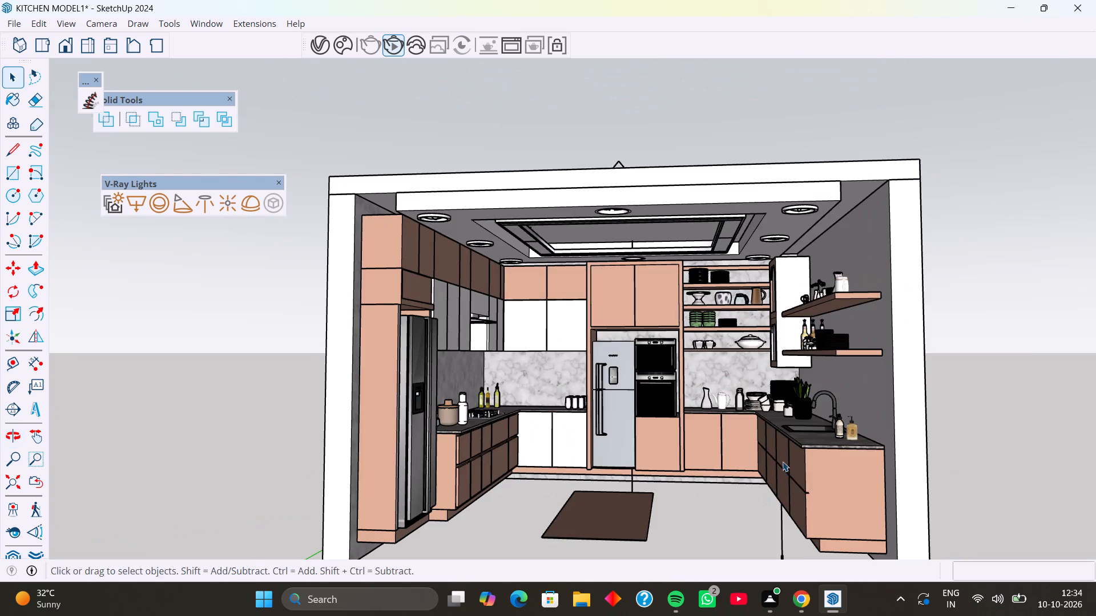
pyautogui.moveTo(783, 461); pyautogui.dragTo(728, 472, button='middle')
pyautogui.moveTo(547, 440); pyautogui.dragTo(461, 384, button='middle')
pyautogui.scroll(7, 443, 367)
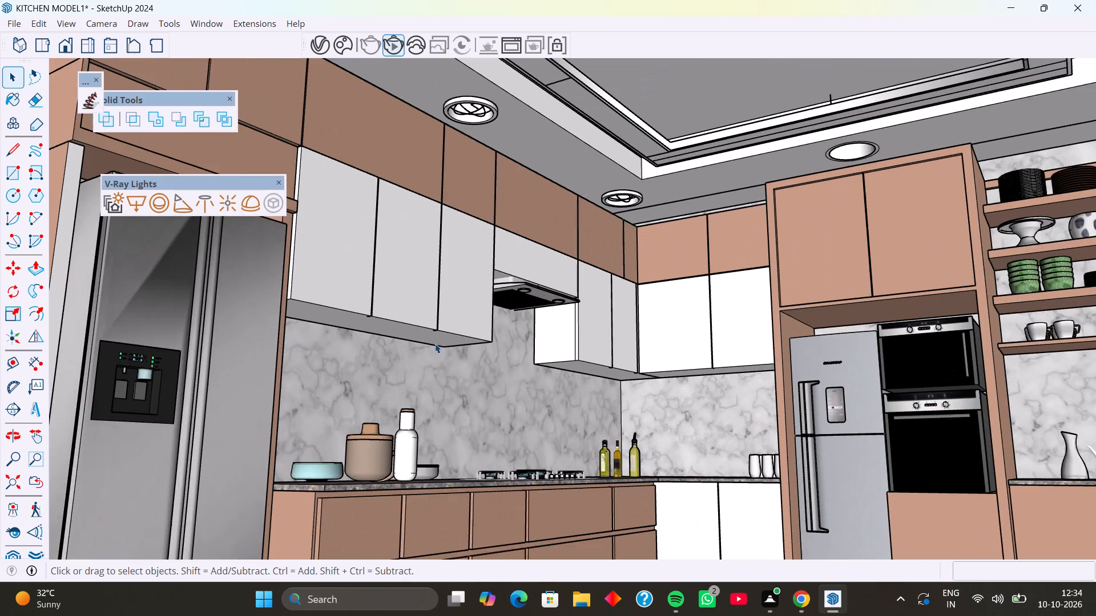
pyautogui.moveTo(435, 343); pyautogui.dragTo(434, 278, button='middle')
pyautogui.scroll(6, 426, 302)
pyautogui.moveTo(459, 327); pyautogui.dragTo(492, 297, button='middle')
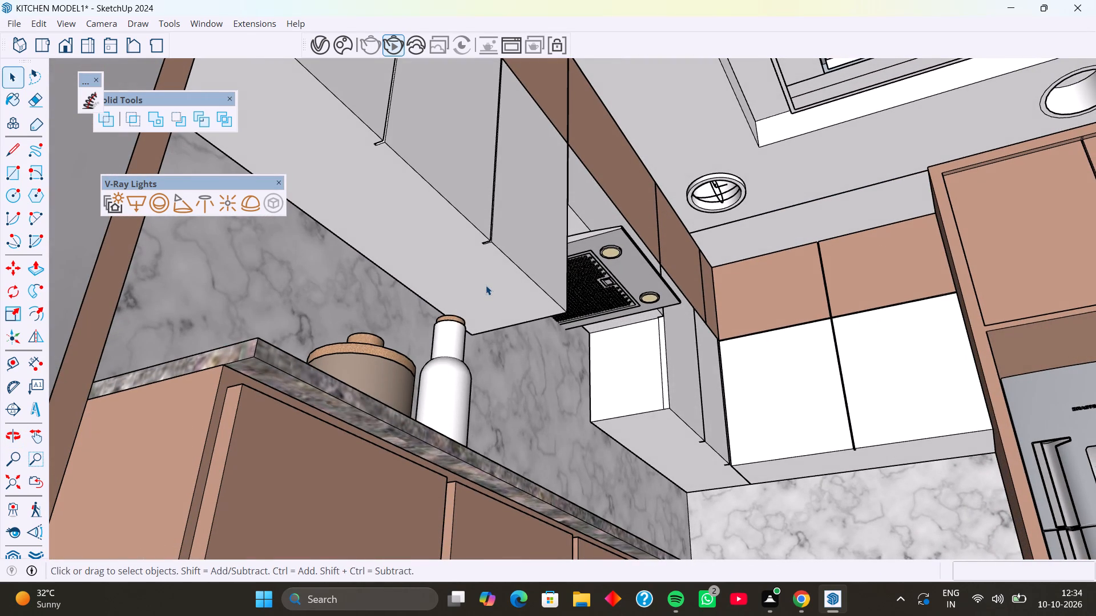
pyautogui.click(486, 285)
pyautogui.doubleClick(486, 285)
pyautogui.click(482, 280)
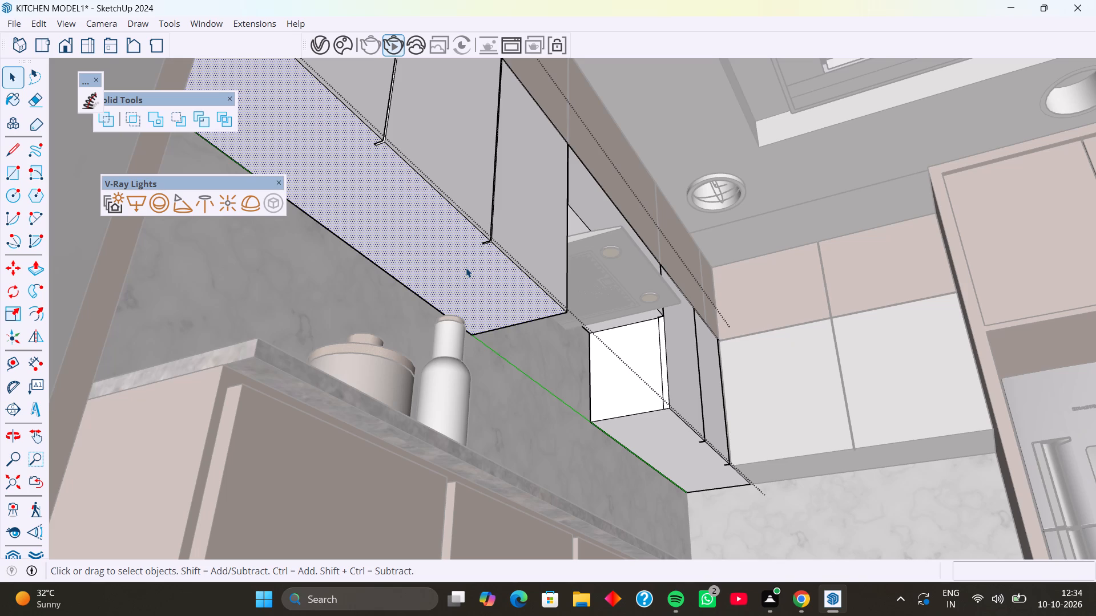
# Examine the underside of the cooktop-side wall cabinets on both sides of the range hood from below.
pyautogui.scroll(-4, 466, 268)
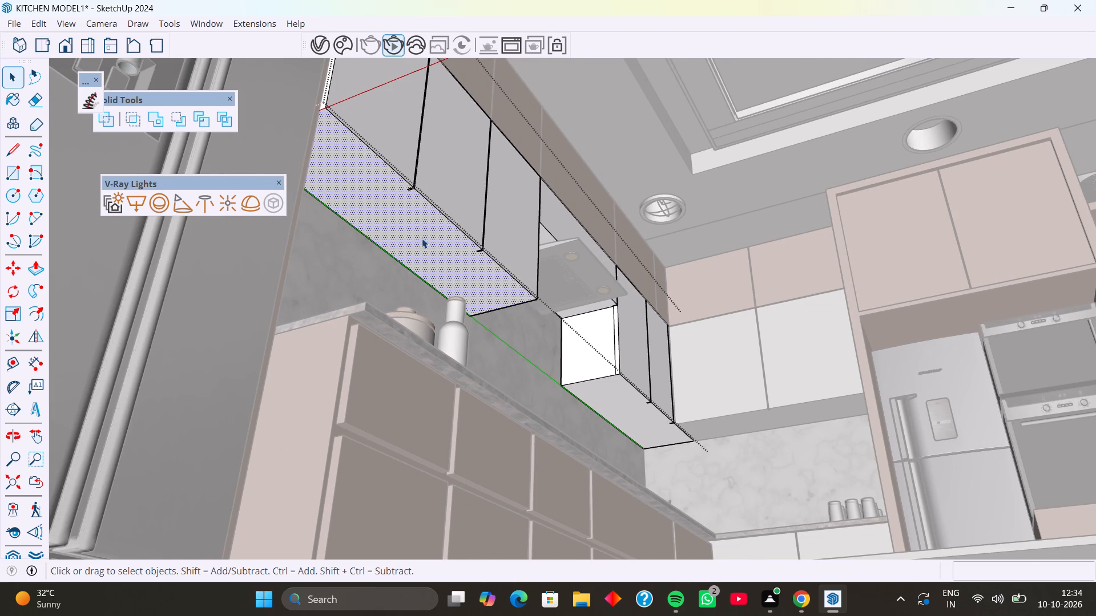
pyautogui.moveTo(422, 238); pyautogui.dragTo(491, 262, button='middle')
pyautogui.moveTo(494, 270); pyautogui.dragTo(413, 286, button='middle')
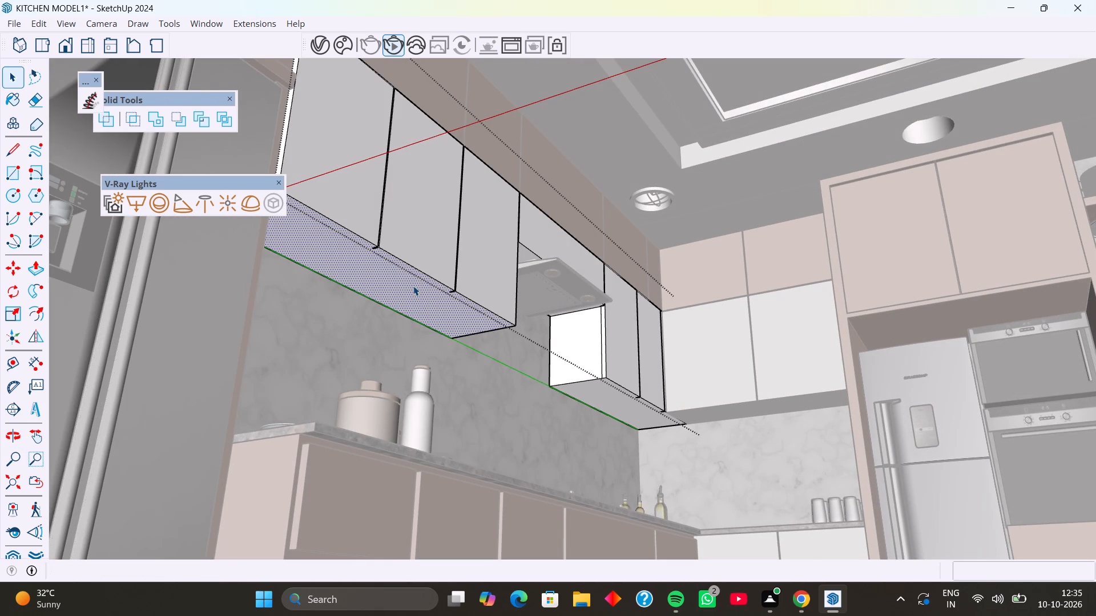
pyautogui.keyDown('shift'); pyautogui.moveTo(413, 286); pyautogui.dragTo(496, 288, button='middle'); pyautogui.keyUp('shift')
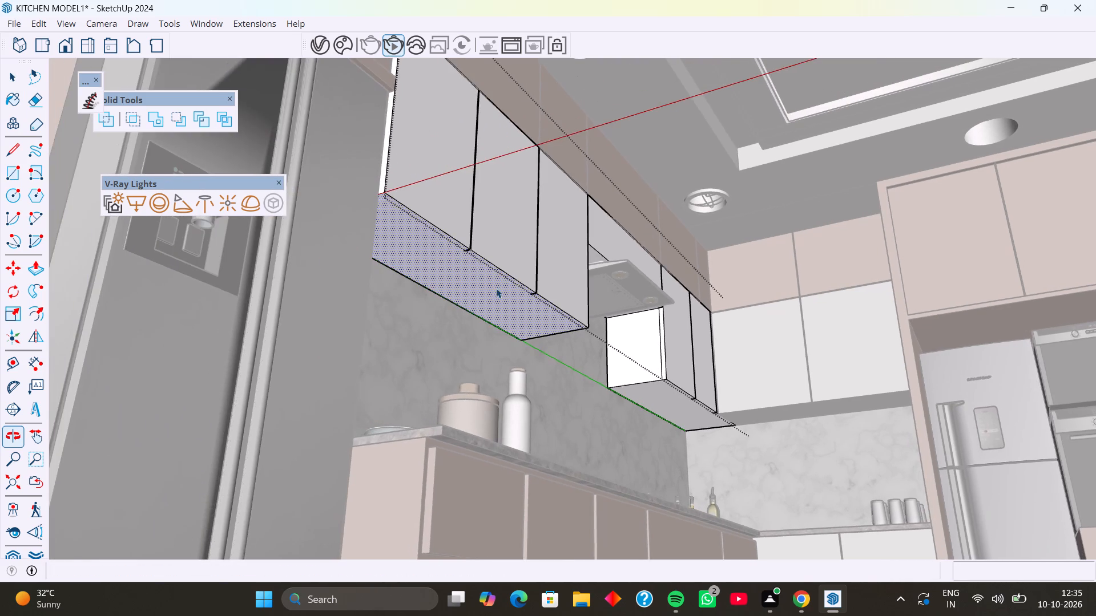
pyautogui.moveTo(496, 289); pyautogui.dragTo(445, 286, button='middle')
pyautogui.keyDown('shift'); pyautogui.moveTo(376, 274); pyautogui.dragTo(472, 284, button='middle'); pyautogui.keyUp('shift')
pyautogui.moveTo(473, 287); pyautogui.dragTo(425, 283, button='middle')
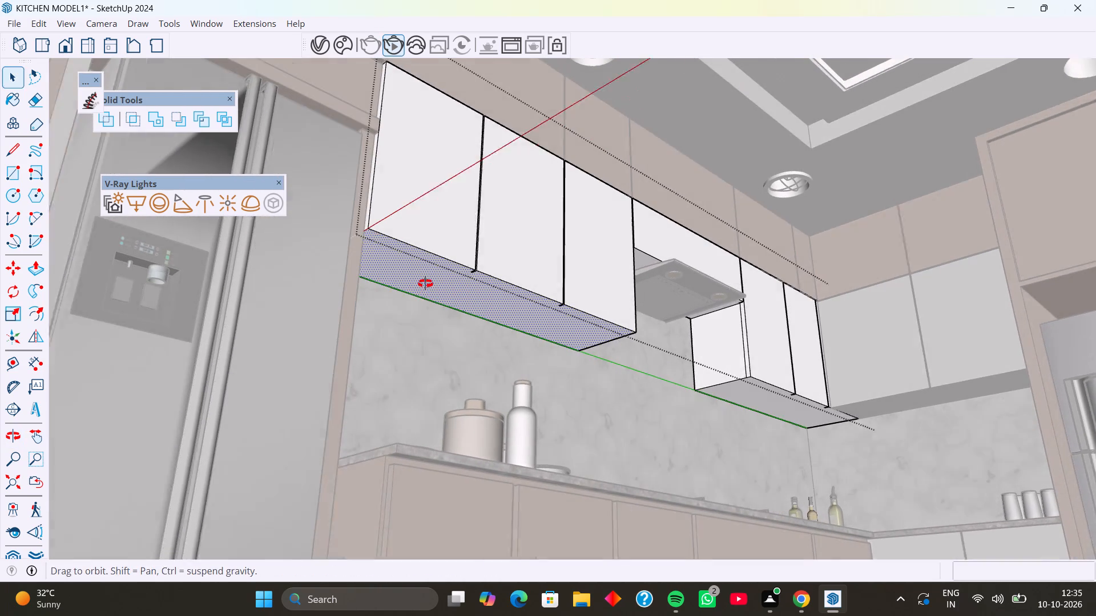
pyautogui.moveTo(425, 283); pyautogui.dragTo(425, 283, button='middle')
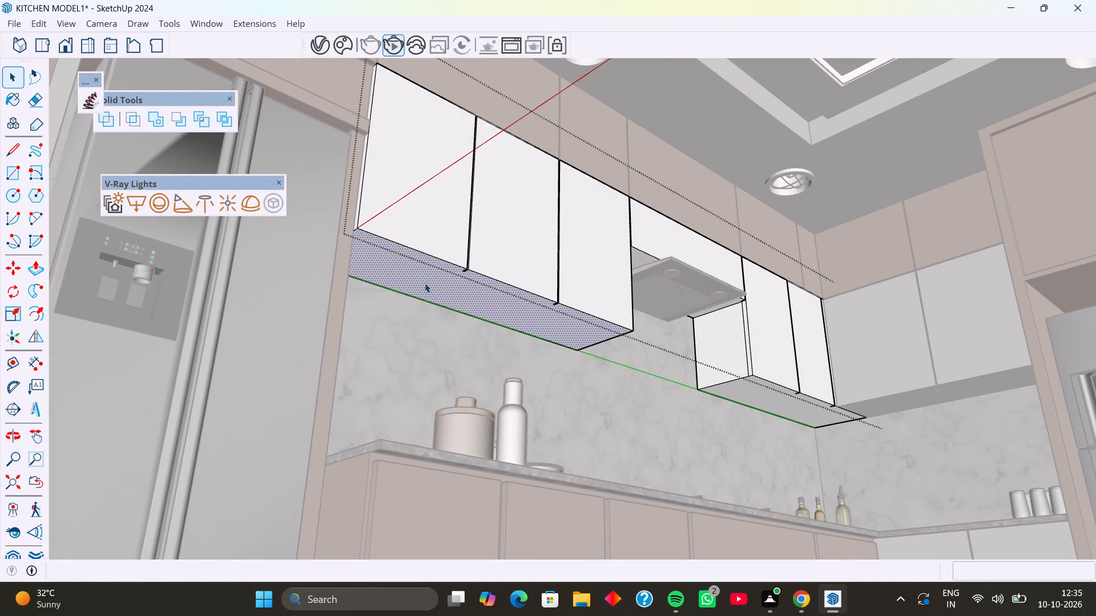
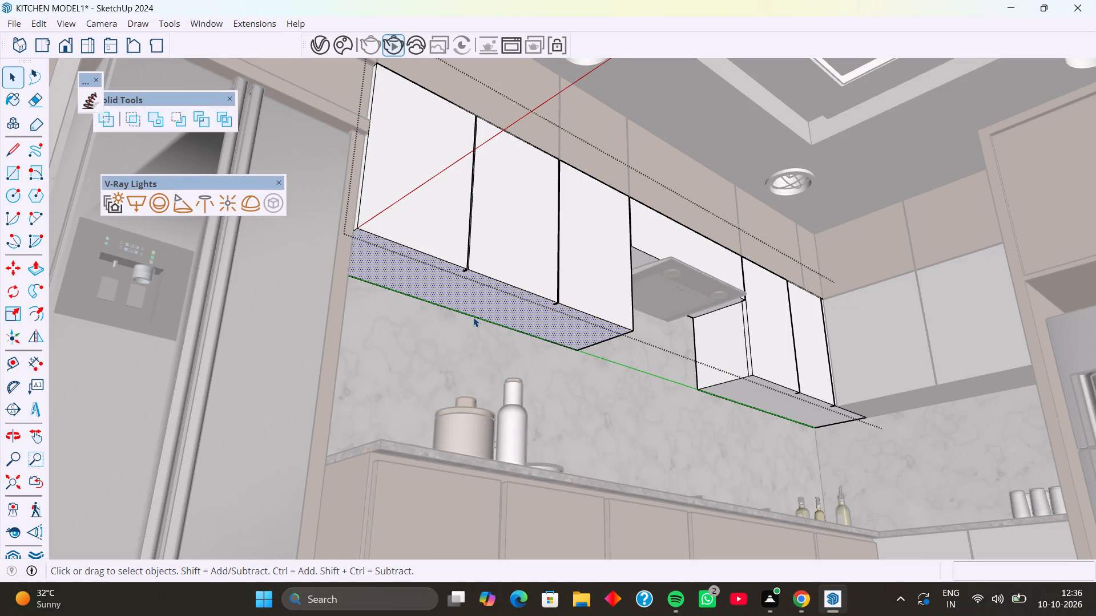
# Select the underside face of the cooktop-side wall cabinets between the range hood and the back corner.
pyautogui.click(787, 400)
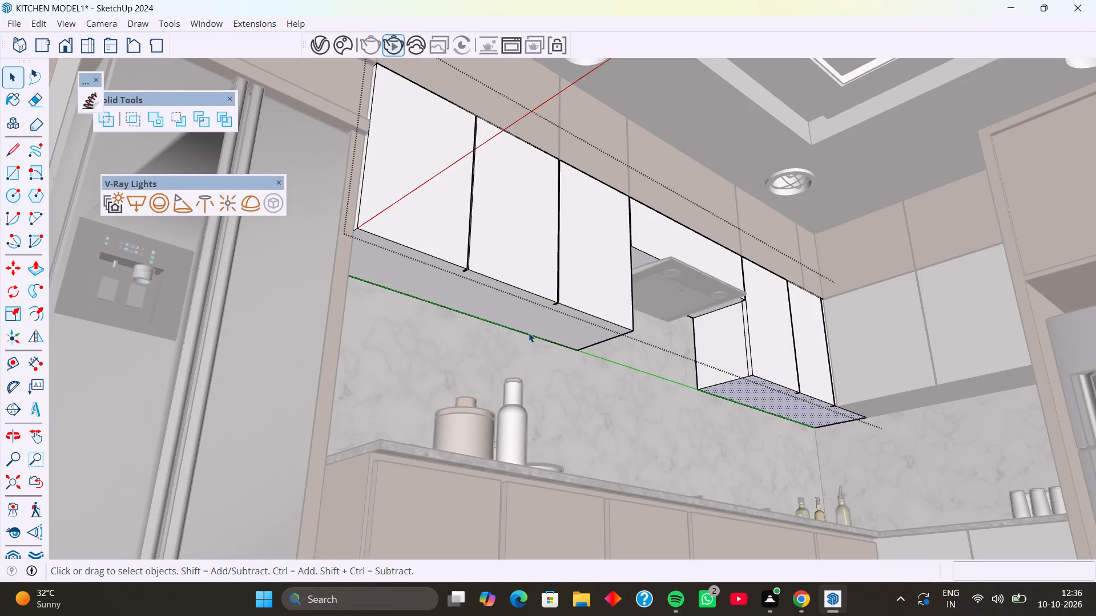
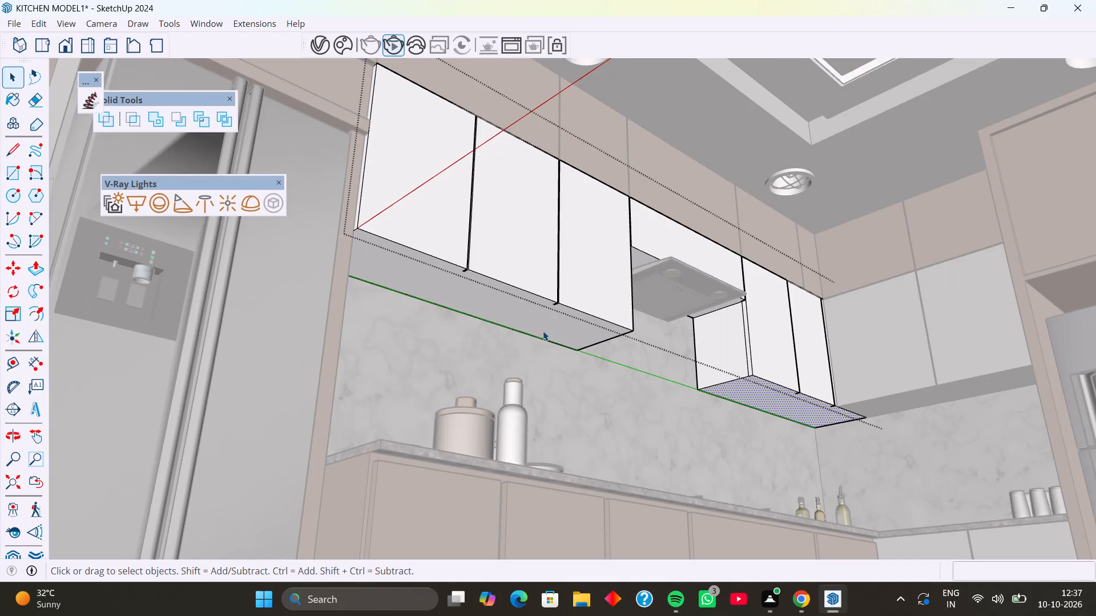
# Copy both underside faces of the cooktop-side wall cabinets, on either side of the range hood, and paste them in place outside the cabinet group.
pyautogui.click(543, 331)
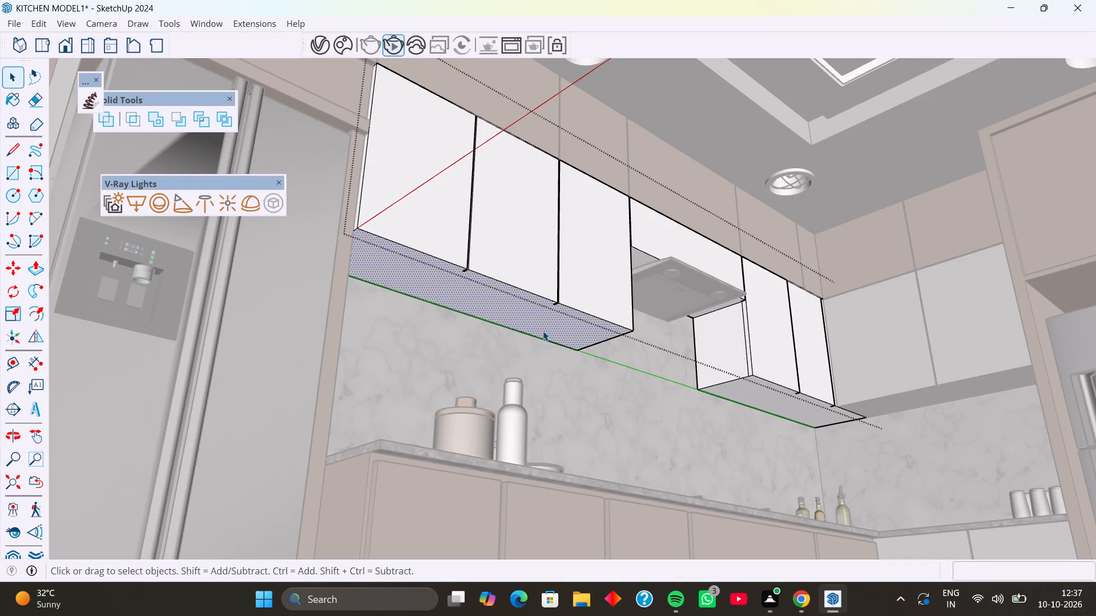
pyautogui.keyDown('shift'); pyautogui.click(782, 407); pyautogui.keyUp('shift')
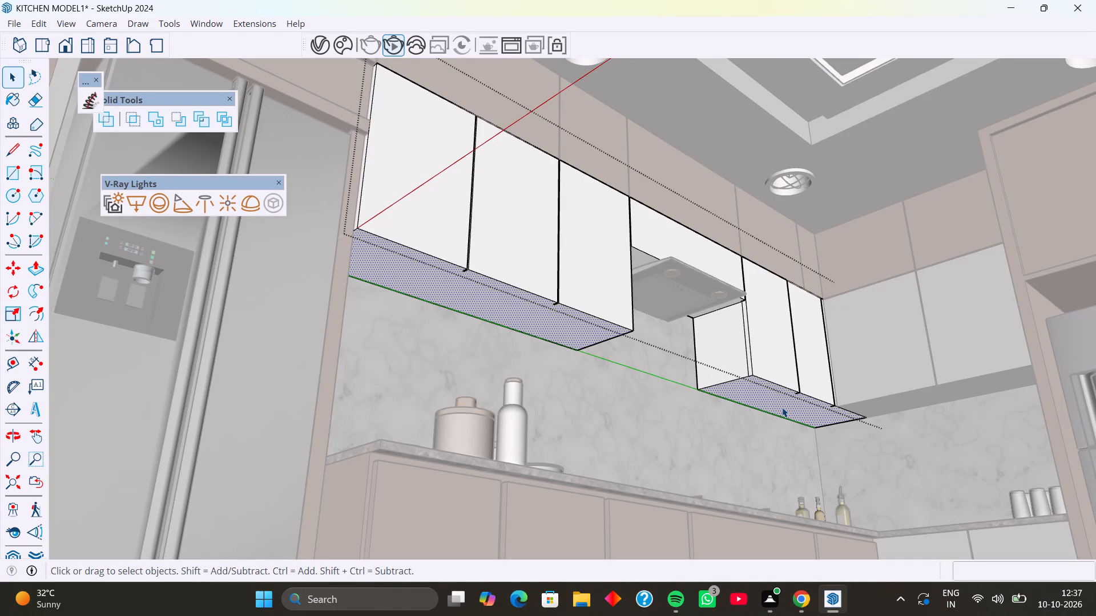
pyautogui.hotkey('ctrl', 'c')
pyautogui.scroll(-12, 800, 258)
pyautogui.click(518, 269)
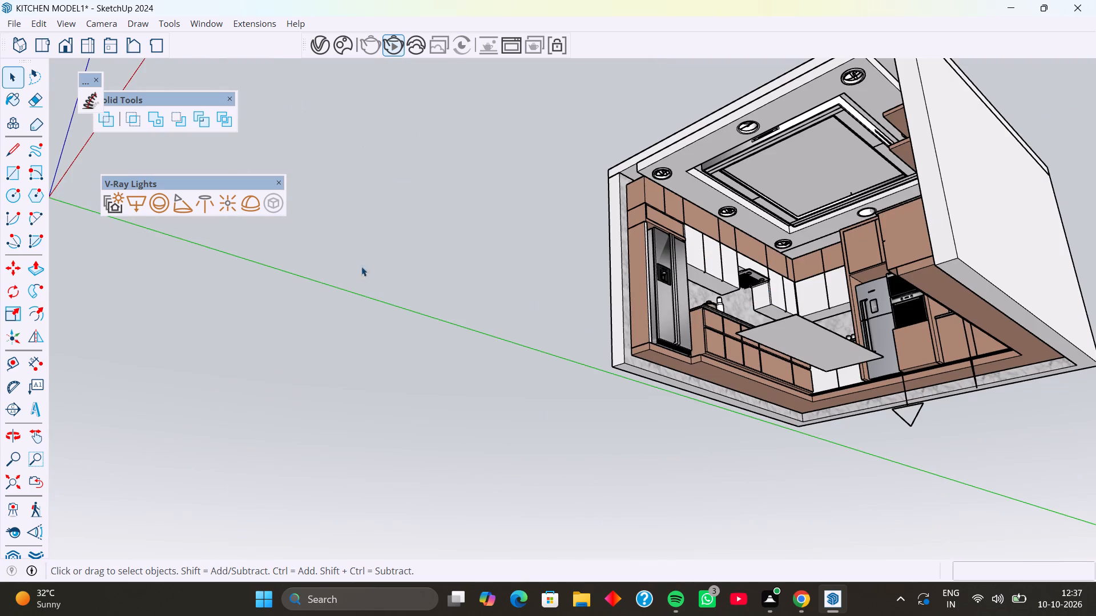
pyautogui.click(40, 19)
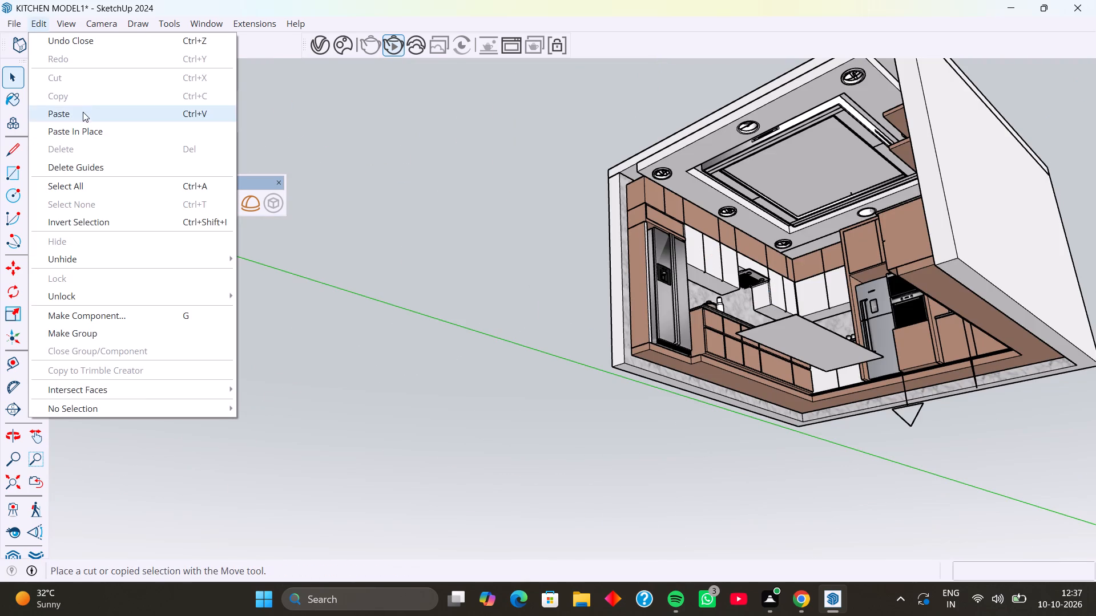
pyautogui.click(91, 130)
# Group the two pasted underside faces and convert the group into a V-Ray mesh light.
pyautogui.scroll(7, 675, 302)
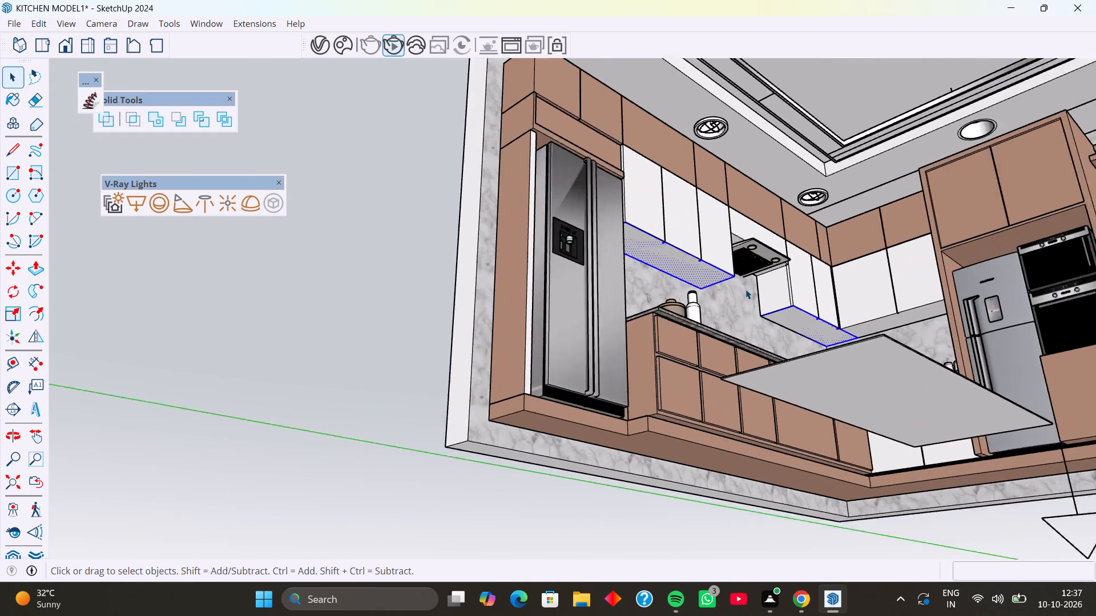
pyautogui.scroll(4, 718, 290)
pyautogui.rightClick(684, 270)
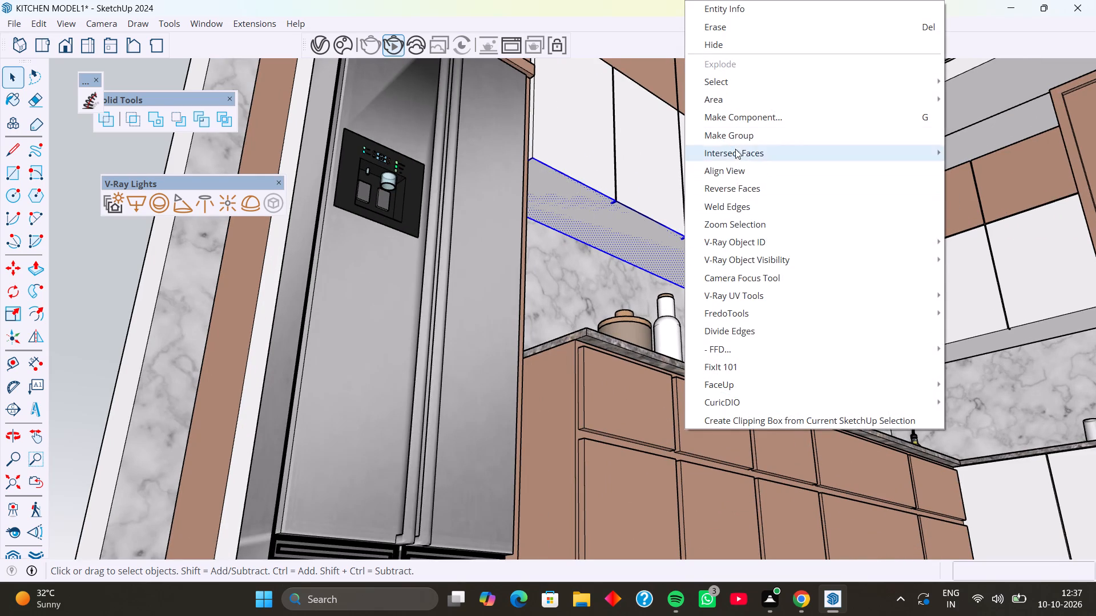
pyautogui.click(736, 137)
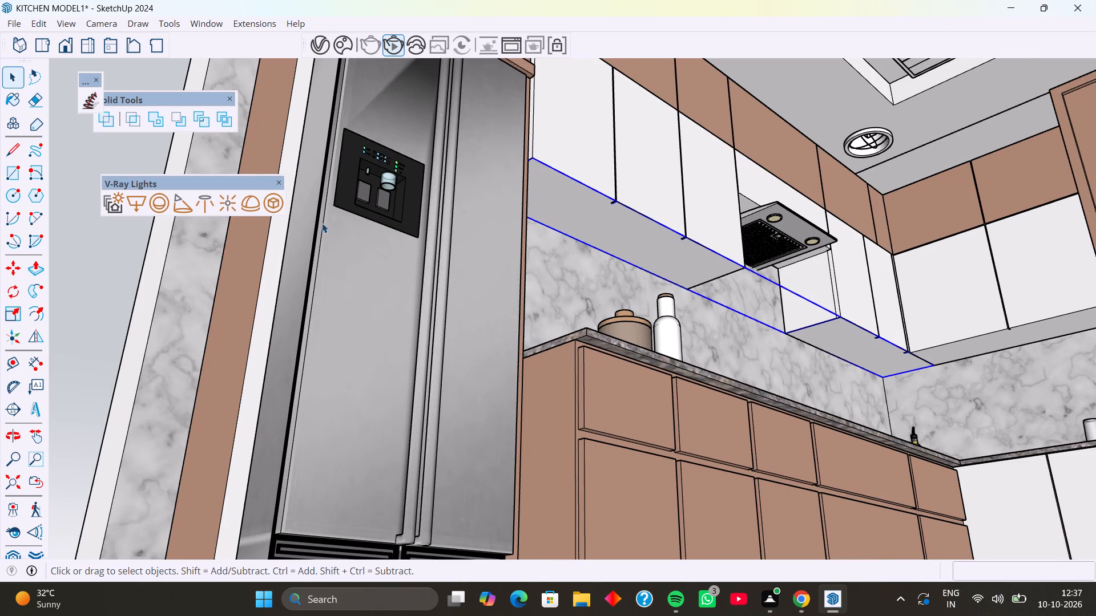
pyautogui.click(272, 206)
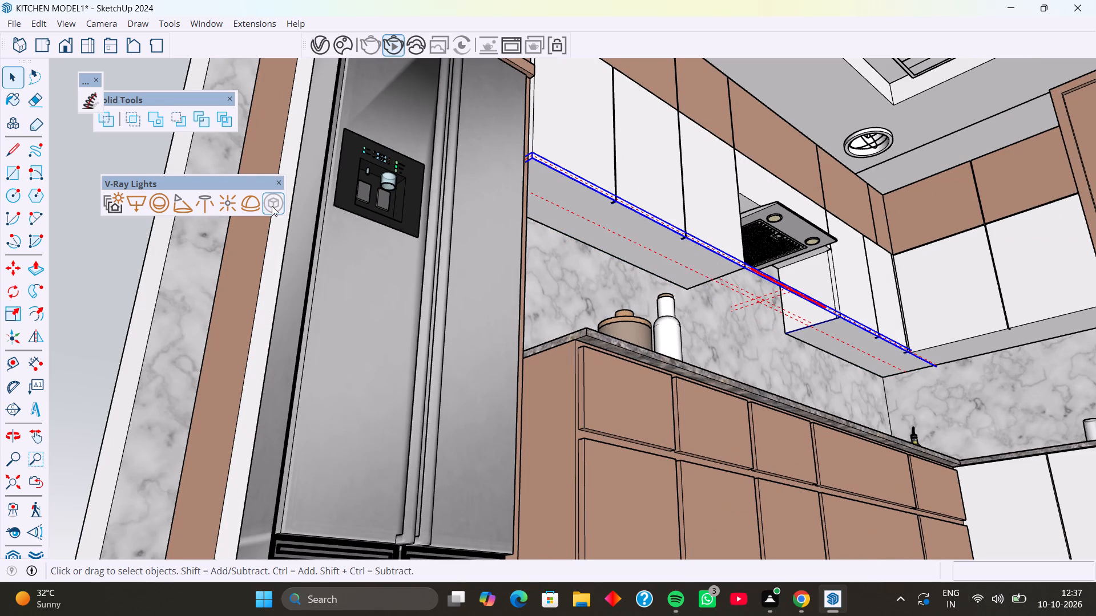
# Inside the back-wall cabinet group, draw a V-Ray rectangle light corner to corner across the underside of the white wall cabinets.
pyautogui.scroll(-8, 341, 345)
pyautogui.moveTo(463, 416); pyautogui.dragTo(579, 483, button='middle')
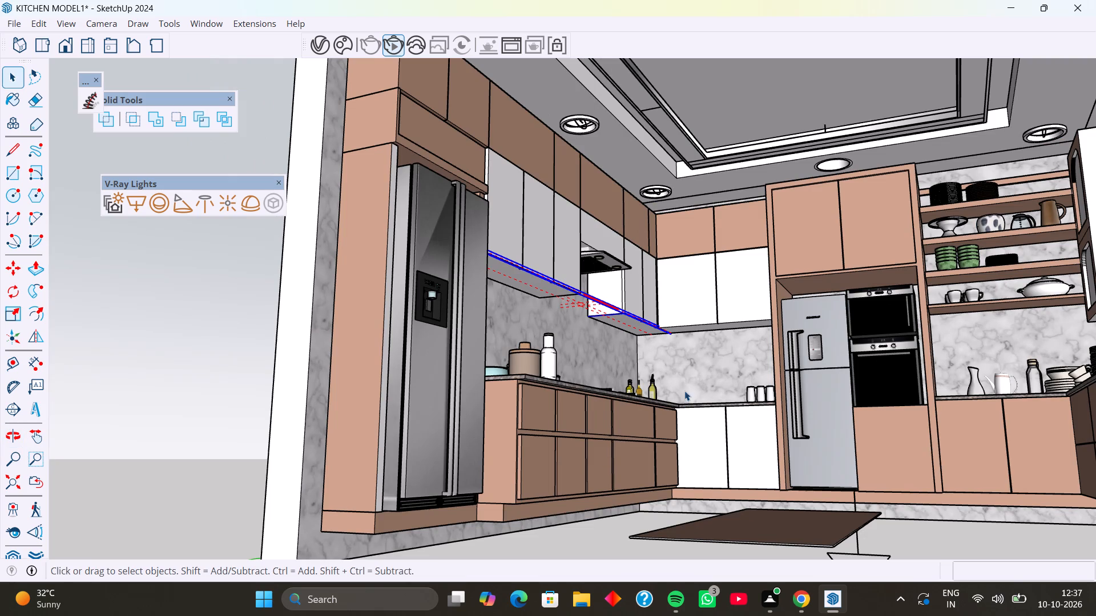
pyautogui.keyDown('shift'); pyautogui.moveTo(683, 336); pyautogui.dragTo(509, 424, button='middle'); pyautogui.keyUp('shift')
pyautogui.moveTo(513, 452); pyautogui.dragTo(534, 379, button='middle')
pyautogui.scroll(3, 521, 461)
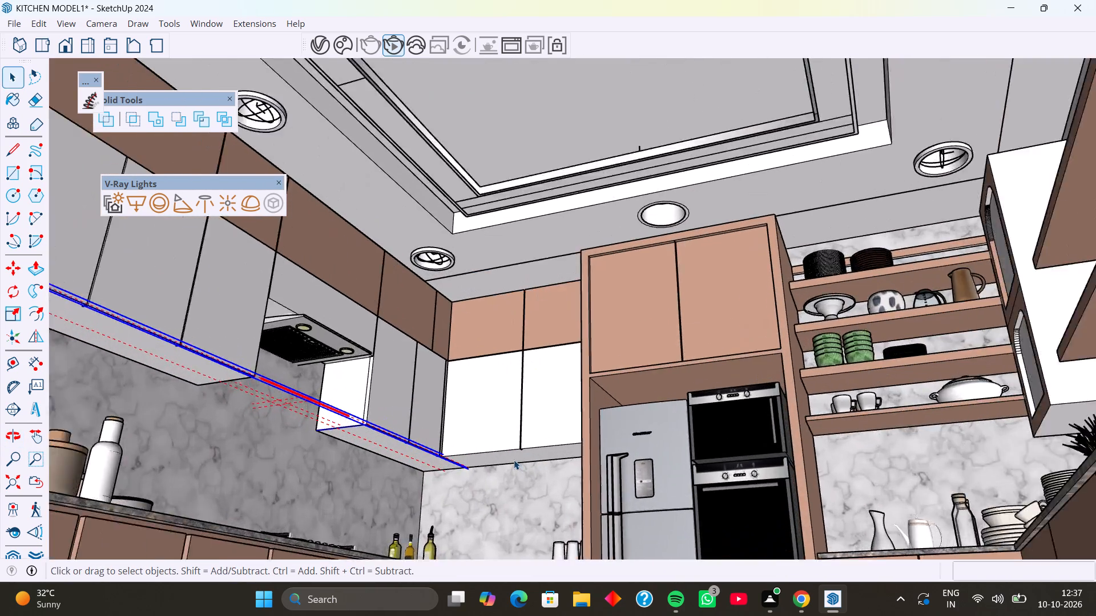
pyautogui.scroll(3, 514, 460)
pyautogui.click(514, 448)
pyautogui.scroll(7, 534, 456)
pyautogui.tripleClick(534, 455)
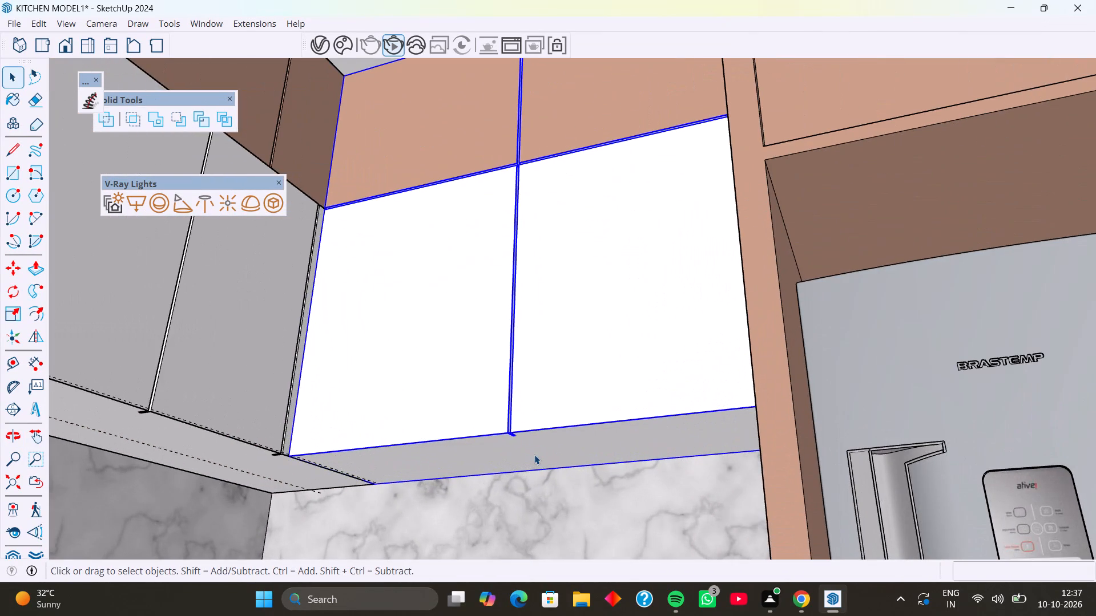
pyautogui.click(534, 455)
pyautogui.click(532, 451)
pyautogui.moveTo(532, 451); pyautogui.dragTo(545, 446, button='middle')
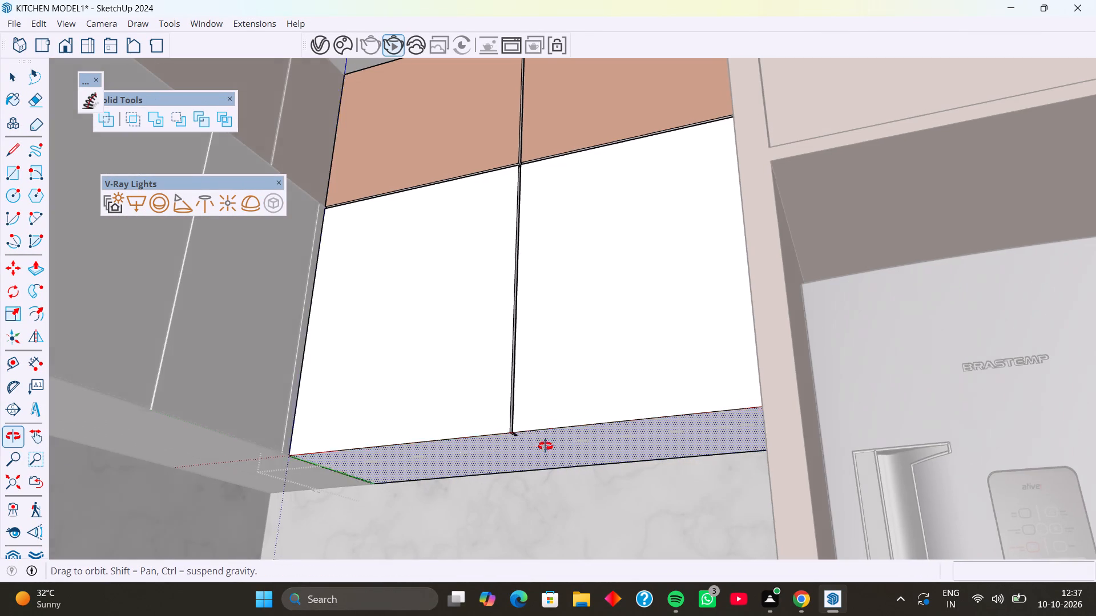
pyautogui.moveTo(545, 446); pyautogui.dragTo(549, 386, button='middle')
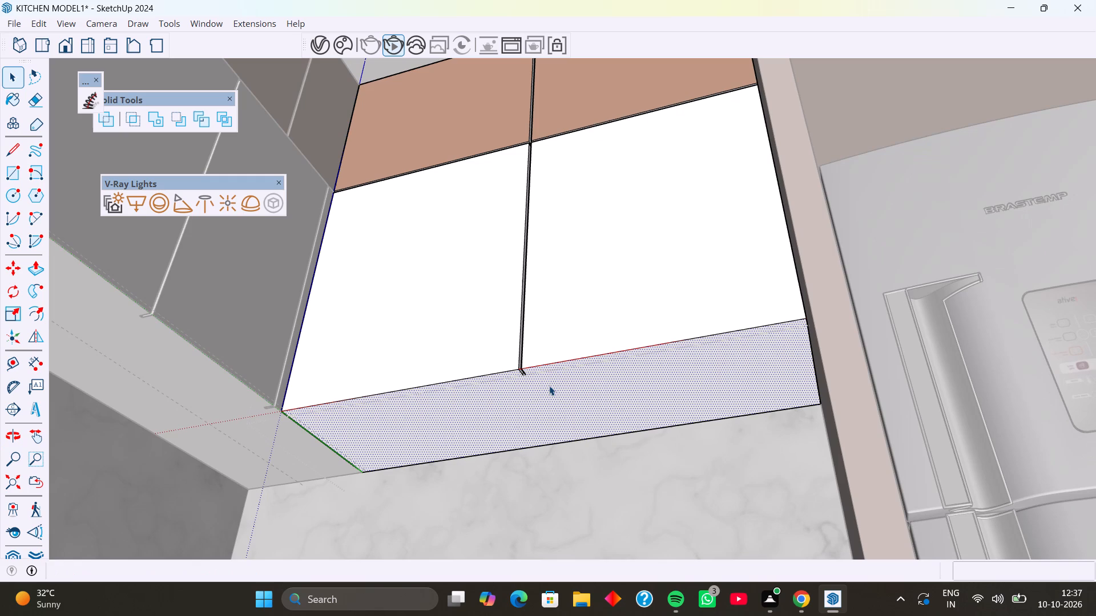
pyautogui.click(137, 202)
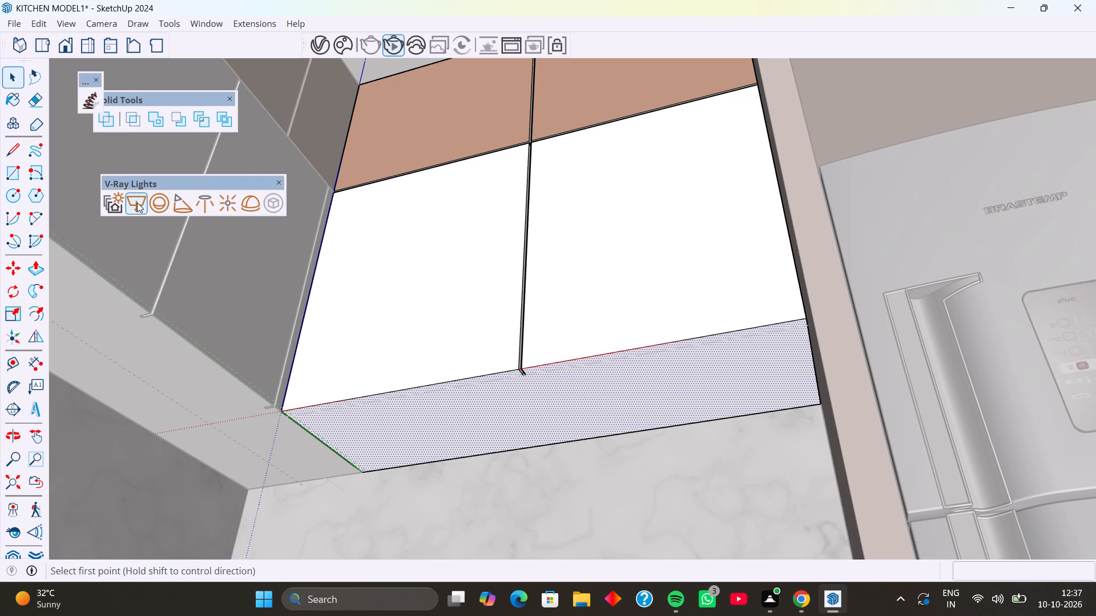
pyautogui.click(285, 414)
pyautogui.scroll(4, 802, 408)
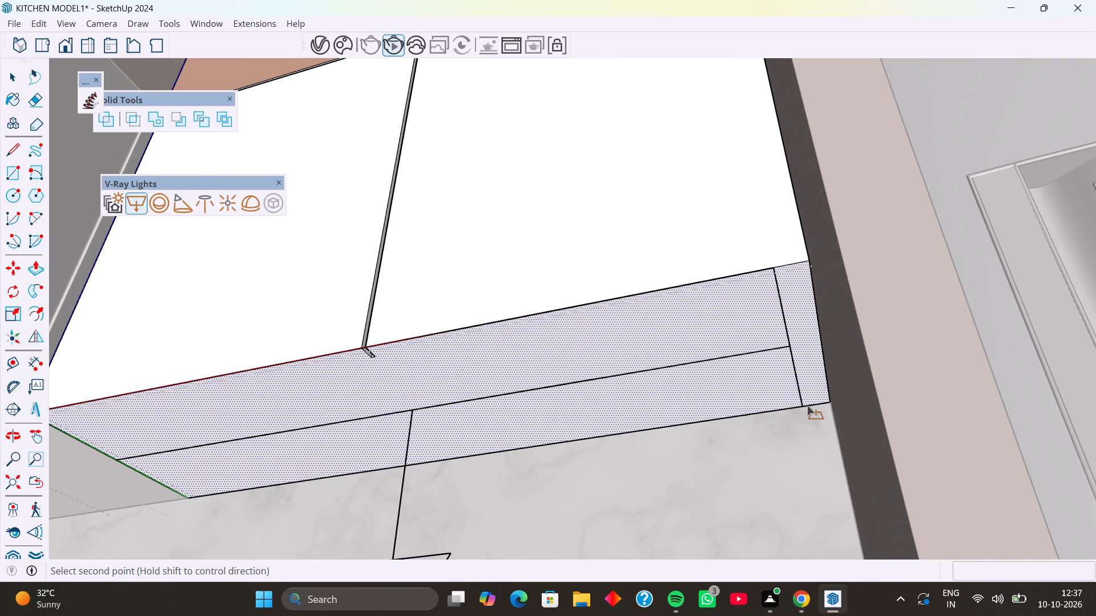
pyautogui.click(824, 402)
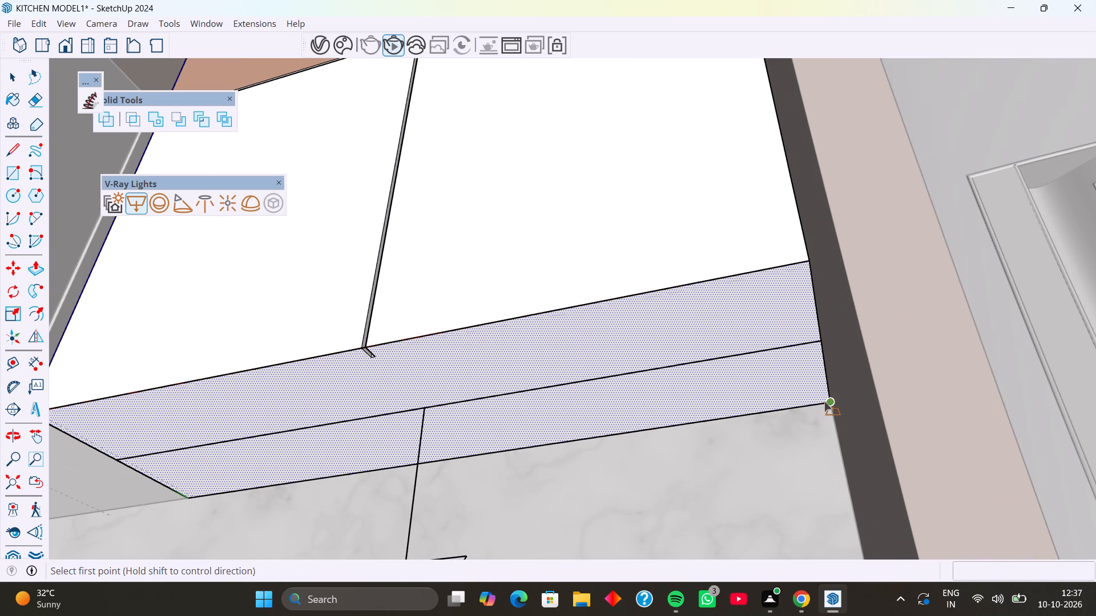
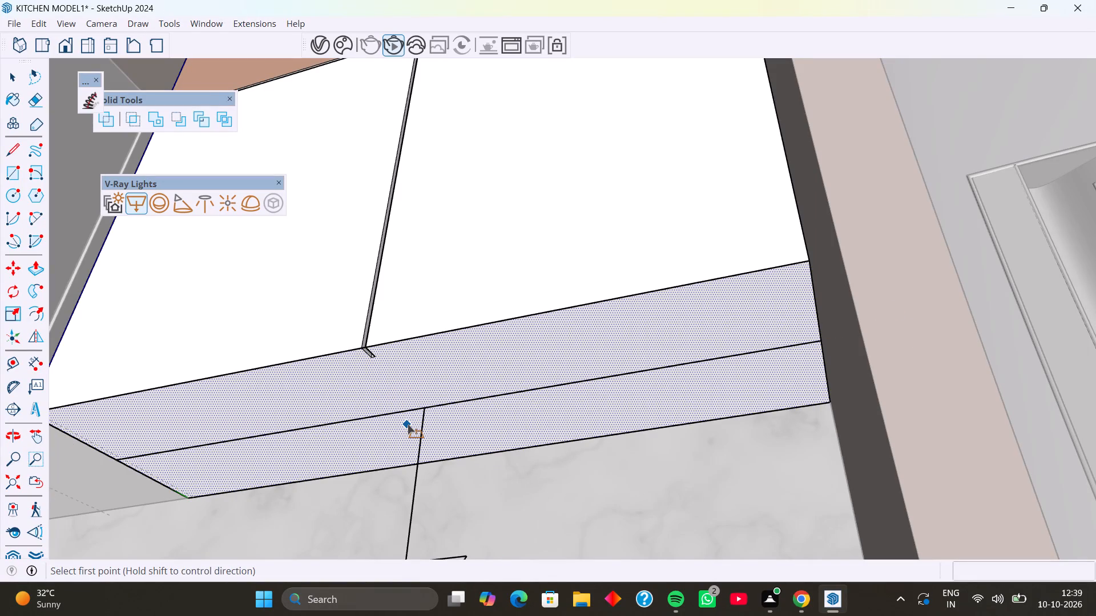
# Move the new rectangle light vertically 1 mm down from the underside of the white wall cabinets.
pyautogui.press('space')
pyautogui.click(416, 469)
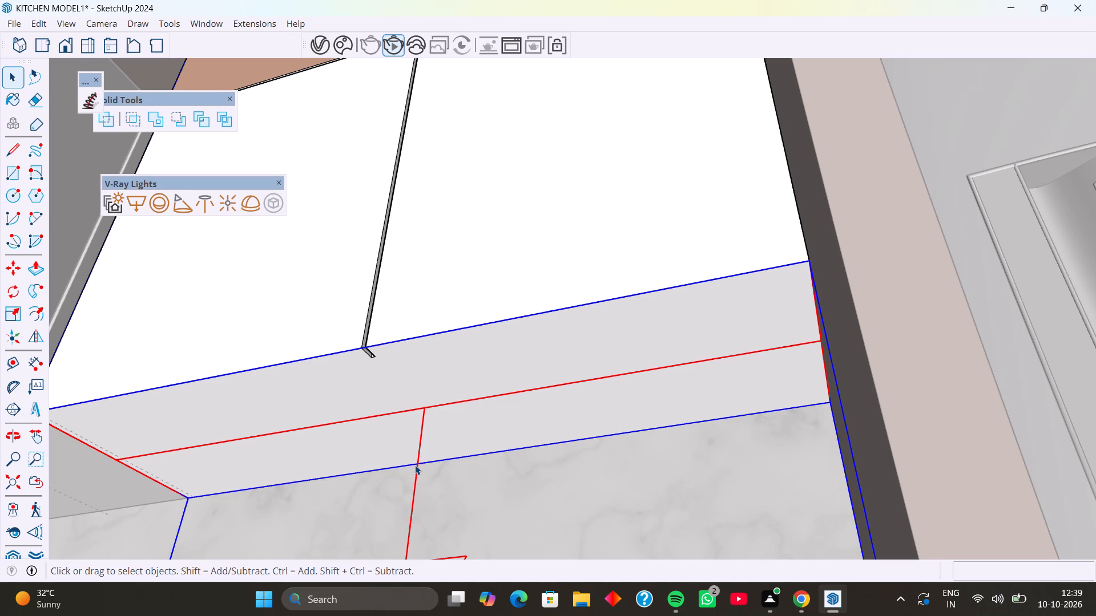
pyautogui.moveTo(620, 391); pyautogui.dragTo(623, 457, button='middle')
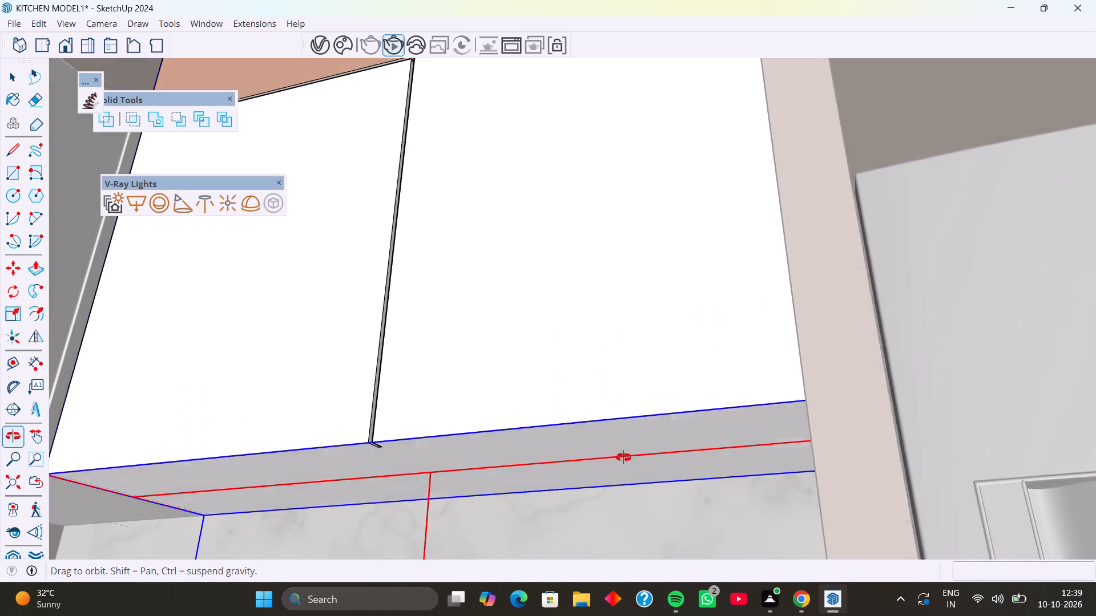
pyautogui.moveTo(623, 457); pyautogui.dragTo(624, 461, button='middle')
pyautogui.keyDown('shift'); pyautogui.moveTo(640, 397); pyautogui.dragTo(510, 289, button='middle'); pyautogui.keyUp('shift')
pyautogui.moveTo(553, 325); pyautogui.dragTo(628, 338, button='middle')
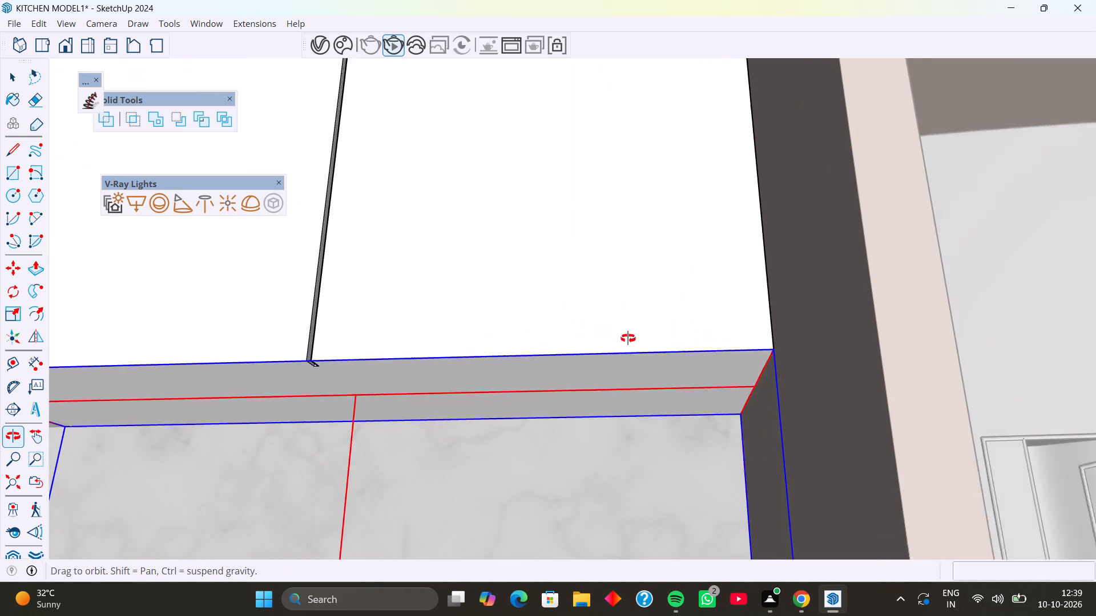
pyautogui.moveTo(628, 338); pyautogui.dragTo(638, 342, button='middle')
pyautogui.press('m')
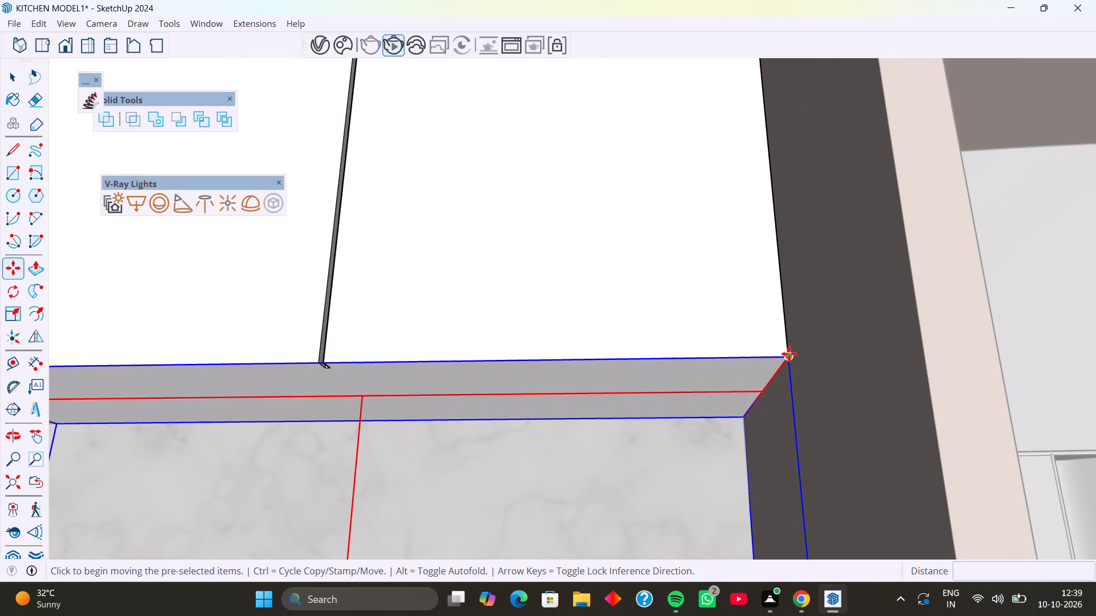
pyautogui.click(789, 354)
pyautogui.press('Up')
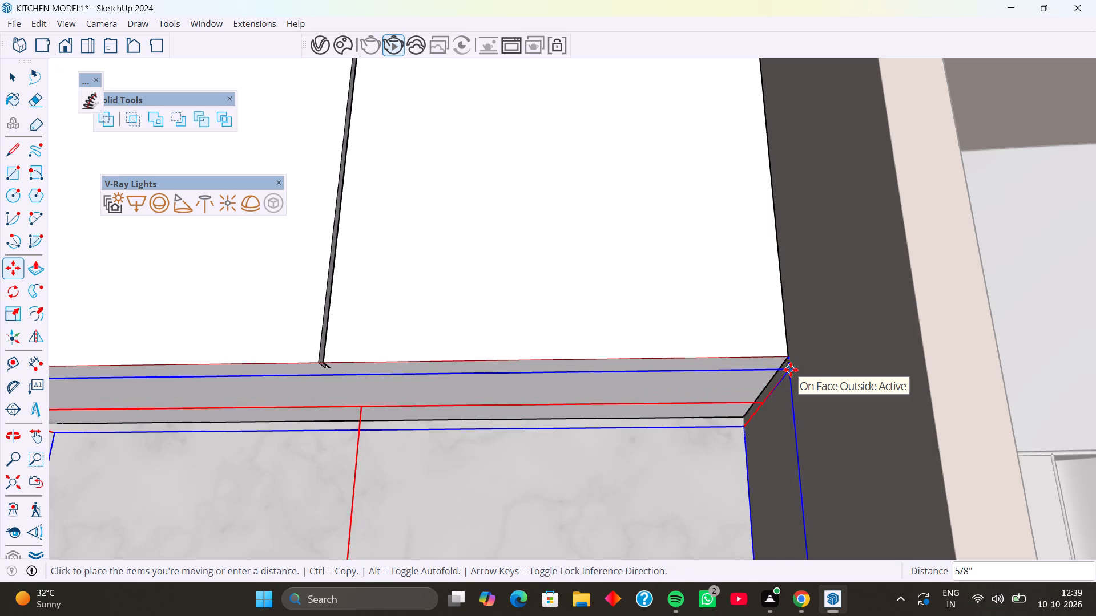
pyautogui.write('1mm')
pyautogui.press('Return')
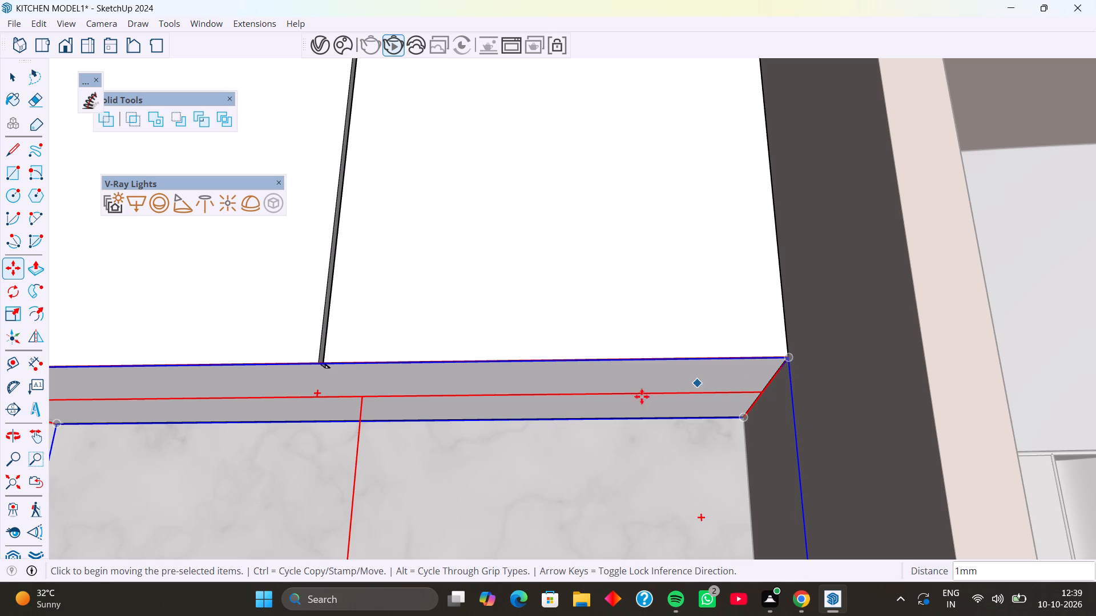
pyautogui.press('space')
# Scale the rectangle light under the white wall cabinets to 0.50 along the green axis and about 0.73 along the blue axis.
pyautogui.scroll(-6, 538, 389)
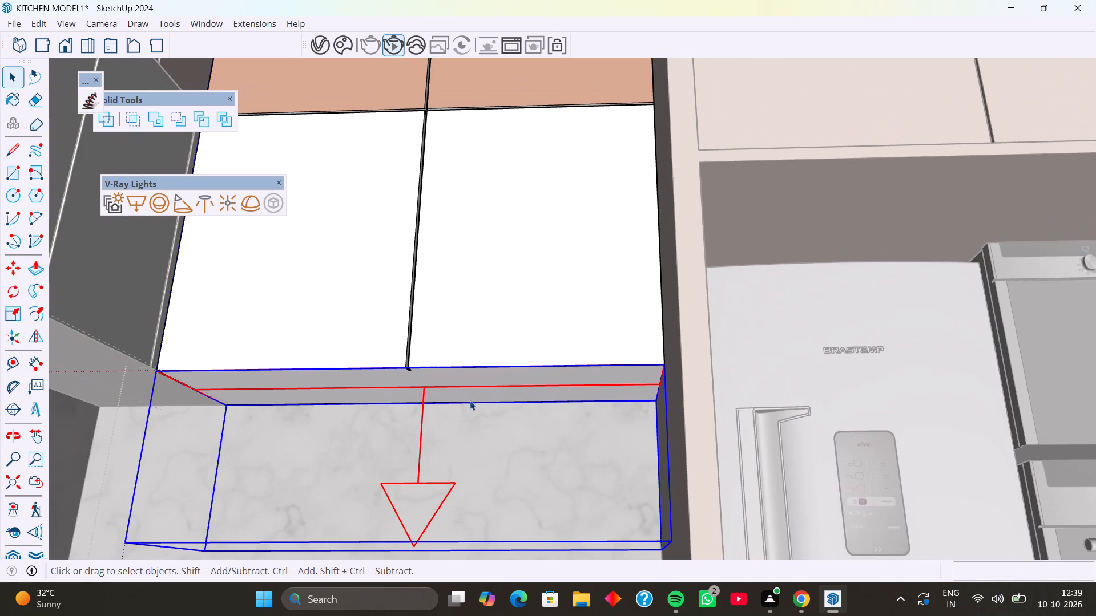
pyautogui.moveTo(434, 387); pyautogui.dragTo(433, 368, button='middle')
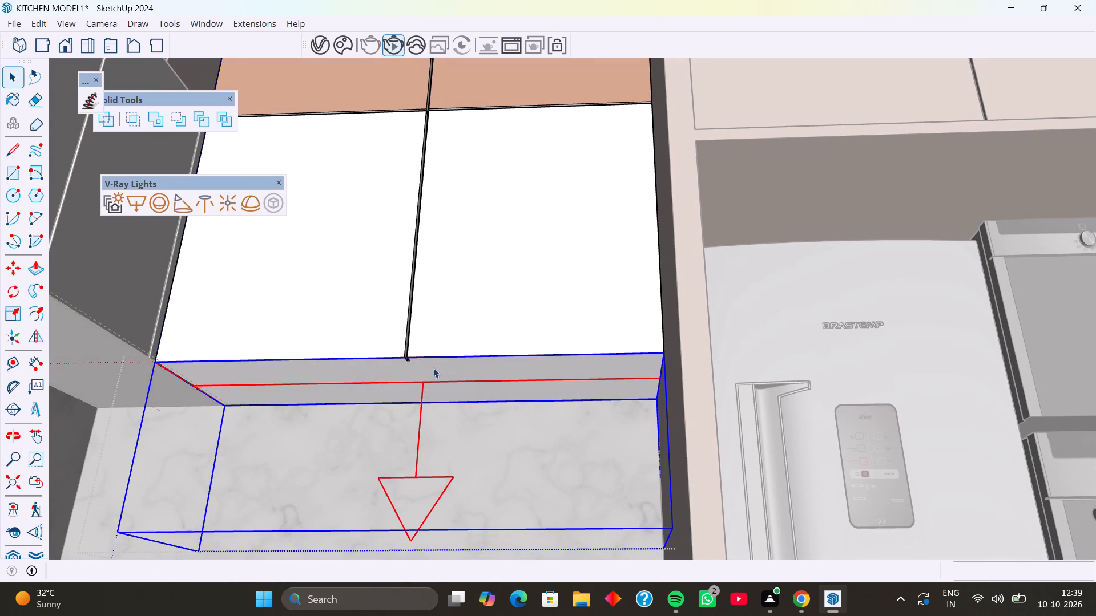
pyautogui.press('s')
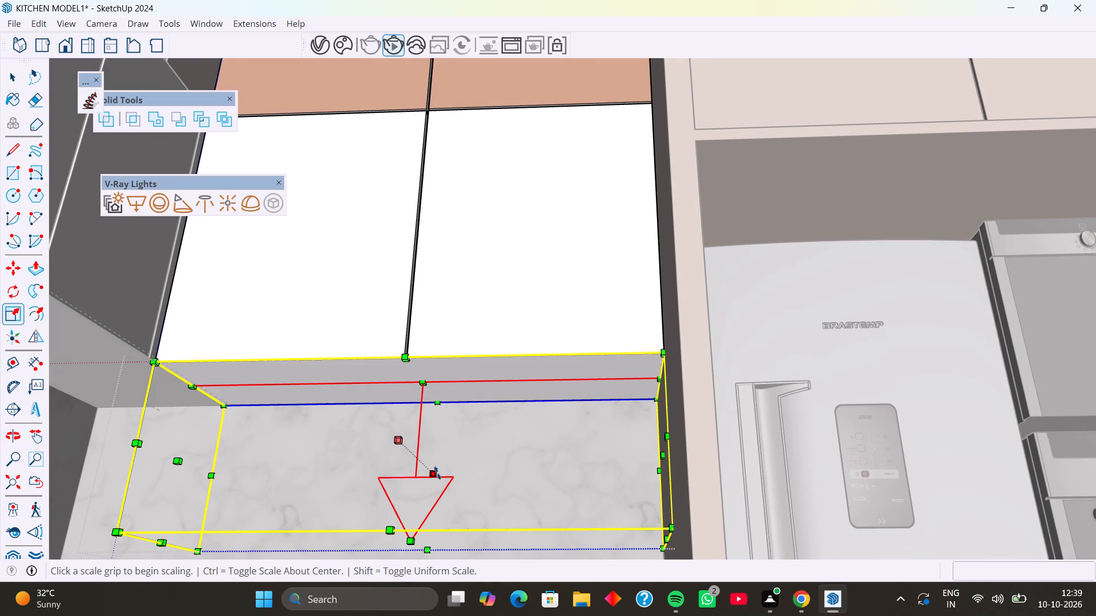
pyautogui.click(437, 473)
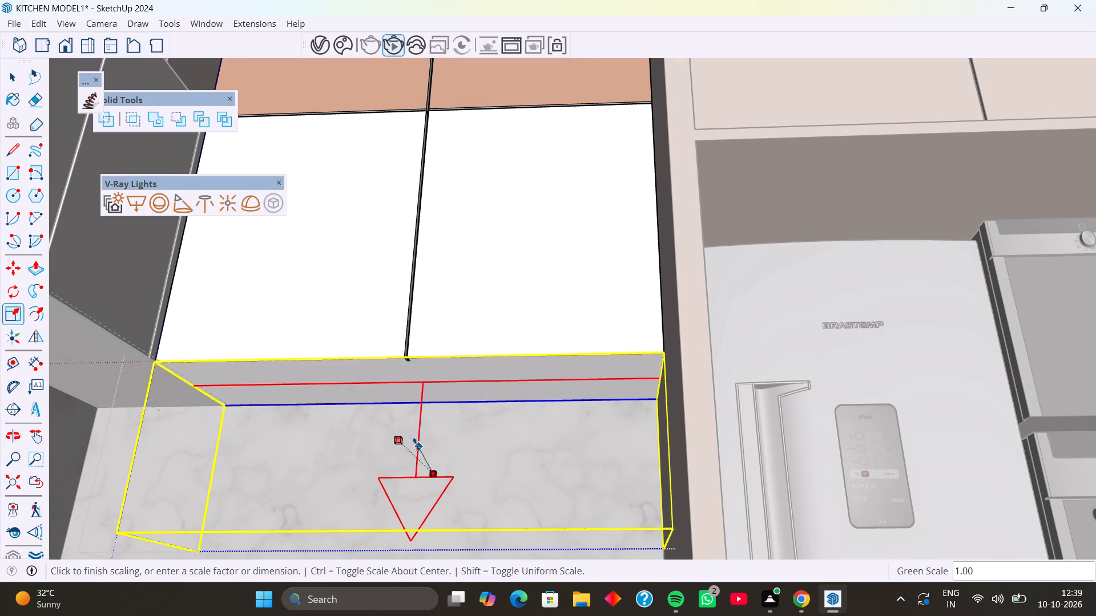
pyautogui.moveTo(382, 439); pyautogui.dragTo(389, 284, button='middle')
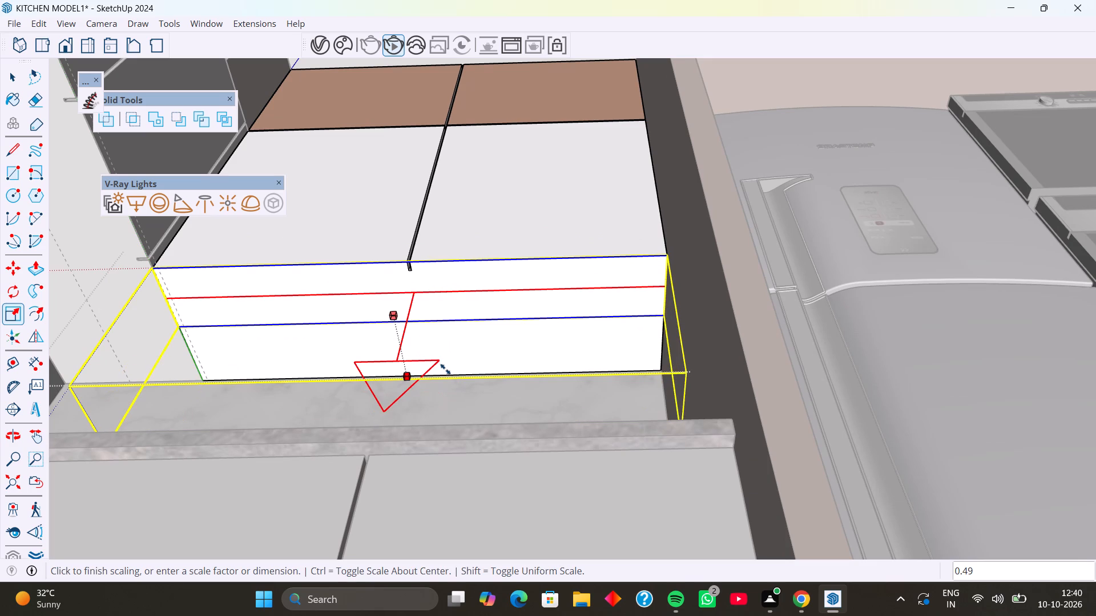
pyautogui.click(445, 371)
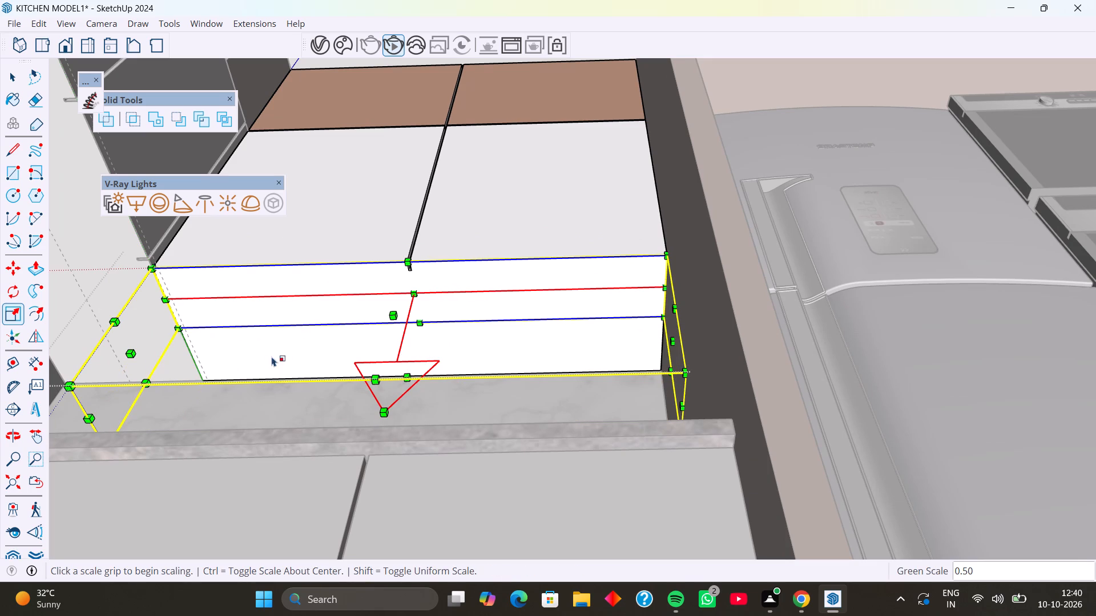
pyautogui.moveTo(378, 404); pyautogui.dragTo(373, 459, button='middle')
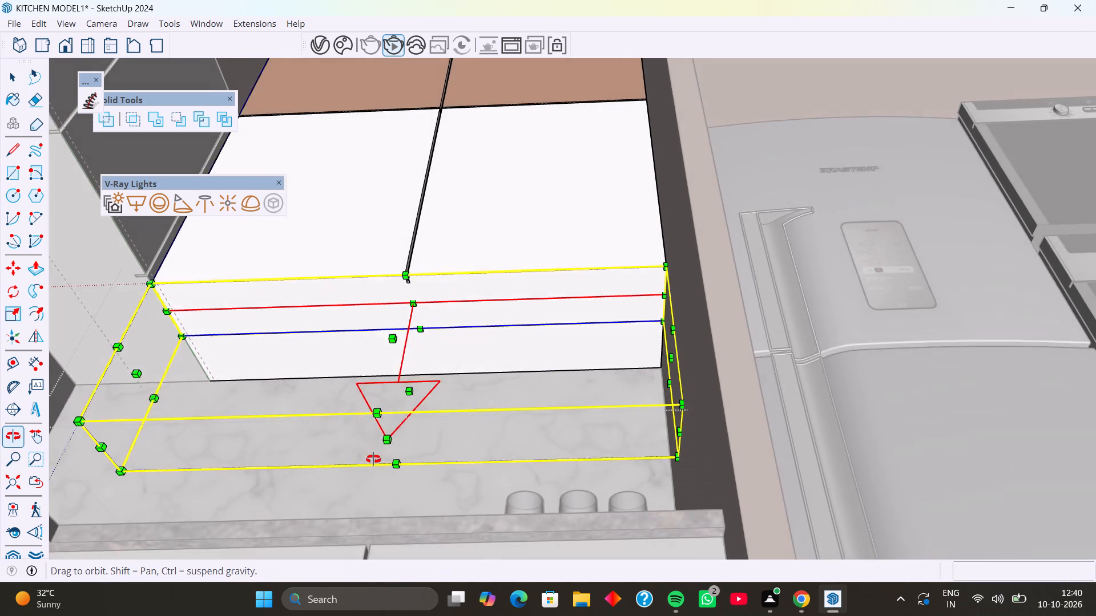
pyautogui.moveTo(373, 459); pyautogui.dragTo(374, 467, button='middle')
pyautogui.click(385, 451)
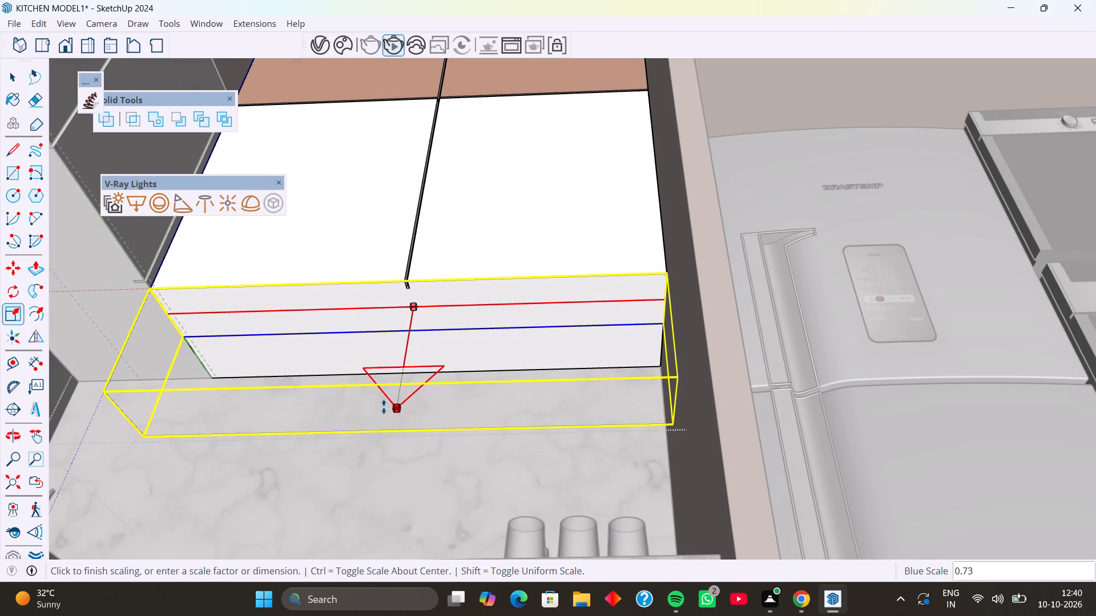
pyautogui.click(384, 407)
pyautogui.press('space')
# Make a group of all the connected geometry of the open crockery shelves and adjoining arched-door cabinet beside the ovens.
pyautogui.scroll(-8, 378, 432)
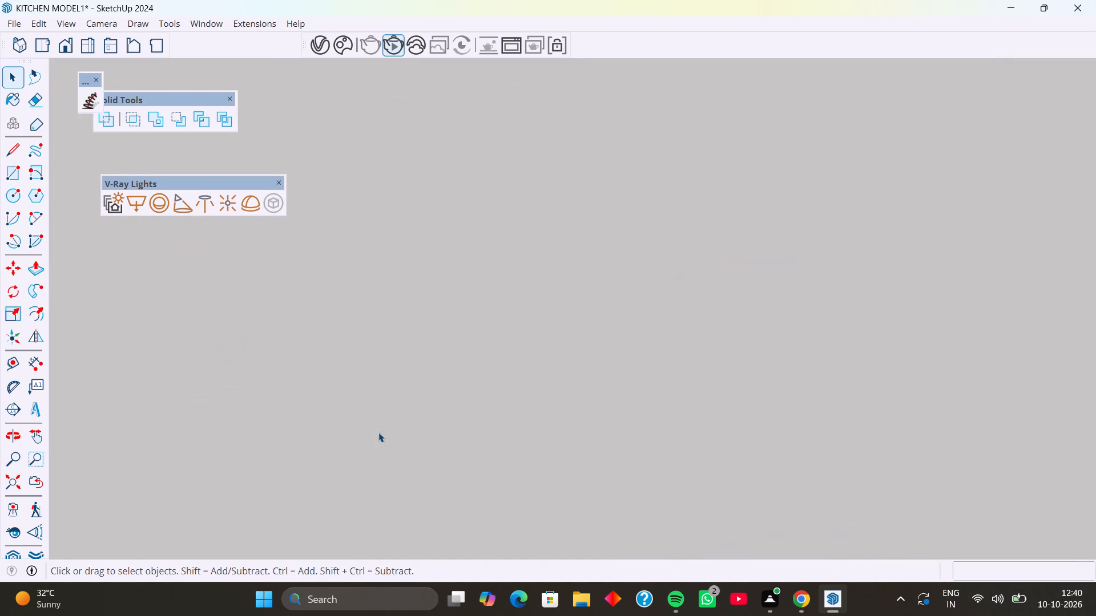
pyautogui.scroll(-7, 378, 432)
pyautogui.click(13, 483)
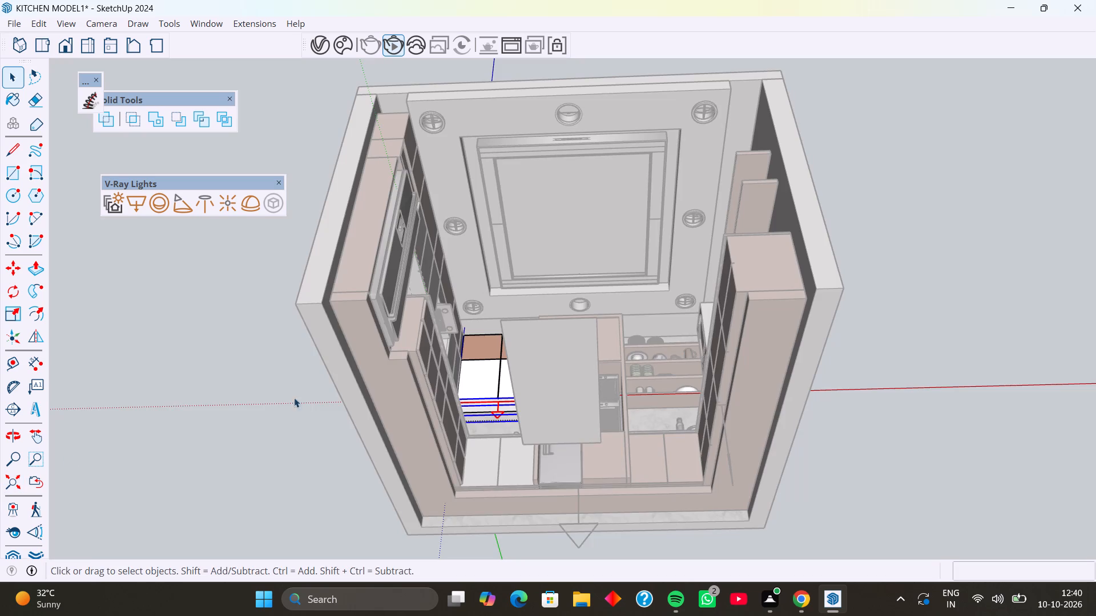
pyautogui.moveTo(511, 369); pyautogui.dragTo(510, 474, button='middle')
pyautogui.scroll(5, 499, 399)
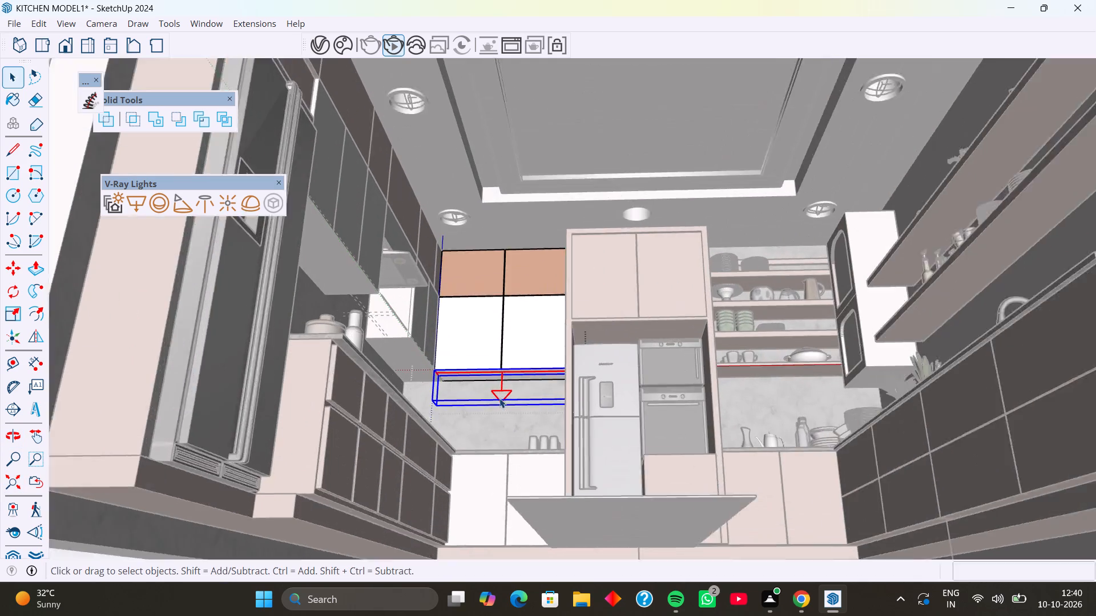
pyautogui.scroll(2, 499, 398)
pyautogui.moveTo(519, 432); pyautogui.dragTo(542, 423, button='middle')
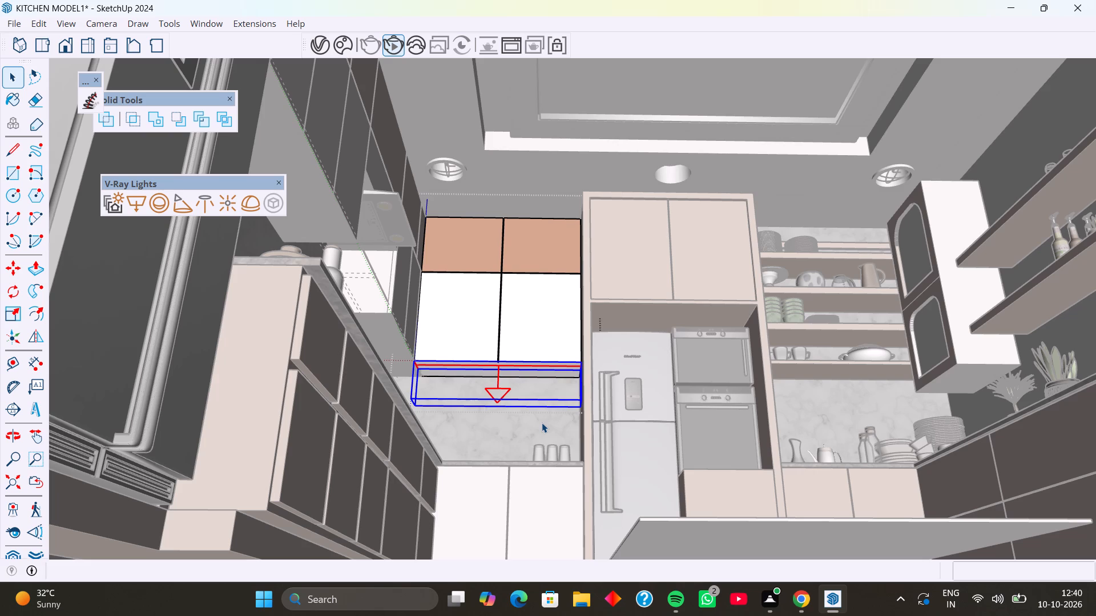
pyautogui.moveTo(782, 324); pyautogui.dragTo(743, 421, button='middle')
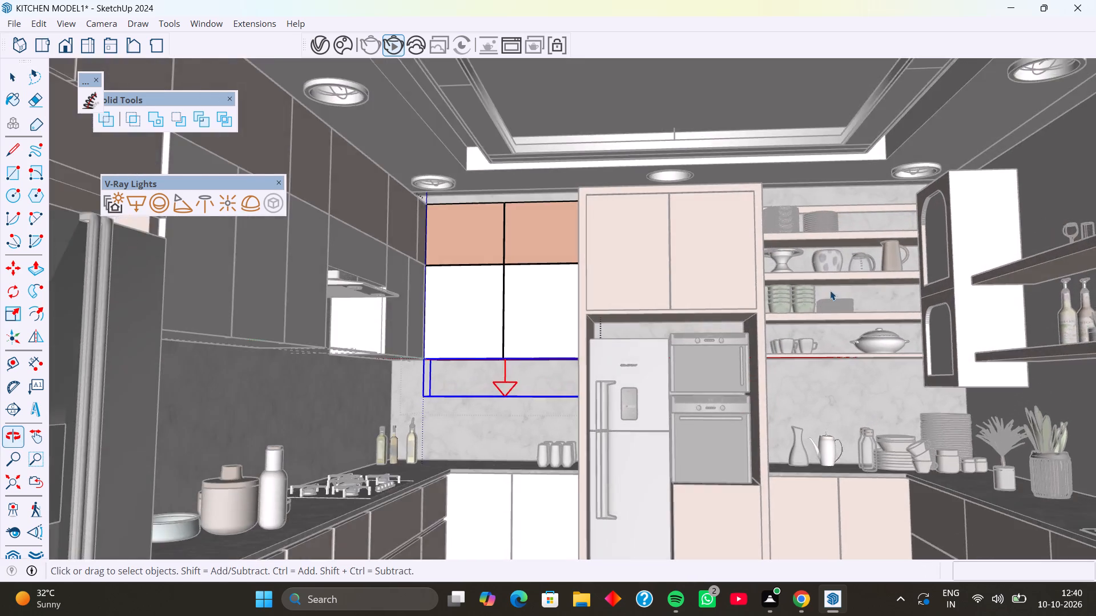
pyautogui.scroll(12, 833, 274)
pyautogui.click(762, 219)
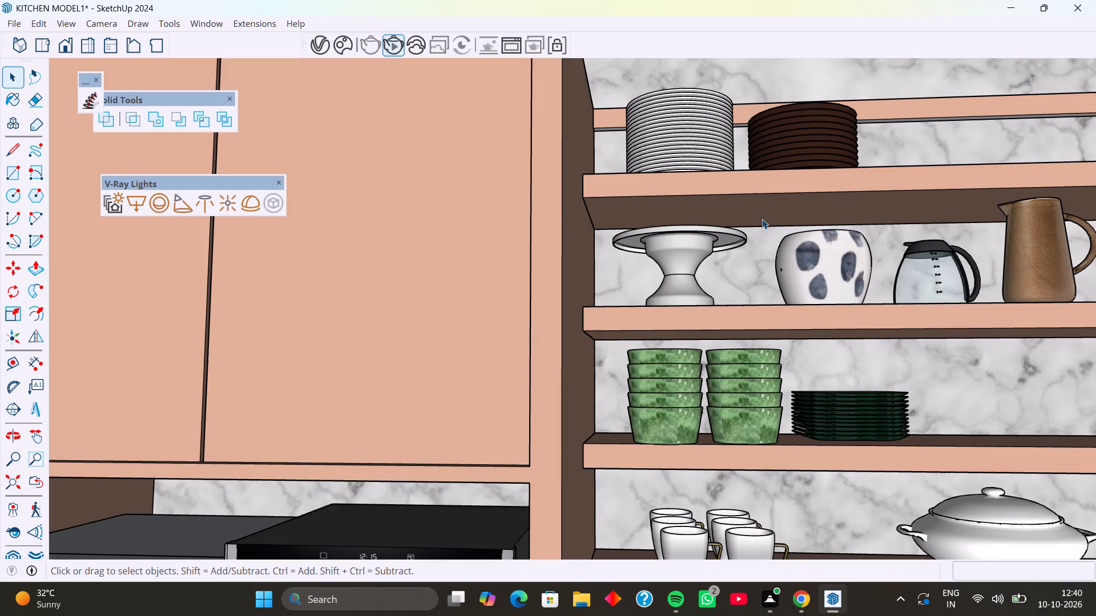
pyautogui.click(762, 219)
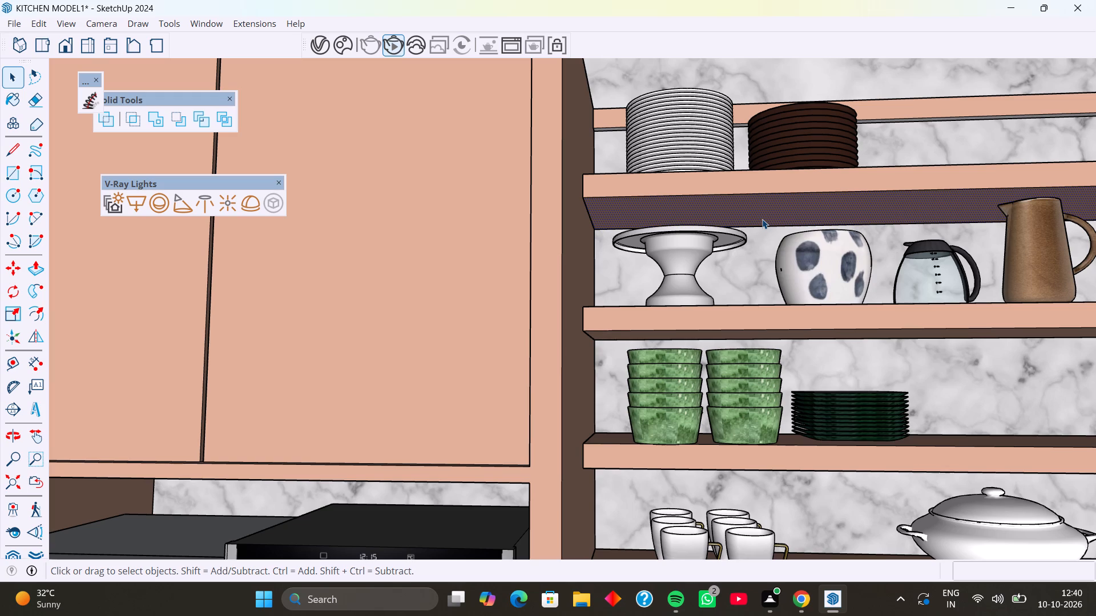
pyautogui.scroll(-4, 440, 231)
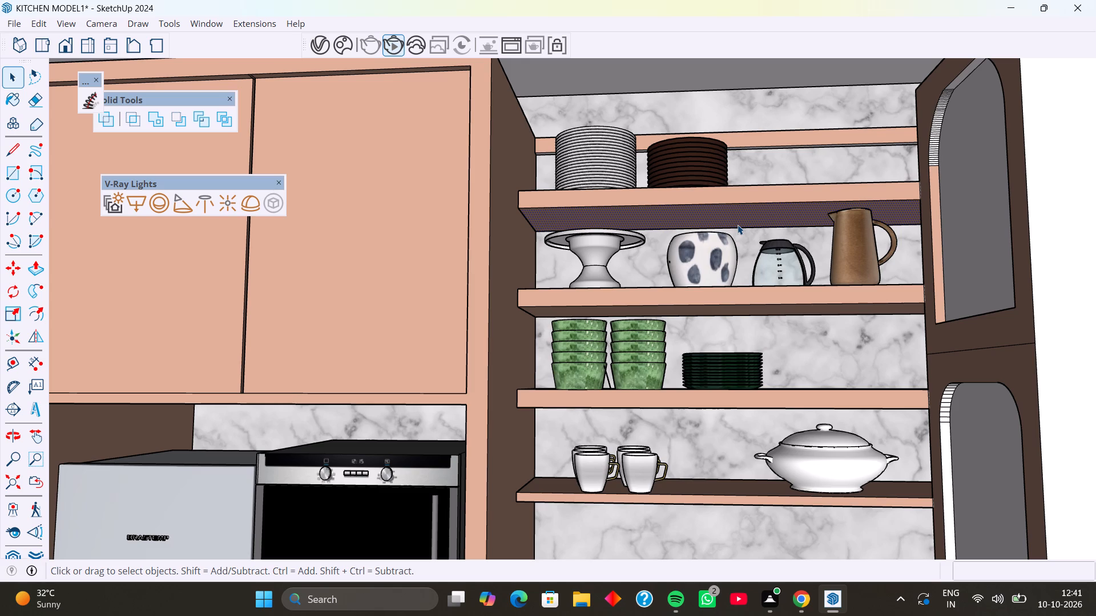
pyautogui.scroll(3, 738, 225)
pyautogui.moveTo(738, 225); pyautogui.dragTo(743, 148, button='middle')
pyautogui.scroll(3, 735, 224)
pyautogui.click(734, 224)
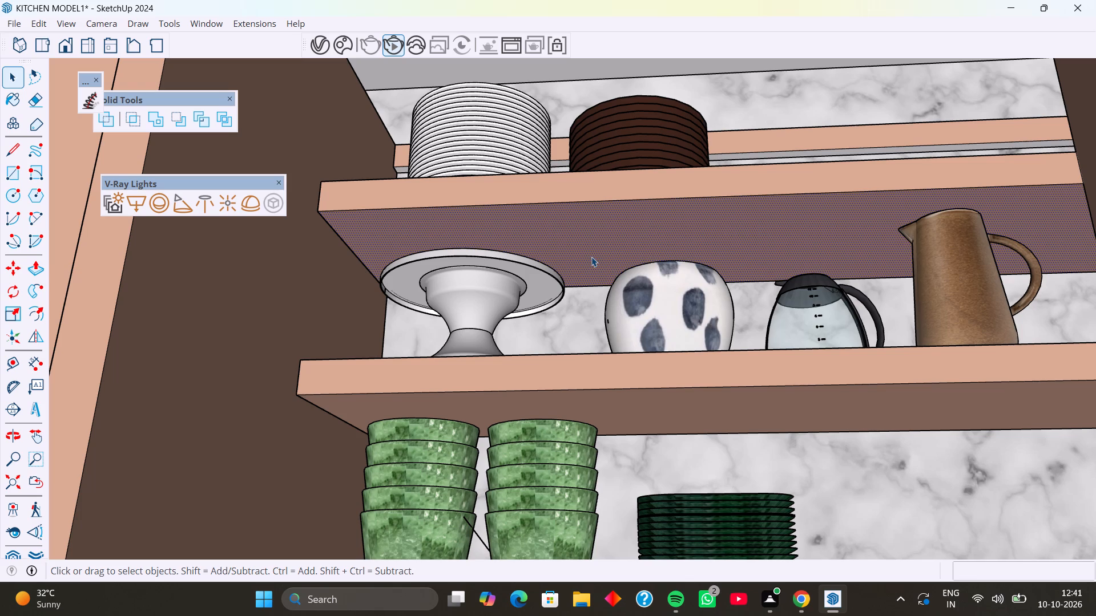
pyautogui.scroll(-4, 664, 239)
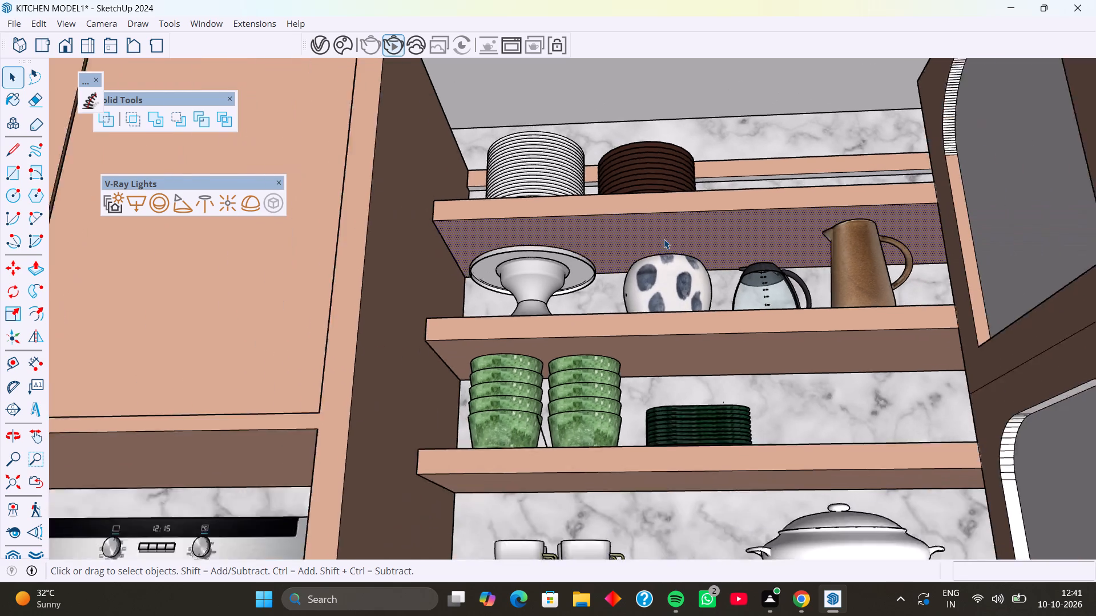
pyautogui.scroll(-2, 664, 239)
pyautogui.moveTo(659, 269); pyautogui.dragTo(679, 317, button='middle')
pyautogui.tripleClick(706, 224)
pyautogui.doubleClick(706, 224)
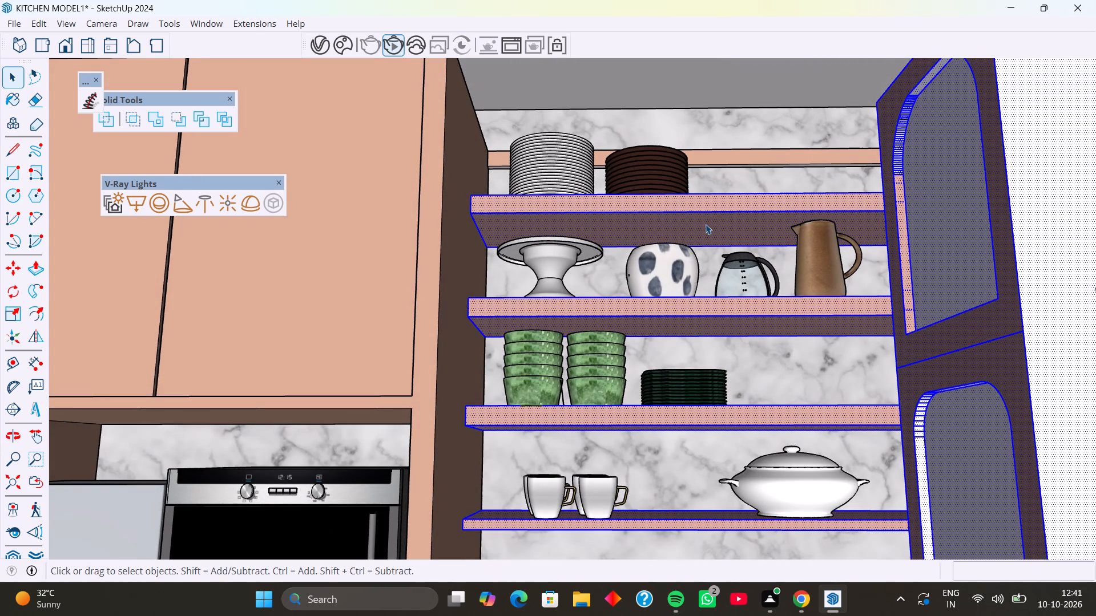
pyautogui.rightClick(706, 224)
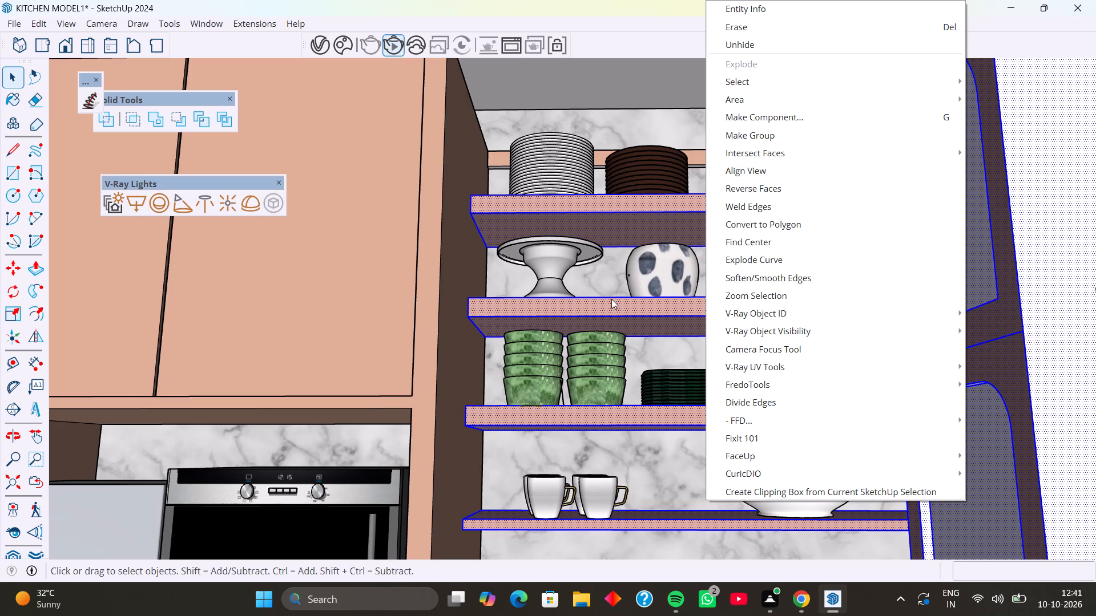
pyautogui.click(756, 139)
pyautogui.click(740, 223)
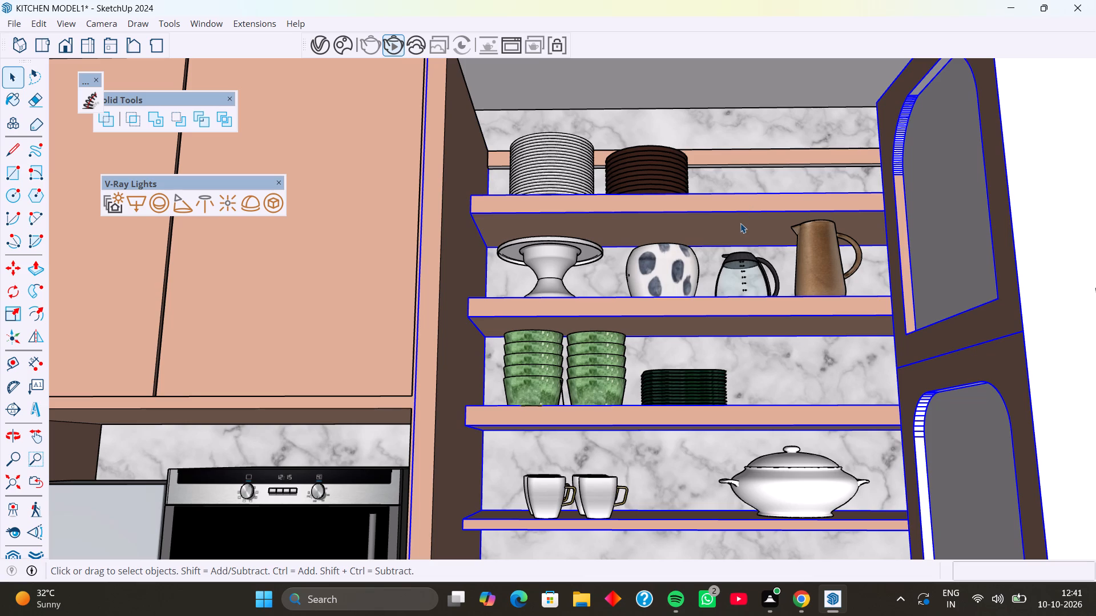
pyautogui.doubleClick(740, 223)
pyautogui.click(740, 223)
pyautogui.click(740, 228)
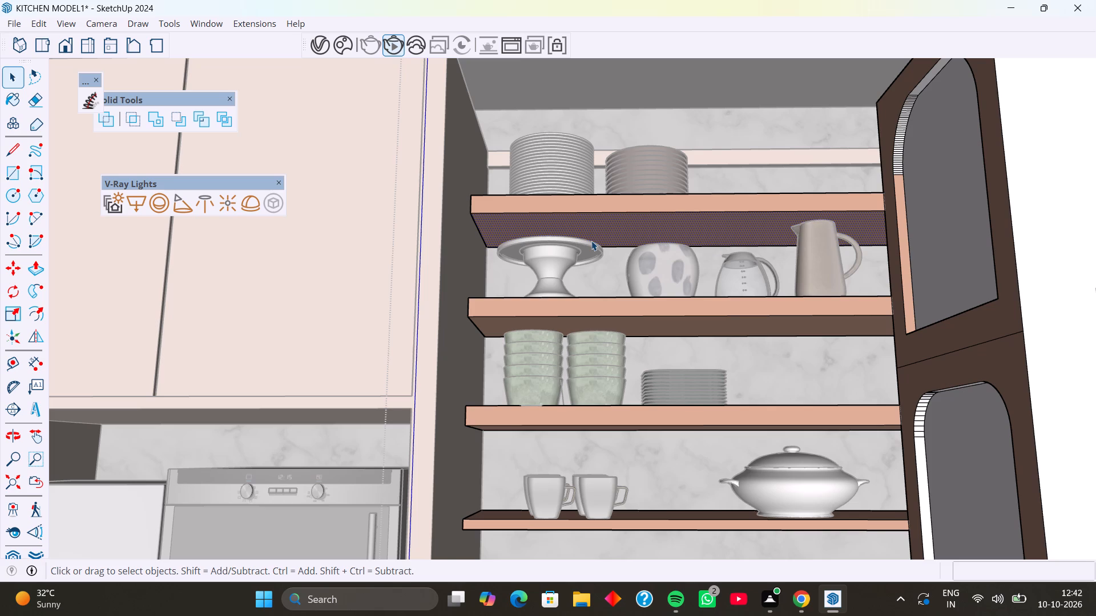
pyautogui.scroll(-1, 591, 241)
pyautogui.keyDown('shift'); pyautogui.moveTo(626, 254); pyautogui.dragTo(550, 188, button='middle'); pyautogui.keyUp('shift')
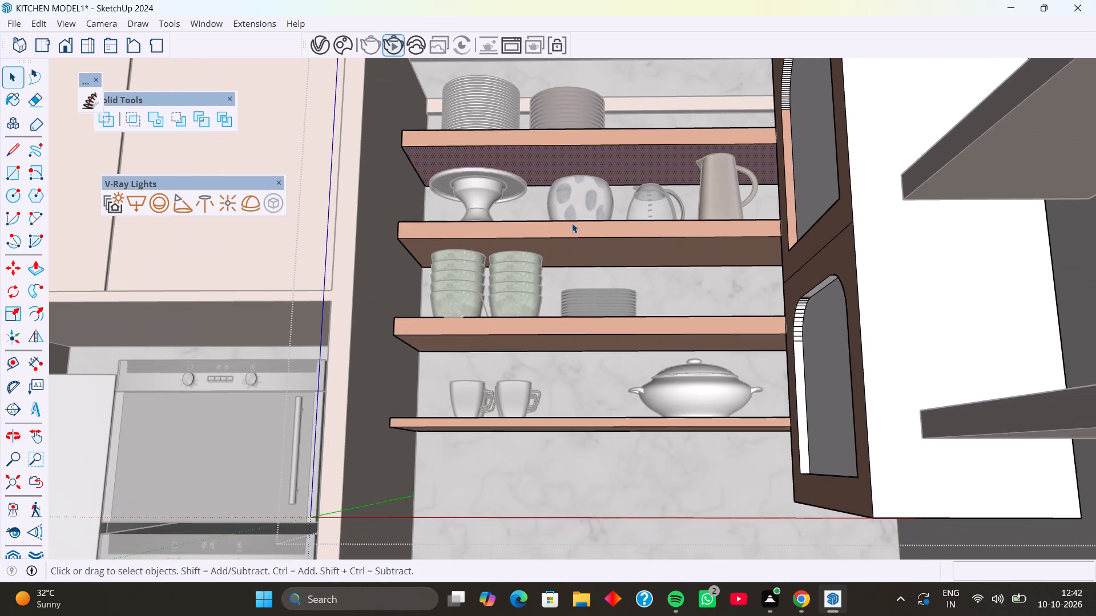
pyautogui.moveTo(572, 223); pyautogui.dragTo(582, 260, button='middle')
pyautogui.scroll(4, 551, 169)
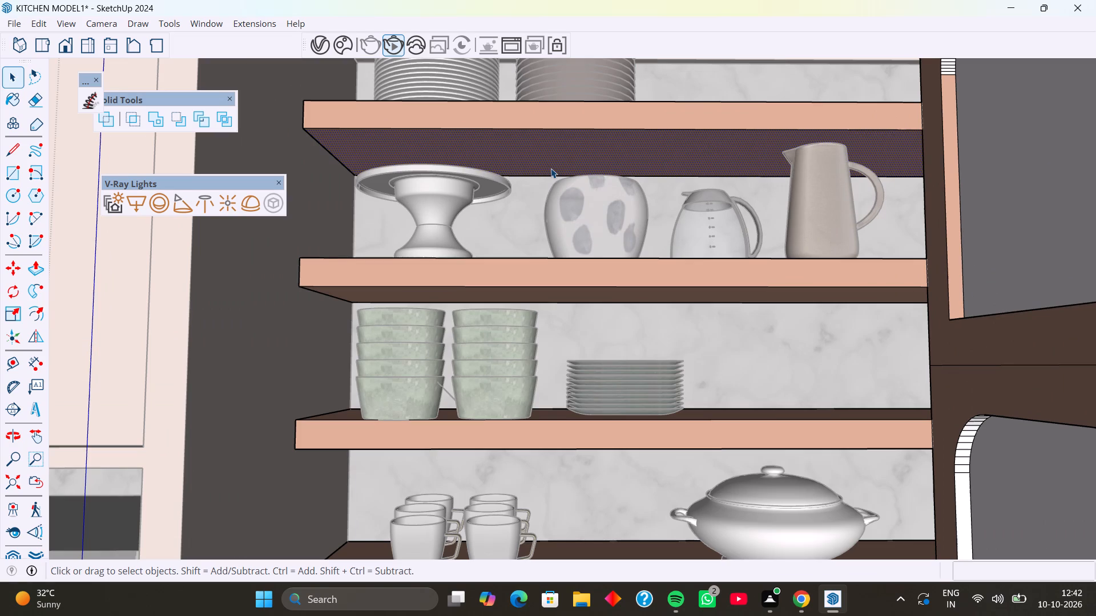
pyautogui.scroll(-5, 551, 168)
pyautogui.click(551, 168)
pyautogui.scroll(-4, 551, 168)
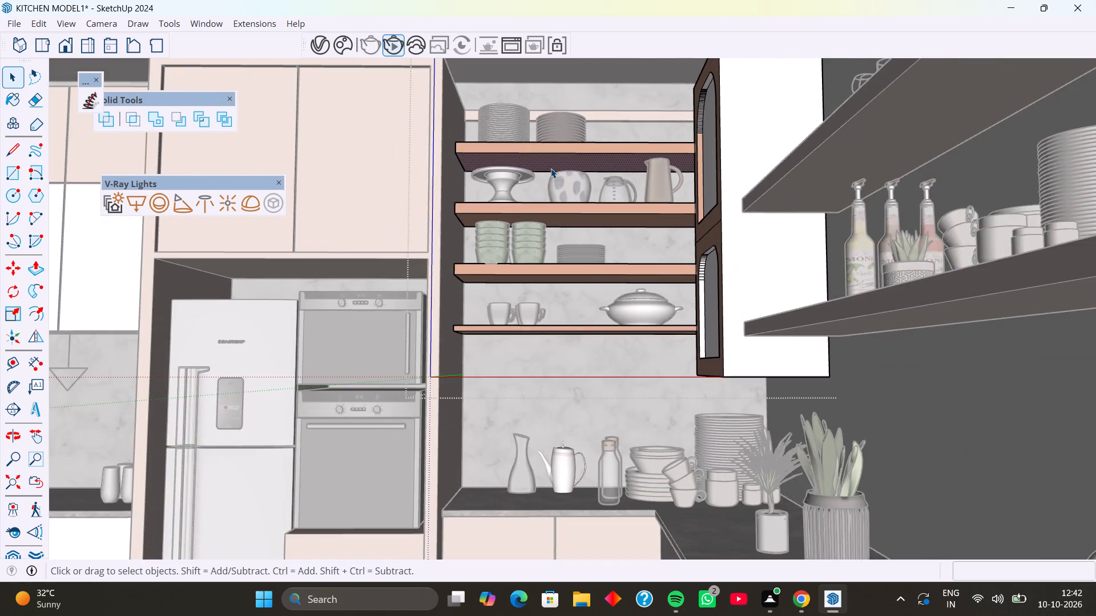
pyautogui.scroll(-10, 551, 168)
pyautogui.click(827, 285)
# Draw a V-Ray rectangle light corner to corner across the underside of the open shelf that carries the stacked plates.
pyautogui.scroll(7, 519, 204)
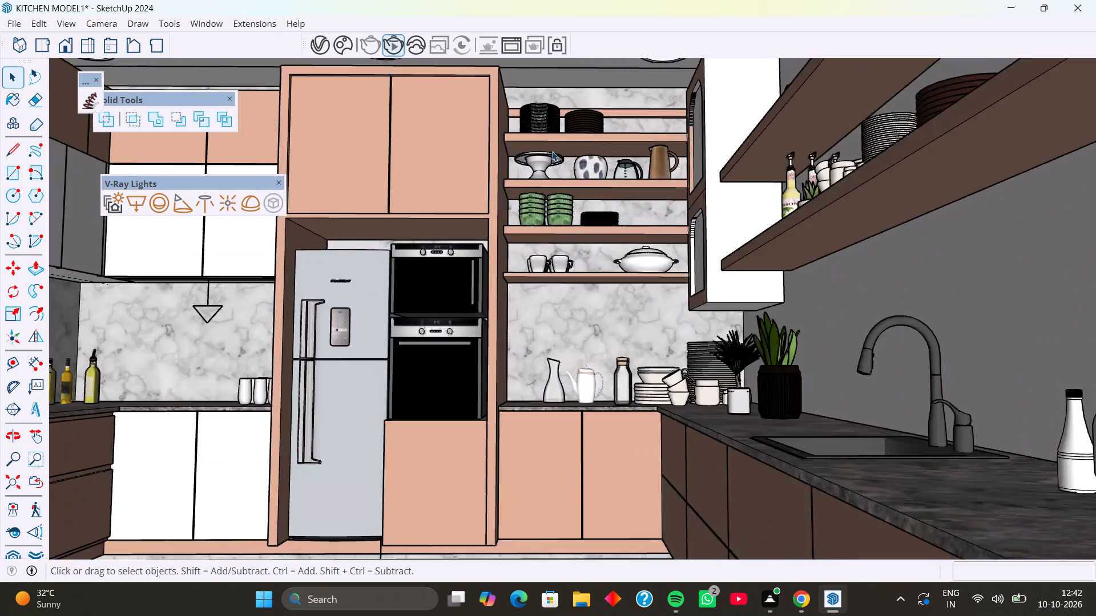
pyautogui.scroll(13, 552, 151)
pyautogui.click(564, 150)
pyautogui.moveTo(593, 179); pyautogui.dragTo(573, 153, button='middle')
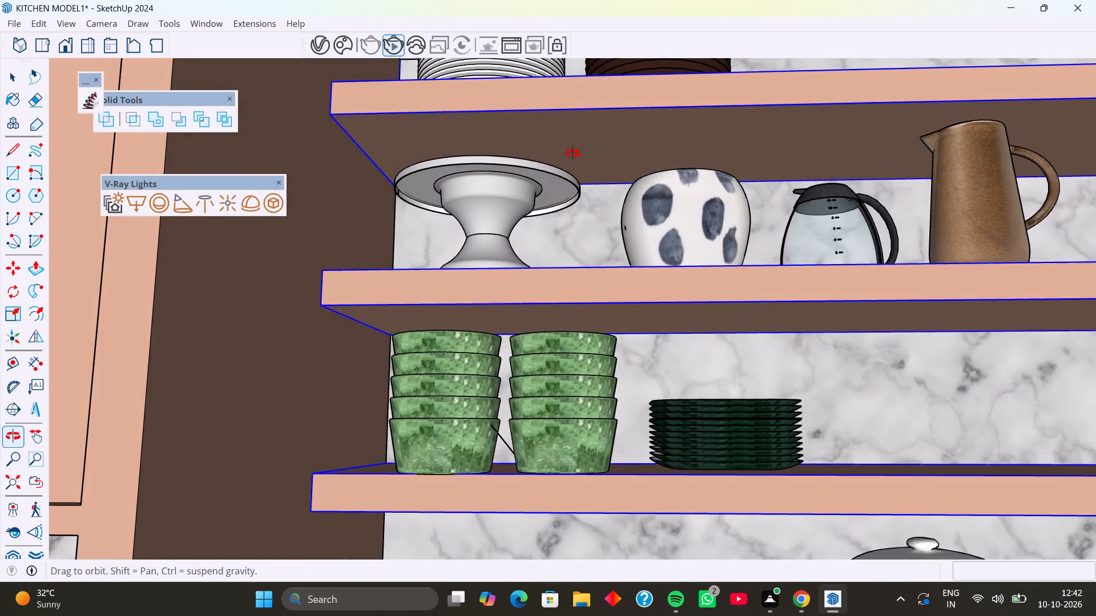
pyautogui.moveTo(573, 153); pyautogui.dragTo(562, 124, button='middle')
pyautogui.scroll(2, 572, 157)
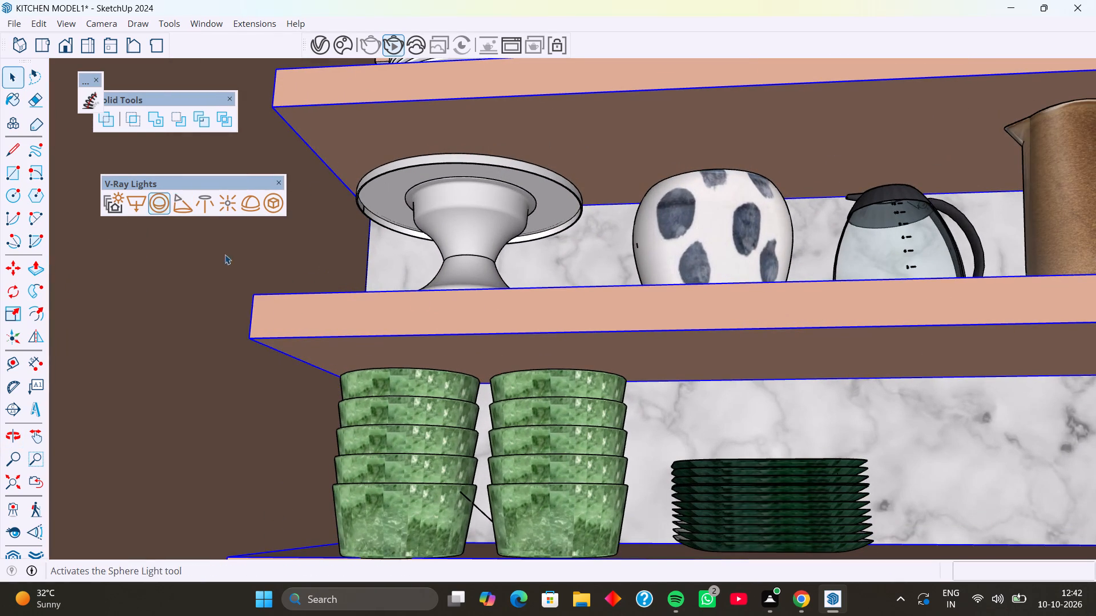
pyautogui.click(131, 202)
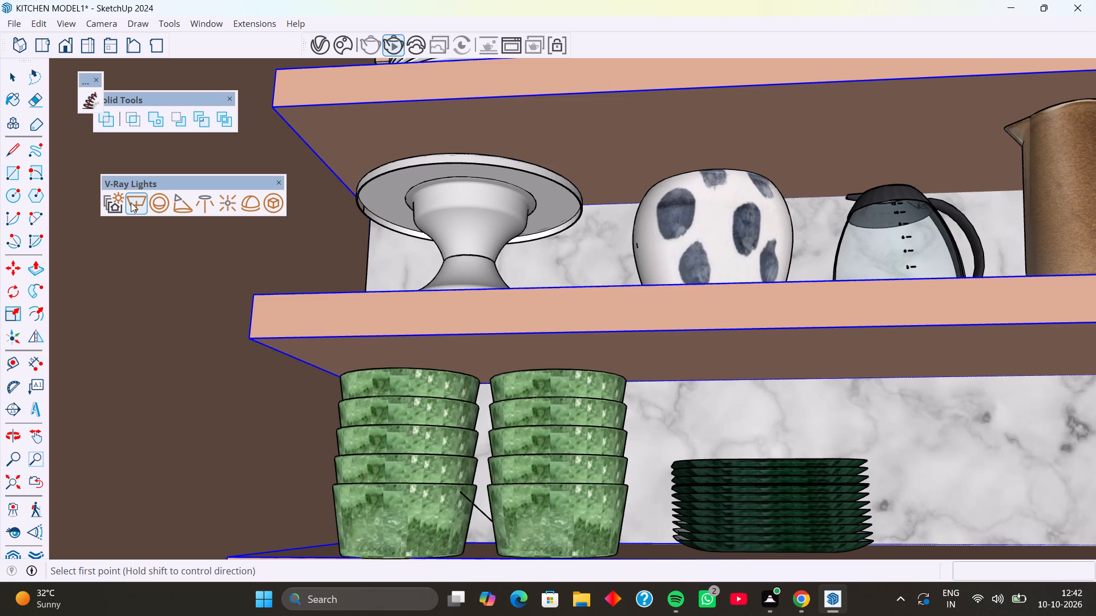
pyautogui.scroll(1, 131, 202)
pyautogui.click(275, 111)
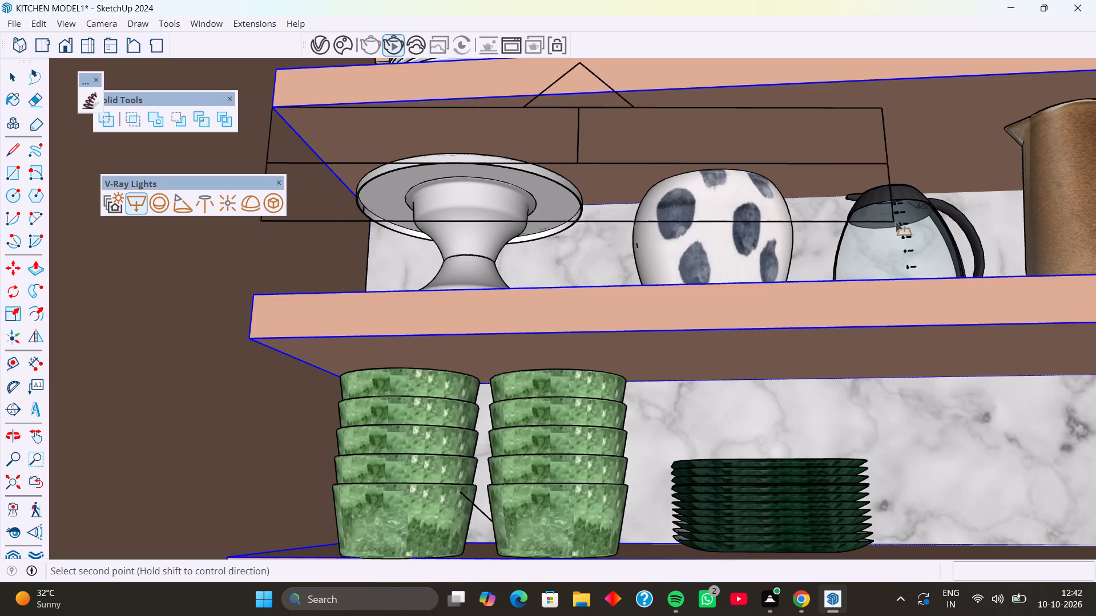
pyautogui.scroll(-3, 966, 200)
pyautogui.moveTo(966, 200); pyautogui.dragTo(647, 273, button='middle')
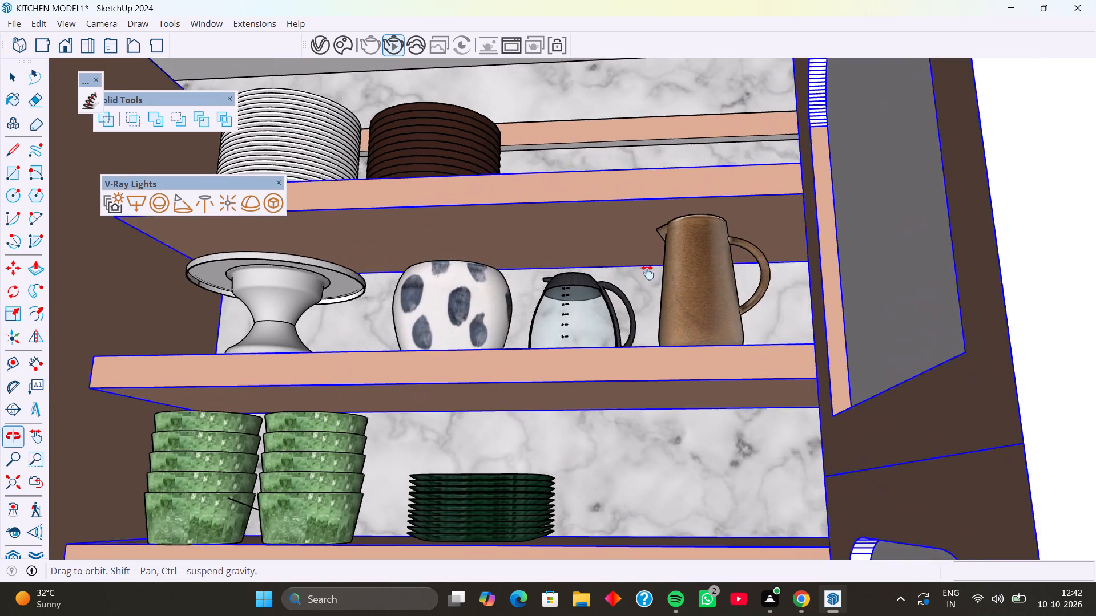
pyautogui.moveTo(647, 273); pyautogui.dragTo(640, 273, button='middle')
pyautogui.moveTo(742, 283); pyautogui.dragTo(800, 266, button='middle')
pyautogui.scroll(7, 760, 287)
pyautogui.moveTo(761, 283); pyautogui.dragTo(828, 293, button='middle')
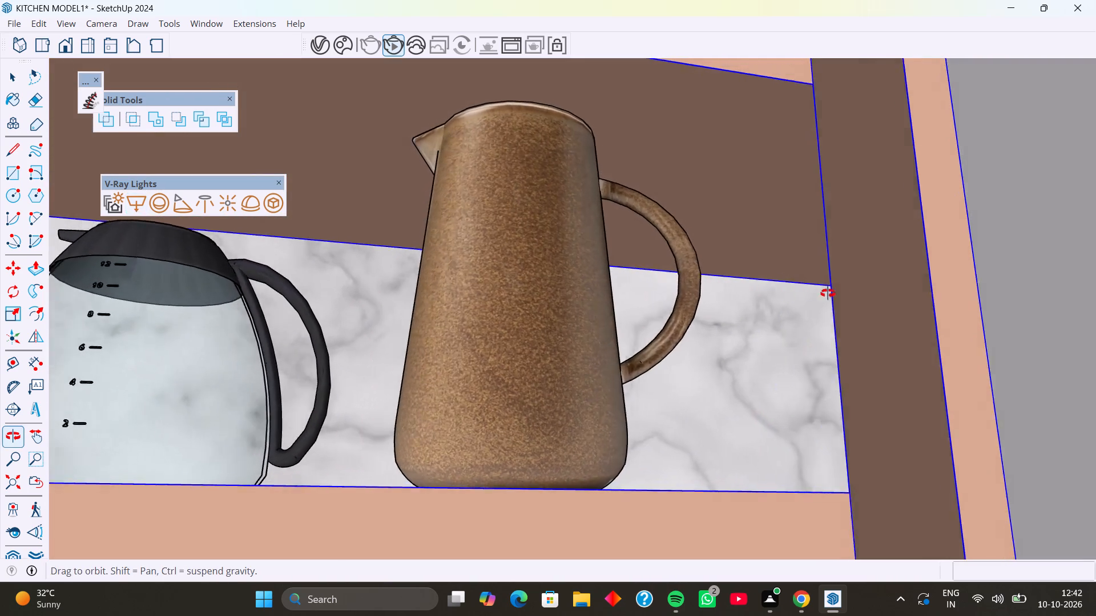
pyautogui.moveTo(828, 293); pyautogui.dragTo(876, 299, button='middle')
pyautogui.moveTo(707, 350); pyautogui.dragTo(845, 359, button='middle')
pyautogui.moveTo(672, 340); pyautogui.dragTo(688, 416, button='middle')
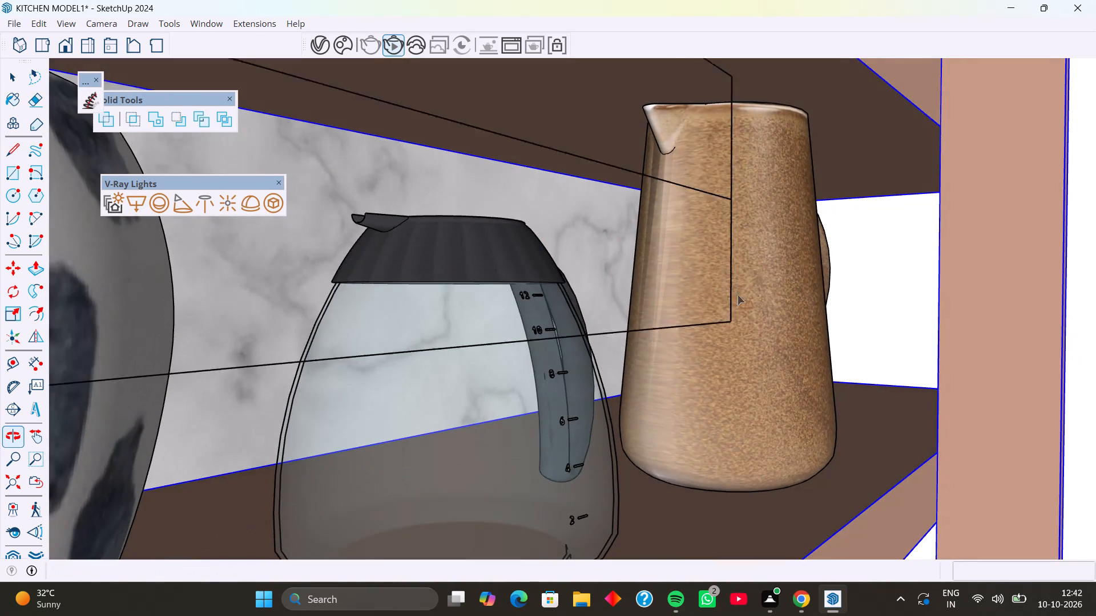
pyautogui.press('k')
pyautogui.scroll(5, 691, 245)
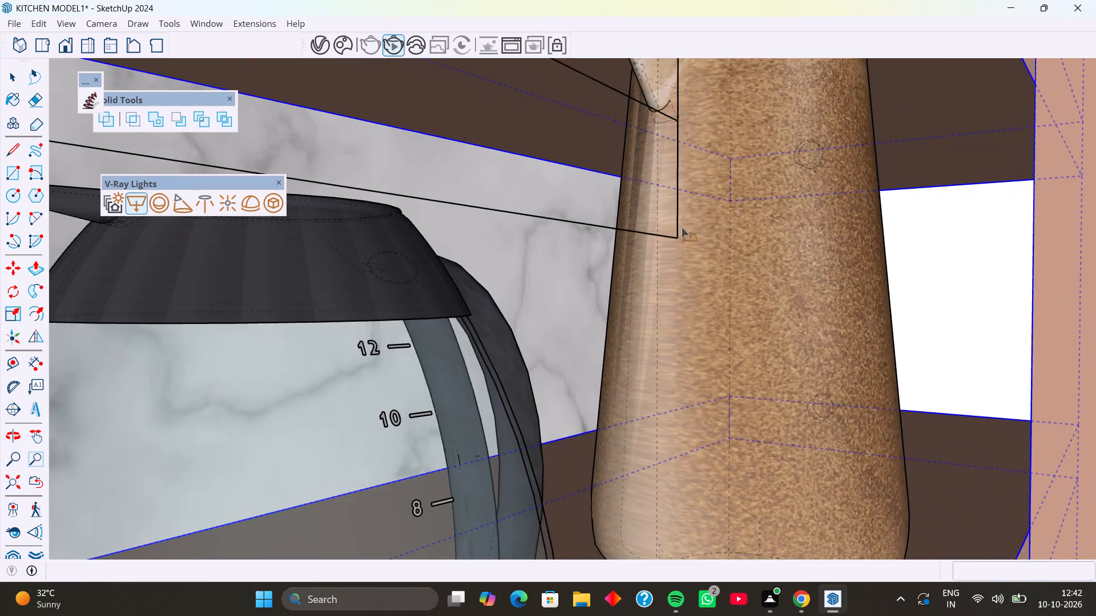
pyautogui.scroll(2, 682, 228)
pyautogui.click(736, 199)
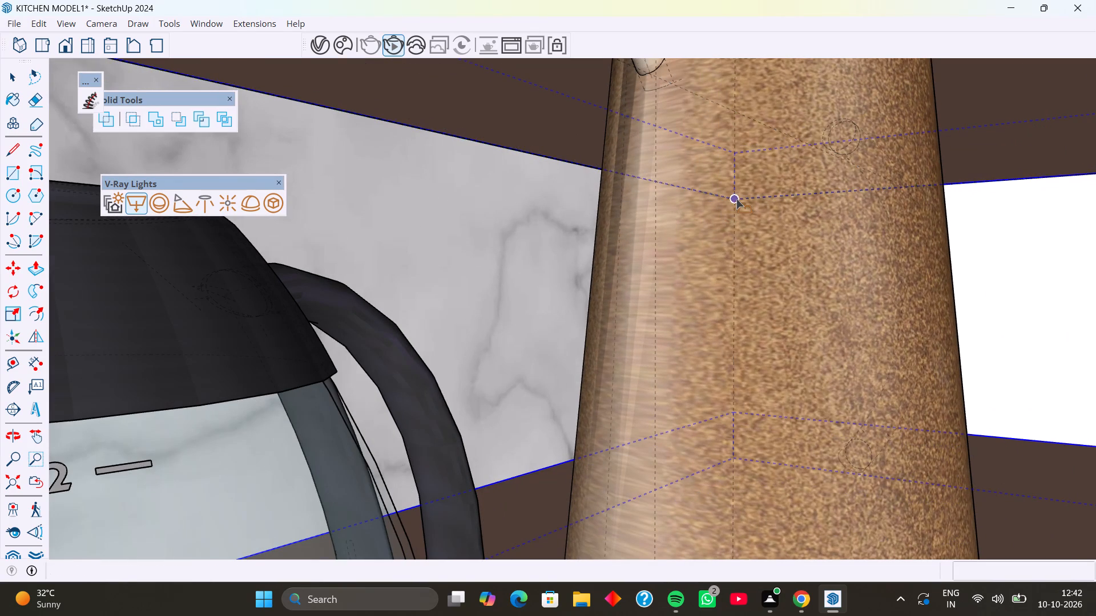
pyautogui.scroll(-9, 650, 226)
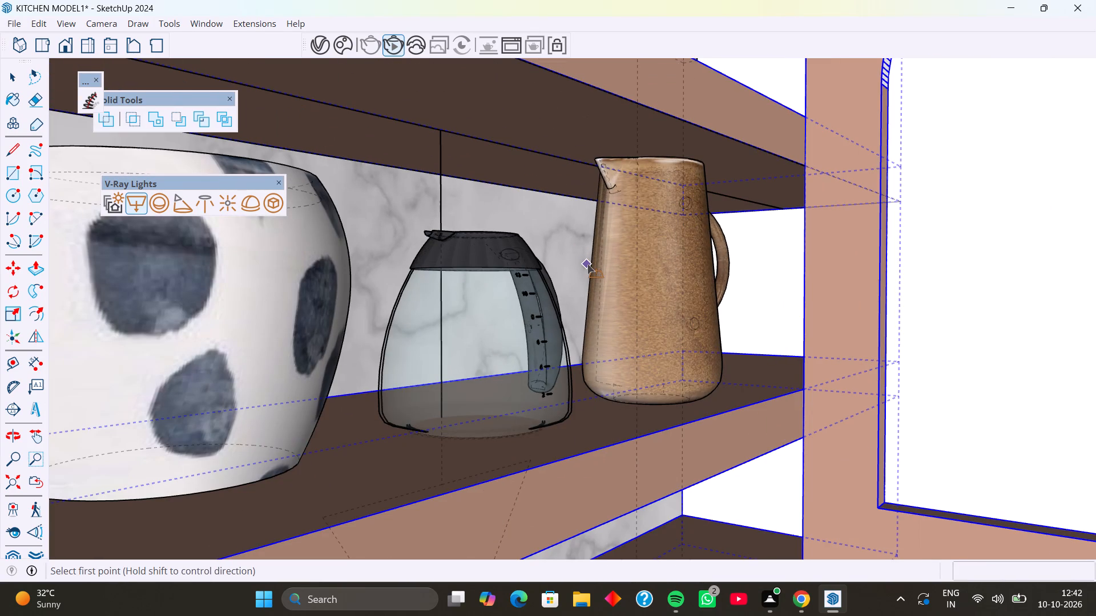
pyautogui.press('k')
pyautogui.press('space')
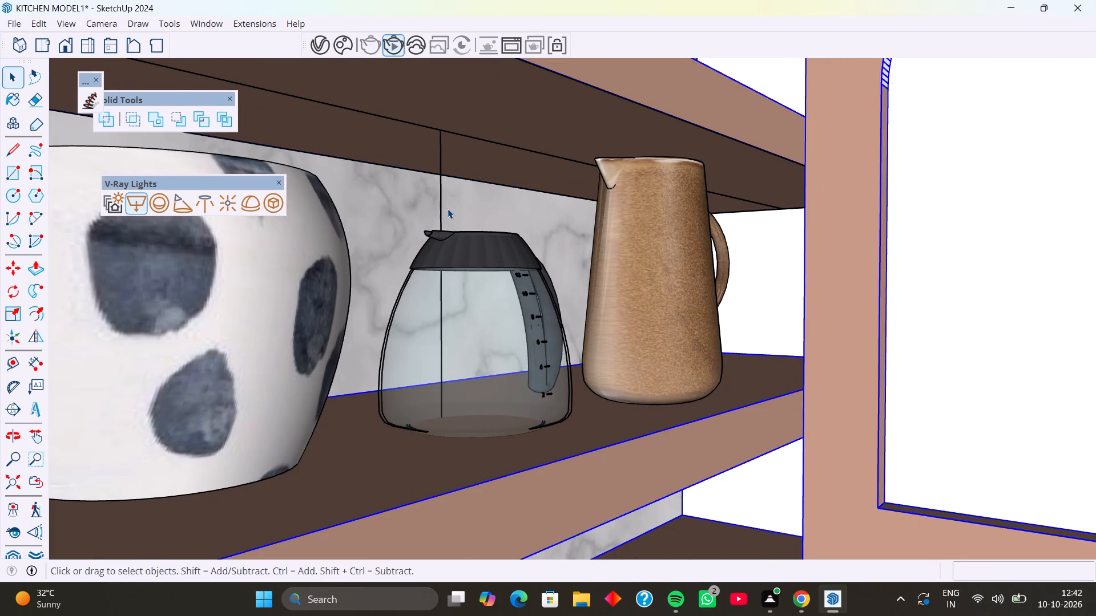
# Scale the new rectangle light under the plate shelf to about 0.22 along the blue axis.
pyautogui.click(440, 206)
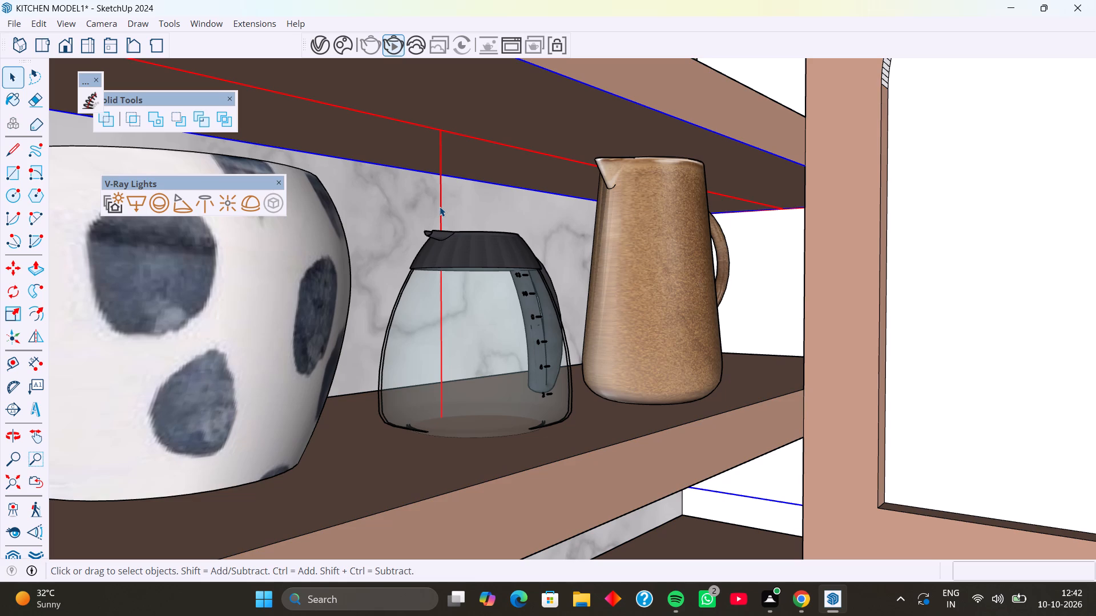
pyautogui.press('s')
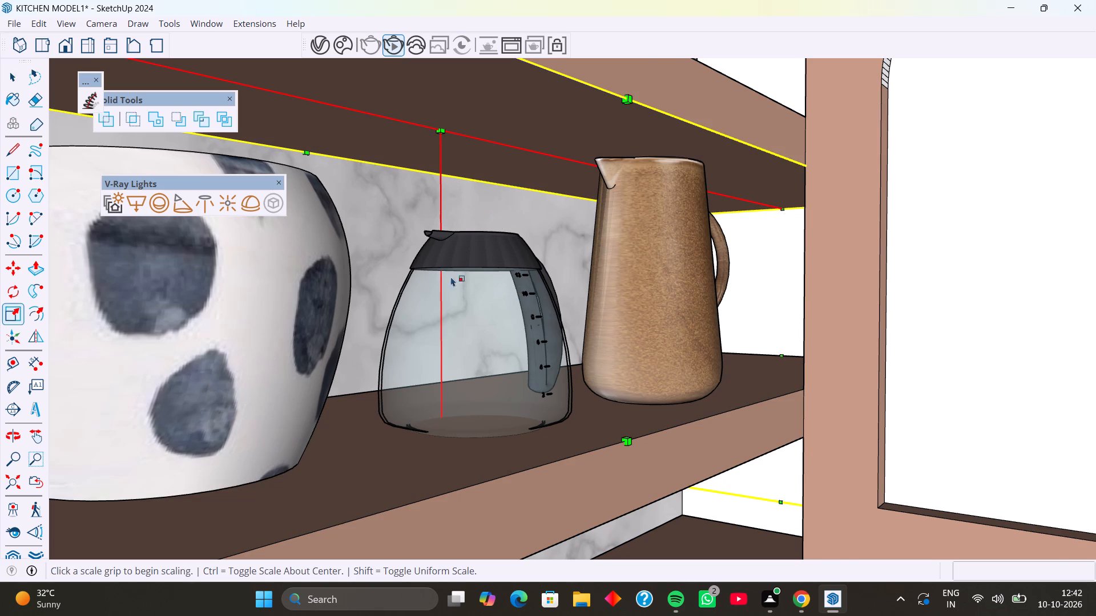
pyautogui.scroll(-6, 432, 275)
pyautogui.moveTo(479, 362); pyautogui.dragTo(411, 371, button='middle')
pyautogui.click(432, 489)
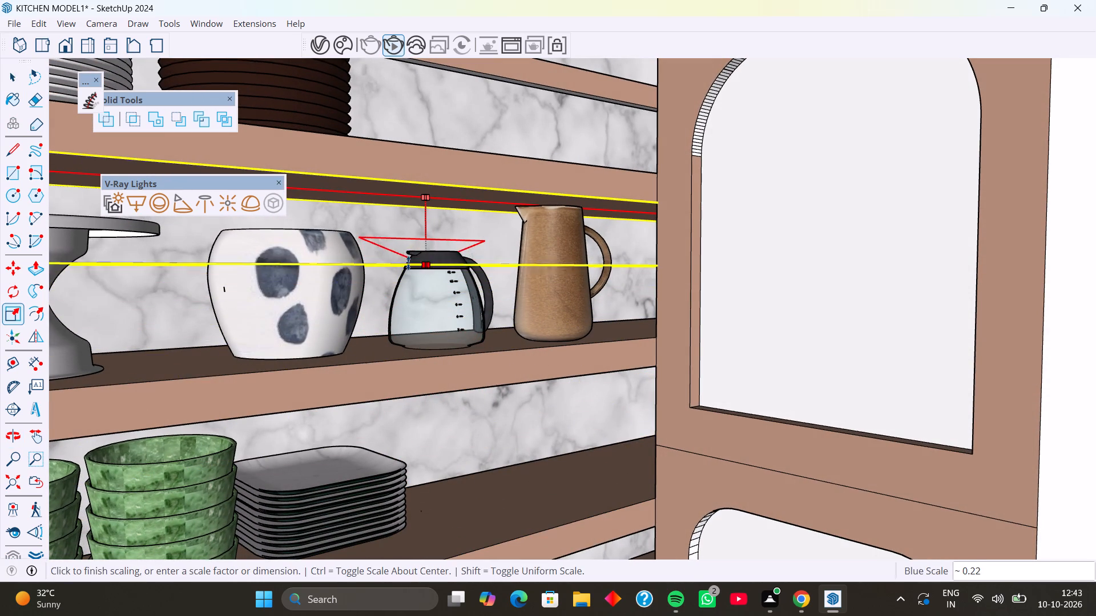
pyautogui.click(407, 251)
# Scale the rectangle light under the plate shelf to 0.87 along the green axis.
pyautogui.moveTo(450, 248); pyautogui.dragTo(460, 260, button='middle')
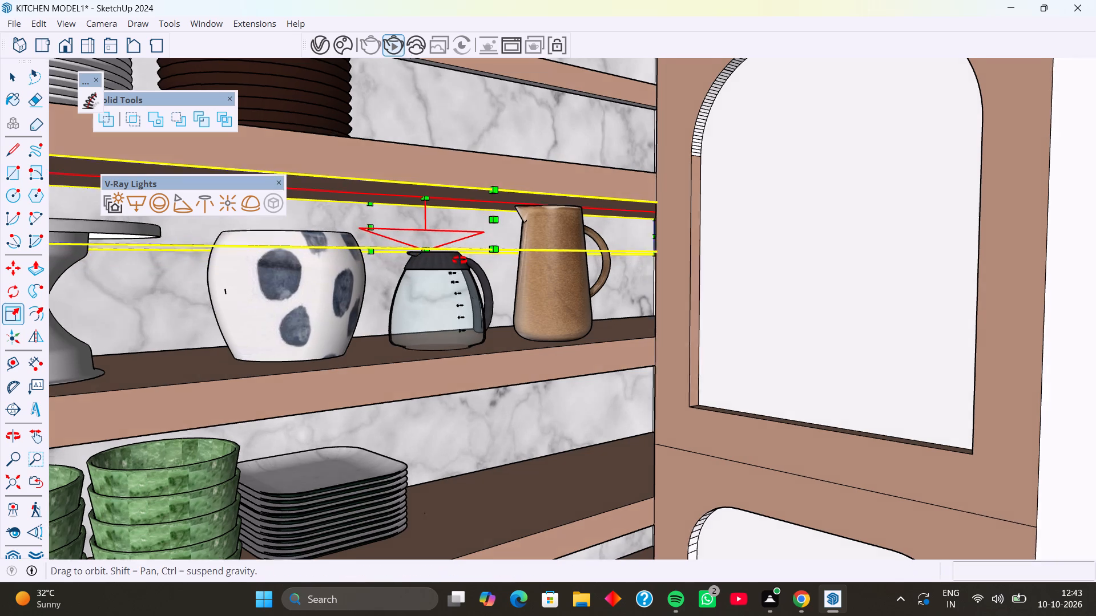
pyautogui.moveTo(460, 260); pyautogui.dragTo(436, 270, button='middle')
pyautogui.click(483, 226)
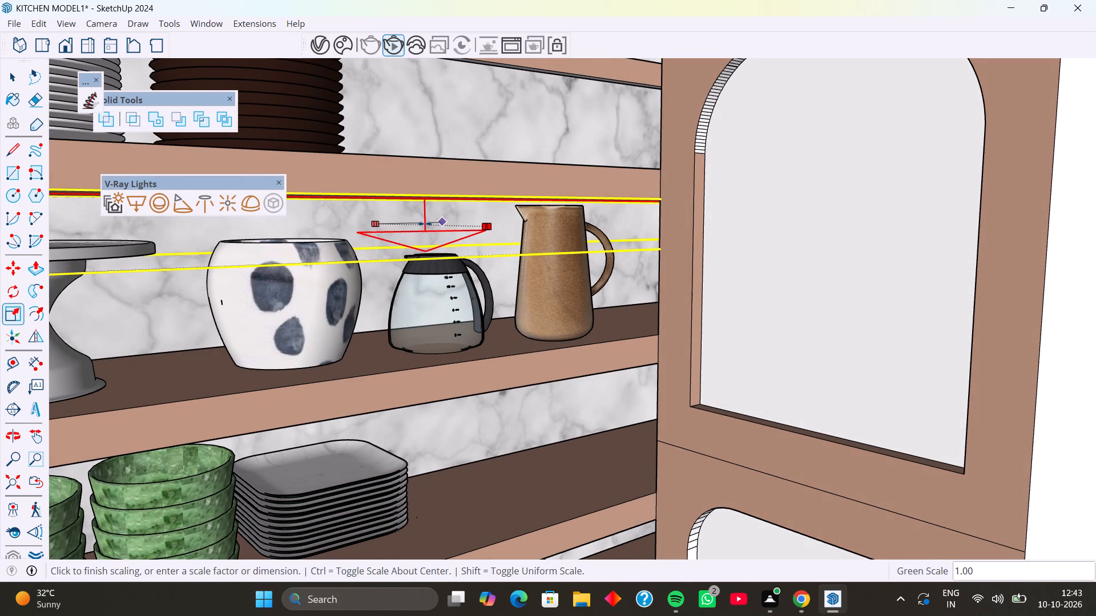
pyautogui.click(406, 228)
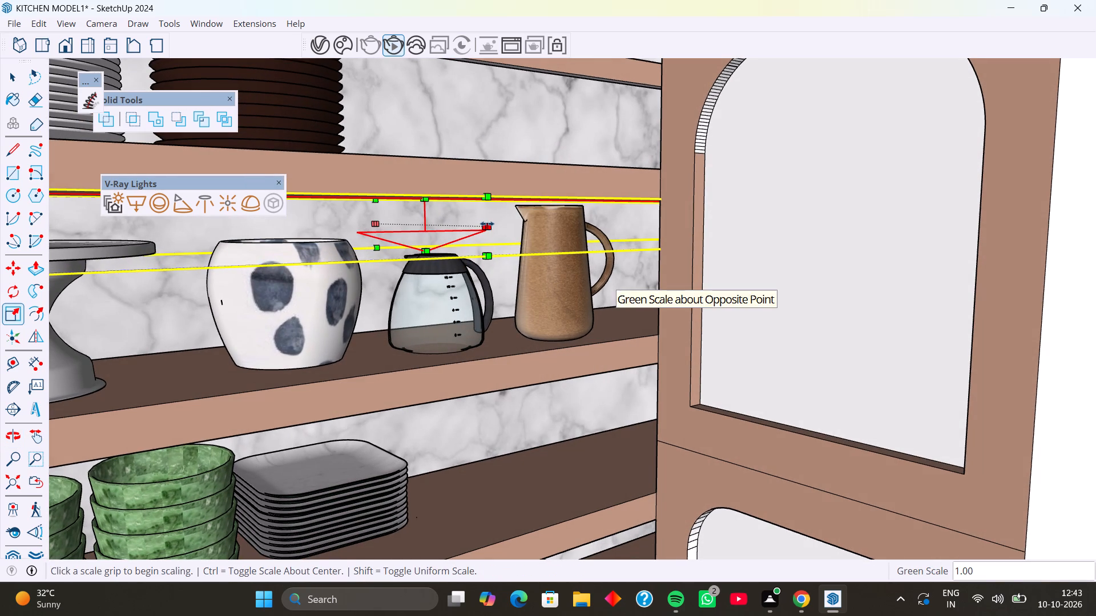
pyautogui.click(487, 224)
pyautogui.click(425, 222)
pyautogui.moveTo(460, 244); pyautogui.dragTo(533, 234, button='middle')
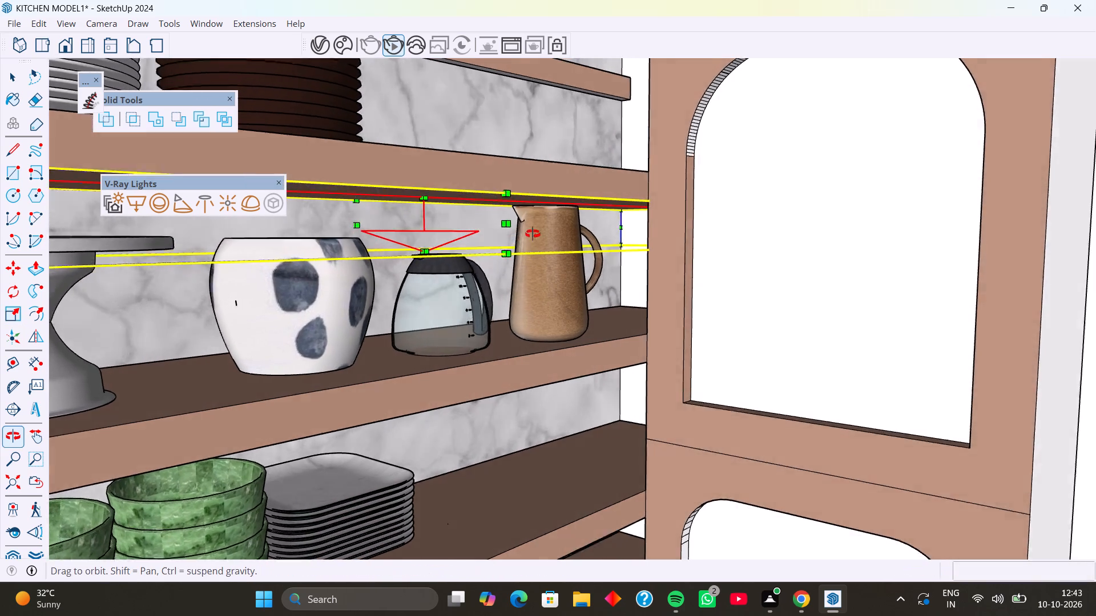
pyautogui.moveTo(533, 234); pyautogui.dragTo(555, 230, button='middle')
pyautogui.click(520, 223)
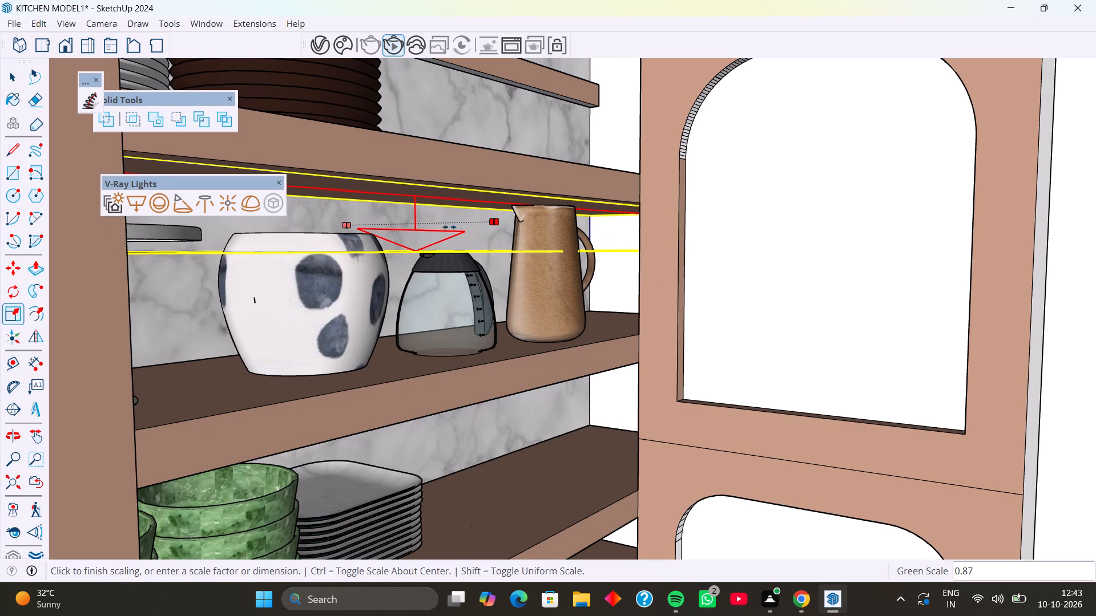
pyautogui.click(401, 230)
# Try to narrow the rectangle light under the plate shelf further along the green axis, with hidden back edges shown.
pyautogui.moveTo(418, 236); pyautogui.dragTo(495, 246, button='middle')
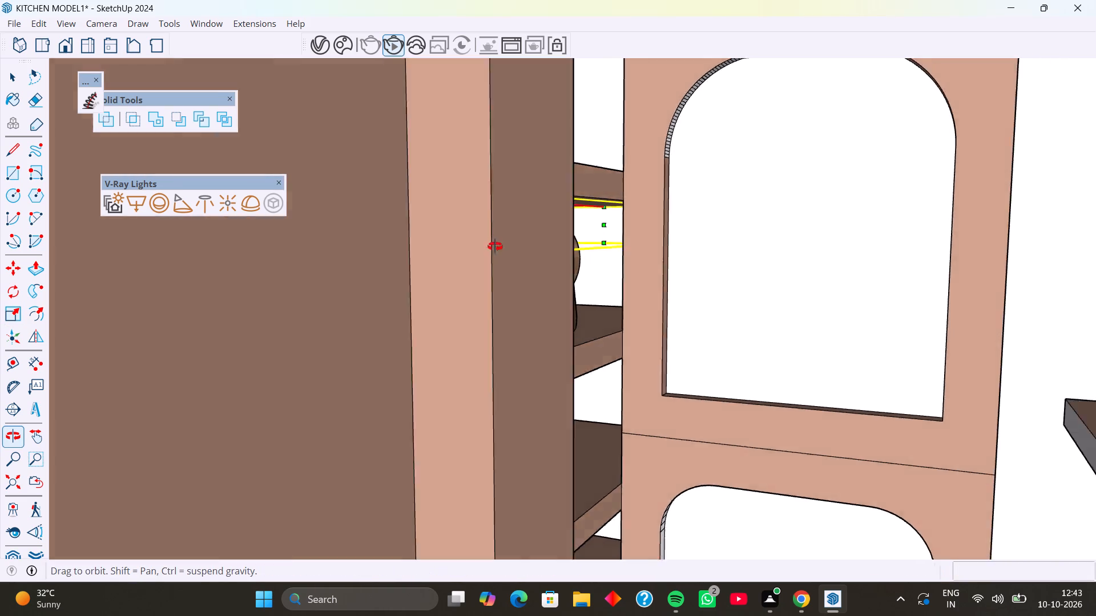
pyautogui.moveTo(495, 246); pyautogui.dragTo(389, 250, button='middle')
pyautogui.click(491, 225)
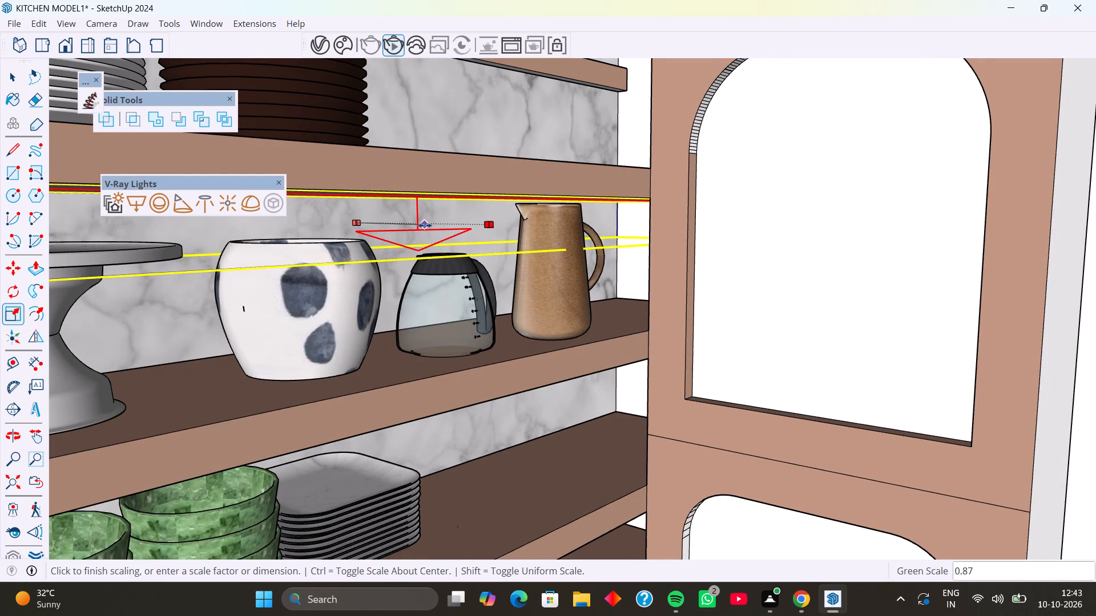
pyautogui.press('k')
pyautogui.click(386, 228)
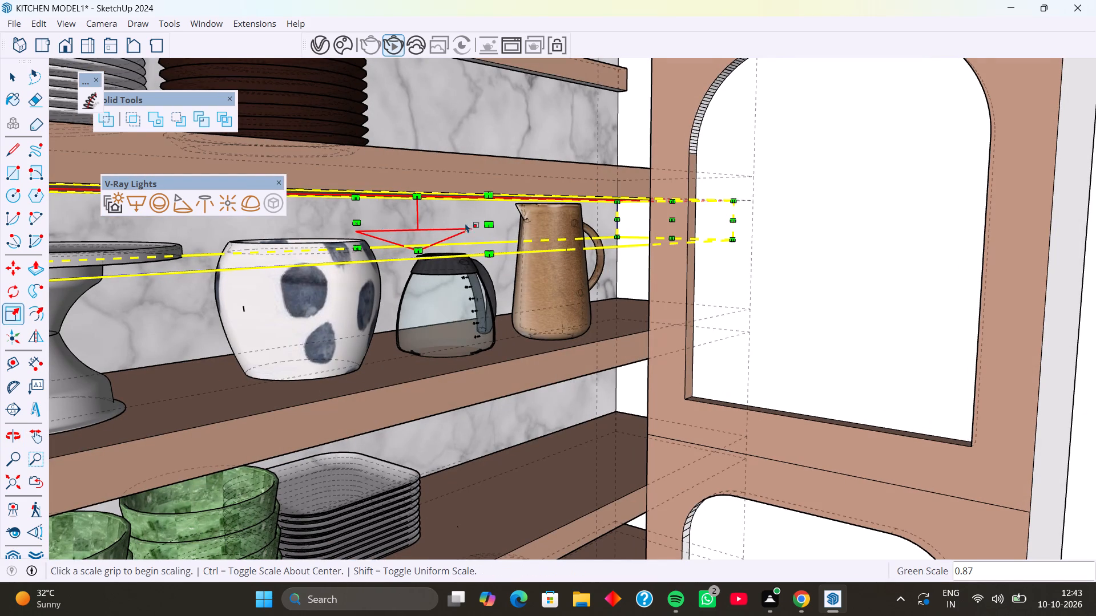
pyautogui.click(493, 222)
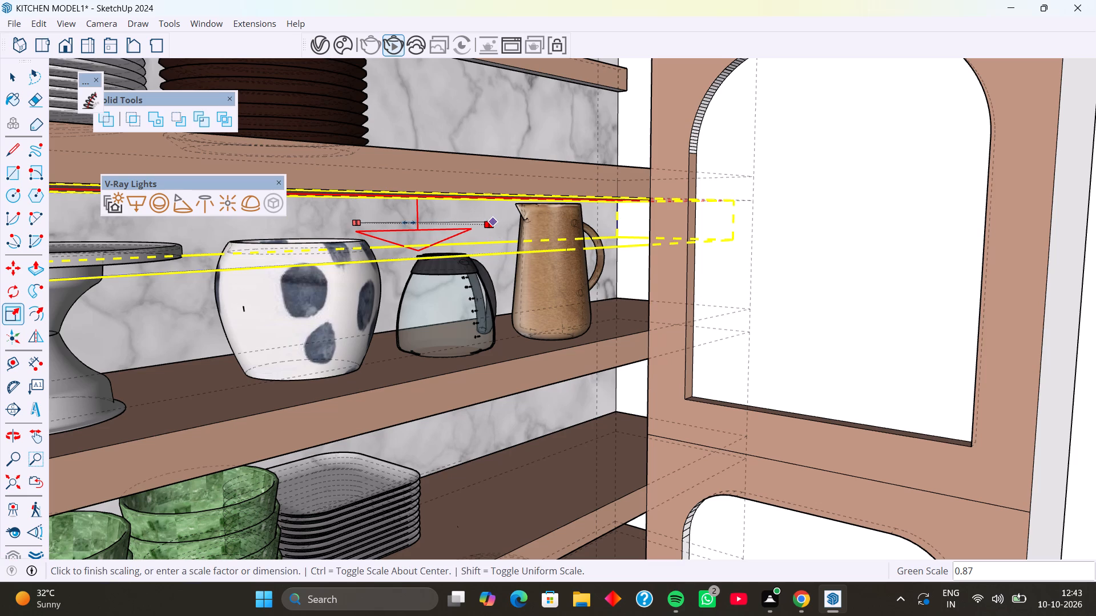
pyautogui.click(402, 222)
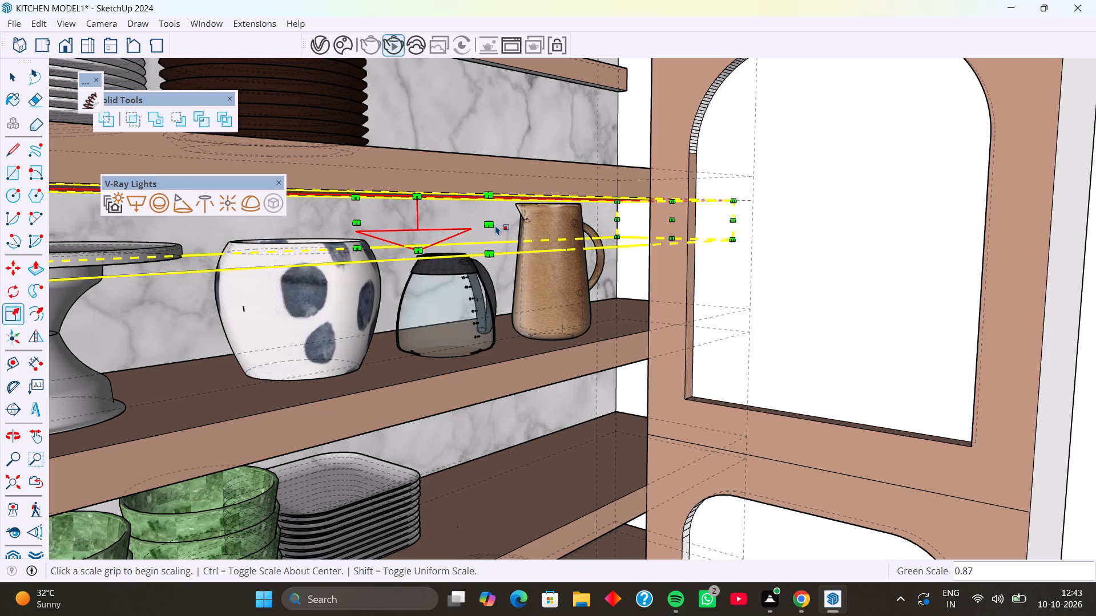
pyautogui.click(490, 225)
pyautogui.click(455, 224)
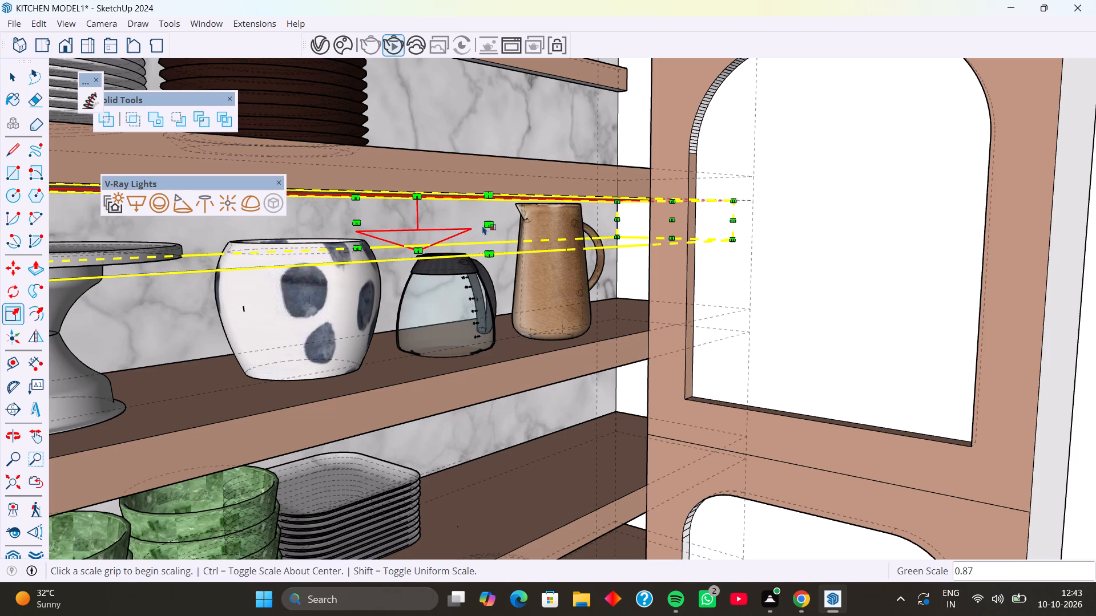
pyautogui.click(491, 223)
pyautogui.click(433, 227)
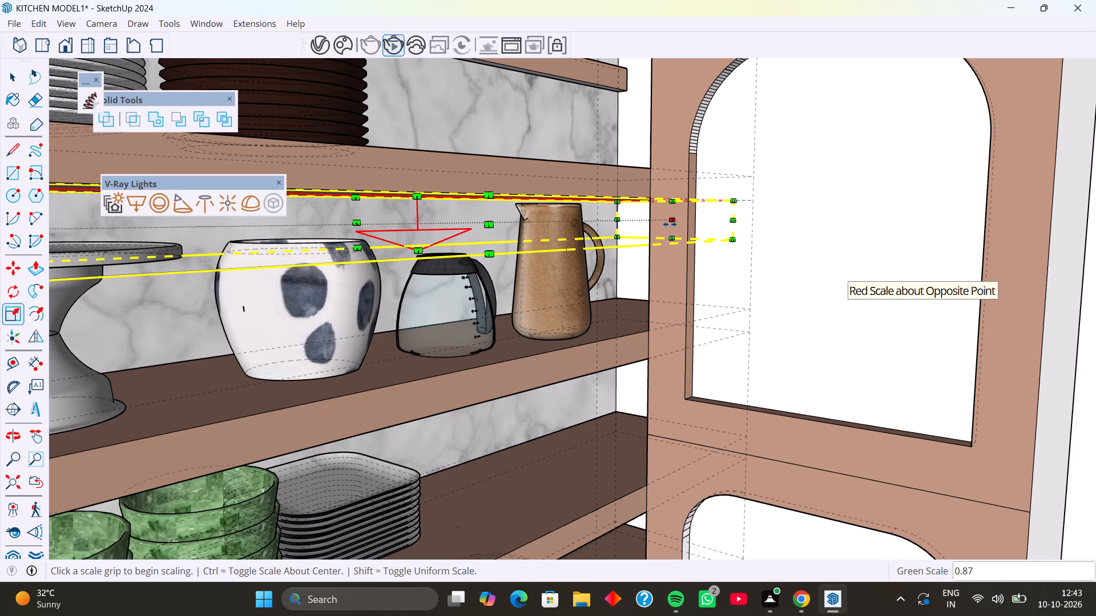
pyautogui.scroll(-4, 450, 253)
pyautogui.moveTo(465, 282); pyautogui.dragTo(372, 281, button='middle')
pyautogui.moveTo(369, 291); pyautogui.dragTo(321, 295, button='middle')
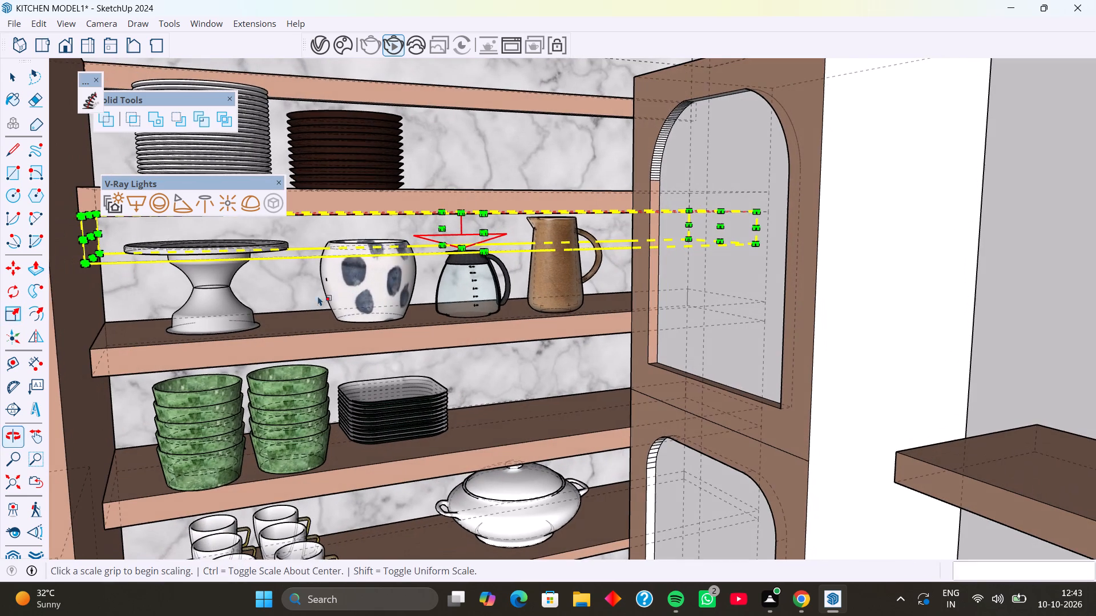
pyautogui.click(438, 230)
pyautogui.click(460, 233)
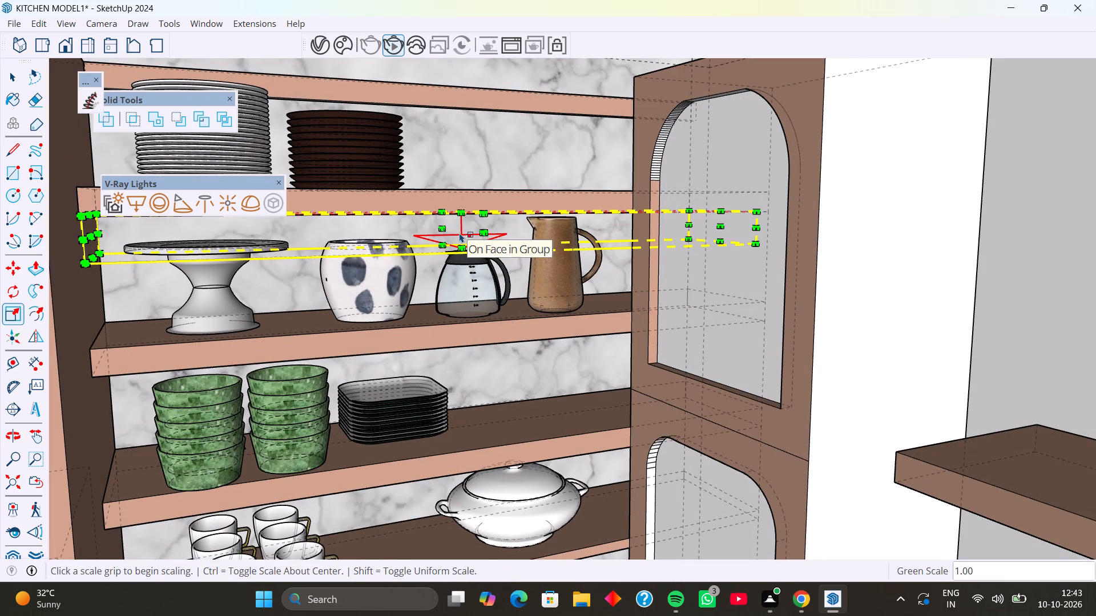
# Scale the rectangle light under the plate shelf to about 0.41 along the green axis.
pyautogui.scroll(-3, 444, 258)
pyautogui.moveTo(439, 275); pyautogui.dragTo(523, 243, button='middle')
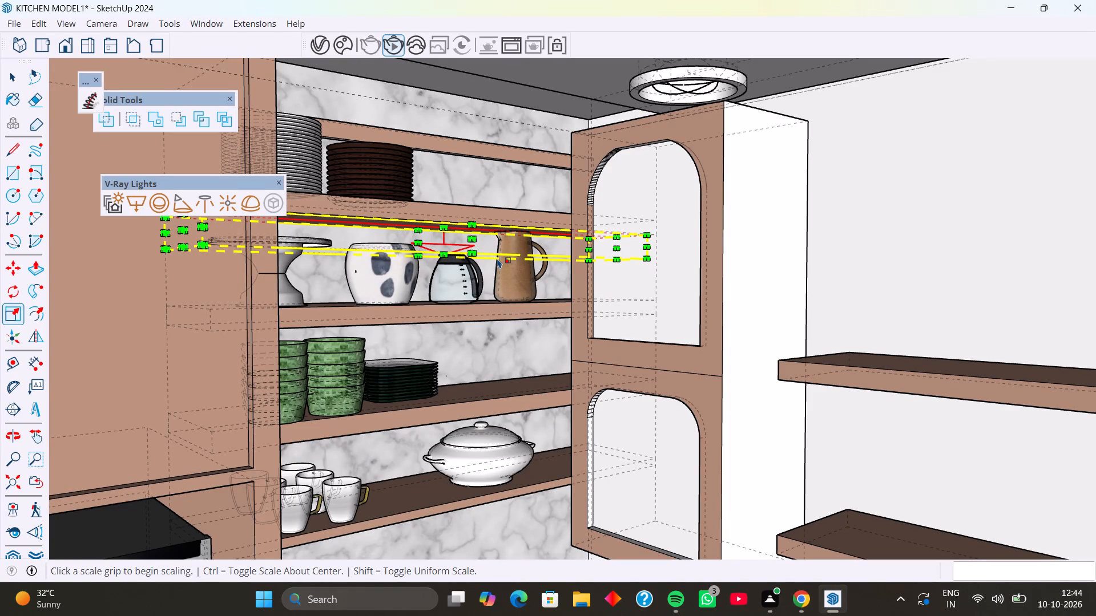
pyautogui.scroll(8, 473, 245)
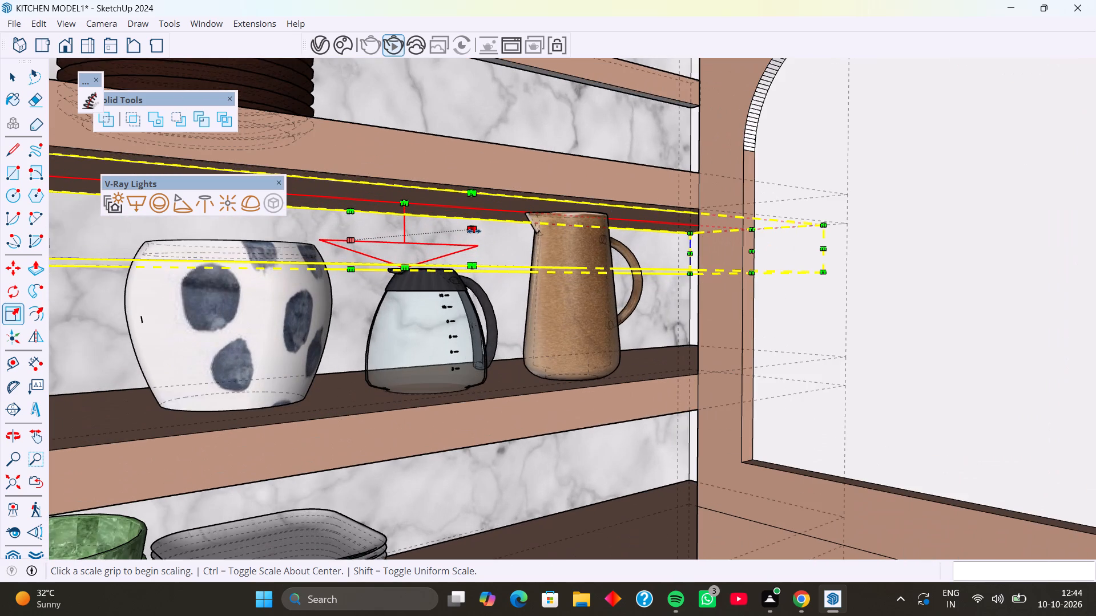
pyautogui.click(474, 231)
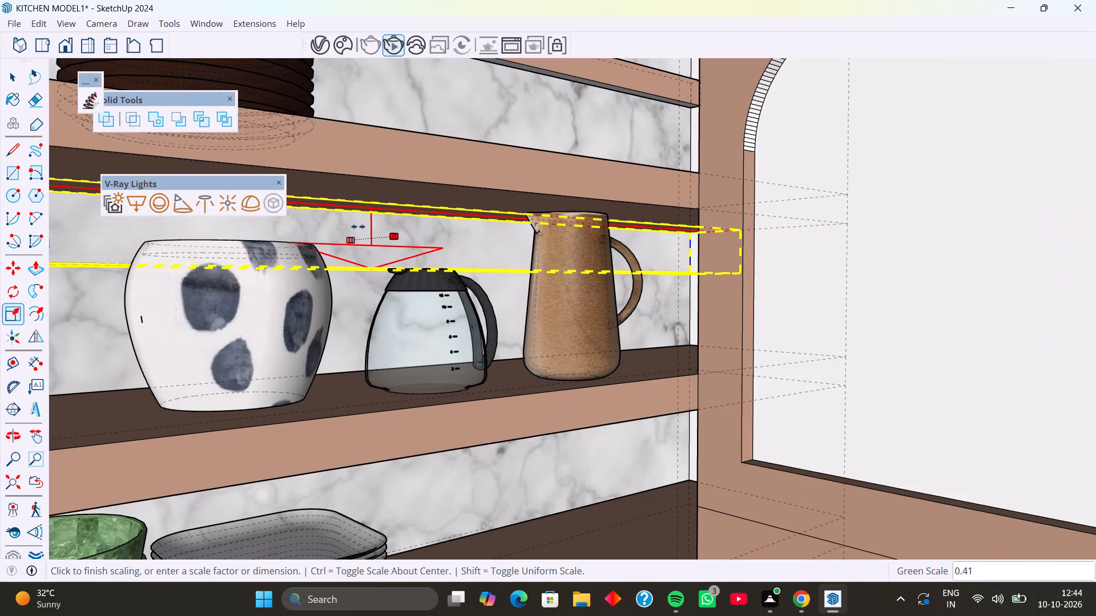
pyautogui.click(358, 226)
# Move the rectangle light under the plate shelf 1 mm down along the blue axis.
pyautogui.moveTo(452, 279); pyautogui.dragTo(360, 287, button='middle')
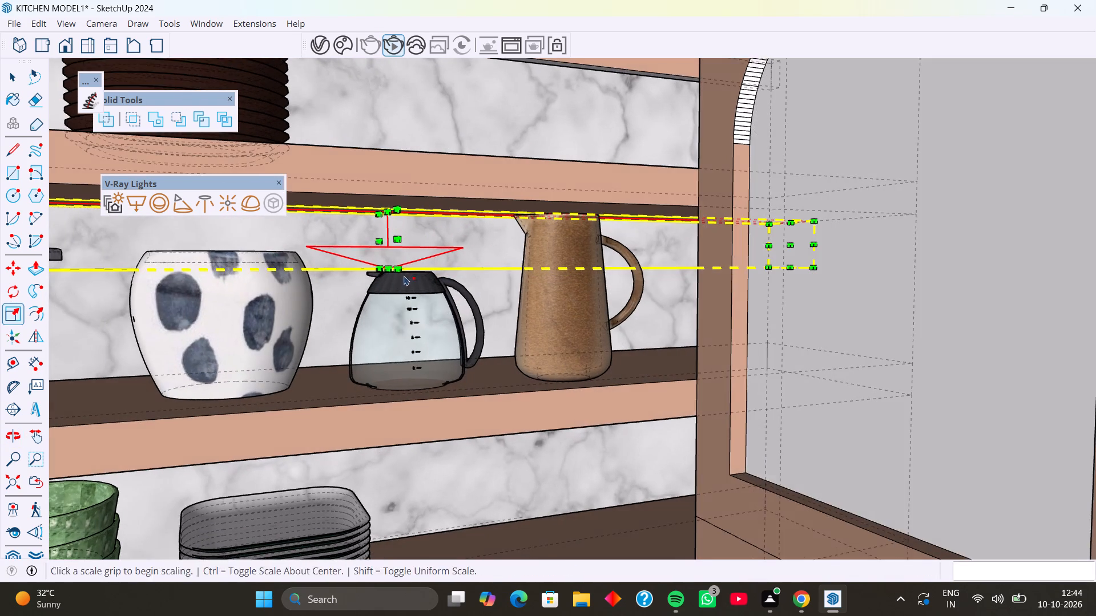
pyautogui.moveTo(405, 275); pyautogui.dragTo(379, 279, button='middle')
pyautogui.press('m')
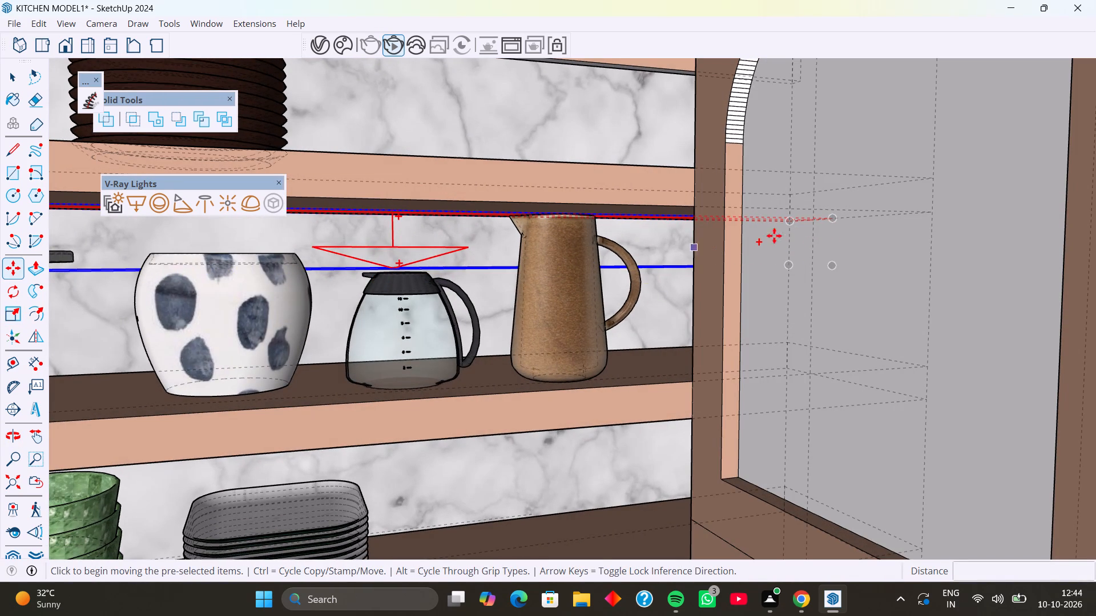
pyautogui.click(833, 220)
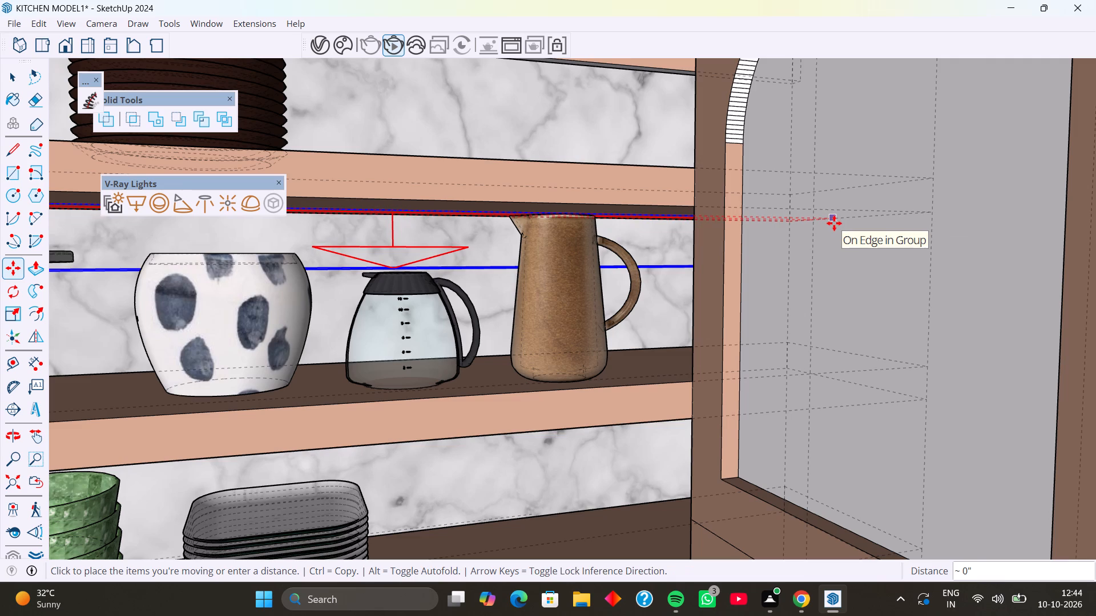
pyautogui.press('Up')
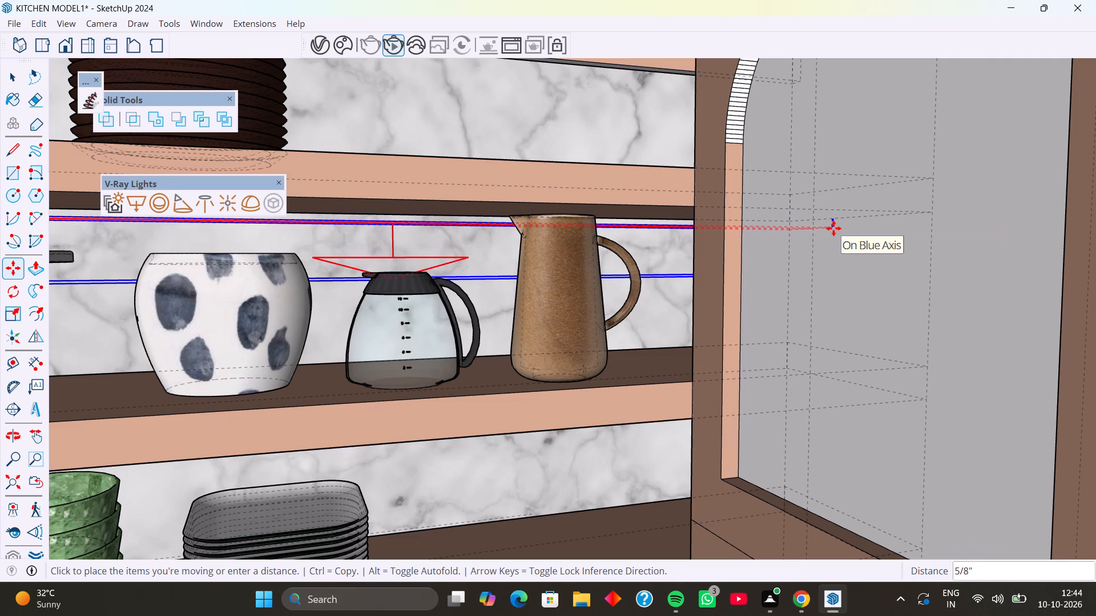
pyautogui.write('1mm')
pyautogui.press('Return')
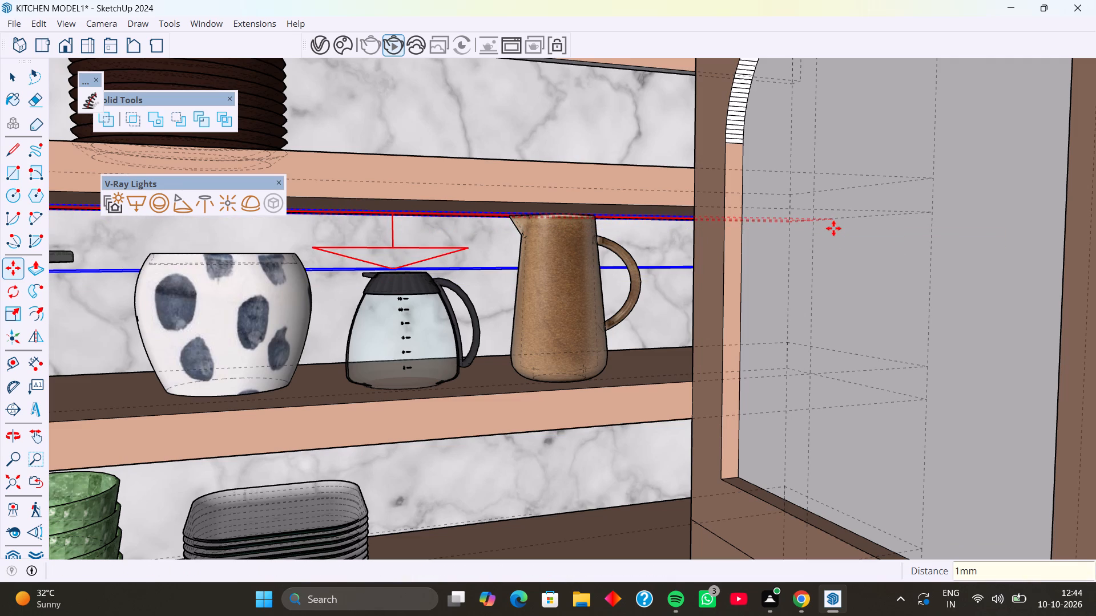
# Copy the rectangle light about 11 3/16" straight down to the underside of the shelf holding the coffee pot and jug.
pyautogui.click(836, 217)
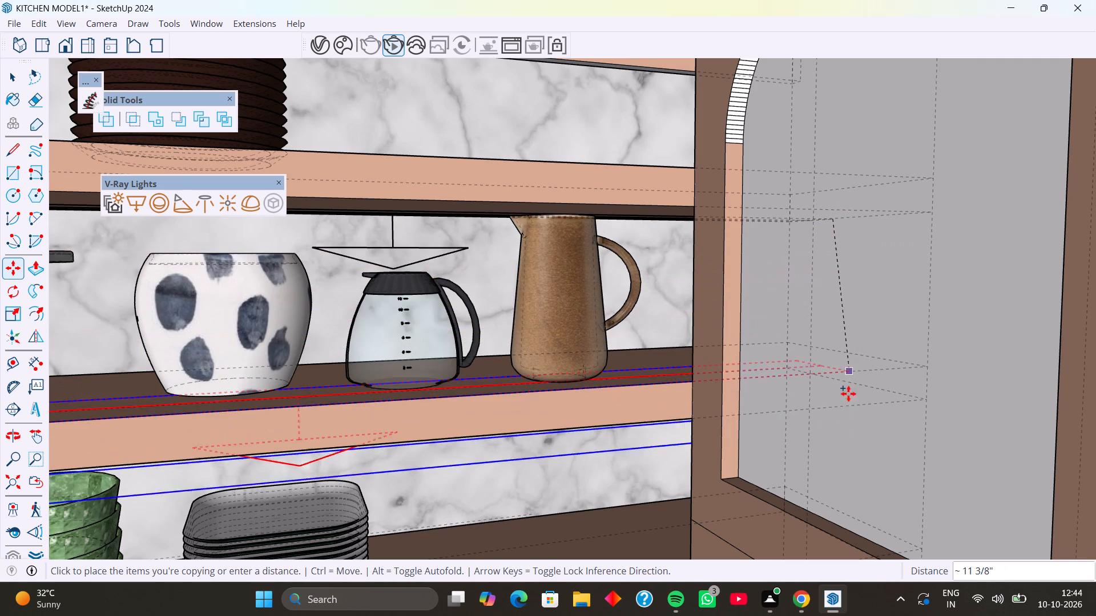
pyautogui.press('Up')
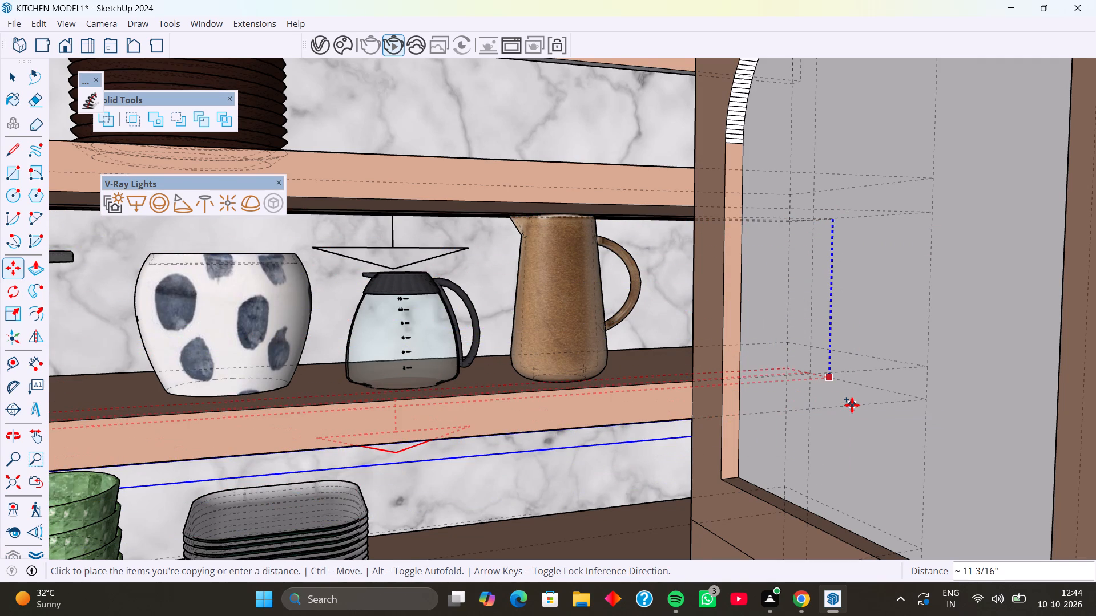
pyautogui.scroll(-1, 842, 401)
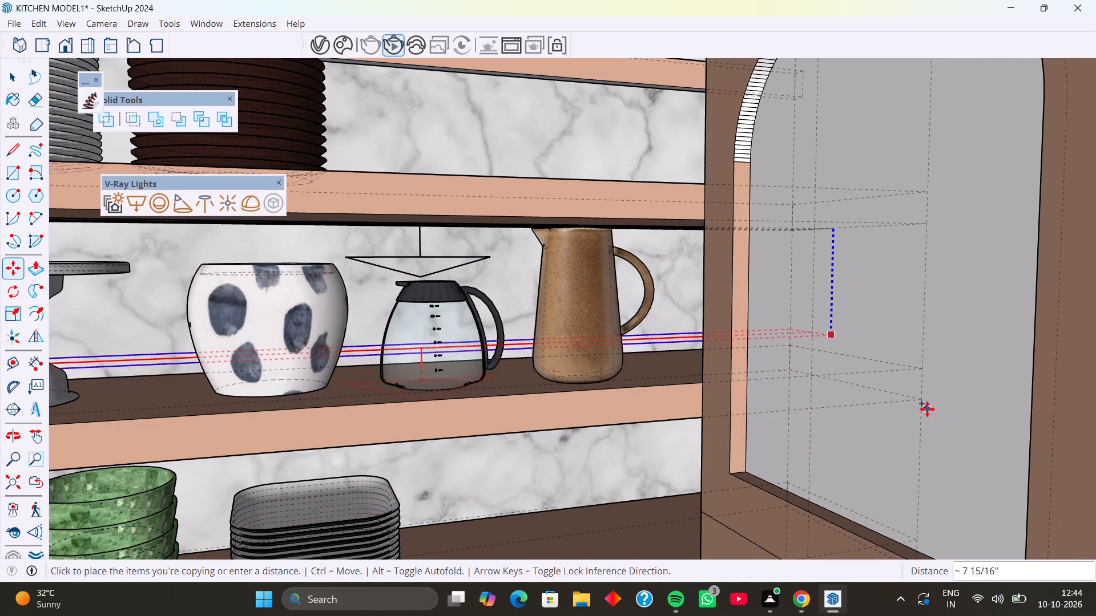
pyautogui.moveTo(923, 403); pyautogui.dragTo(914, 373, button='middle')
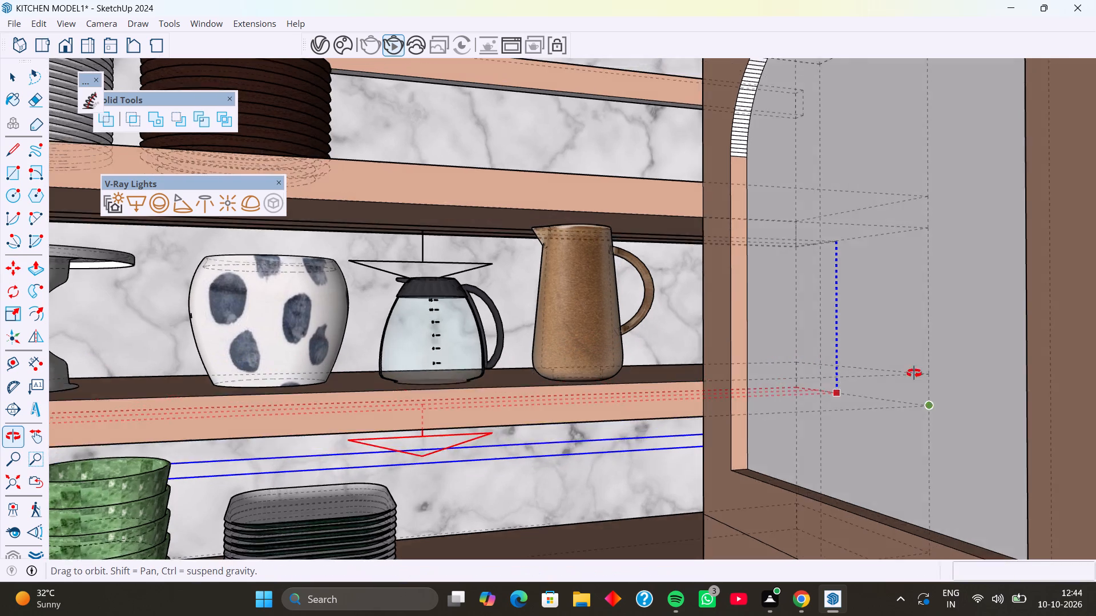
pyautogui.moveTo(914, 373); pyautogui.dragTo(901, 325, button='middle')
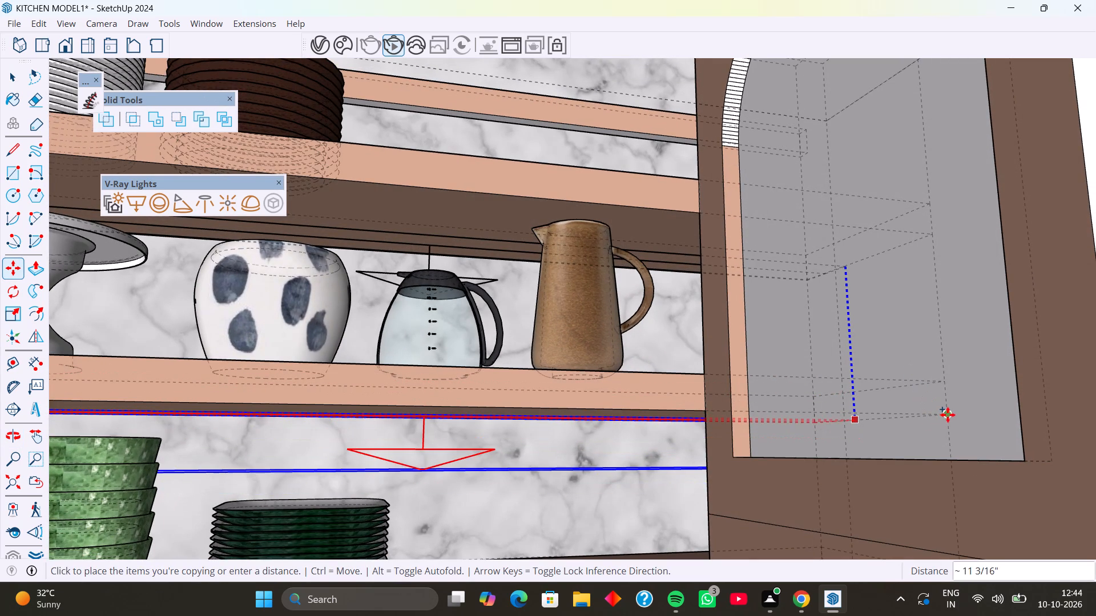
pyautogui.click(948, 415)
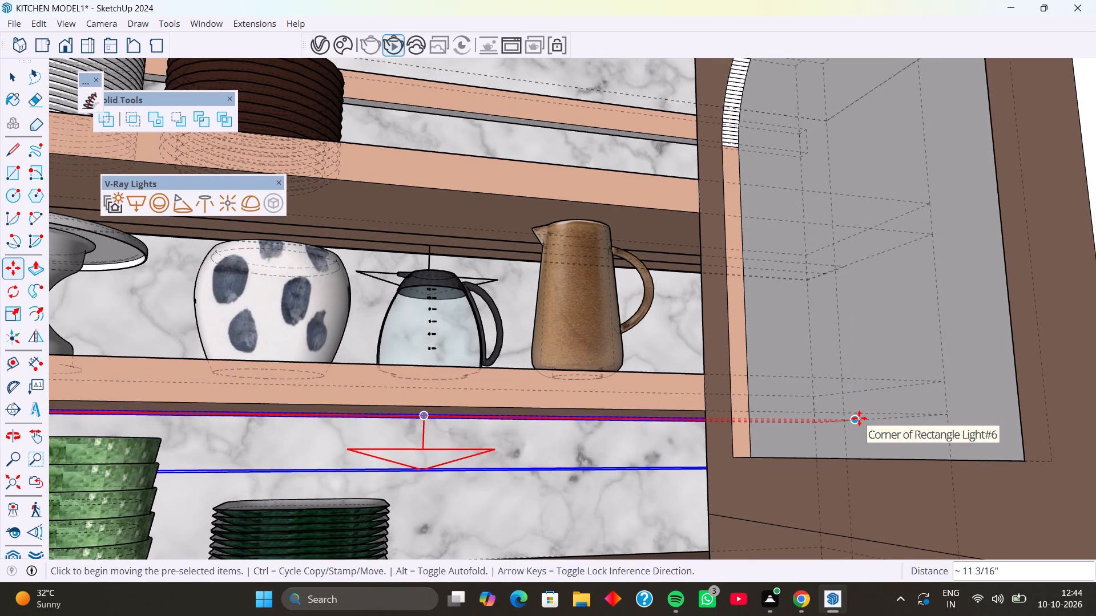
# Lower the copied light under the coffee pot and jug shelf by 1 mm along the blue axis.
pyautogui.click(856, 418)
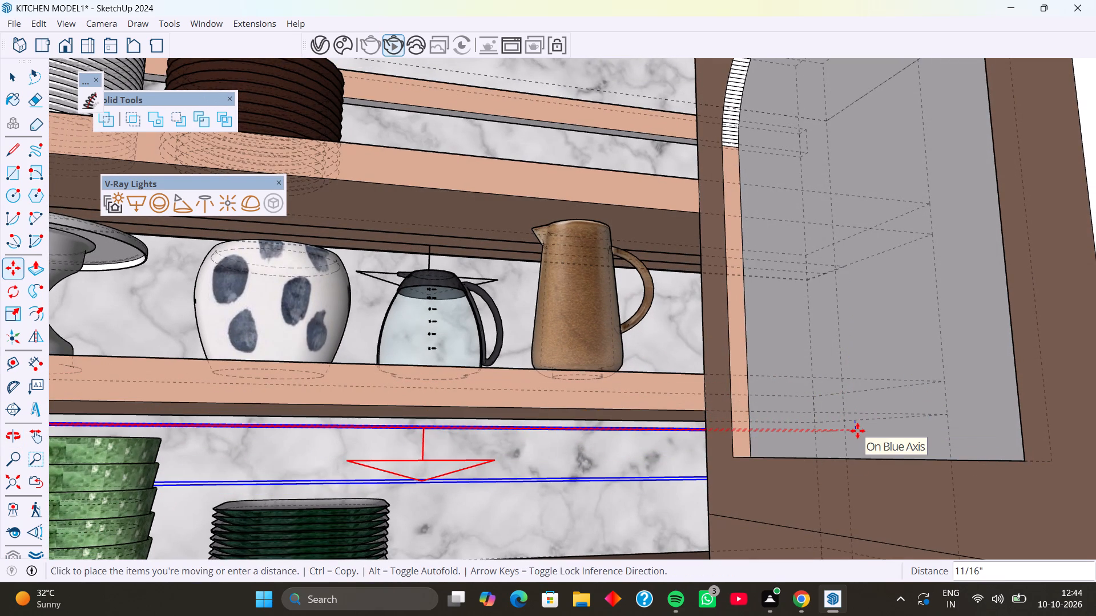
pyautogui.press('Up')
pyautogui.write('1mm')
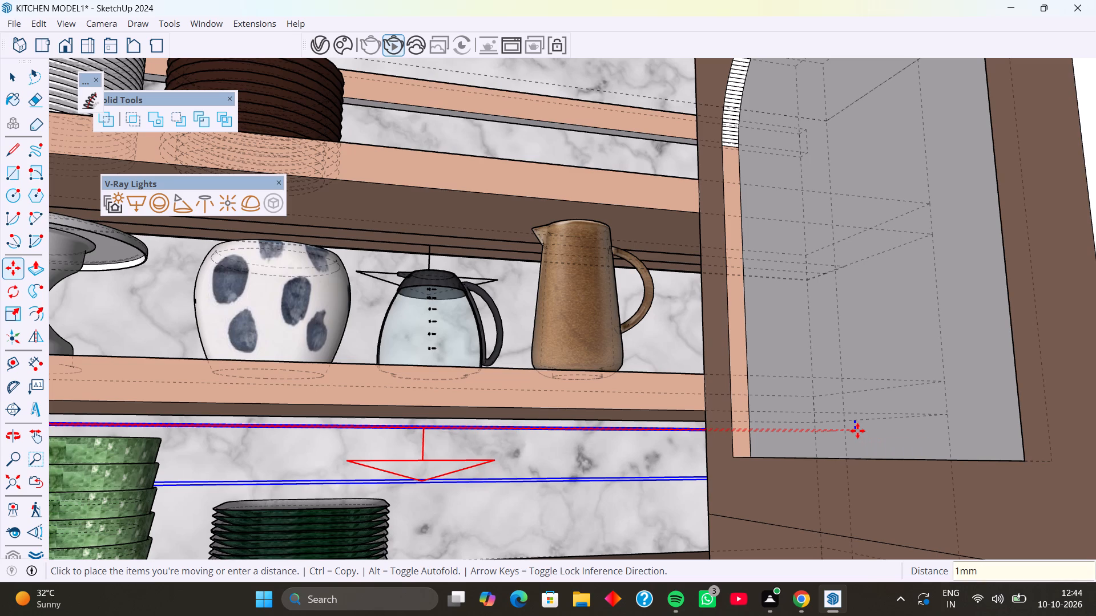
pyautogui.press('Return')
# Copy the light about 11 3/16" straight down to the underside of the shelf holding the green bowls and dark plates.
pyautogui.scroll(-5, 724, 406)
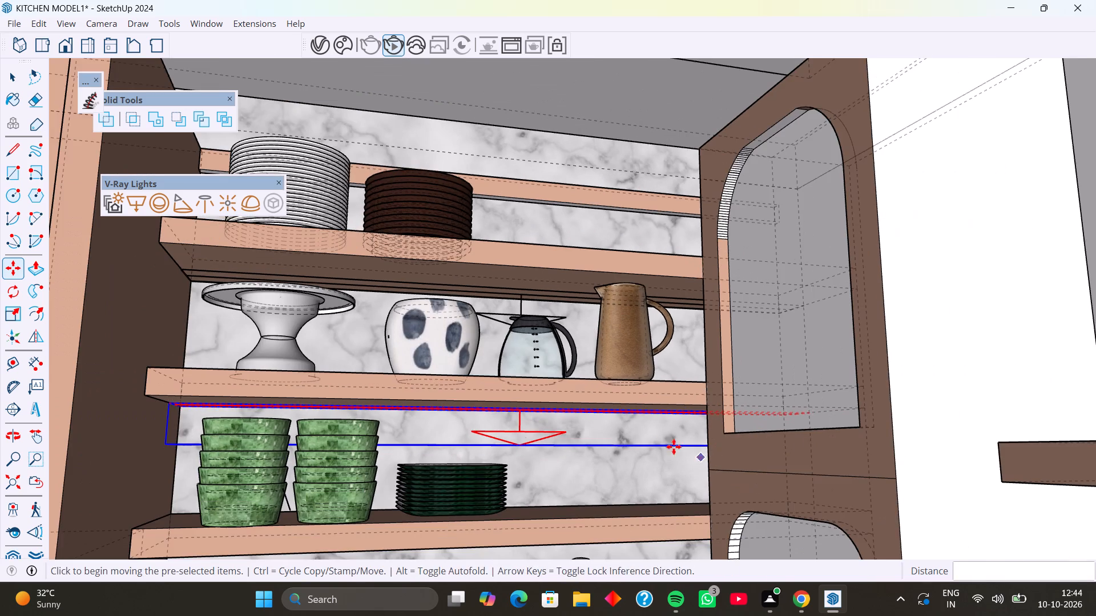
pyautogui.scroll(-1, 660, 441)
pyautogui.moveTo(660, 449); pyautogui.dragTo(652, 496, button='middle')
pyautogui.moveTo(690, 504); pyautogui.dragTo(671, 414, button='middle')
pyautogui.moveTo(678, 467); pyautogui.dragTo(684, 484, button='middle')
pyautogui.scroll(6, 778, 337)
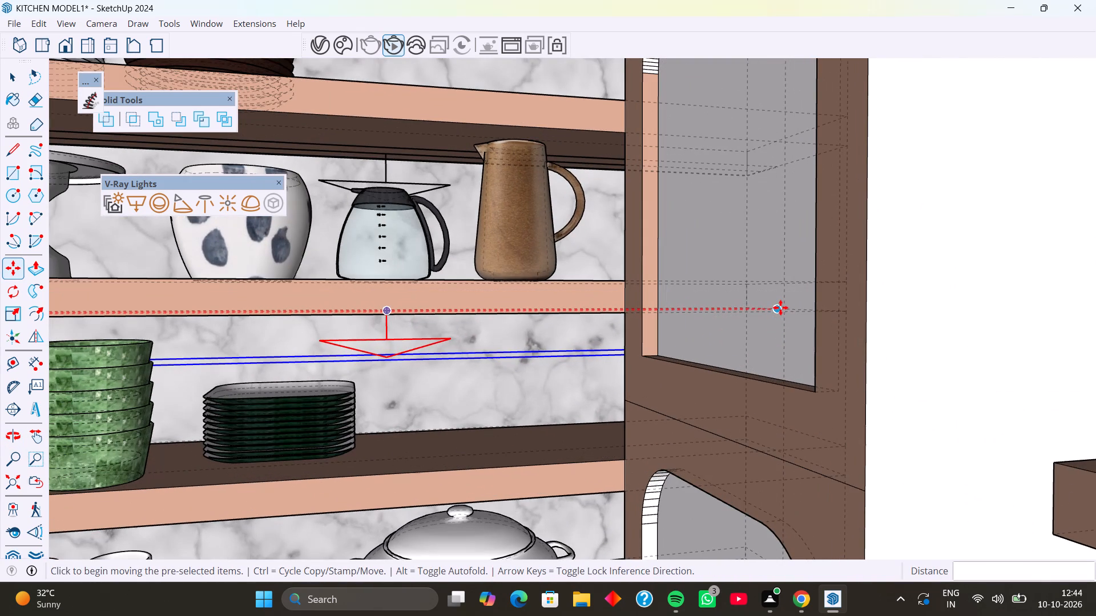
pyautogui.click(778, 307)
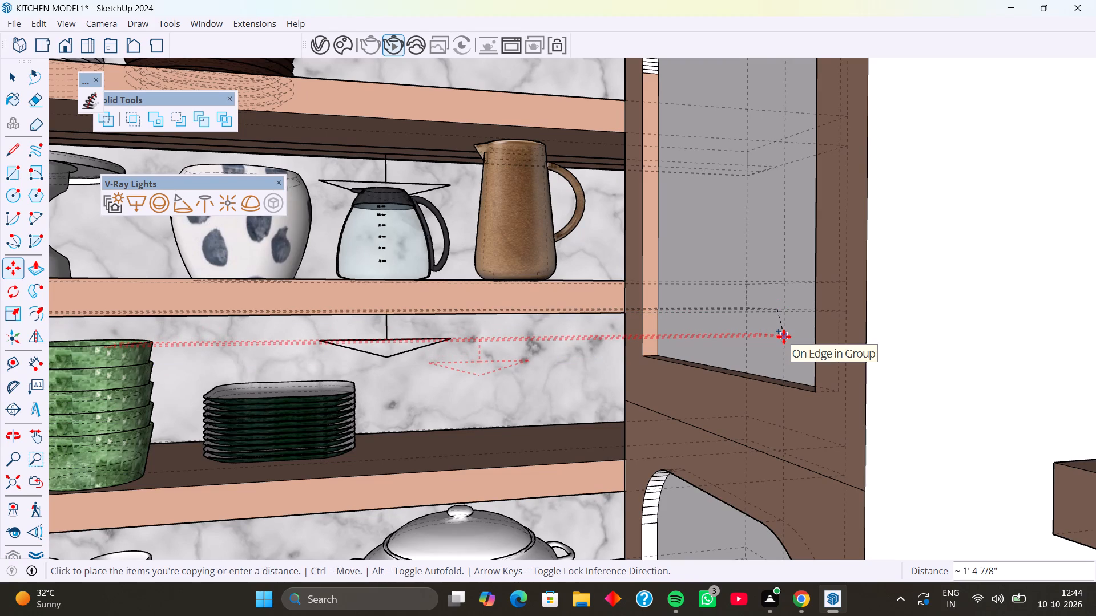
pyautogui.press('Up')
pyautogui.scroll(-3, 801, 413)
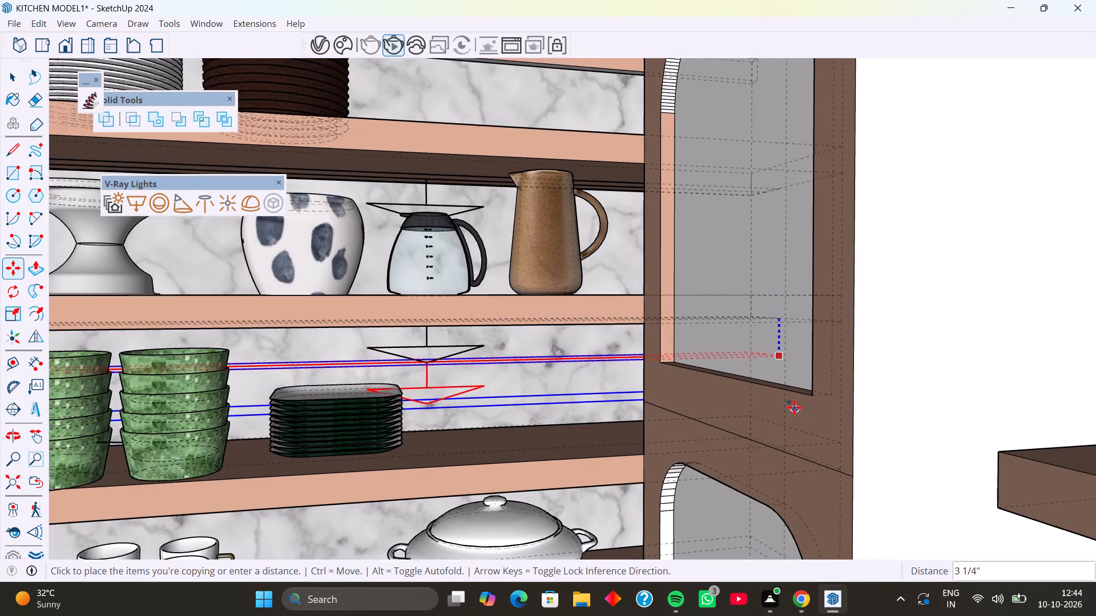
pyautogui.keyDown('shift'); pyautogui.moveTo(800, 452); pyautogui.dragTo(772, 305, button='middle'); pyautogui.keyUp('shift')
pyautogui.scroll(5, 816, 394)
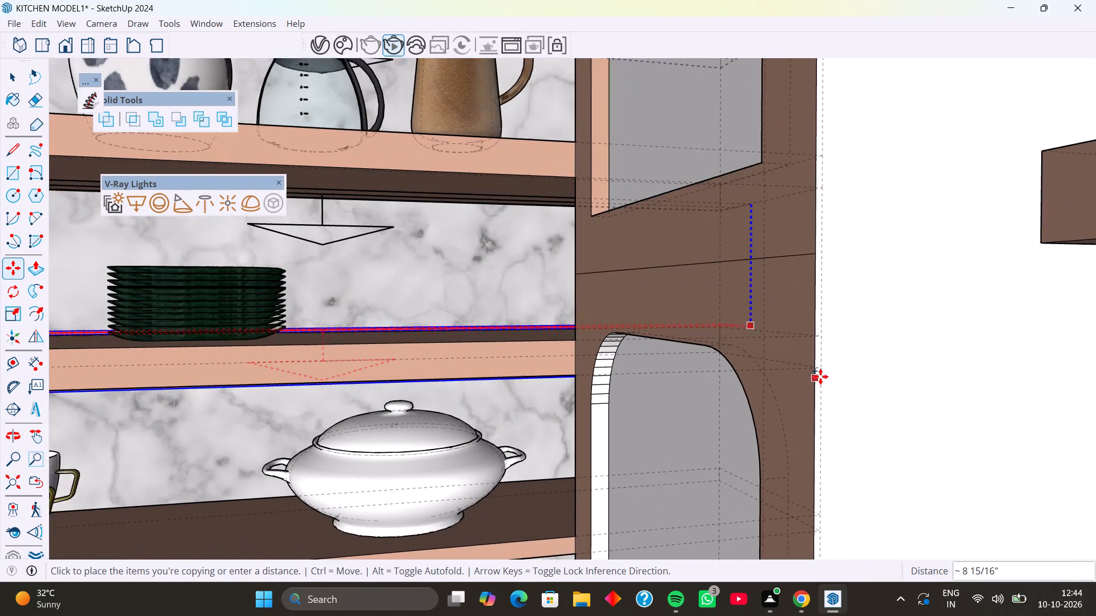
pyautogui.scroll(1, 820, 376)
pyautogui.click(823, 373)
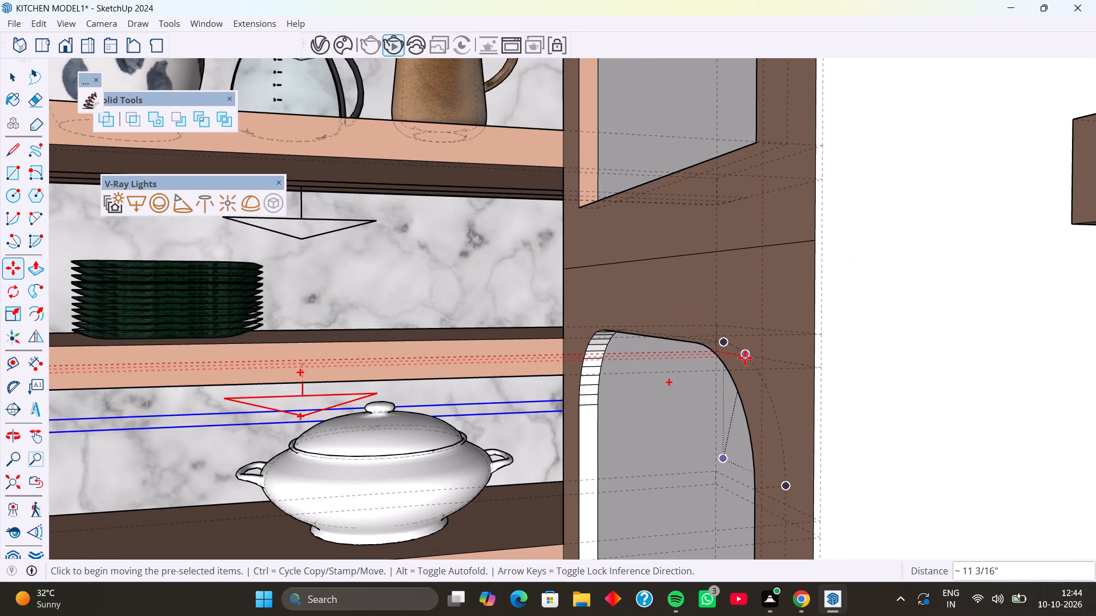
# Lower the copied light under the green bowl shelf by 1 mm along the blue axis.
pyautogui.click(745, 358)
pyautogui.press('Up')
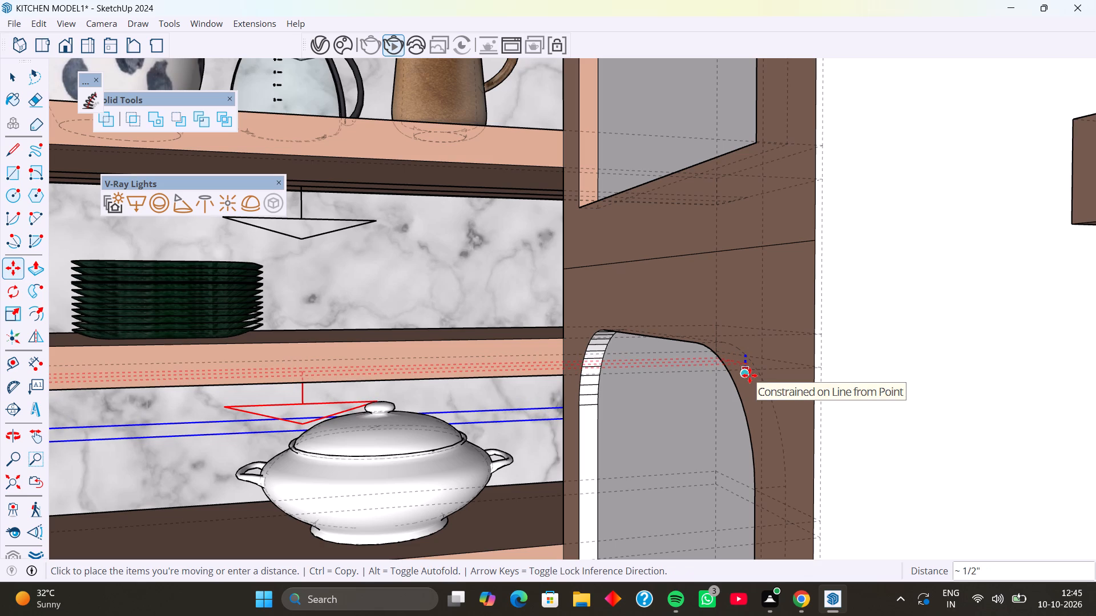
pyautogui.write('1mm')
pyautogui.press('Return')
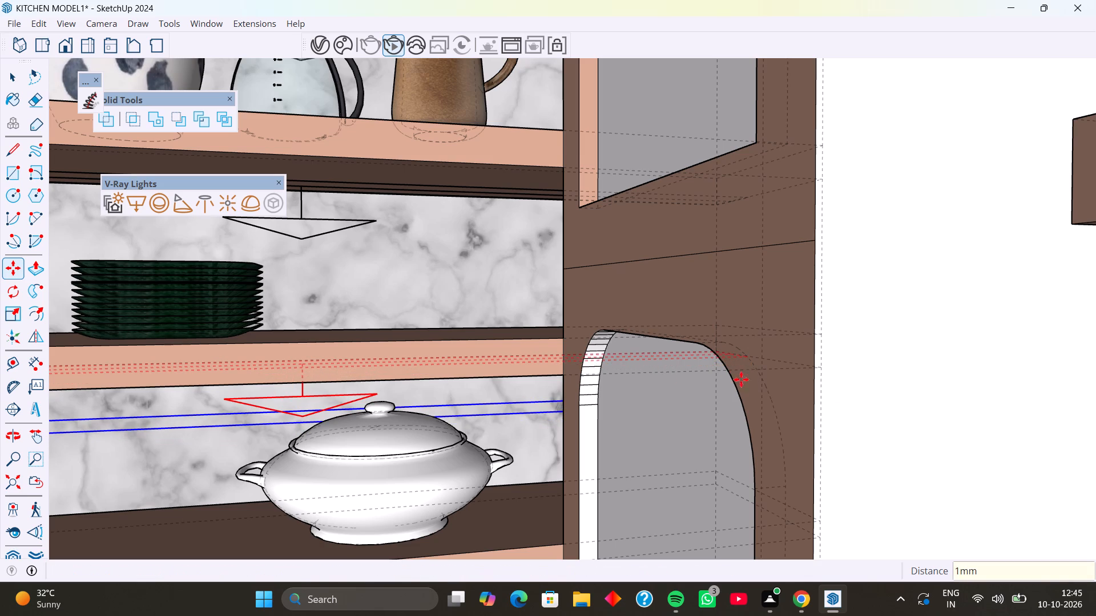
# Copy the light about 10 3/16" straight down to the underside of the lowest shelf holding the cups and tureen.
pyautogui.scroll(-5, 620, 288)
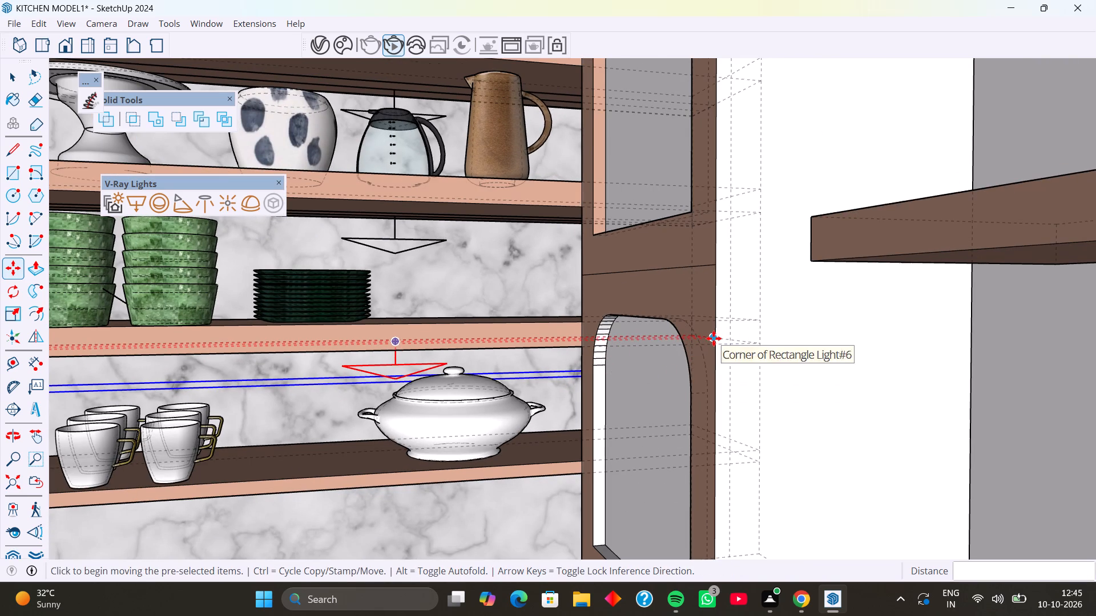
pyautogui.click(714, 338)
pyautogui.press('Up')
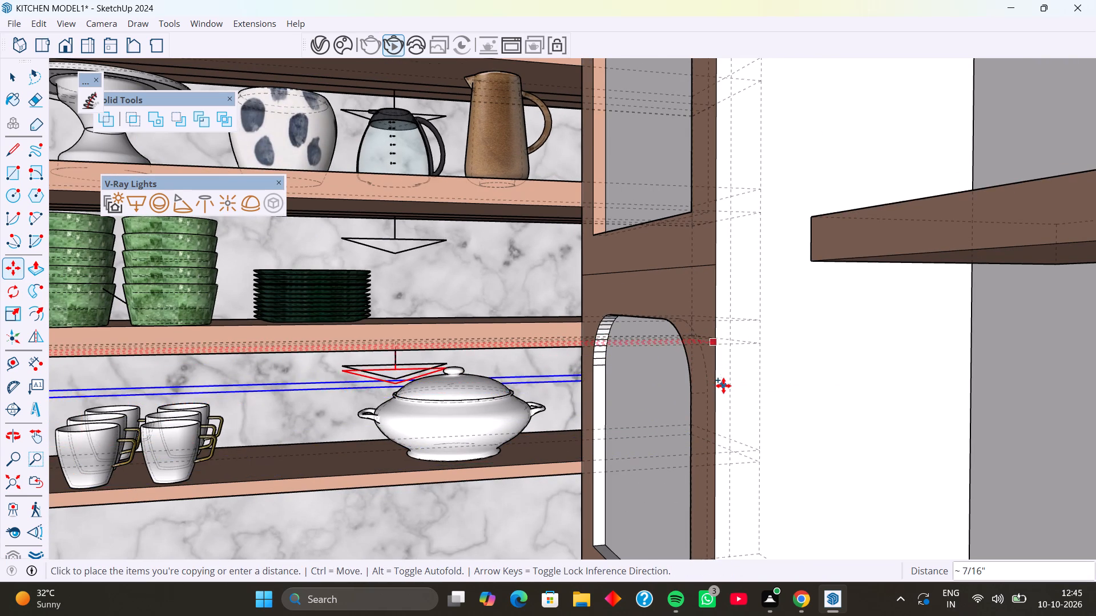
pyautogui.click(757, 467)
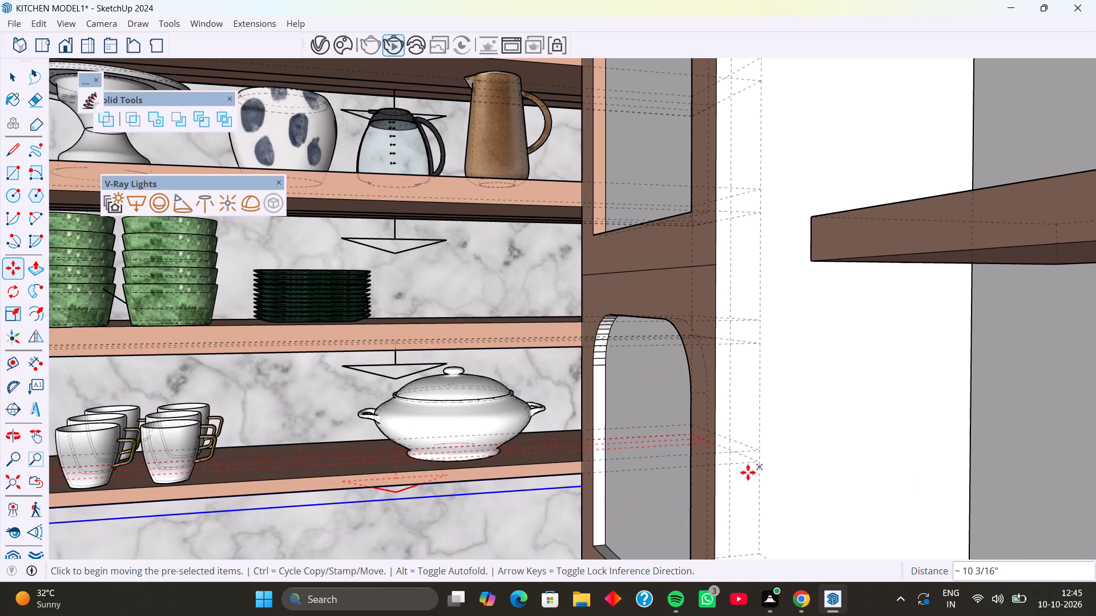
# Lower the copied light under the cup and tureen shelf by 1 mm along the blue axis.
pyautogui.moveTo(686, 458); pyautogui.dragTo(687, 392, button='middle')
pyautogui.scroll(6, 759, 481)
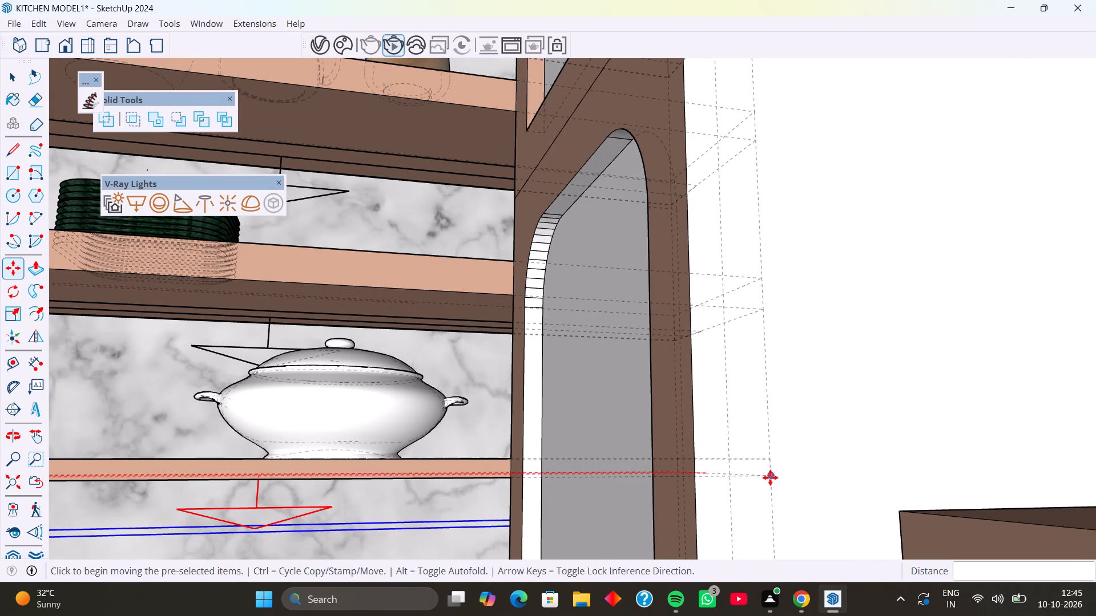
pyautogui.click(768, 476)
pyautogui.press('Up')
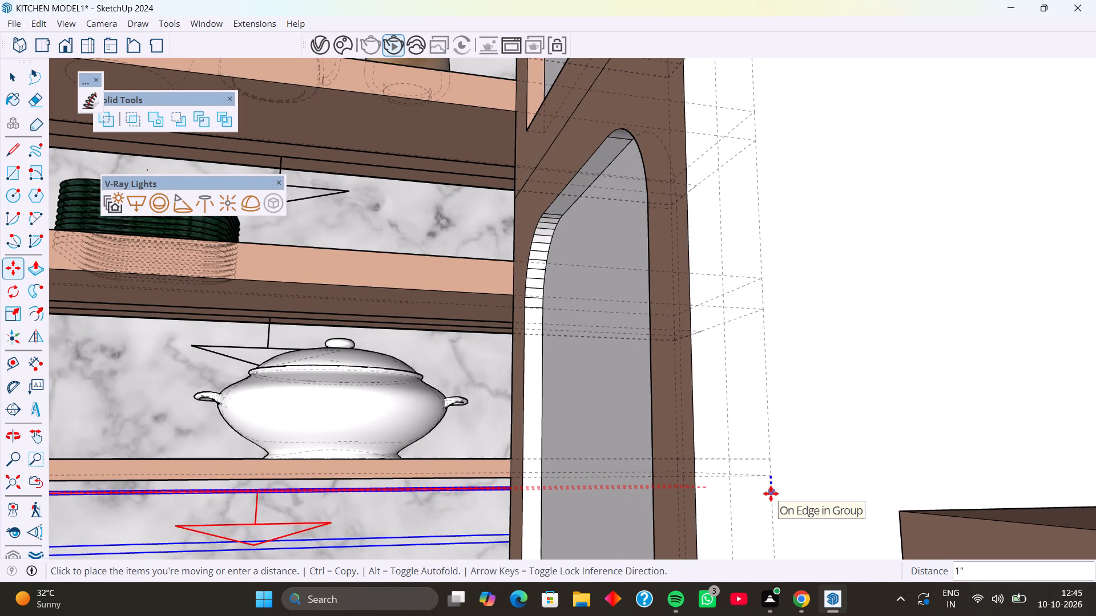
pyautogui.write('1mm')
pyautogui.press('Return')
# Turn off the display of hidden back edges across the kitchen model.
pyautogui.scroll(-2, 481, 316)
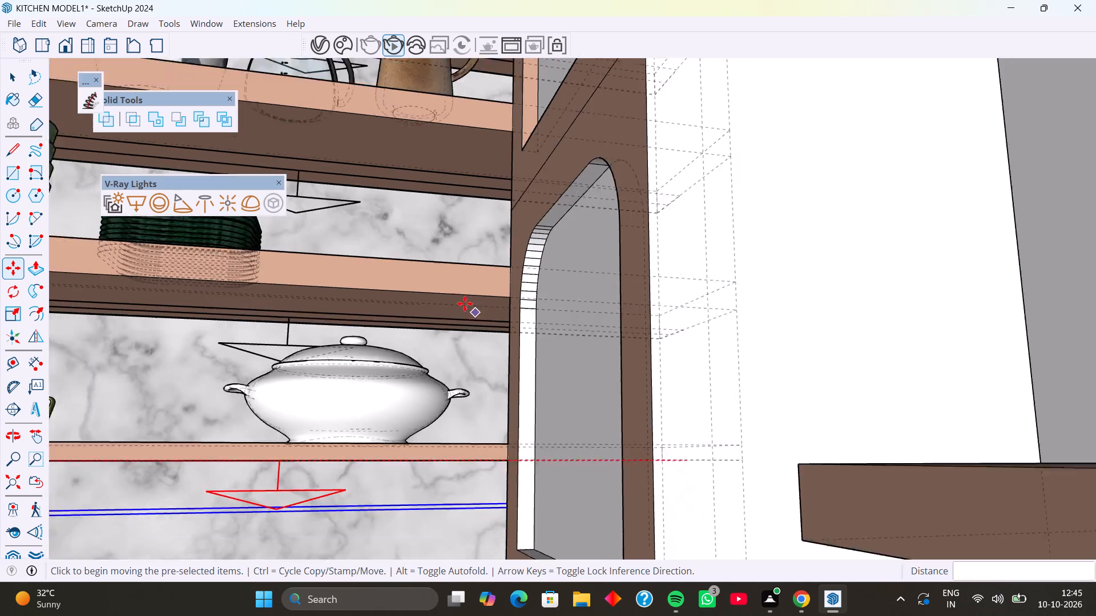
pyautogui.scroll(-8, 465, 303)
pyautogui.press('k')
pyautogui.scroll(-5, 441, 277)
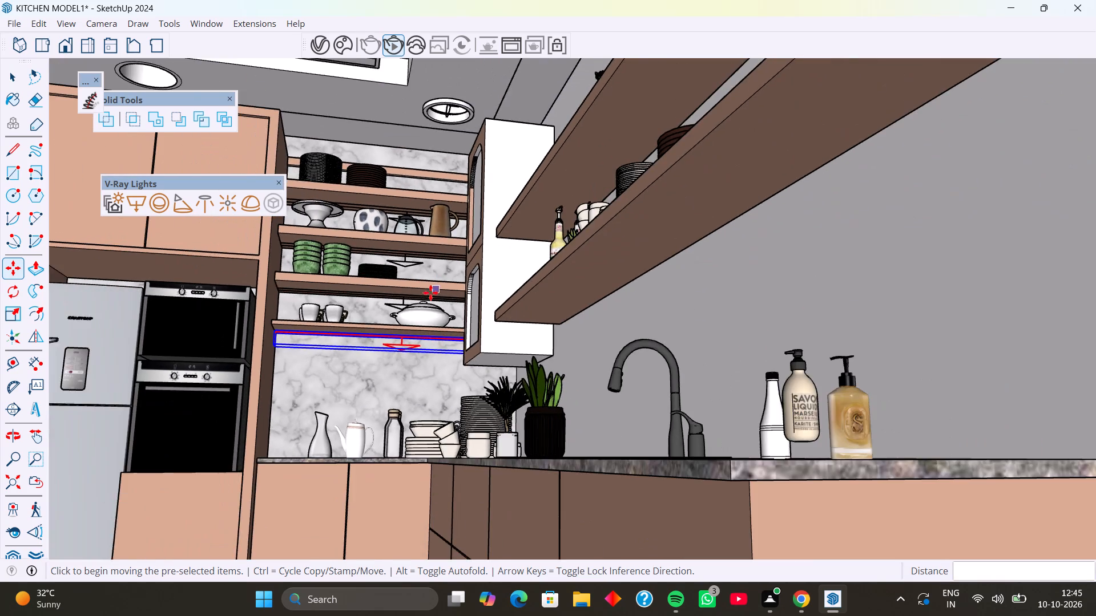
pyautogui.moveTo(430, 293); pyautogui.dragTo(437, 370, button='middle')
pyautogui.moveTo(444, 373); pyautogui.dragTo(515, 376, button='middle')
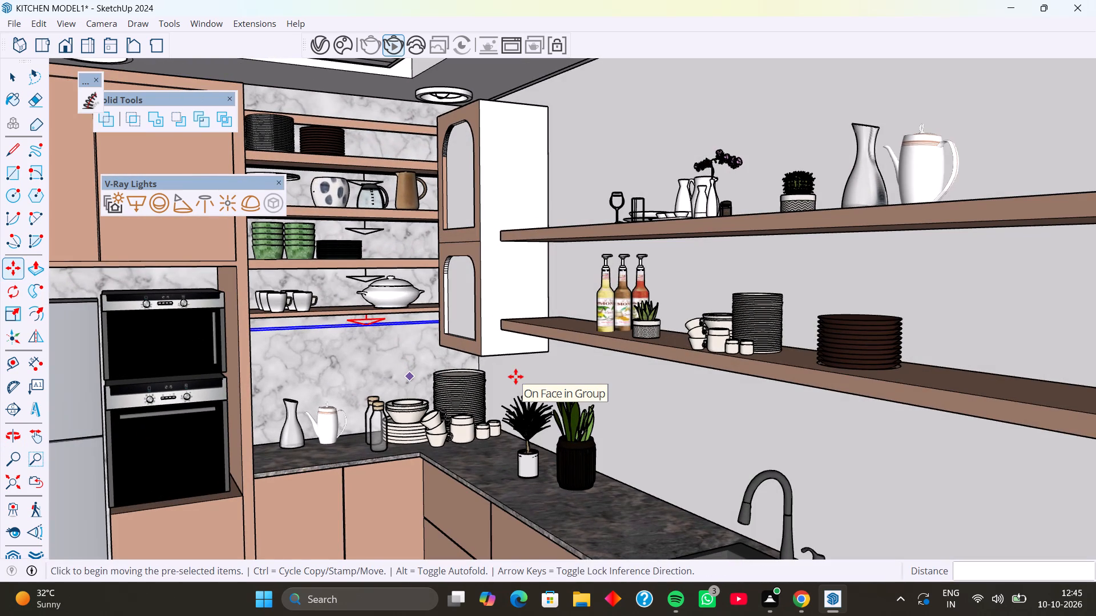
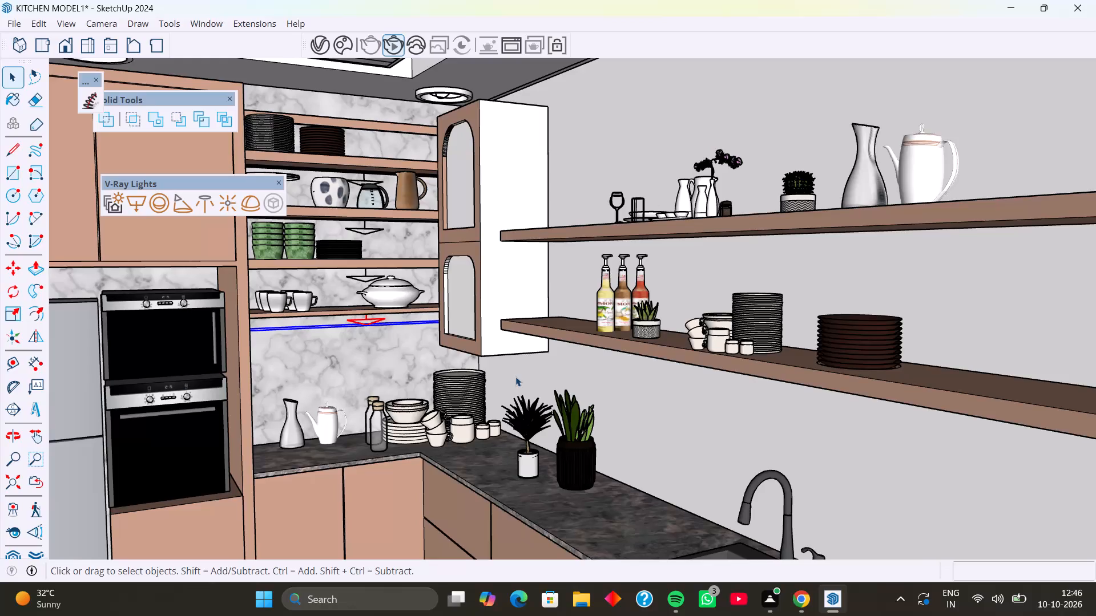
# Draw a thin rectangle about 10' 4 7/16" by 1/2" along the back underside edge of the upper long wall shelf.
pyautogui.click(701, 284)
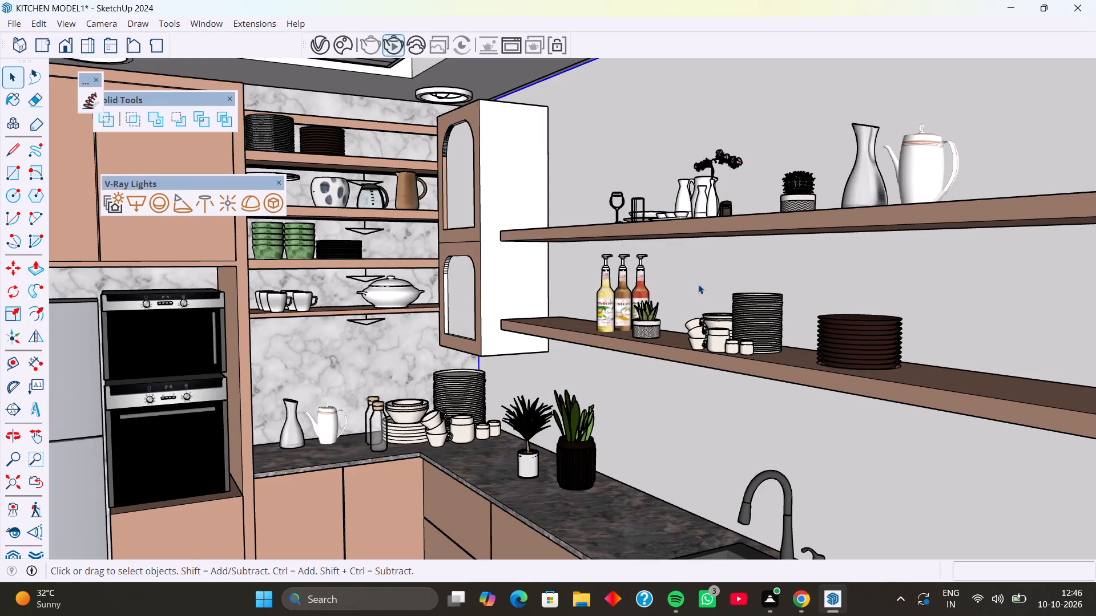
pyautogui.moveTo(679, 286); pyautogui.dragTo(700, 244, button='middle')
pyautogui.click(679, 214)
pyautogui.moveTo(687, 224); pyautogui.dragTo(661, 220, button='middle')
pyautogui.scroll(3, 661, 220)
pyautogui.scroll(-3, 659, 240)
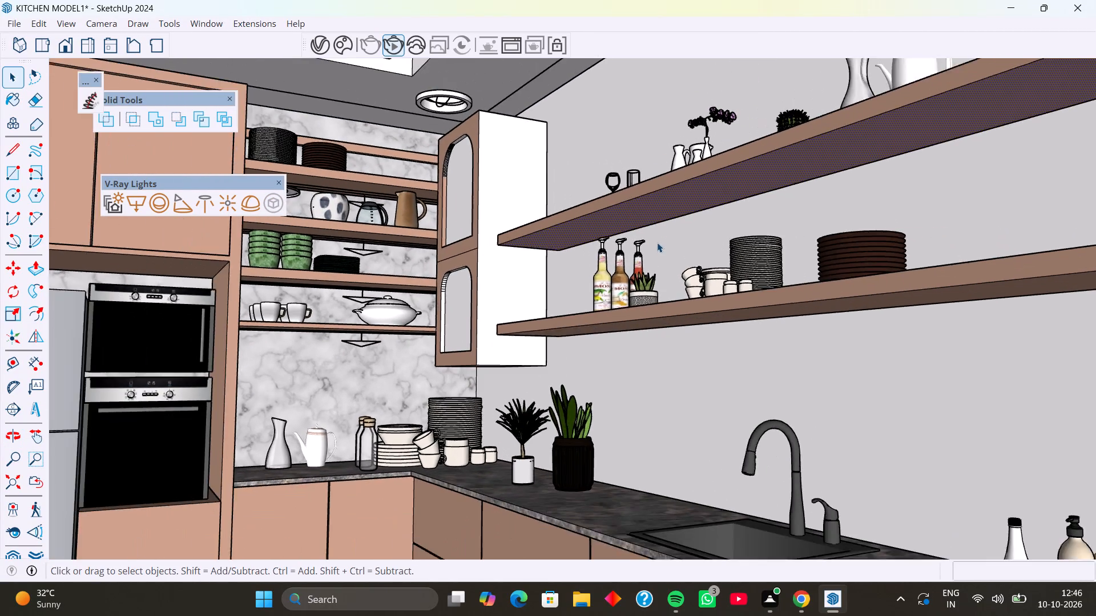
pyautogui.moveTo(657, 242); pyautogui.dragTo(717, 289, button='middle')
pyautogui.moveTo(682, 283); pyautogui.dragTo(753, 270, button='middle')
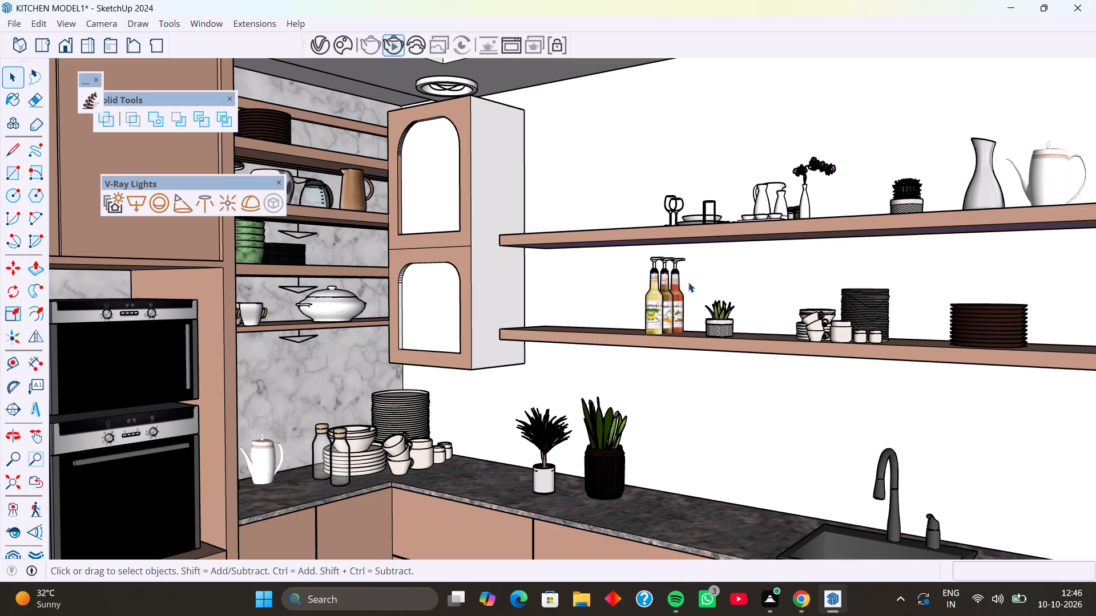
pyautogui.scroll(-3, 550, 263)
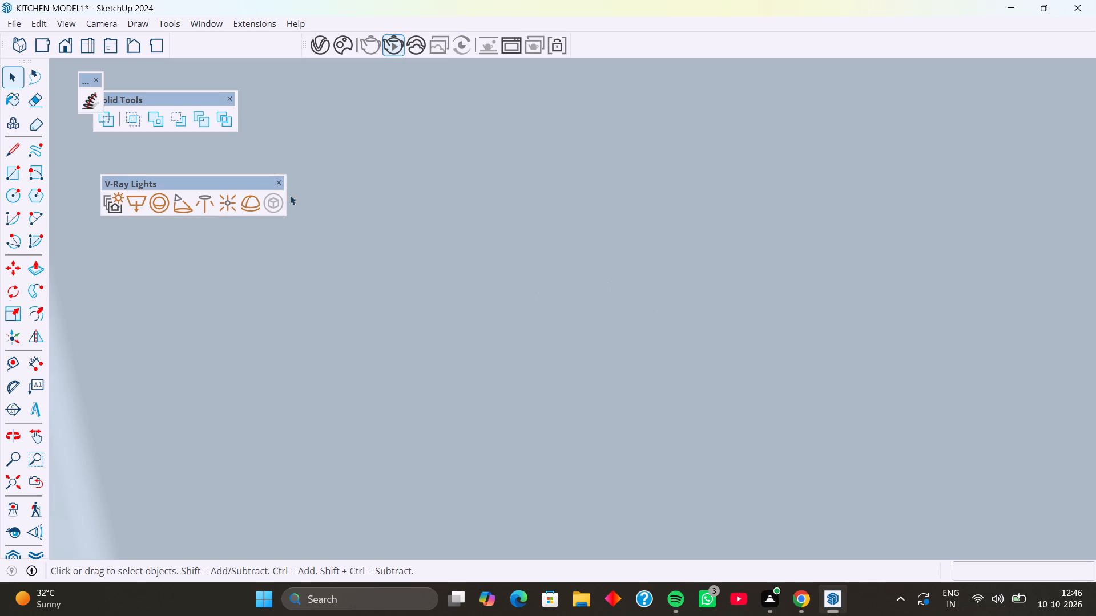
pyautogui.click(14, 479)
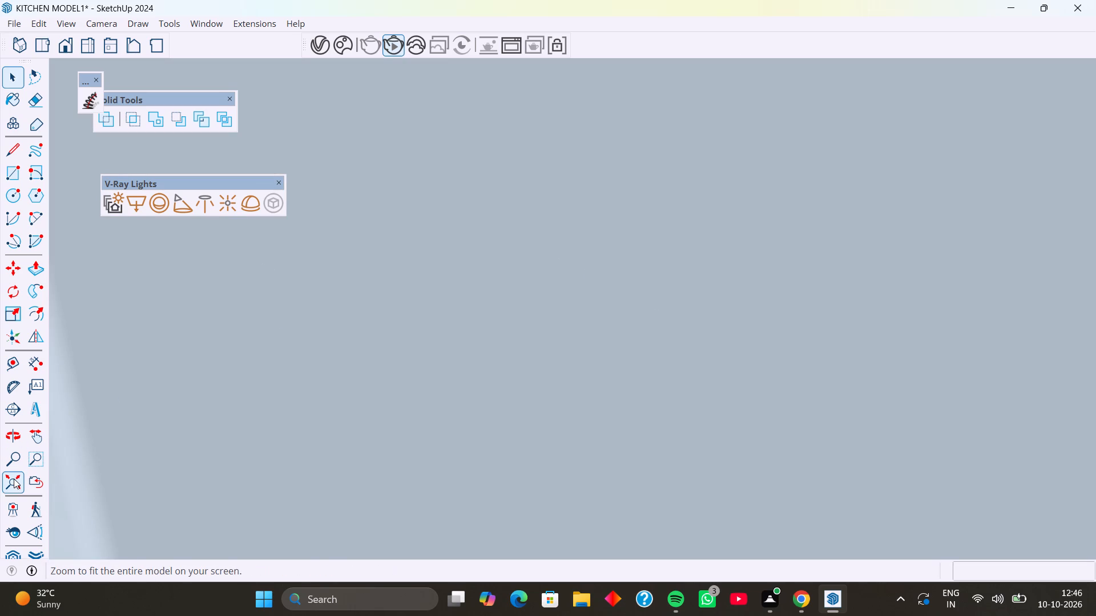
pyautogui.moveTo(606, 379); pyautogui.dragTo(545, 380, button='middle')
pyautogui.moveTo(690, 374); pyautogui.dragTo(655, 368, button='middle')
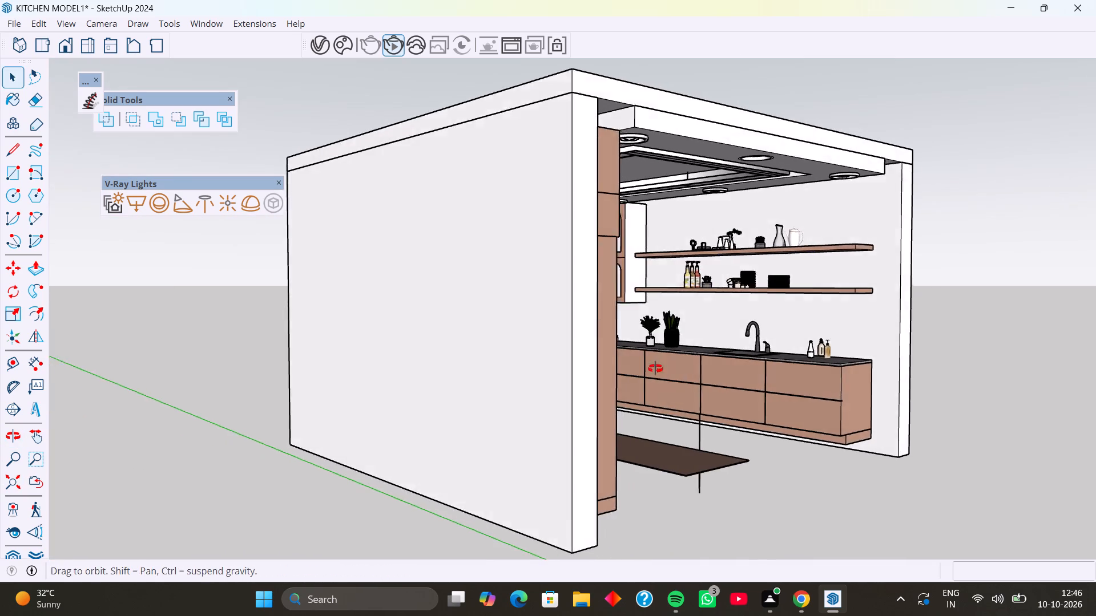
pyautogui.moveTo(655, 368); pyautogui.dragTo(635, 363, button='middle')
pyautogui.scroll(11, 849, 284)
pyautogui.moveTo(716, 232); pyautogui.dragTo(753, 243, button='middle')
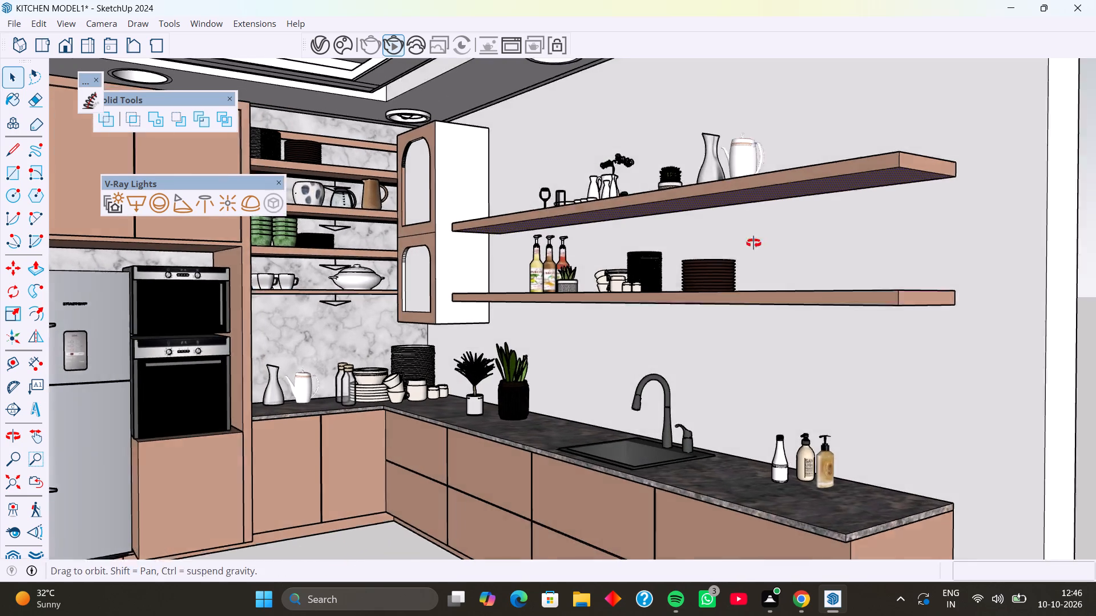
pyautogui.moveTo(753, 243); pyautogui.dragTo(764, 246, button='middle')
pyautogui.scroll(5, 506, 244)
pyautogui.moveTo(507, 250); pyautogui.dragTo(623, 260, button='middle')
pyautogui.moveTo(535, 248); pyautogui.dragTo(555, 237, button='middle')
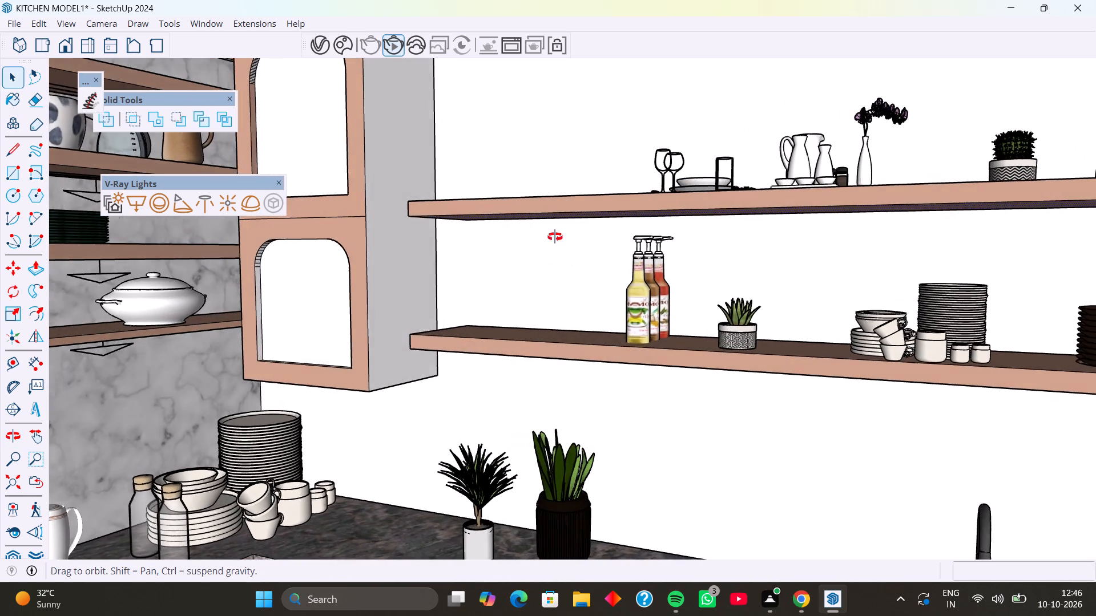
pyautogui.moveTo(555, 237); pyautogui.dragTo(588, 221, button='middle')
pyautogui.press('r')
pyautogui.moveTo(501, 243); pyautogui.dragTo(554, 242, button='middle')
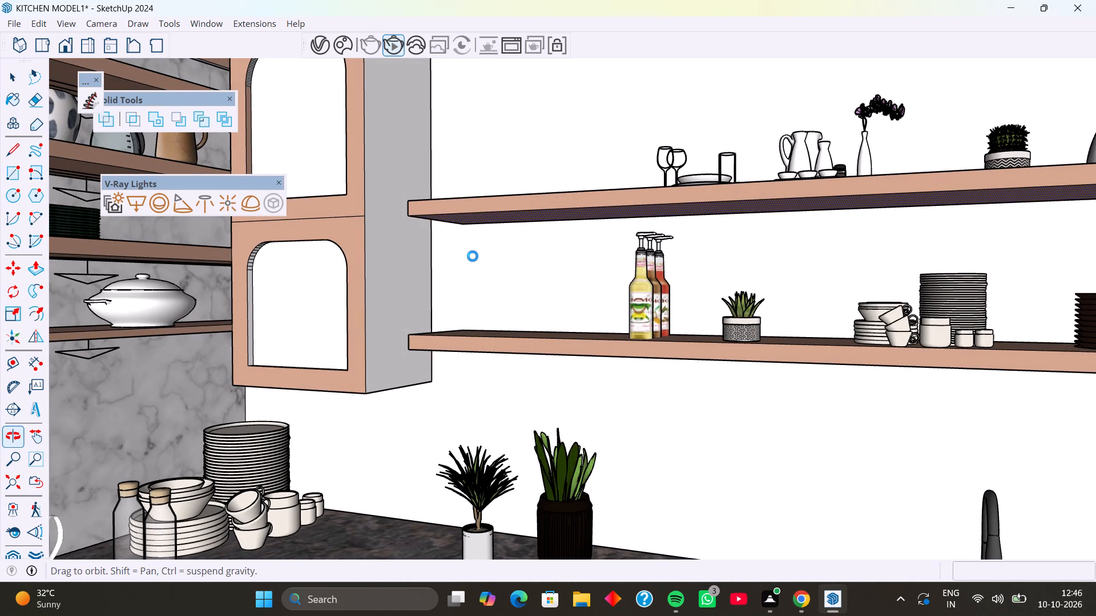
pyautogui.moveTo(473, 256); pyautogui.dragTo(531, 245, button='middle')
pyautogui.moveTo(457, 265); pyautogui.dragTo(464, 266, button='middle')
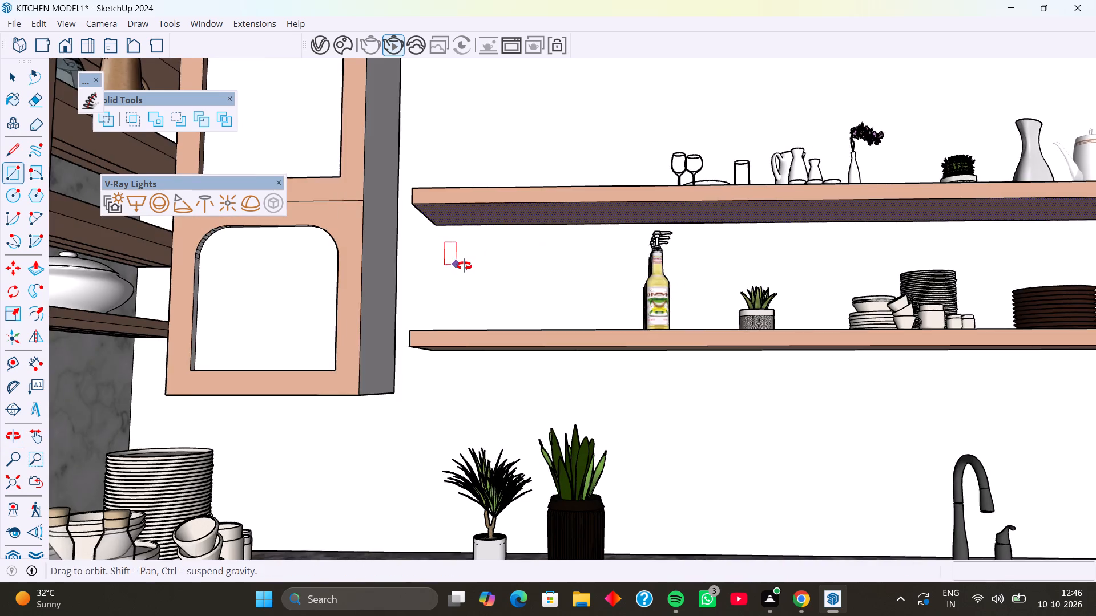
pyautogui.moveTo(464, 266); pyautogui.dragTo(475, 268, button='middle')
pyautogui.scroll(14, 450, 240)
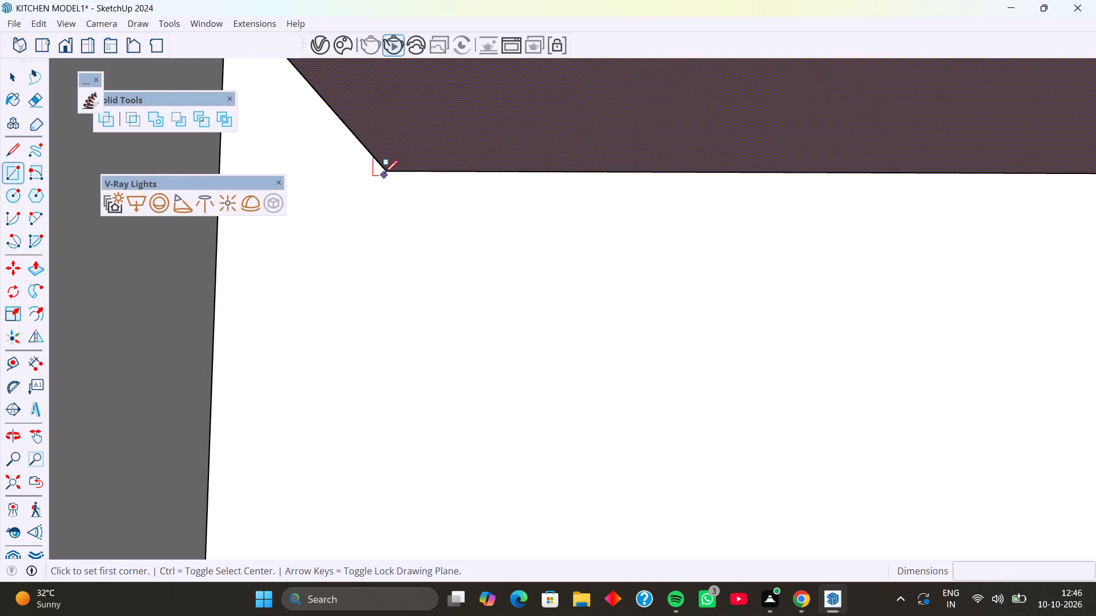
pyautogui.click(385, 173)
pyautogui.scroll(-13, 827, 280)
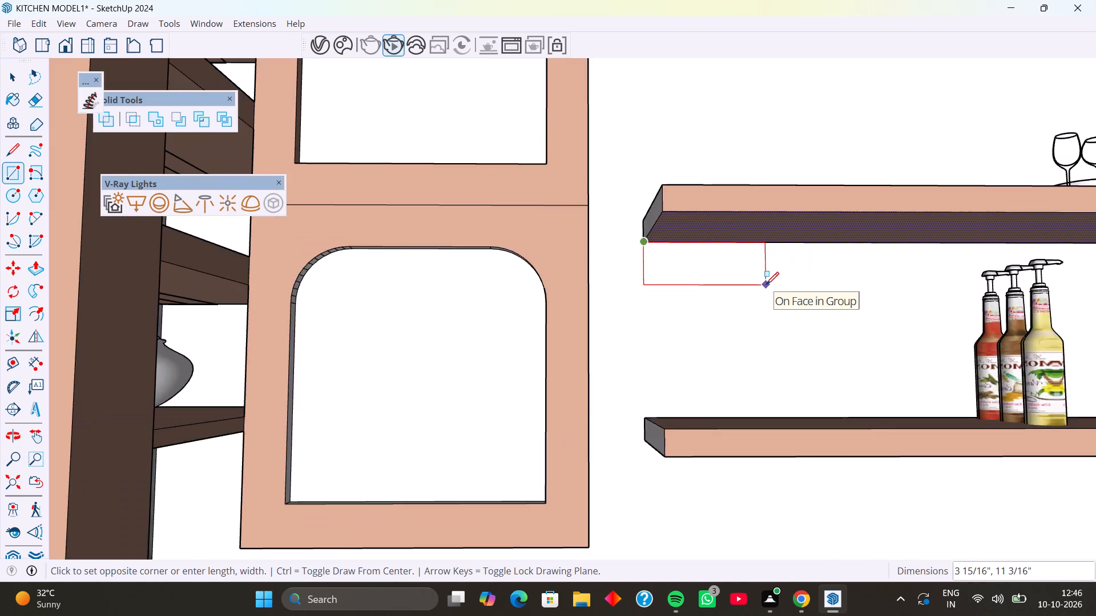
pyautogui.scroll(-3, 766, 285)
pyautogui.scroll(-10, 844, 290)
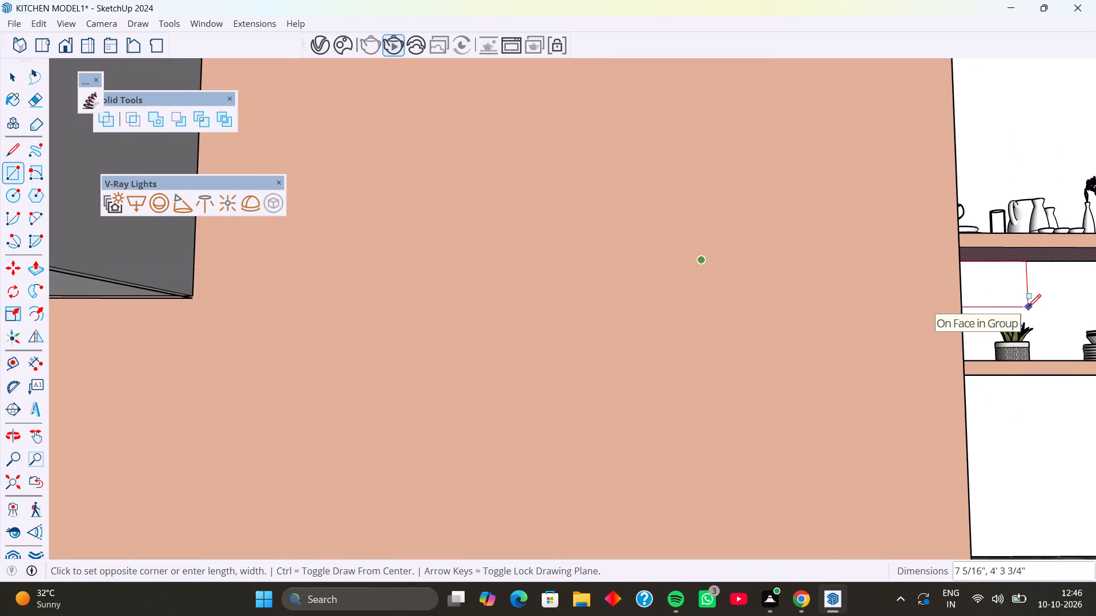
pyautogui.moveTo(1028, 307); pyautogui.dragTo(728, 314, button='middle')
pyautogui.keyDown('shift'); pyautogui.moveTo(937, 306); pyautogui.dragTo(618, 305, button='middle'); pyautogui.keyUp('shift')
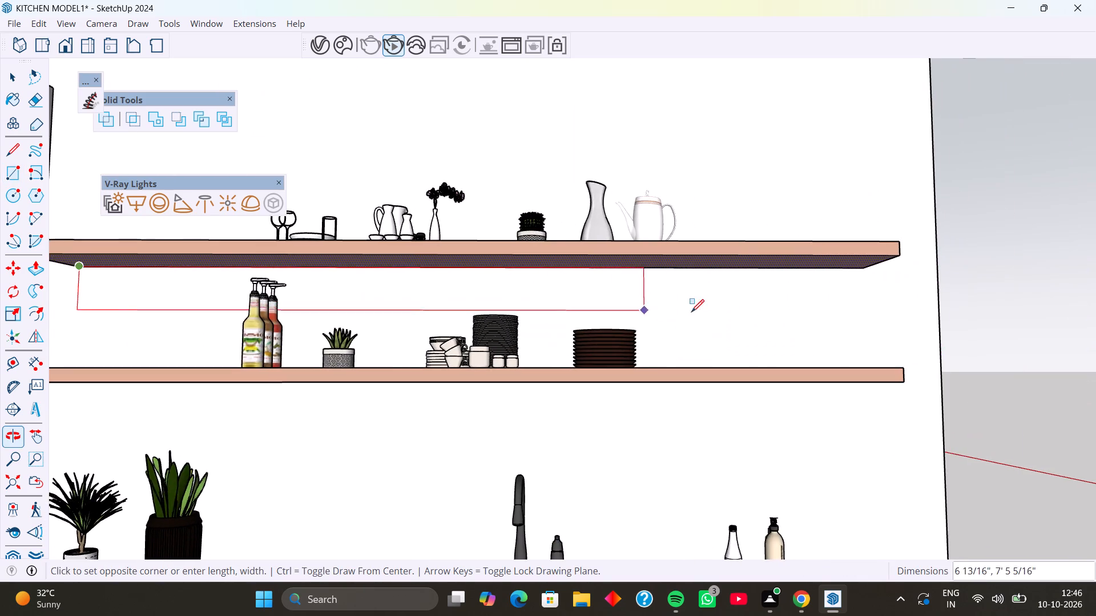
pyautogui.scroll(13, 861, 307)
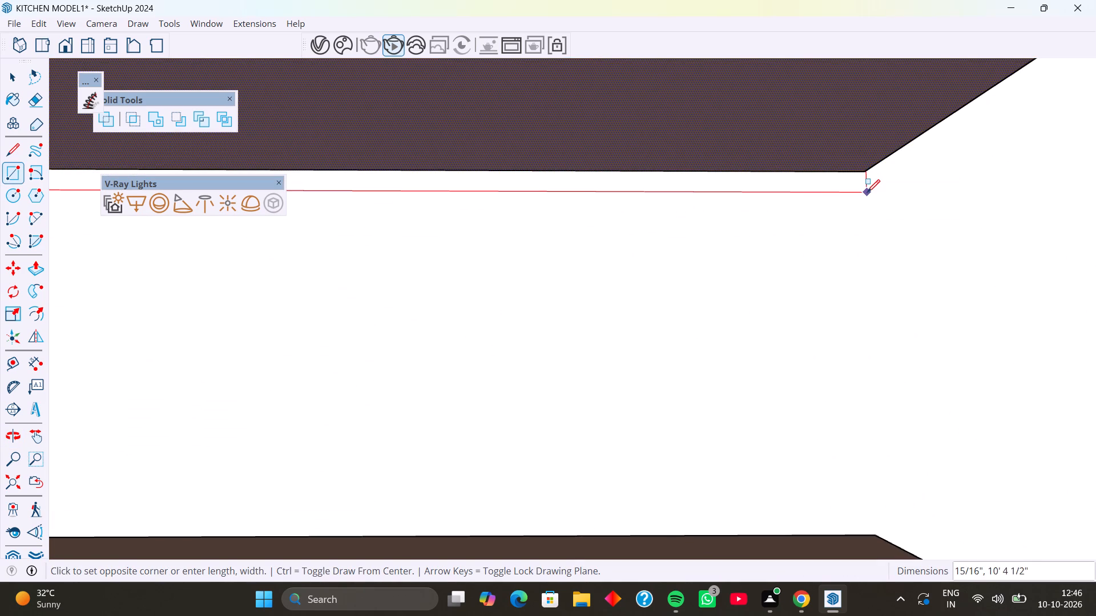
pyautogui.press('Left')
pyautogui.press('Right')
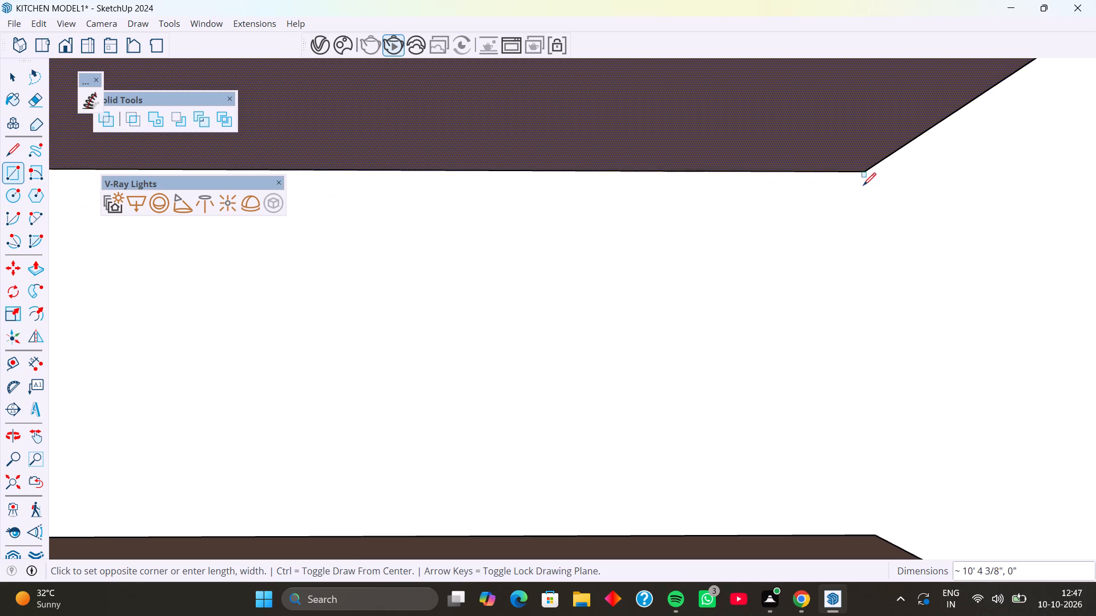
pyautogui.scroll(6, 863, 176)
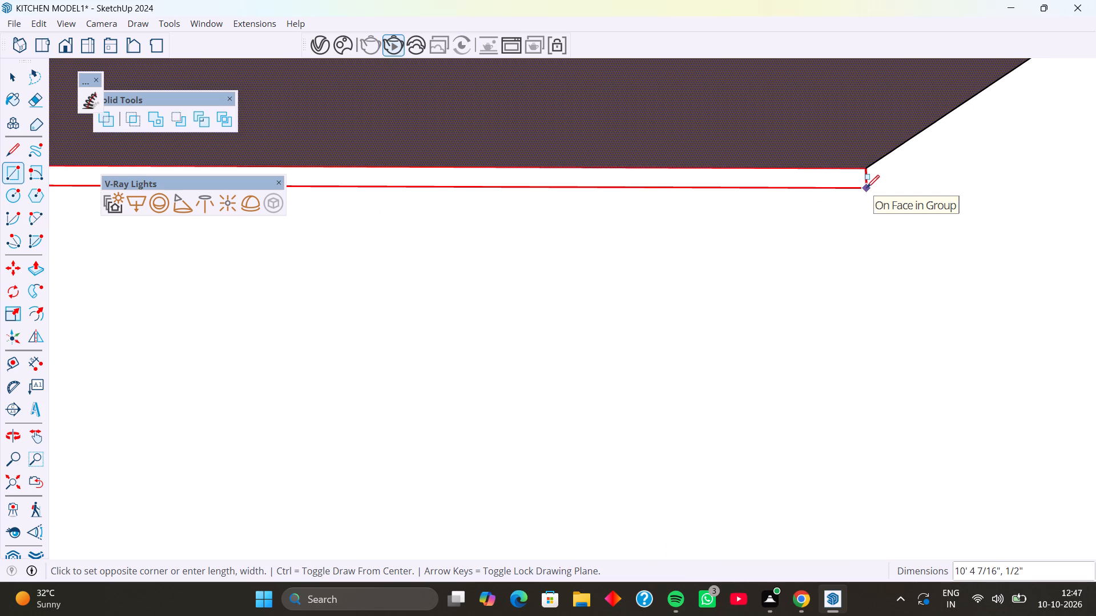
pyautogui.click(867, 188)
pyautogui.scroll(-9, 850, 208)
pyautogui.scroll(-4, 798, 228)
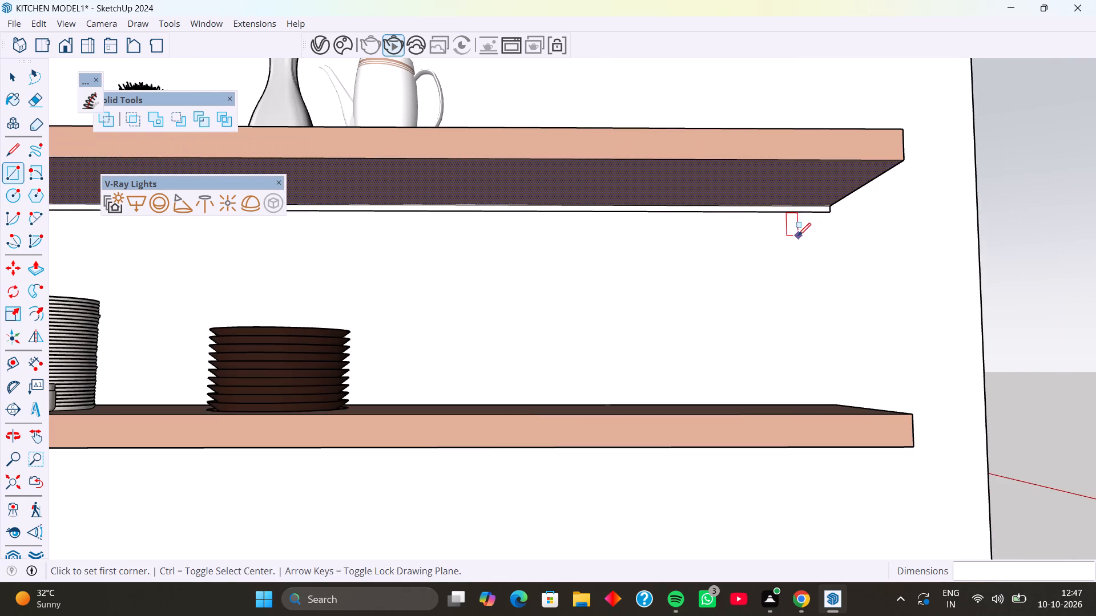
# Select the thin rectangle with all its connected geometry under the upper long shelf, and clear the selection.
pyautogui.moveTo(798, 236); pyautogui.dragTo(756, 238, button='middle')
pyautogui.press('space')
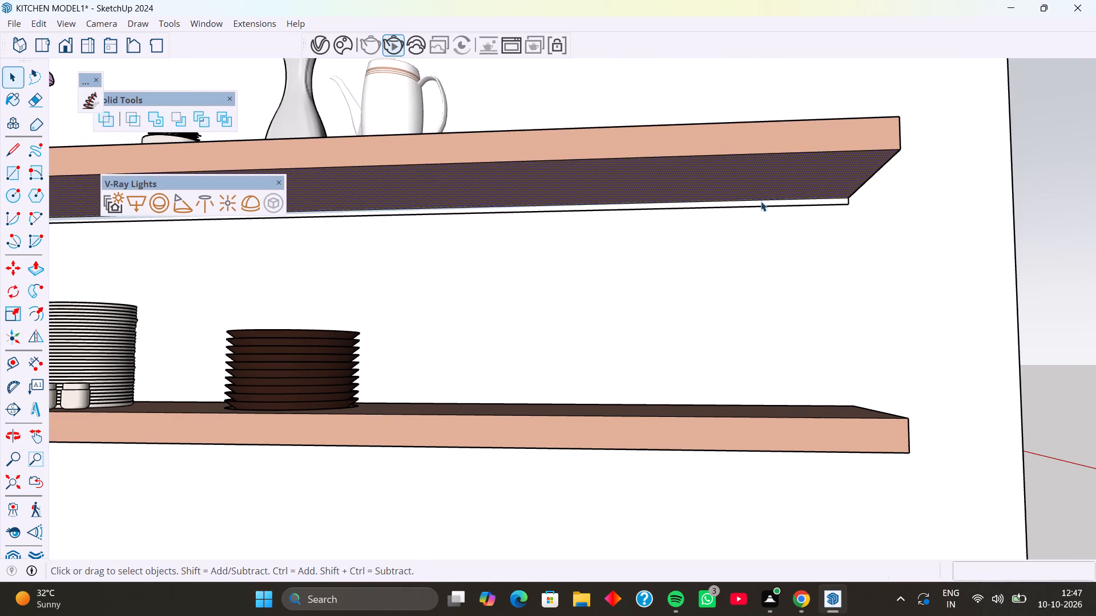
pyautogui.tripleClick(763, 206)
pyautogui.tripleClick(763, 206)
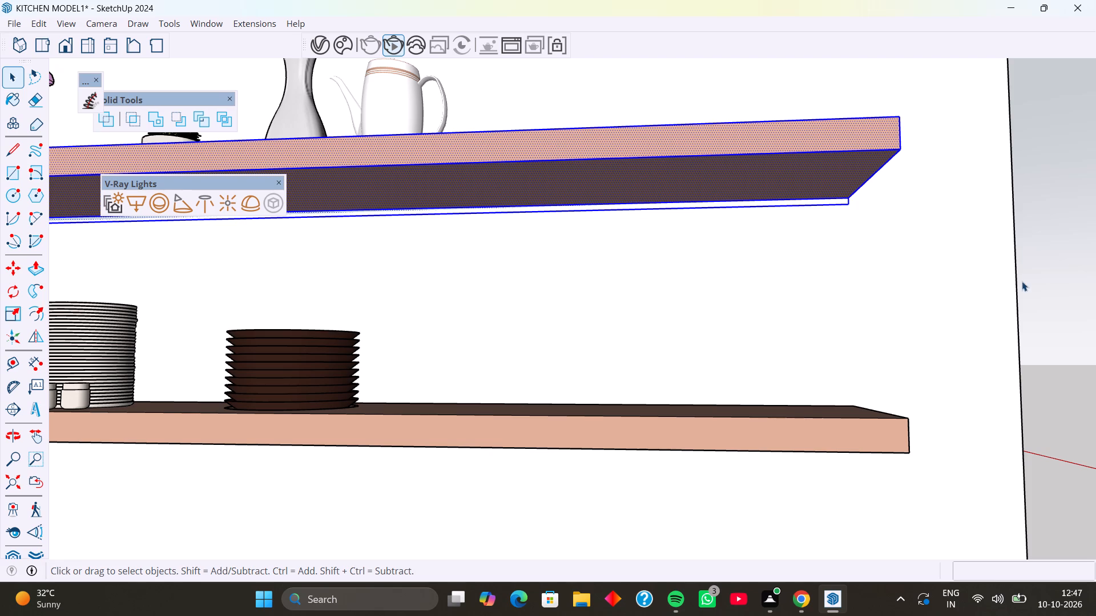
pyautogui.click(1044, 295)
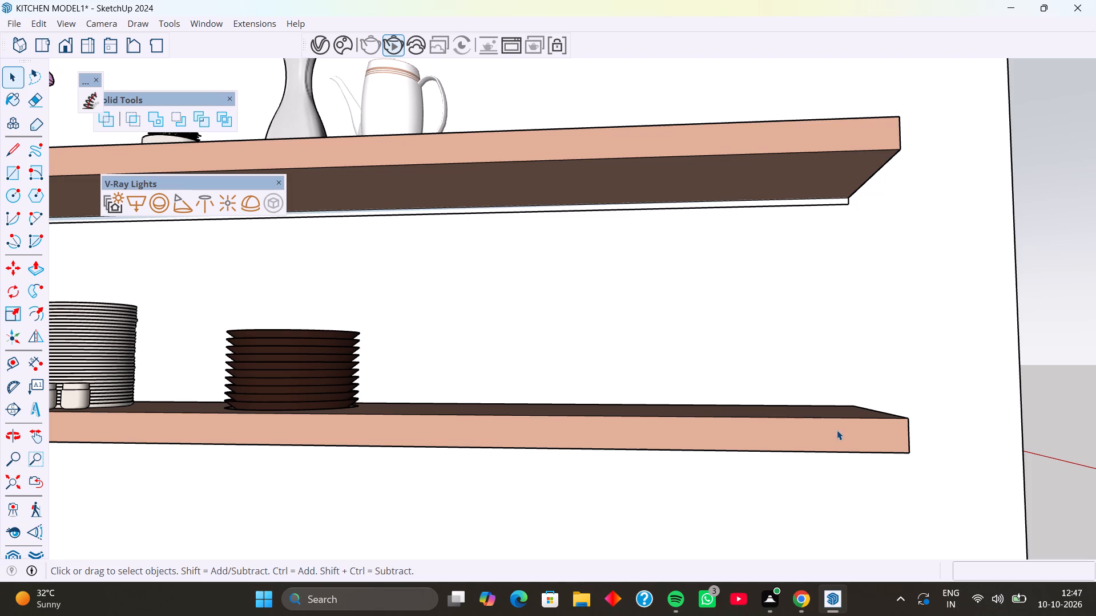
# Undo the thin rectangle and combine all geometry of the upper and lower long wall shelves into one group.
pyautogui.click(837, 430)
pyautogui.tripleClick(837, 431)
pyautogui.tripleClick(837, 431)
pyautogui.tripleClick(837, 431)
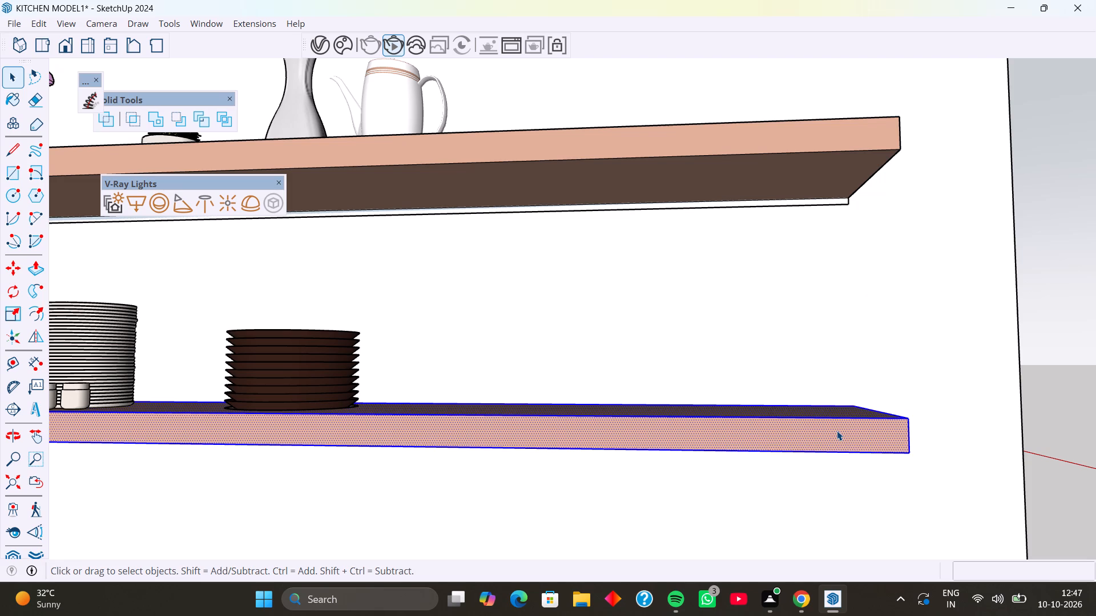
pyautogui.click(837, 431)
pyautogui.press('space')
pyautogui.hotkey('ctrl', 'z')
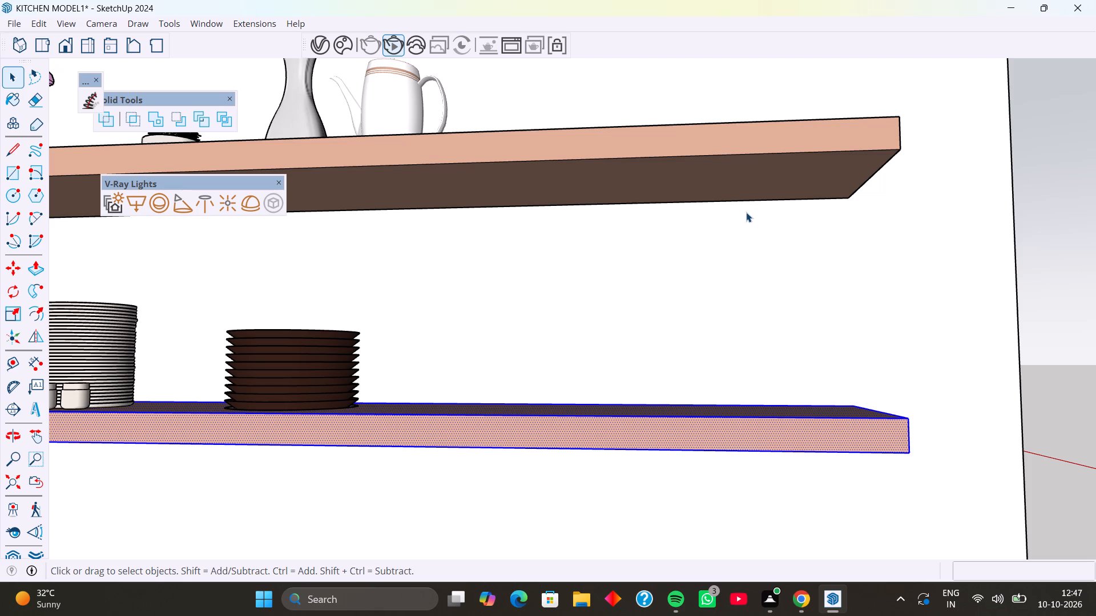
pyautogui.keyDown('shift'); pyautogui.tripleClick(729, 180); pyautogui.keyUp('shift')
pyautogui.keyDown('shift'); pyautogui.tripleClick(729, 180); pyautogui.keyUp('shift')
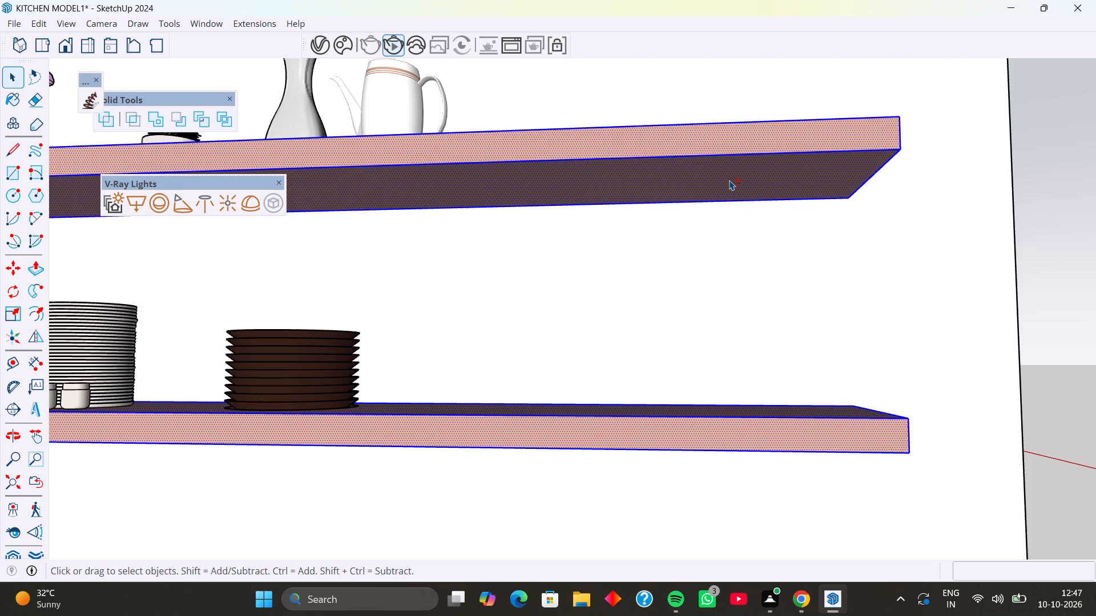
pyautogui.keyDown('shift'); pyautogui.tripleClick(729, 180); pyautogui.keyUp('shift')
pyautogui.keyDown('shift'); pyautogui.doubleClick(729, 180); pyautogui.keyUp('shift')
pyautogui.rightClick(729, 180)
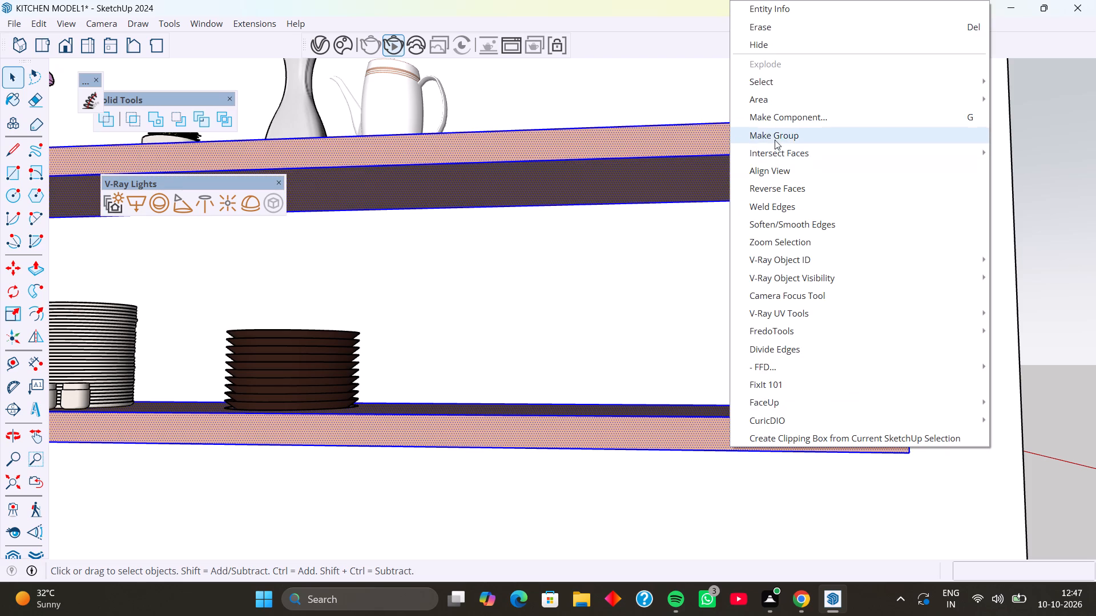
pyautogui.click(782, 137)
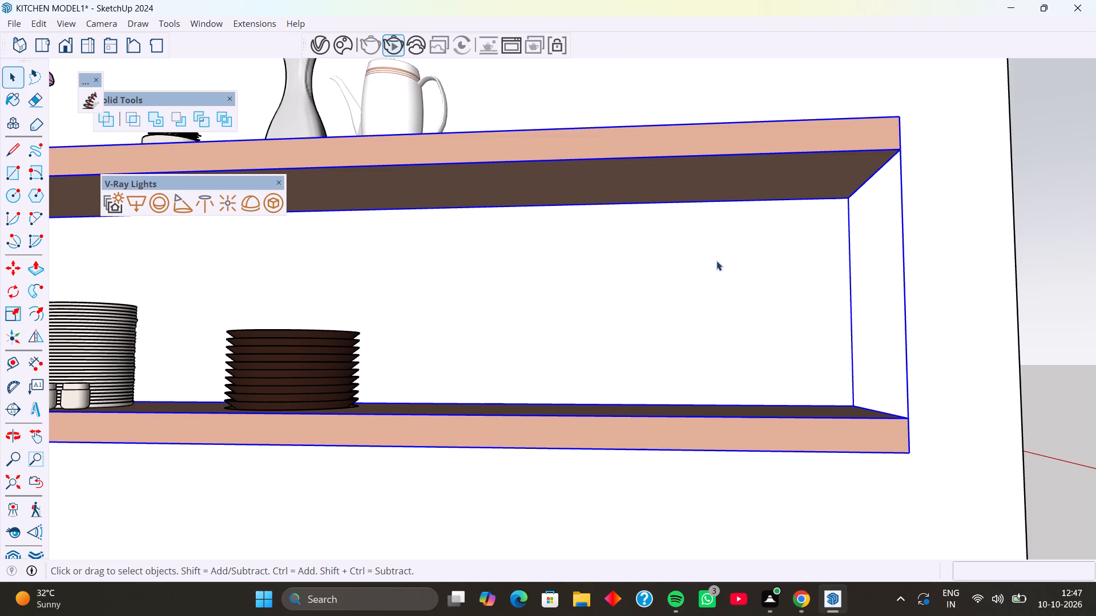
pyautogui.click(1054, 298)
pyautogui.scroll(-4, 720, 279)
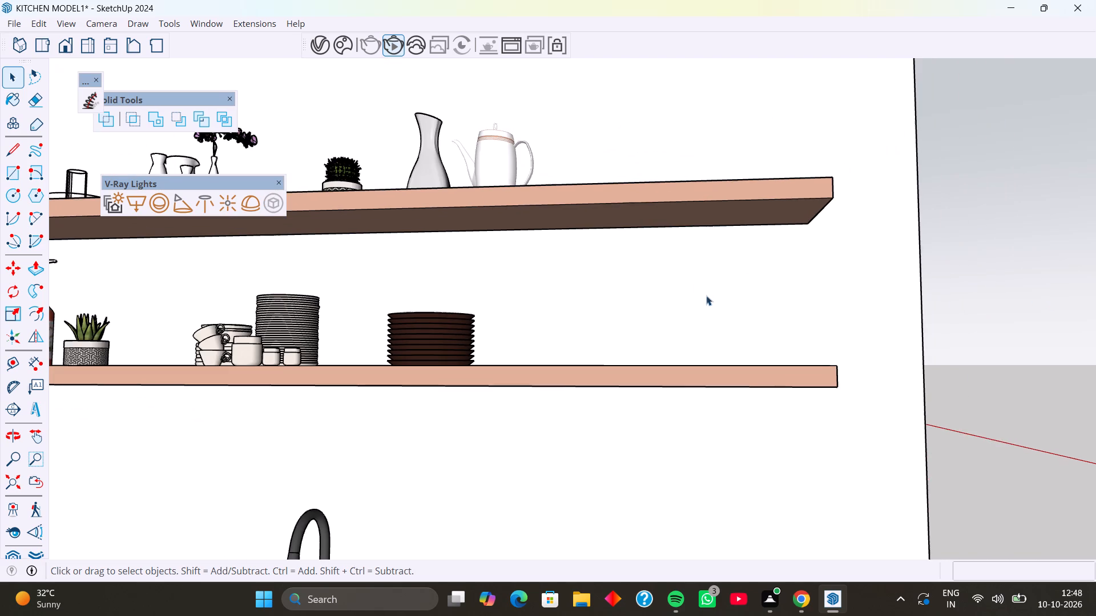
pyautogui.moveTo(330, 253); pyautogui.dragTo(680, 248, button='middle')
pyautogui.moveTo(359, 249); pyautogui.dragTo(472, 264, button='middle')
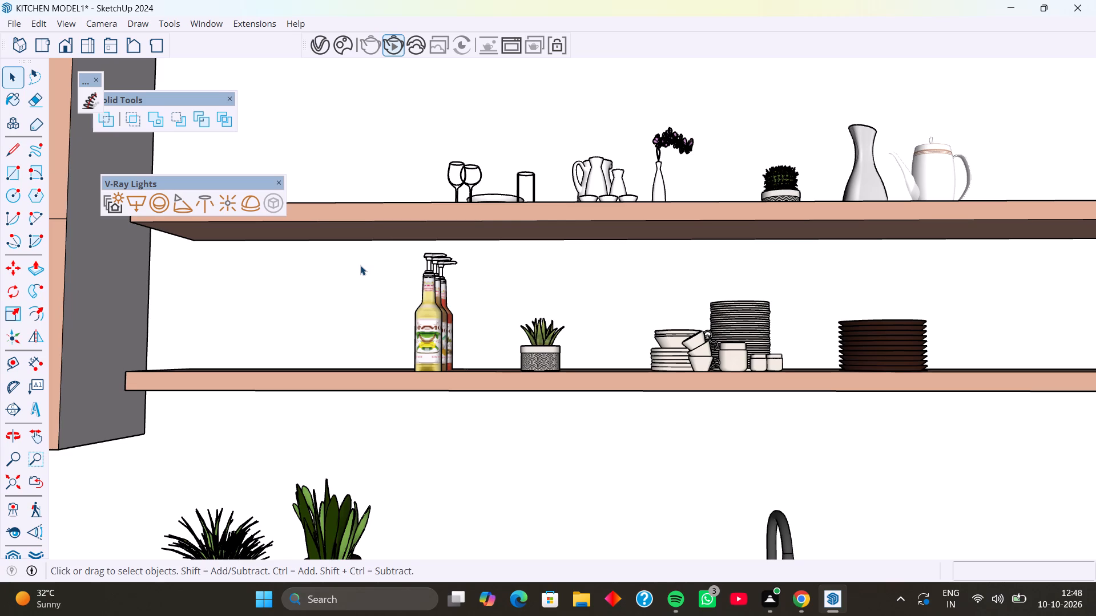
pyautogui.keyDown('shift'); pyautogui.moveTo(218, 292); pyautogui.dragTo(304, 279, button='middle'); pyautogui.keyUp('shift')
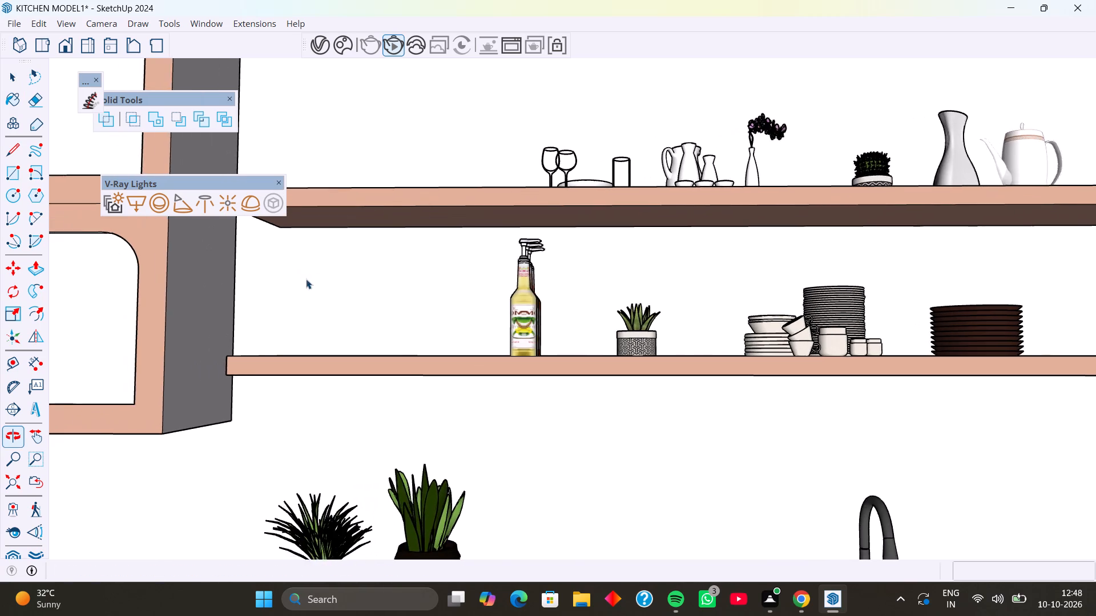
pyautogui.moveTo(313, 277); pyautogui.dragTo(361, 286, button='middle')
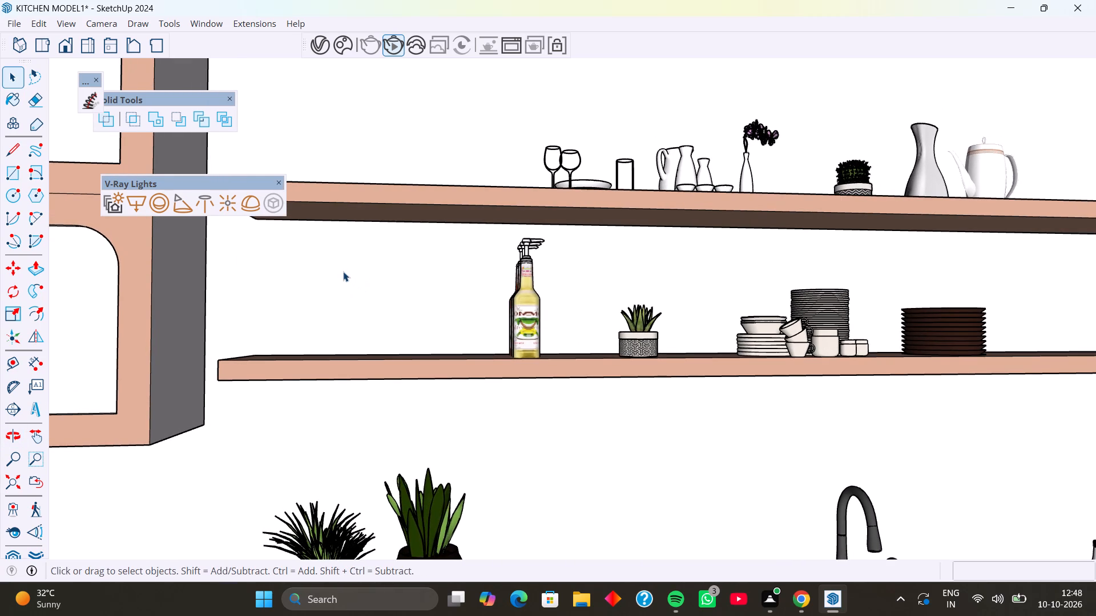
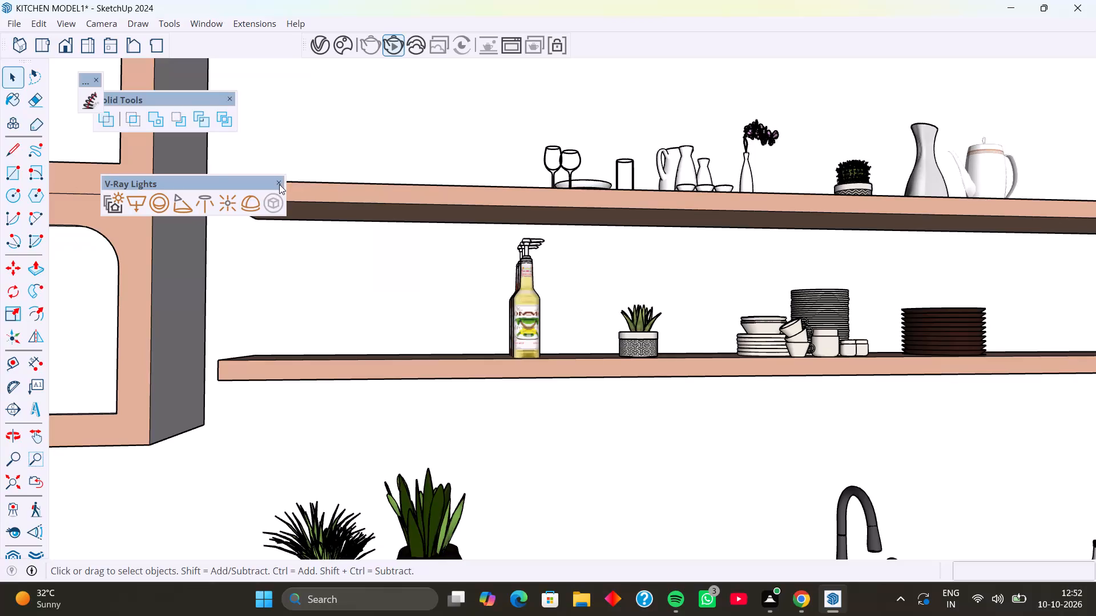
# Clear the modelling area of the floating V-Ray Lights, Solid Tools and small single-icon tool palettes.
pyautogui.click(279, 184)
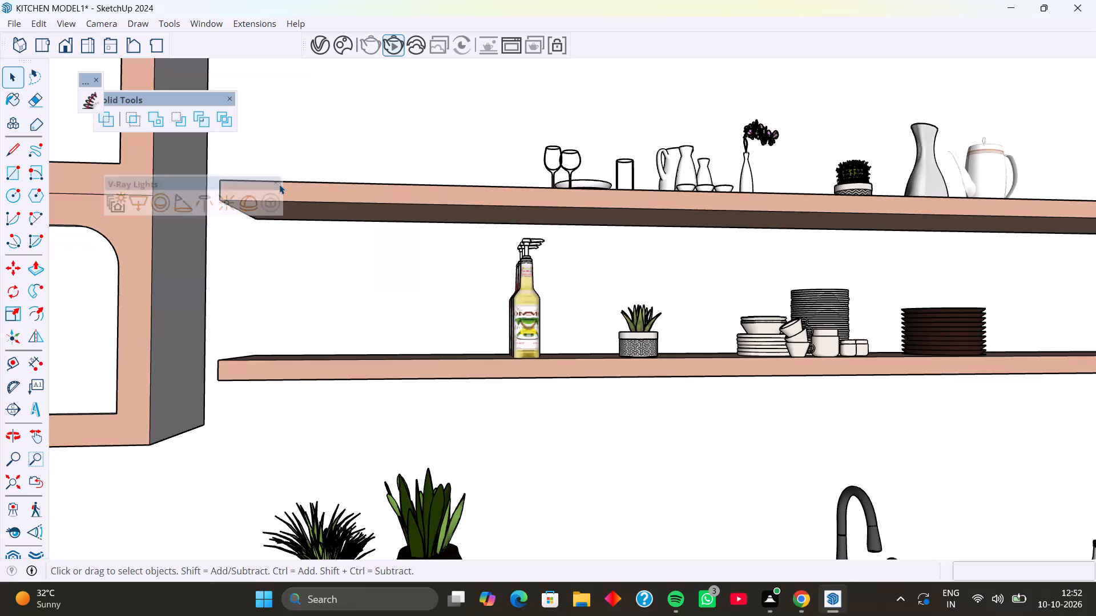
pyautogui.click(228, 96)
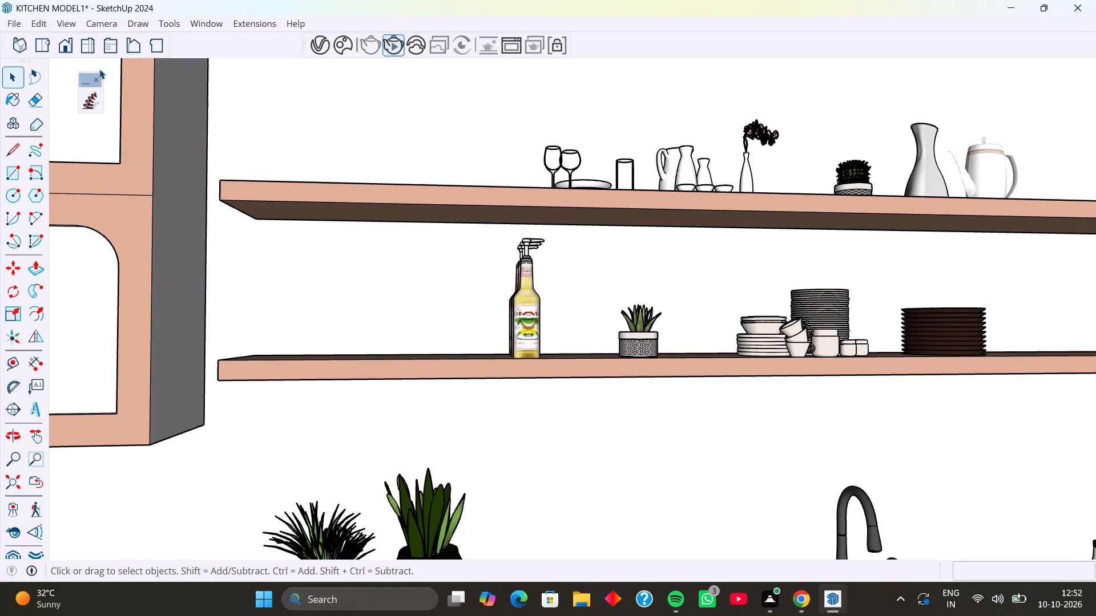
pyautogui.click(96, 86)
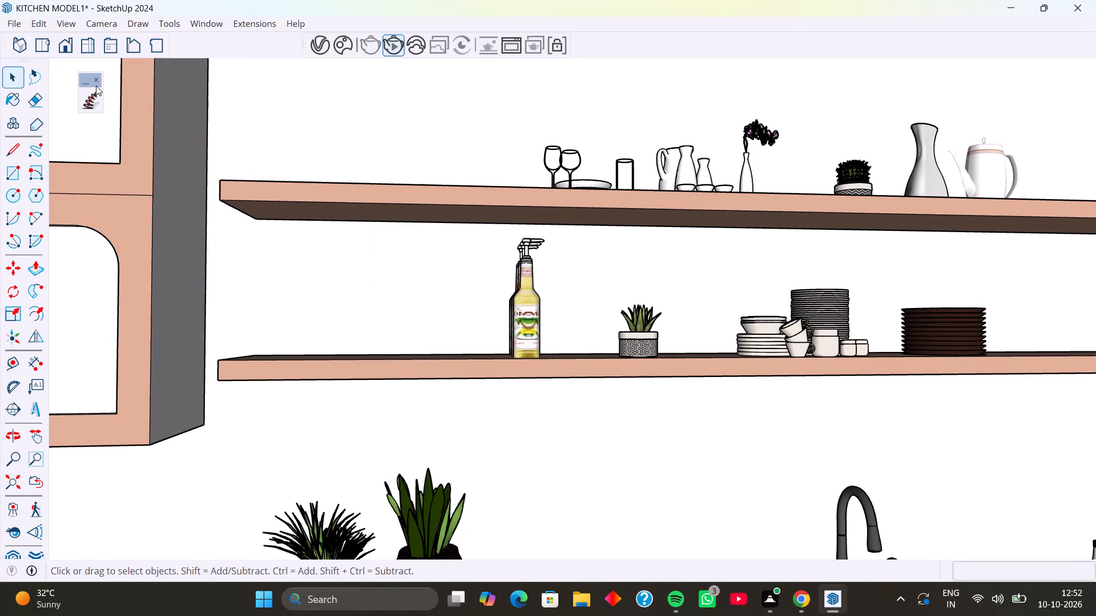
pyautogui.click(97, 83)
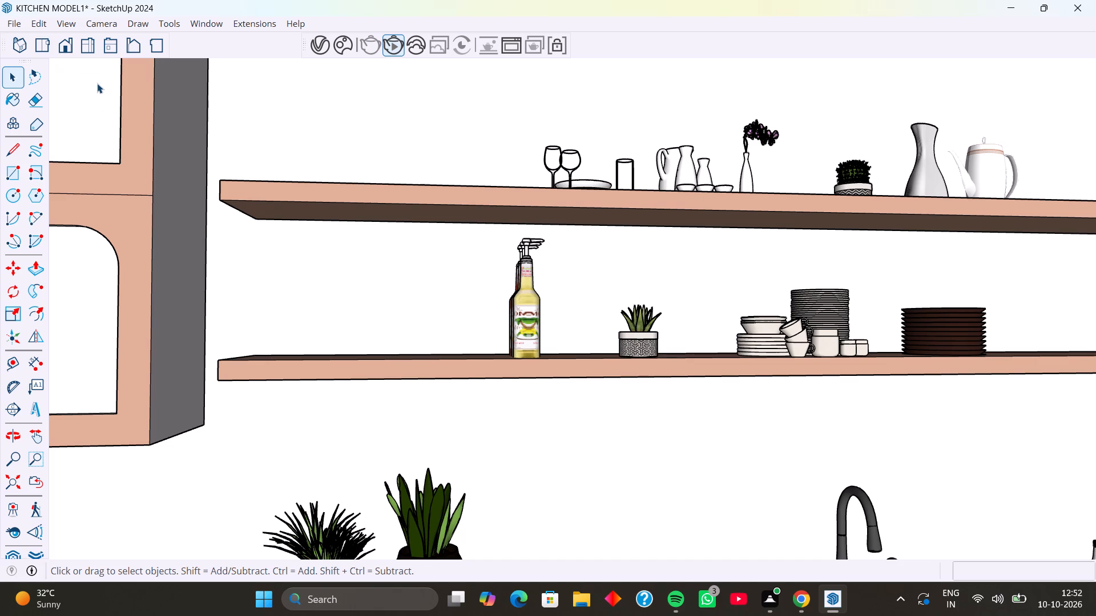
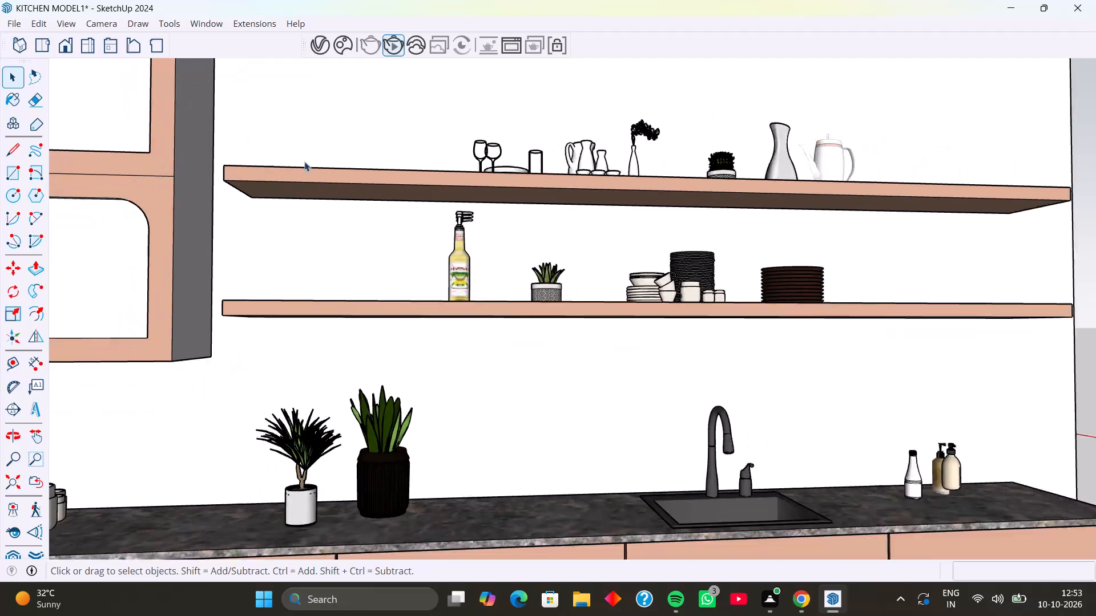
# Draw a thin rectangle on the wall directly beneath the upper long shelf, spanning its full length, about 10' 4 7/16" by 1 15/16".
pyautogui.scroll(-7, 333, 203)
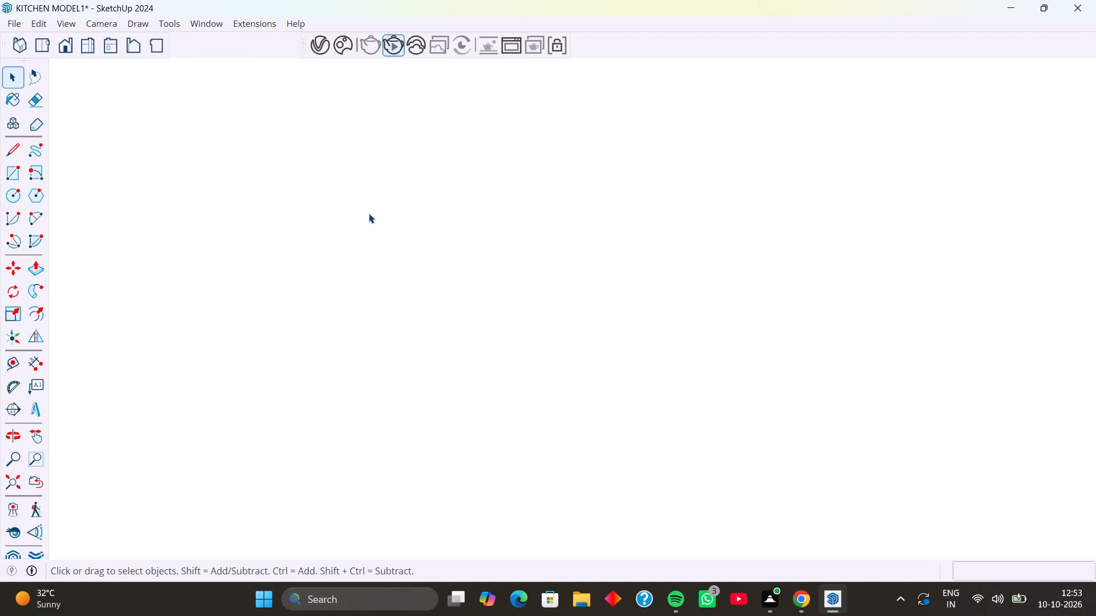
pyautogui.scroll(-7, 369, 213)
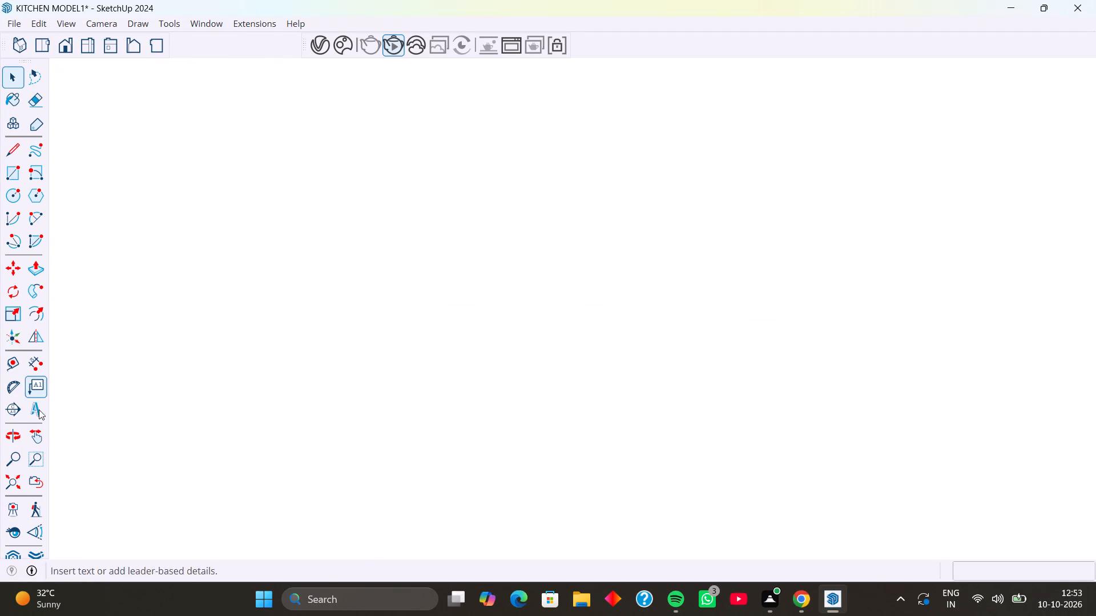
pyautogui.click(17, 483)
pyautogui.moveTo(342, 415); pyautogui.dragTo(311, 422, button='middle')
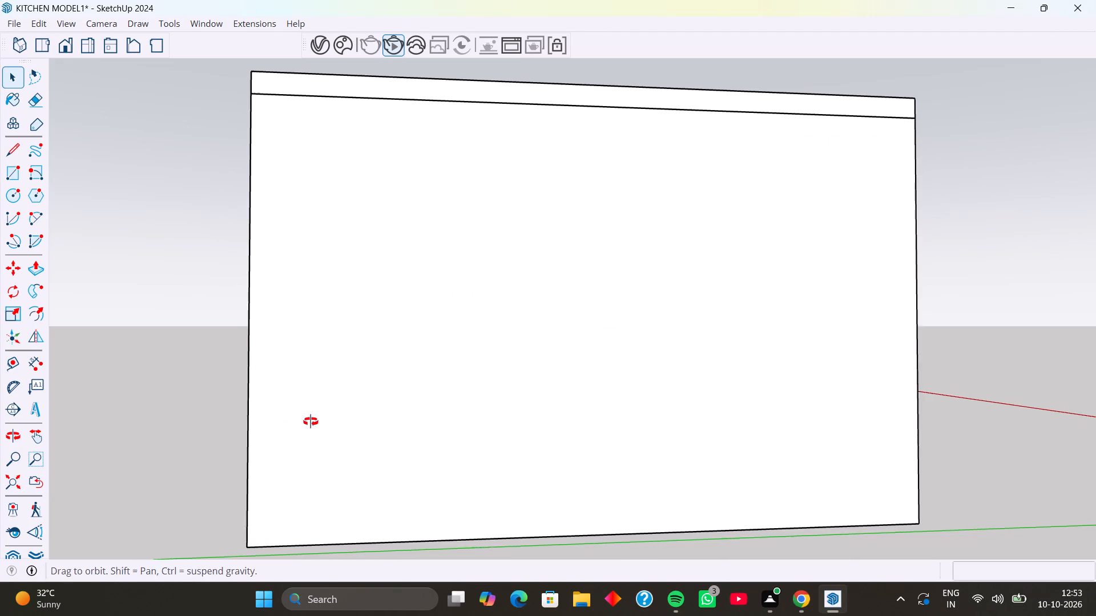
pyautogui.moveTo(311, 422); pyautogui.dragTo(243, 424, button='middle')
pyautogui.moveTo(586, 420); pyautogui.dragTo(364, 464, button='middle')
pyautogui.scroll(7, 773, 352)
pyautogui.moveTo(707, 302); pyautogui.dragTo(728, 294, button='middle')
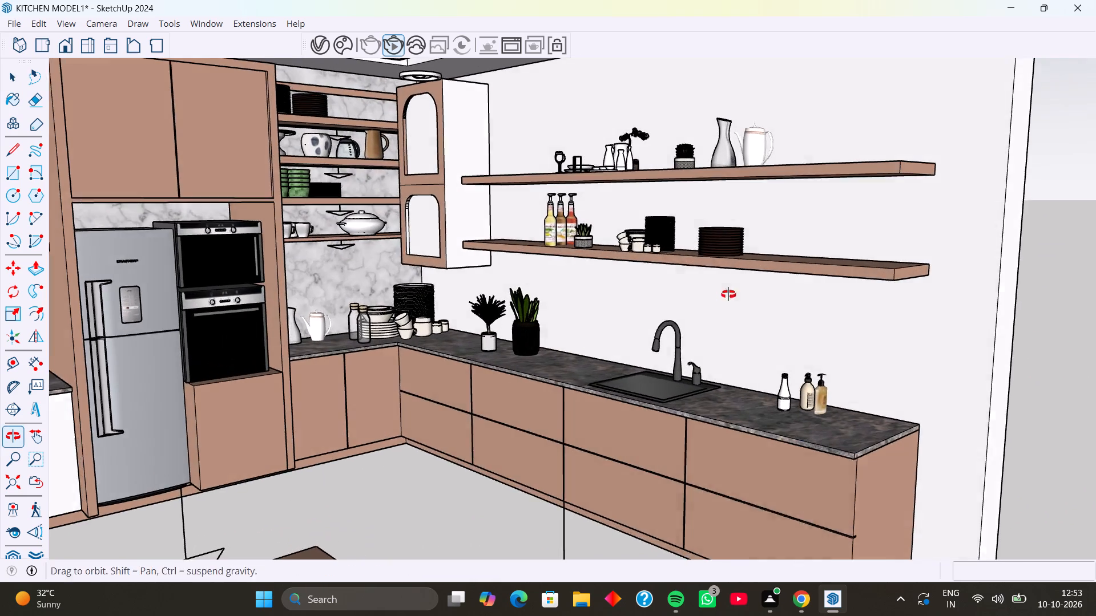
pyautogui.moveTo(728, 294); pyautogui.dragTo(730, 291, button='middle')
pyautogui.scroll(5, 742, 199)
pyautogui.moveTo(731, 208); pyautogui.dragTo(785, 198, button='middle')
pyautogui.scroll(1, 748, 206)
pyautogui.moveTo(402, 192); pyautogui.dragTo(442, 189, button='middle')
pyautogui.scroll(2, 372, 185)
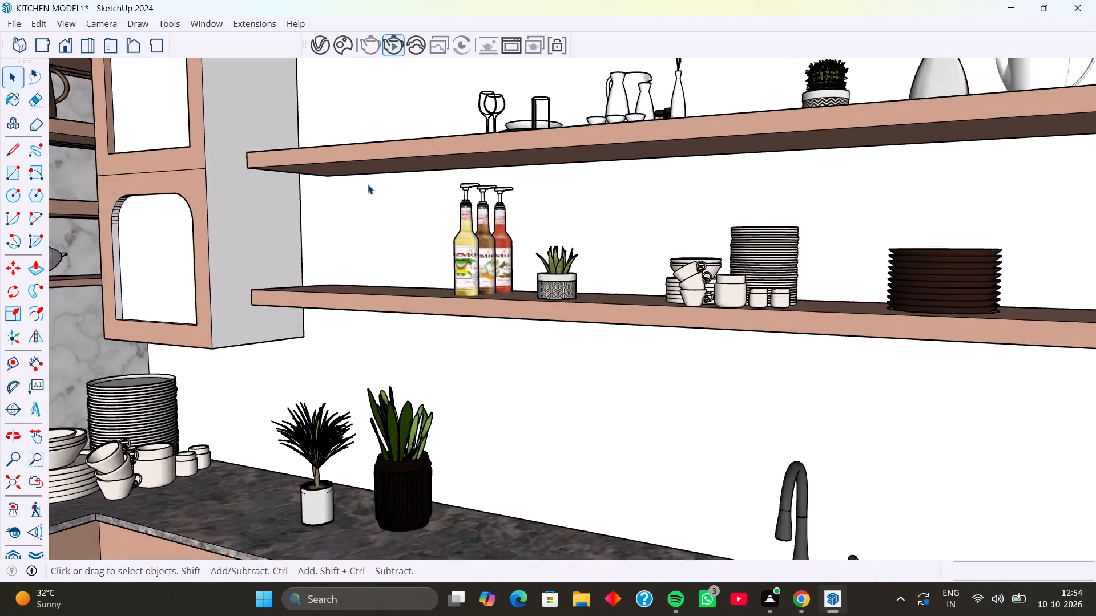
pyautogui.scroll(3, 368, 184)
pyautogui.moveTo(348, 187); pyautogui.dragTo(421, 177, button='middle')
pyautogui.moveTo(312, 213); pyautogui.dragTo(367, 204, button='middle')
pyautogui.scroll(1, 282, 191)
pyautogui.moveTo(256, 198); pyautogui.dragTo(269, 200, button='middle')
pyautogui.press('r')
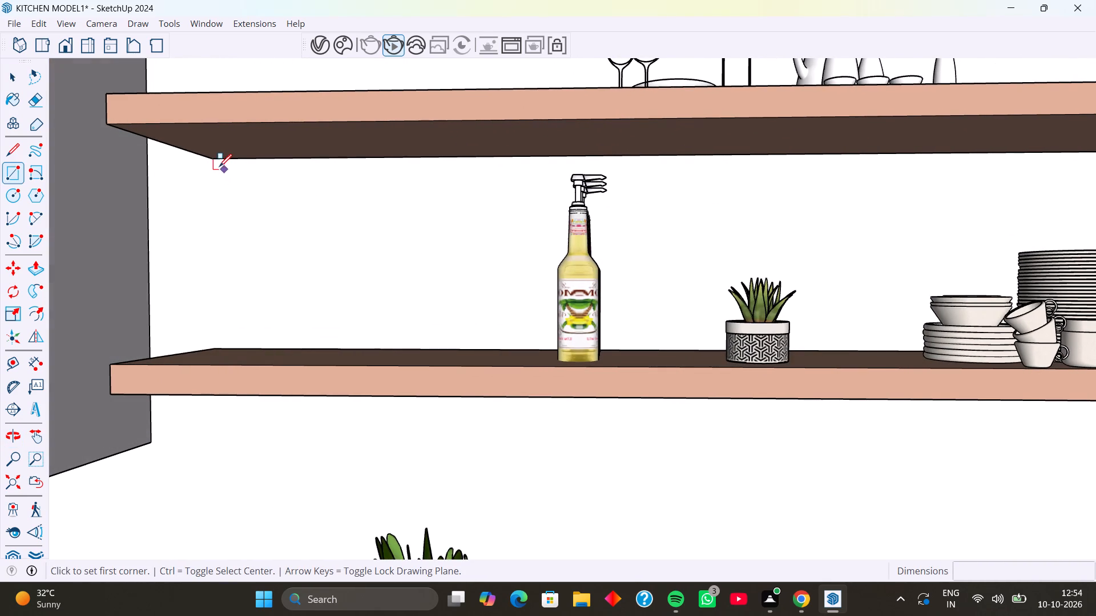
pyautogui.click(211, 160)
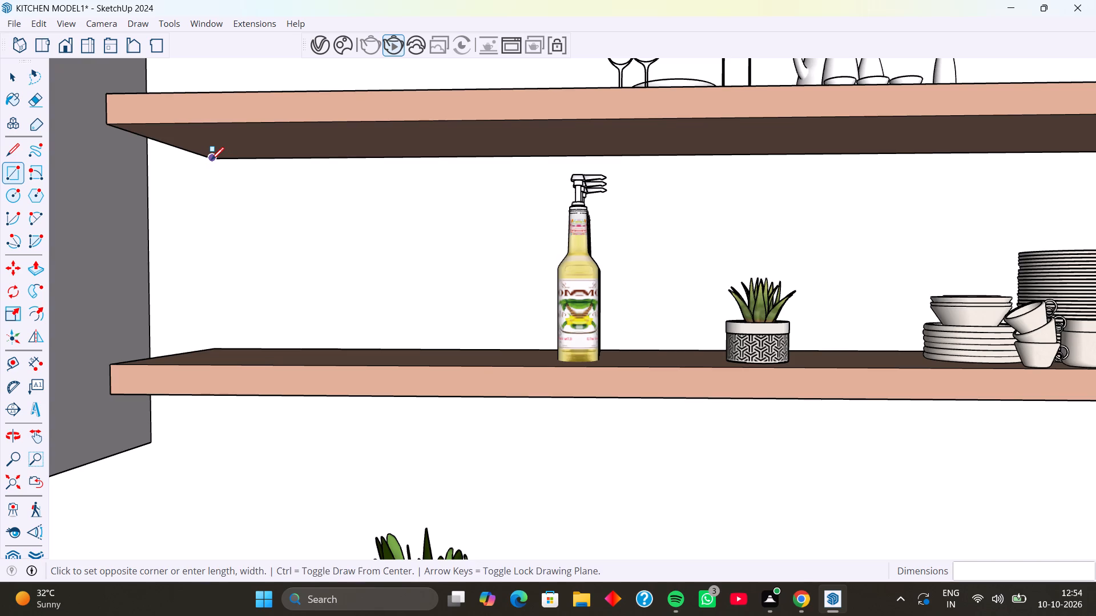
pyautogui.scroll(-4, 516, 201)
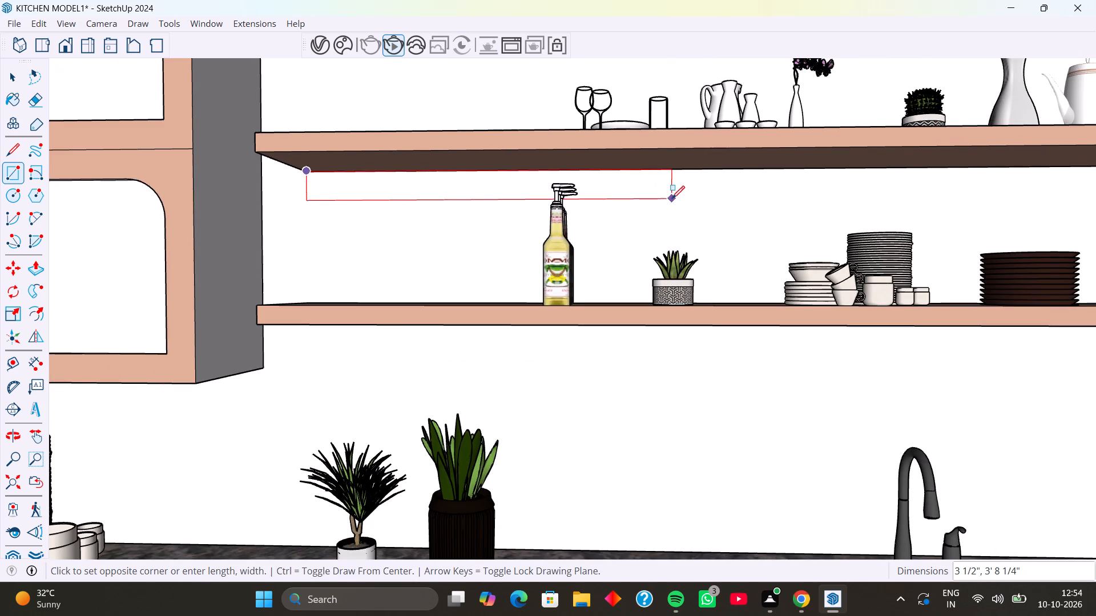
pyautogui.keyDown('shift'); pyautogui.moveTo(721, 198); pyautogui.dragTo(424, 187, button='middle'); pyautogui.keyUp('shift')
pyautogui.keyDown('shift'); pyautogui.moveTo(882, 192); pyautogui.dragTo(557, 208, button='middle'); pyautogui.keyUp('shift')
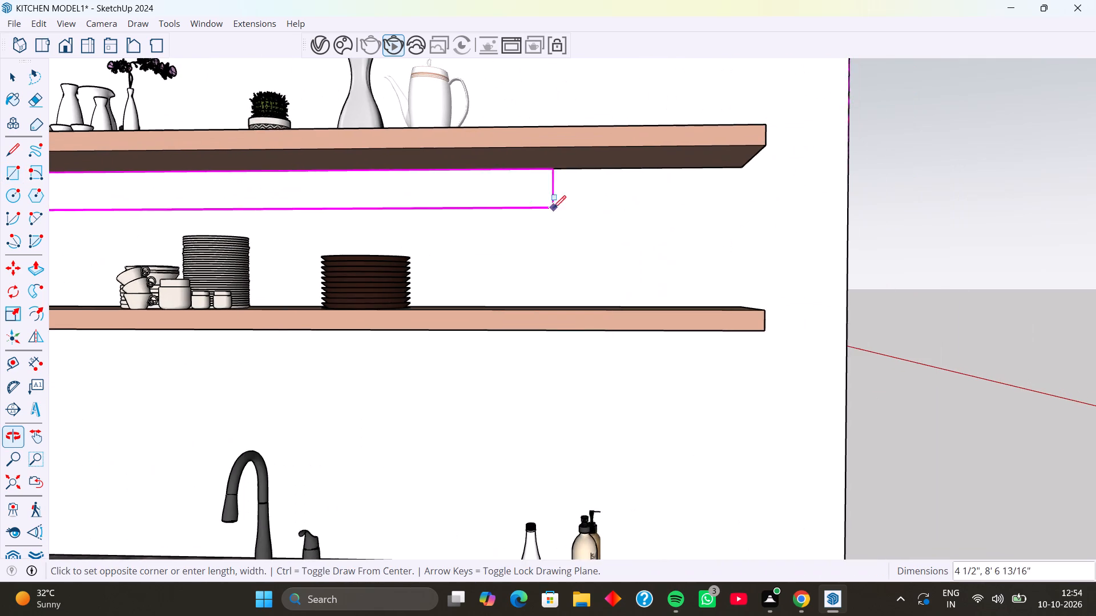
pyautogui.scroll(6, 743, 208)
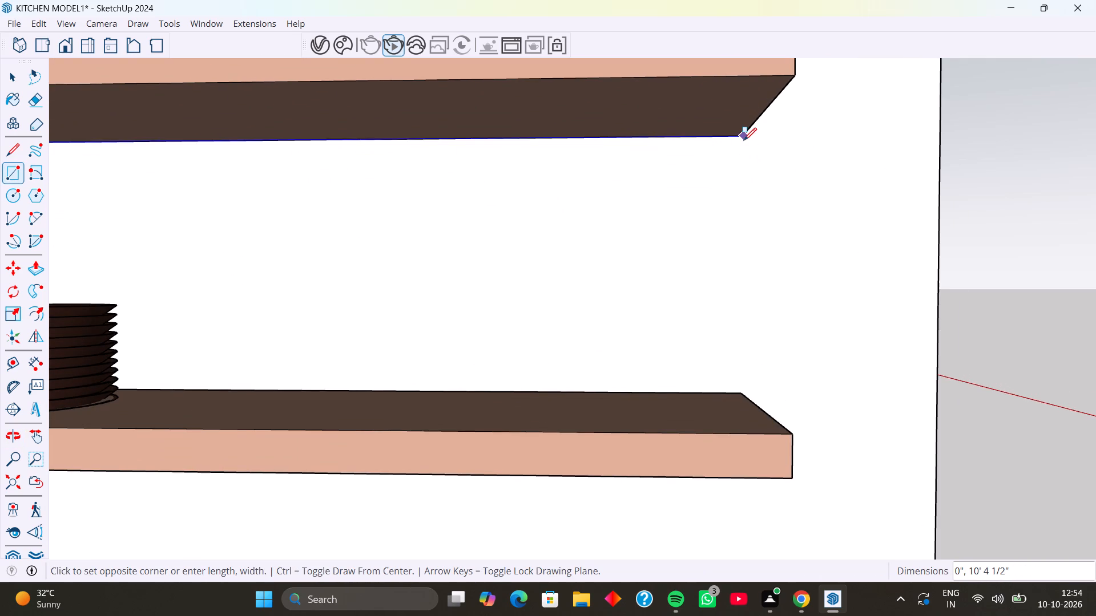
pyautogui.press('Up')
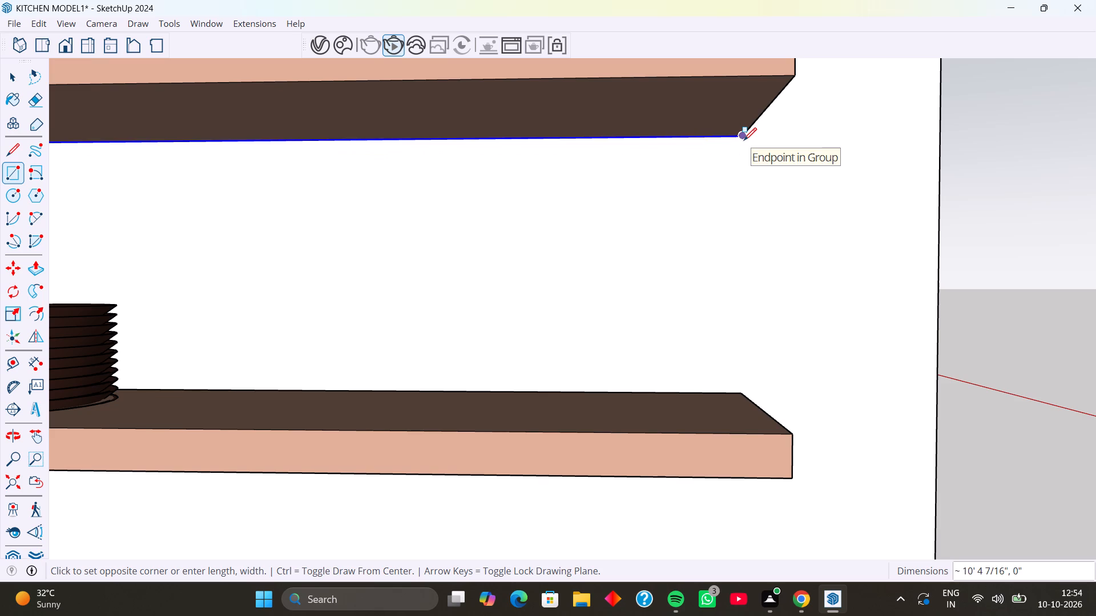
pyautogui.press('Right')
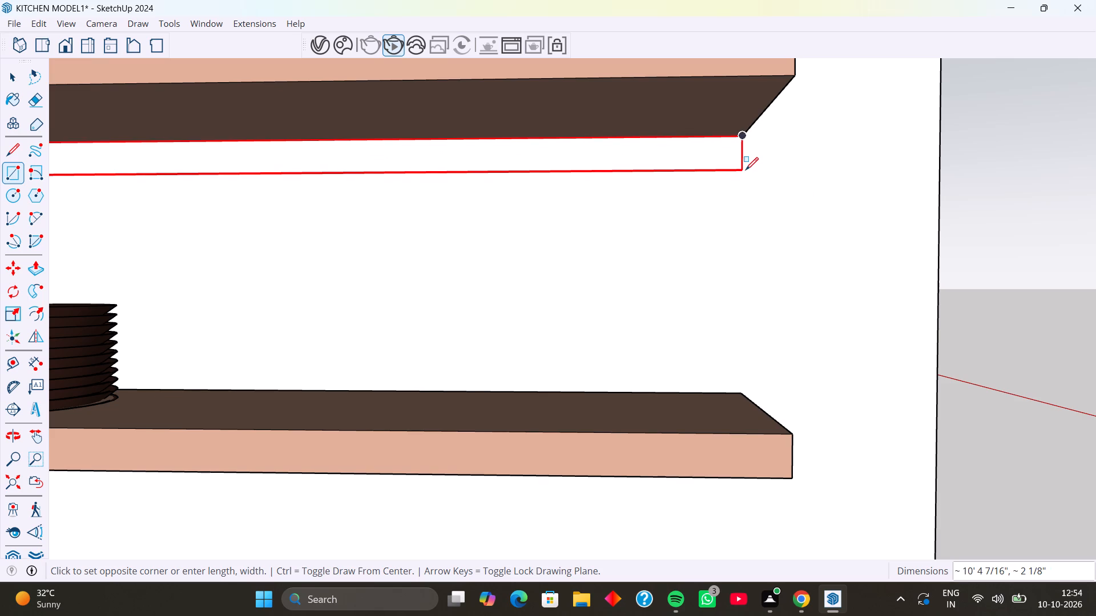
pyautogui.click(745, 168)
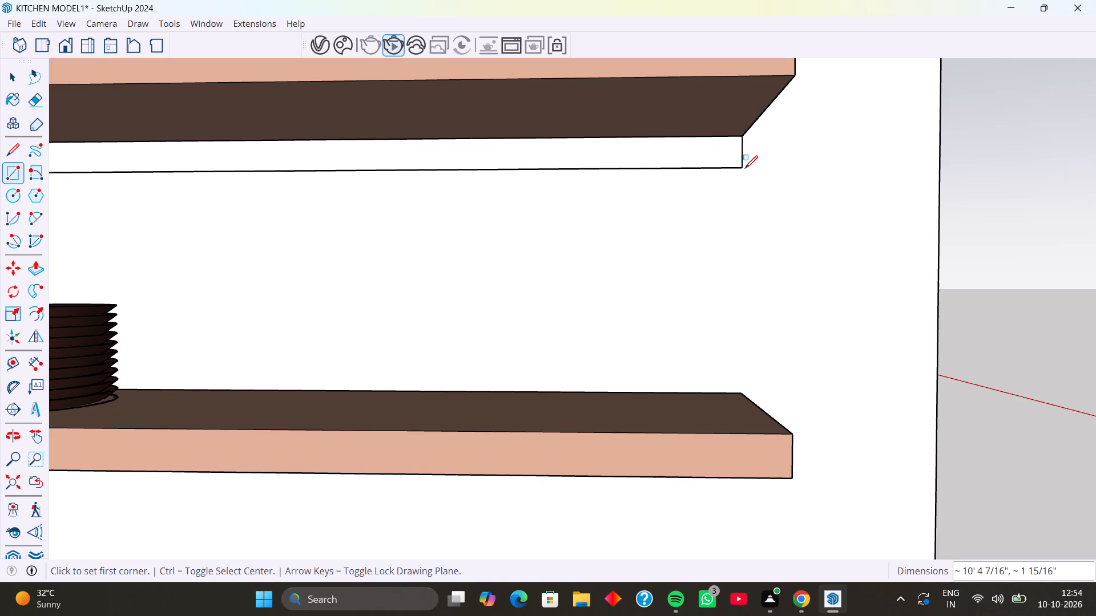
pyautogui.scroll(-6, 657, 195)
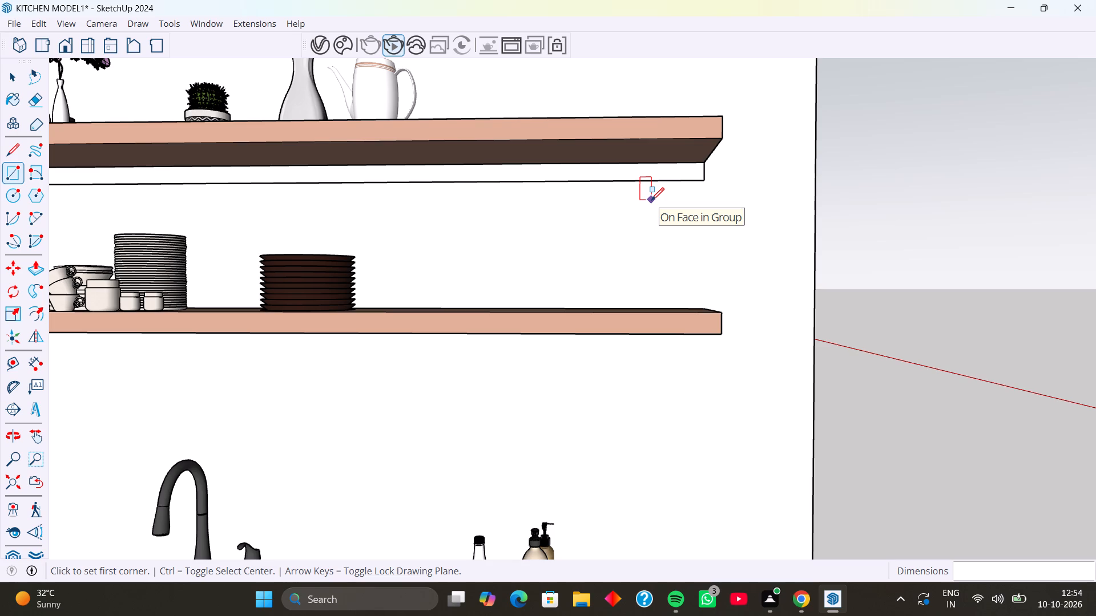
pyautogui.press('space')
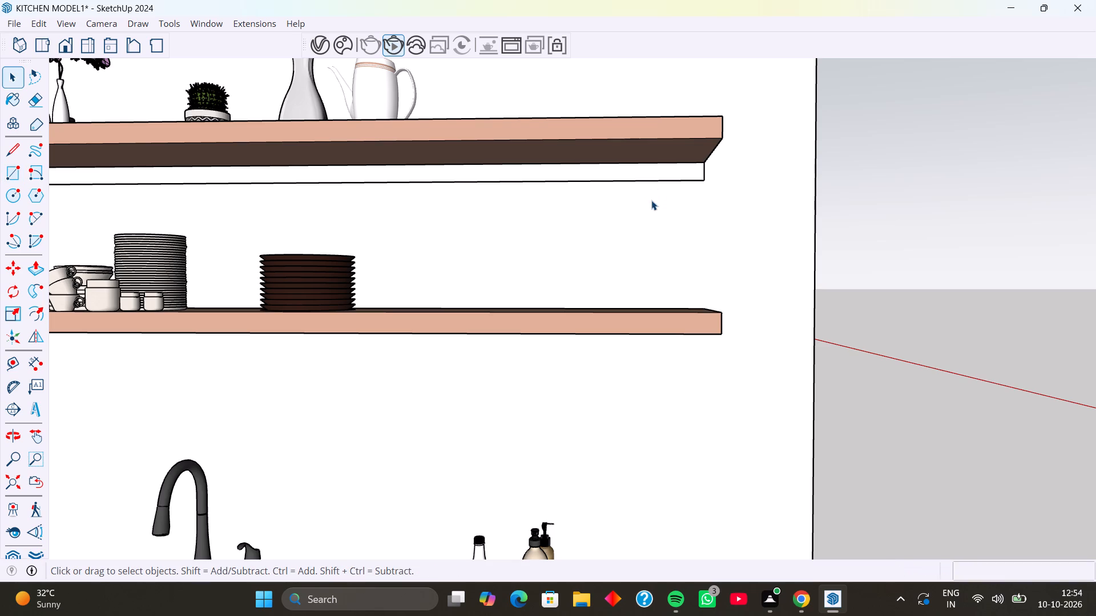
# Move the thin strip 1 mm straight down from the underside of the upper long shelf.
pyautogui.click(660, 181)
pyautogui.click(660, 175)
pyautogui.click(660, 175)
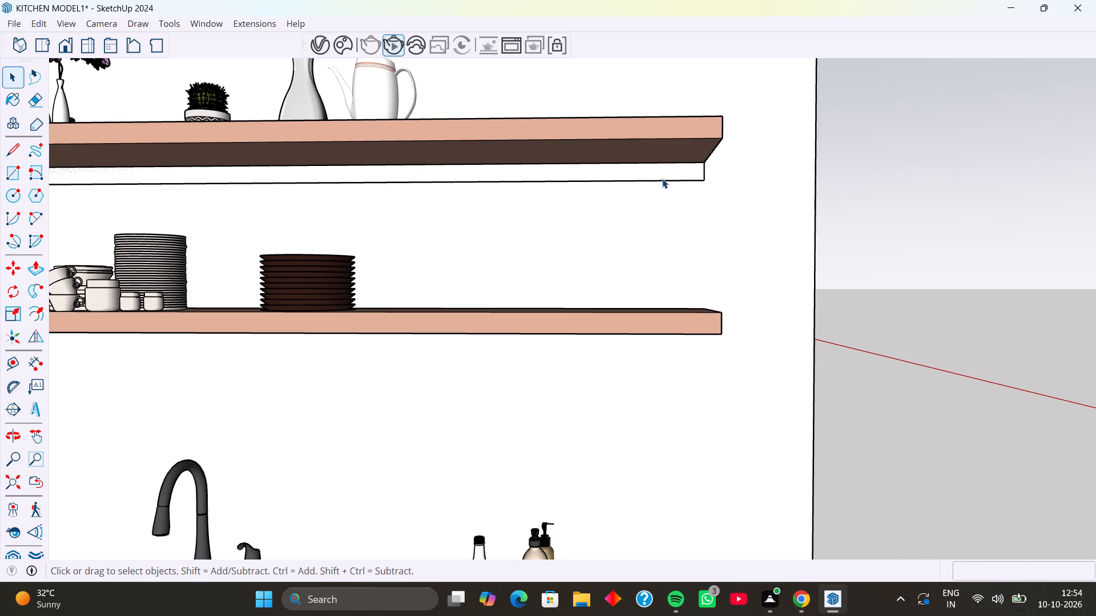
pyautogui.doubleClick(662, 179)
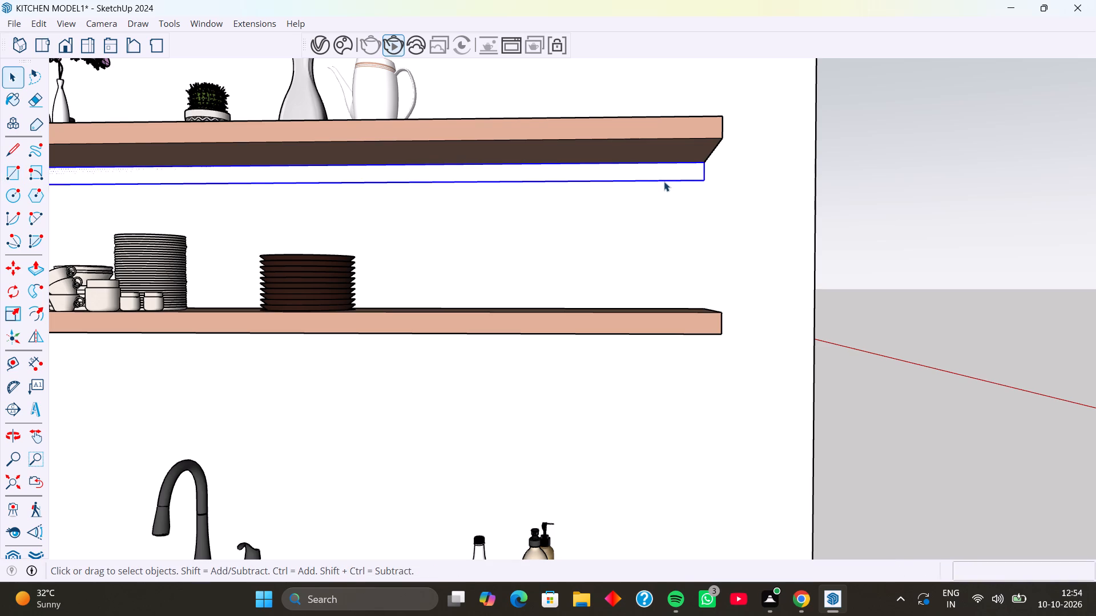
pyautogui.press('m')
pyautogui.scroll(6, 703, 171)
pyautogui.click(704, 156)
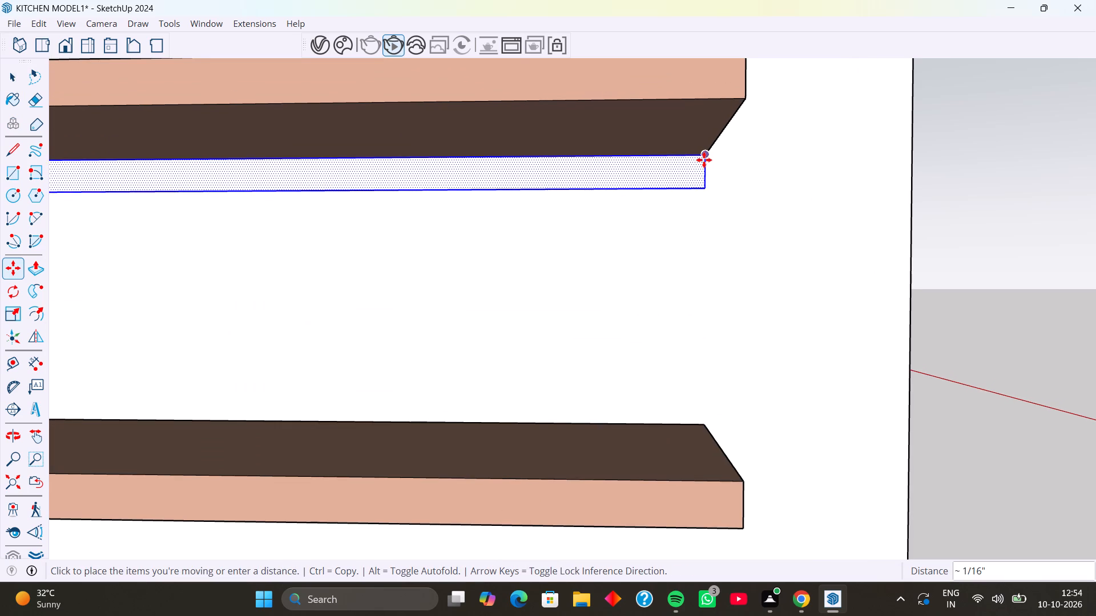
pyautogui.press('Up')
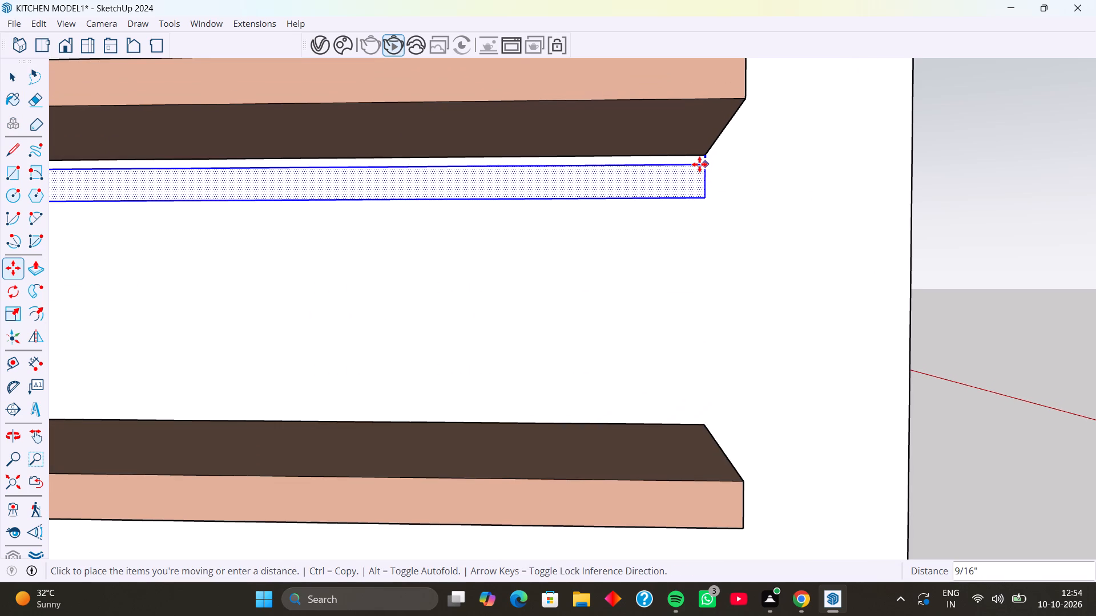
pyautogui.write('1mm')
pyautogui.press('Return')
# Copy the strip 1' 6" straight down to the rear underside corner of the lower long shelf.
pyautogui.scroll(-5, 675, 191)
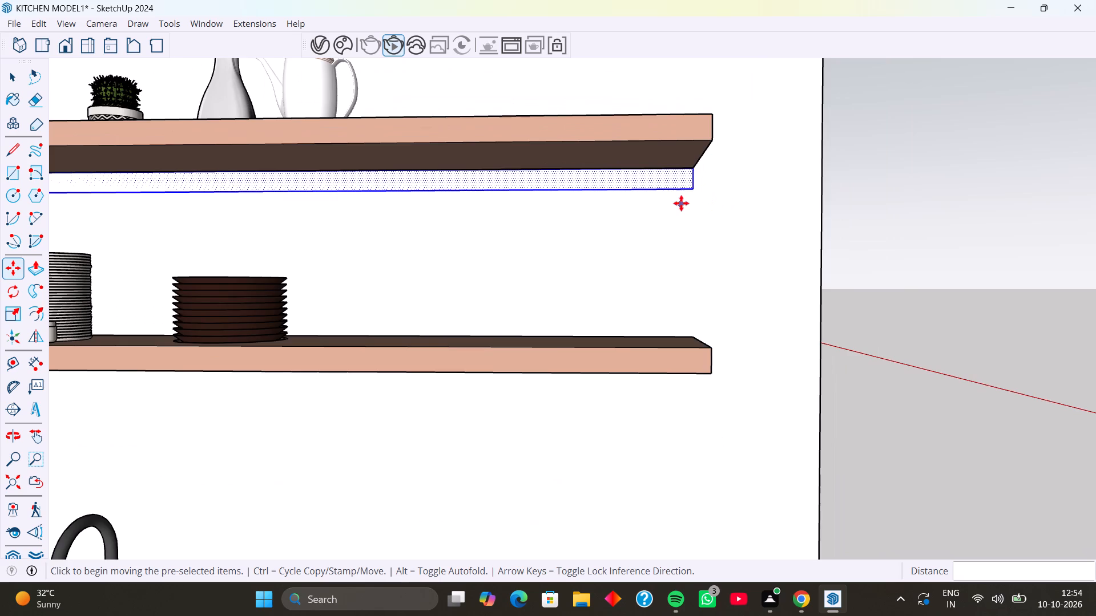
pyautogui.scroll(10, 695, 180)
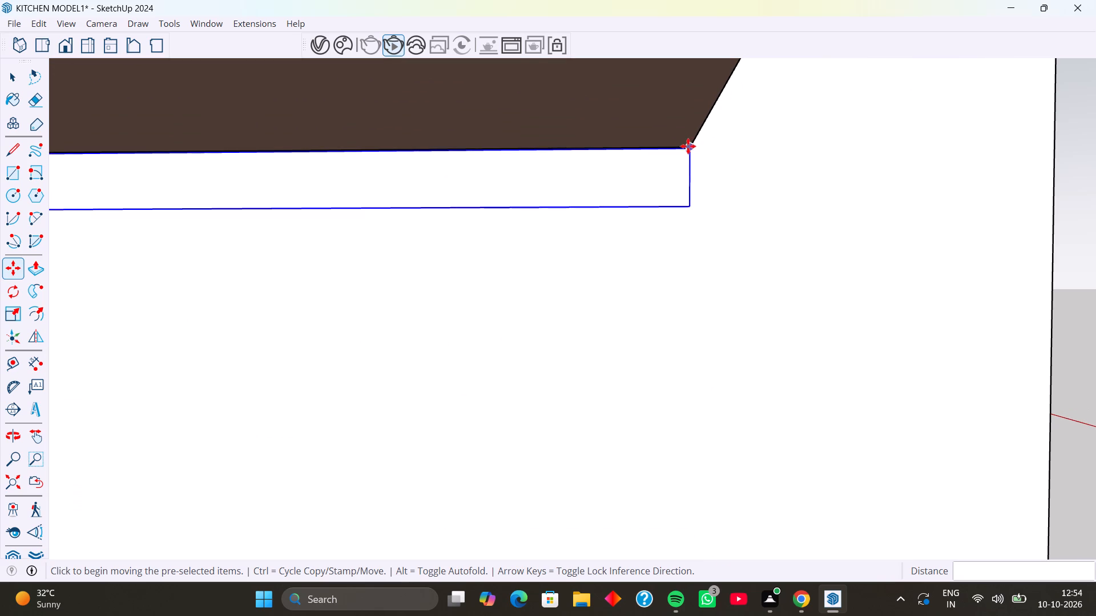
pyautogui.click(688, 147)
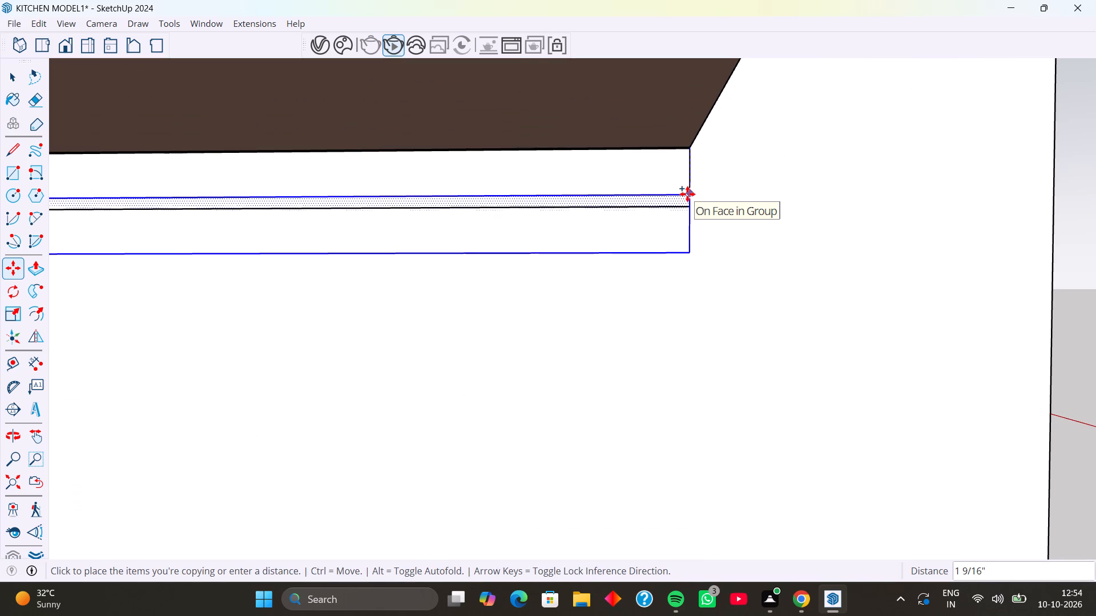
pyautogui.press('Up')
pyautogui.scroll(-10, 688, 268)
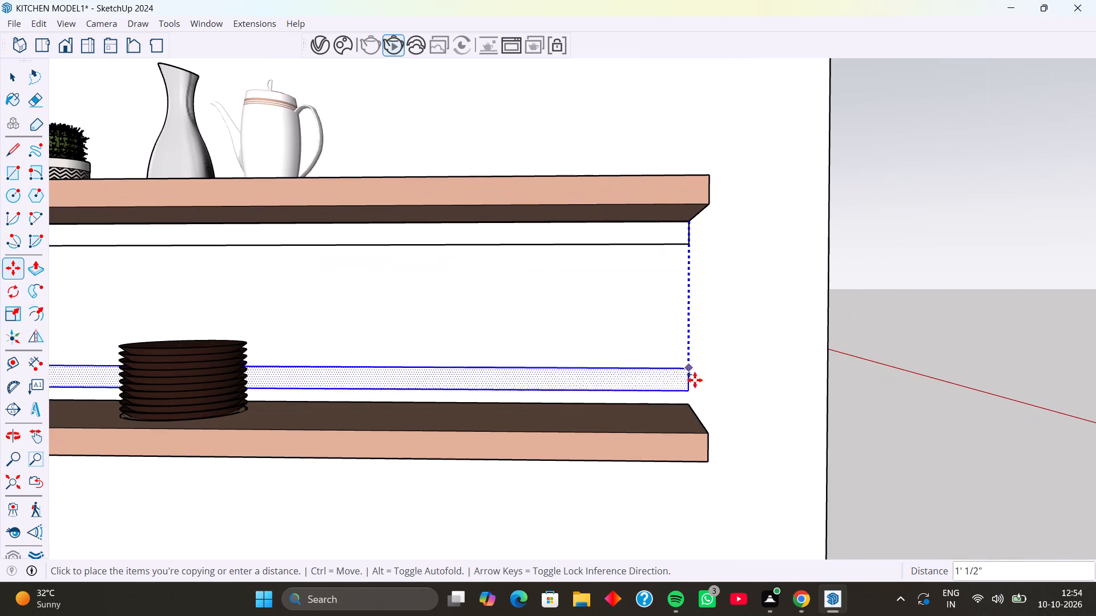
pyautogui.keyDown('shift'); pyautogui.moveTo(699, 424); pyautogui.dragTo(691, 267, button='middle'); pyautogui.keyUp('shift')
pyautogui.keyDown('shift'); pyautogui.scroll(1, 694, 328); pyautogui.keyUp('shift')
pyautogui.scroll(13, 688, 309)
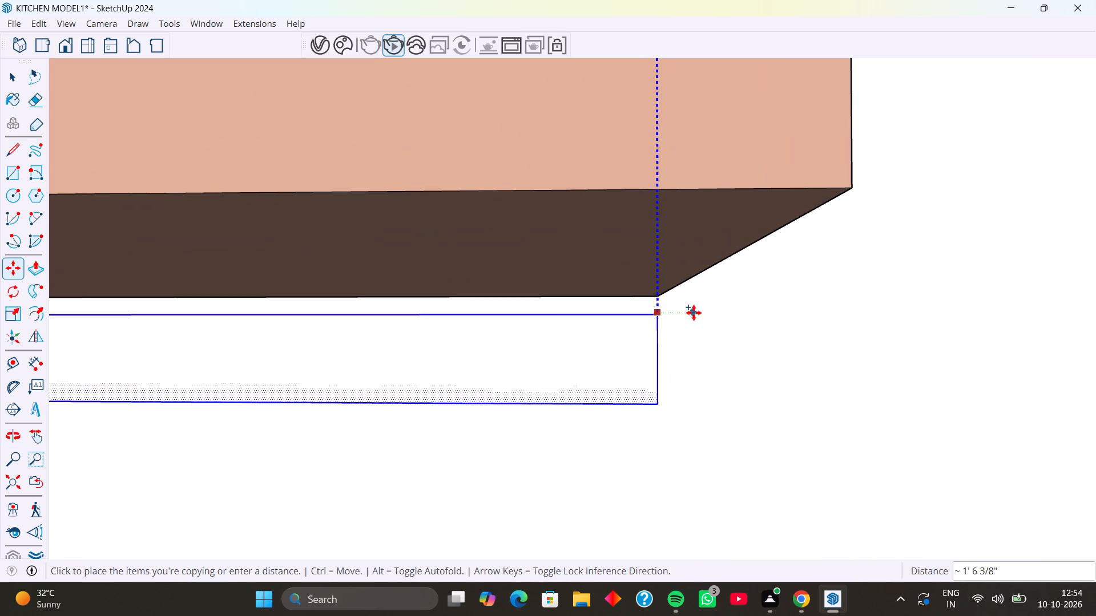
pyautogui.scroll(3, 660, 297)
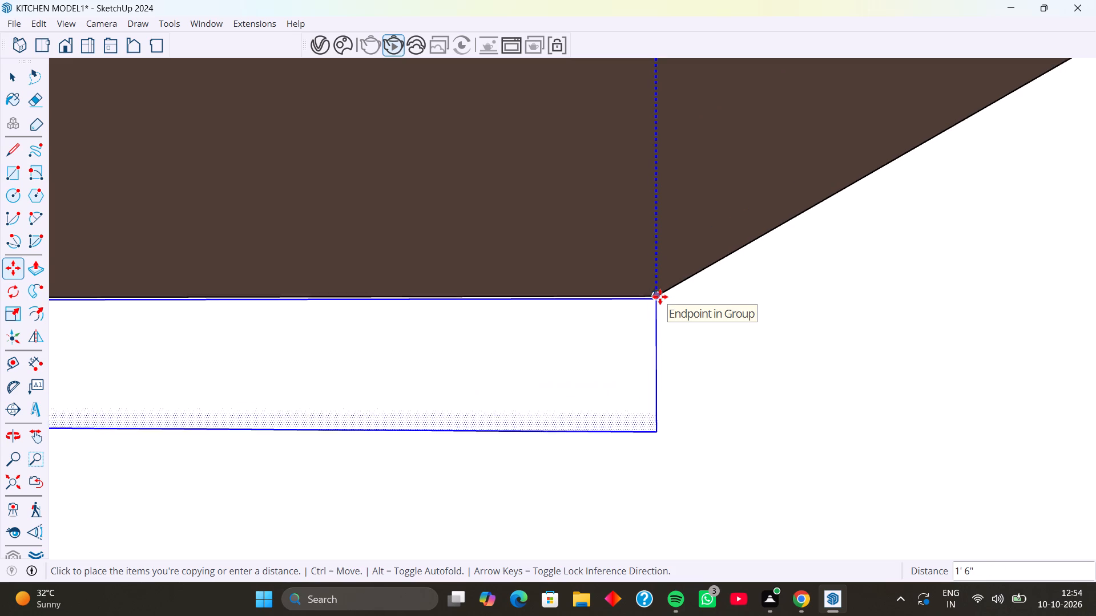
pyautogui.scroll(20, 660, 297)
pyautogui.scroll(4, 660, 297)
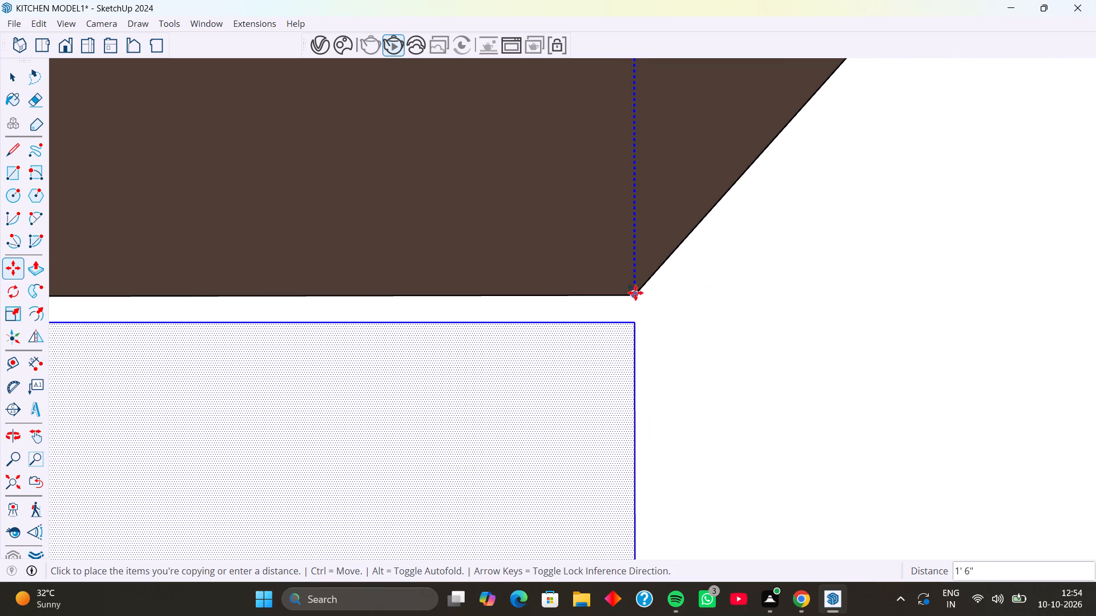
pyautogui.click(635, 293)
pyautogui.scroll(-16, 698, 339)
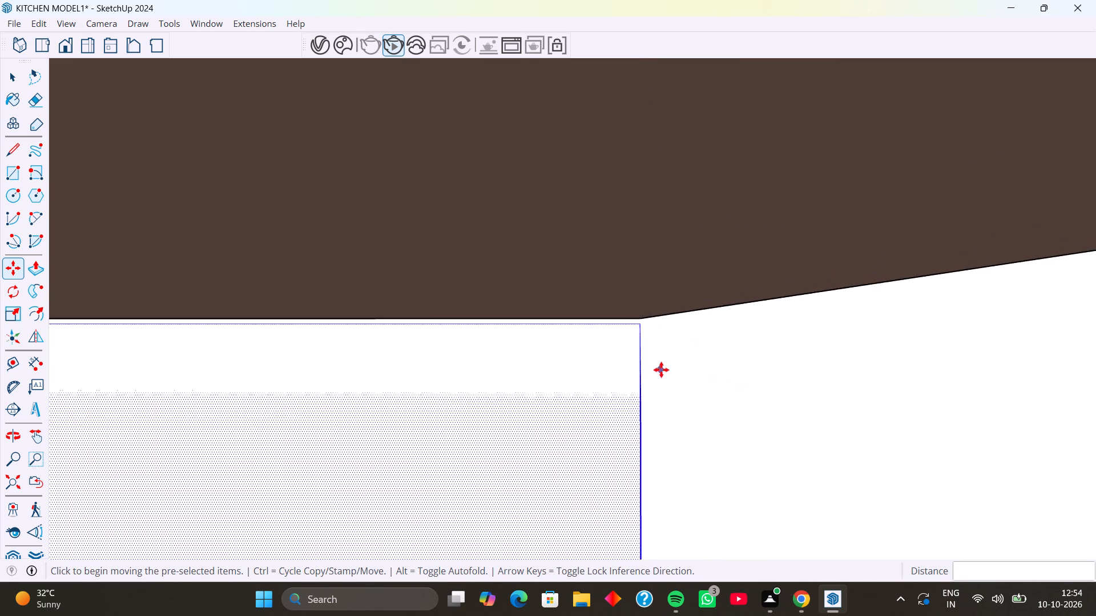
pyautogui.moveTo(661, 370); pyautogui.dragTo(521, 342, button='middle')
pyautogui.moveTo(662, 370); pyautogui.dragTo(578, 384, button='middle')
pyautogui.scroll(4, 561, 291)
pyautogui.scroll(-11, 553, 287)
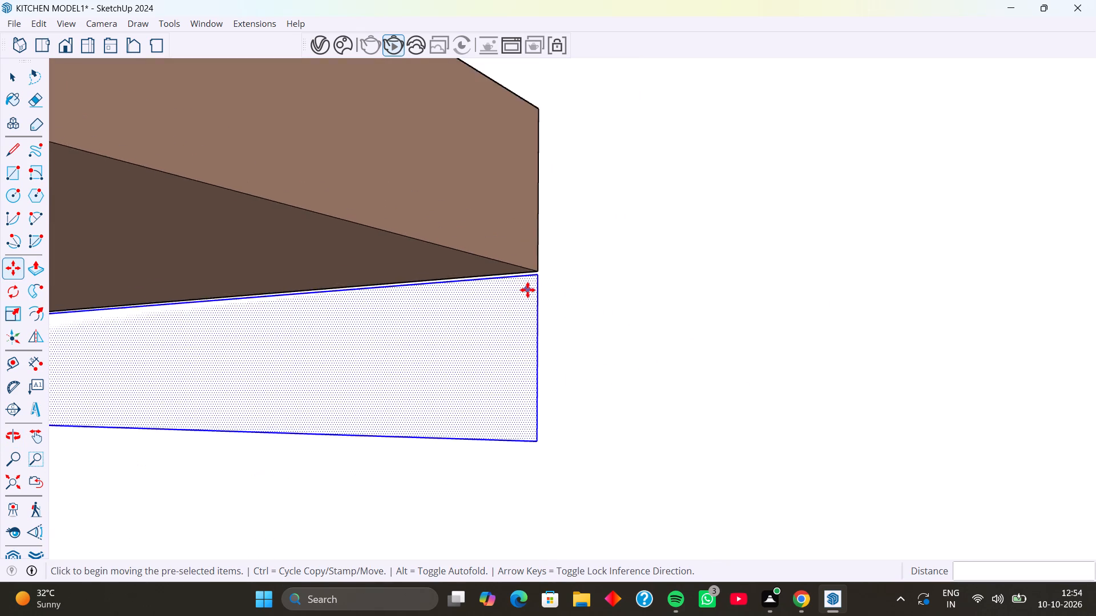
pyautogui.scroll(-11, 527, 290)
pyautogui.press('space')
# Group the two strips beneath the upper and lower long wall shelves together.
pyautogui.scroll(-6, 565, 333)
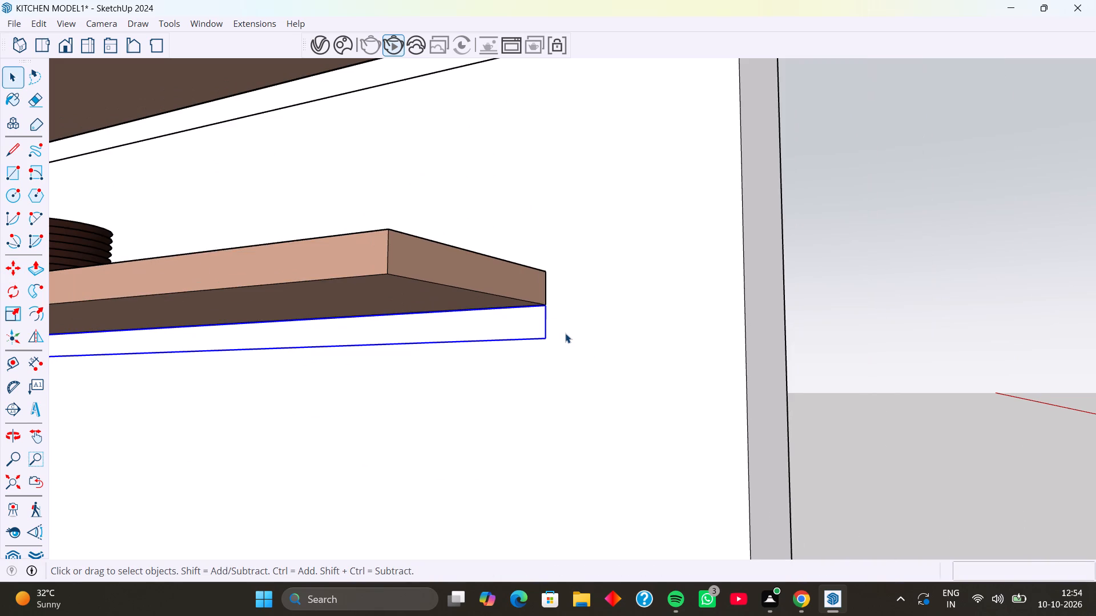
pyautogui.moveTo(550, 342); pyautogui.dragTo(606, 384, button='middle')
pyautogui.scroll(-4, 585, 289)
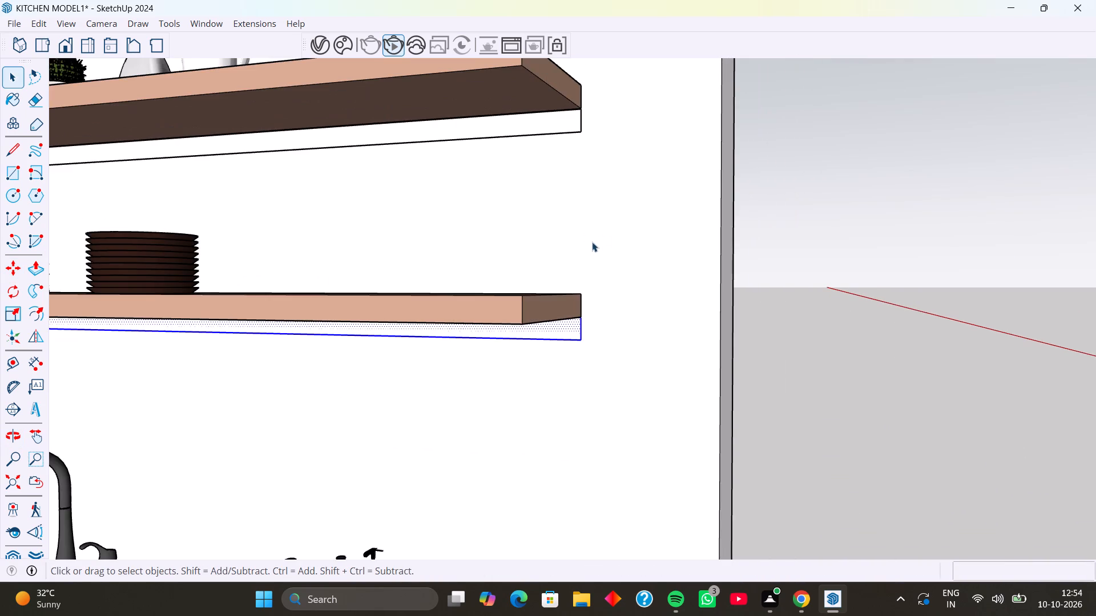
pyautogui.keyDown('shift'); pyautogui.moveTo(592, 242); pyautogui.dragTo(638, 331, button='middle'); pyautogui.keyUp('shift')
pyautogui.keyDown('ctrl'); pyautogui.click(618, 216); pyautogui.keyUp('ctrl')
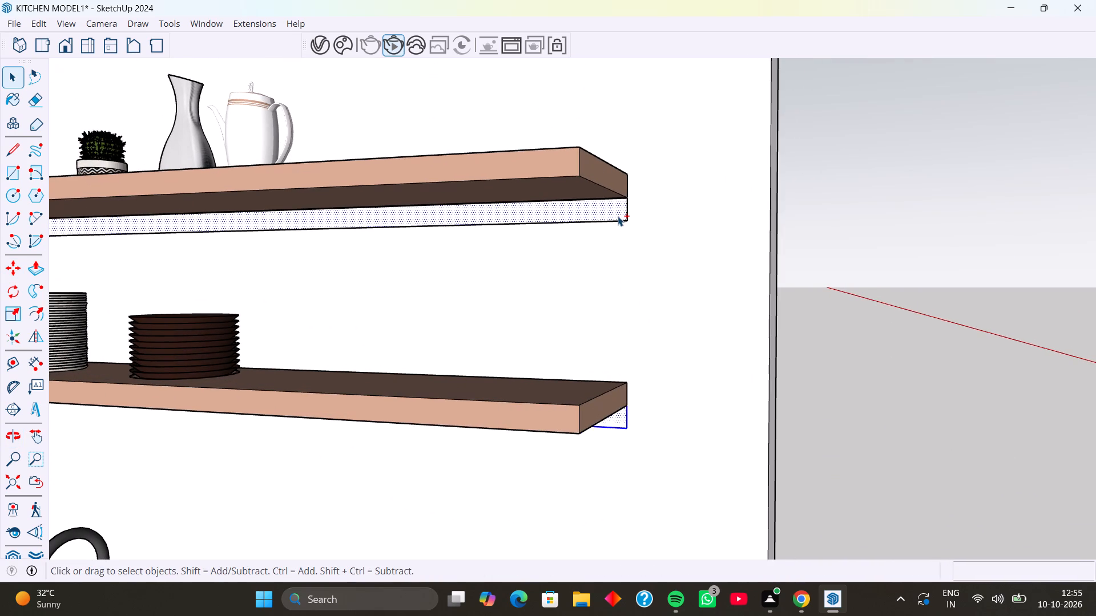
pyautogui.keyDown('ctrl'); pyautogui.tripleClick(624, 217); pyautogui.keyUp('ctrl')
pyautogui.keyDown('ctrl'); pyautogui.click(624, 217); pyautogui.keyUp('ctrl')
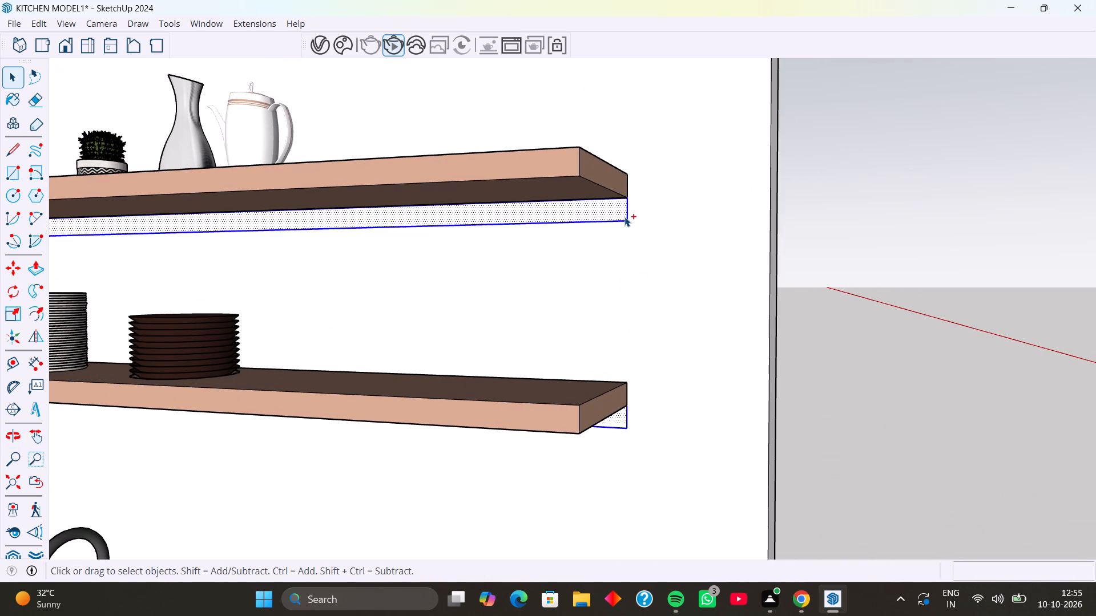
pyautogui.rightClick(581, 223)
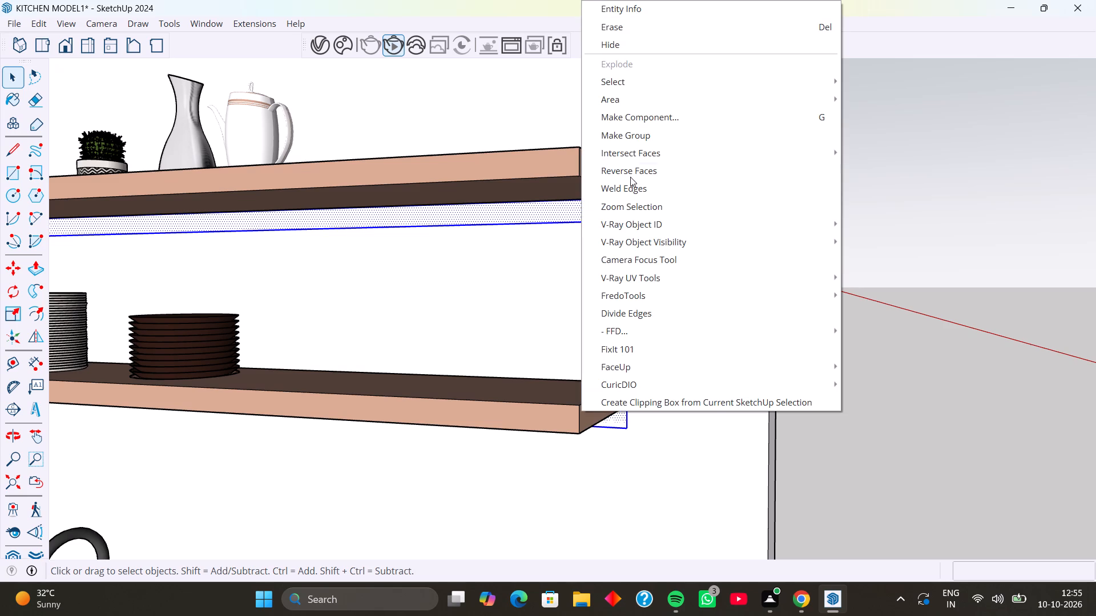
pyautogui.click(639, 132)
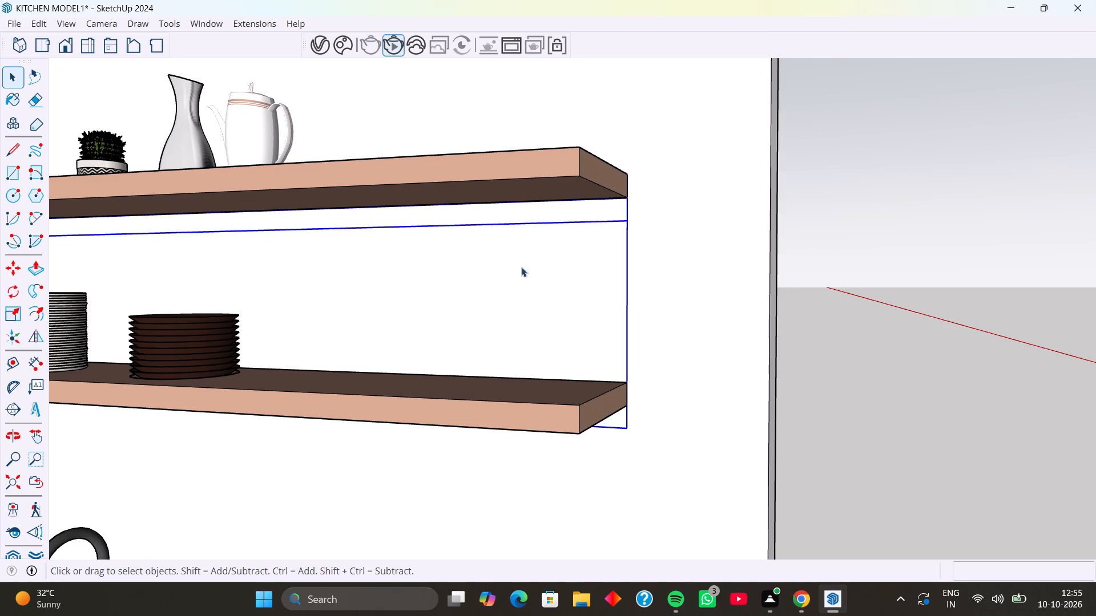
# Convert the grouped strips beneath the two long wall shelves into a V-Ray mesh light.
pyautogui.rightClick(331, 19)
pyautogui.click(569, 452)
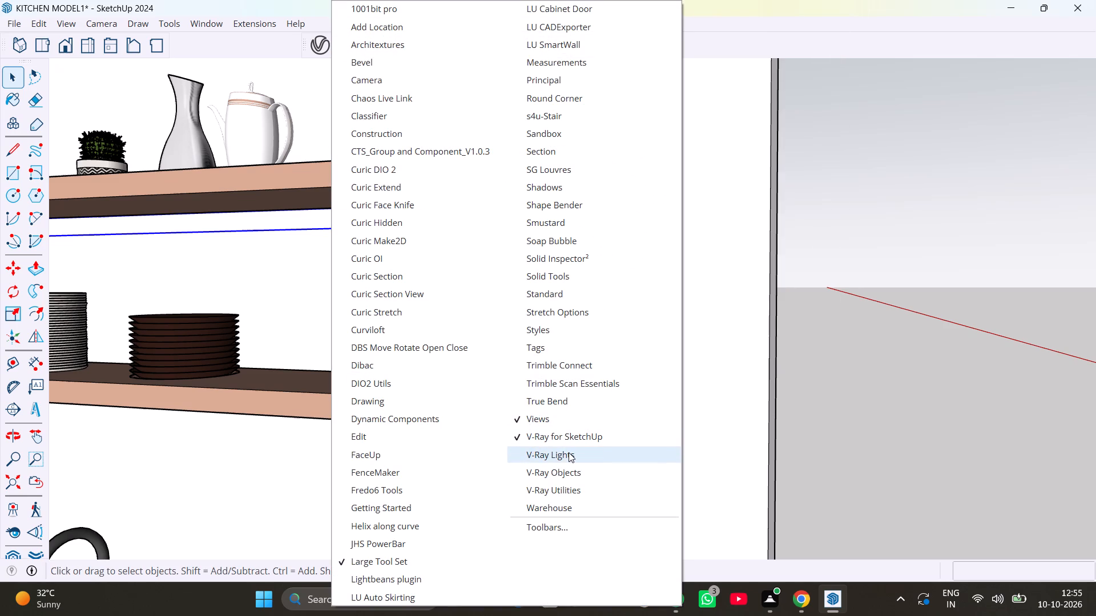
pyautogui.click(279, 204)
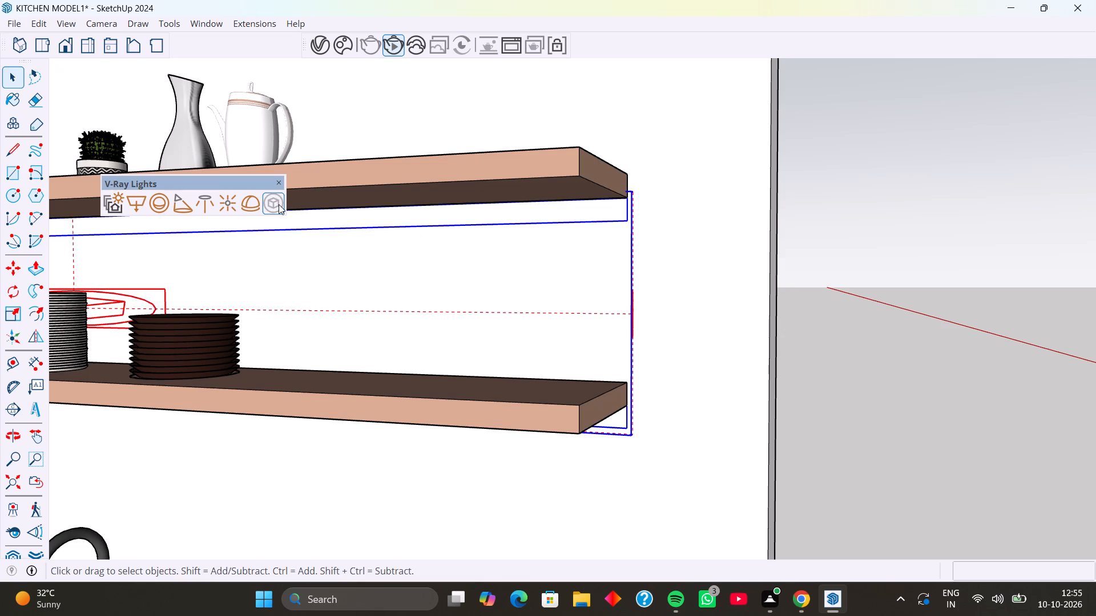
# Restart the V-Ray interactive render with the view showing the long wall shelves and sink counter.
pyautogui.scroll(-9, 390, 296)
pyautogui.moveTo(428, 359); pyautogui.dragTo(392, 356, button='middle')
pyautogui.scroll(-4, 386, 319)
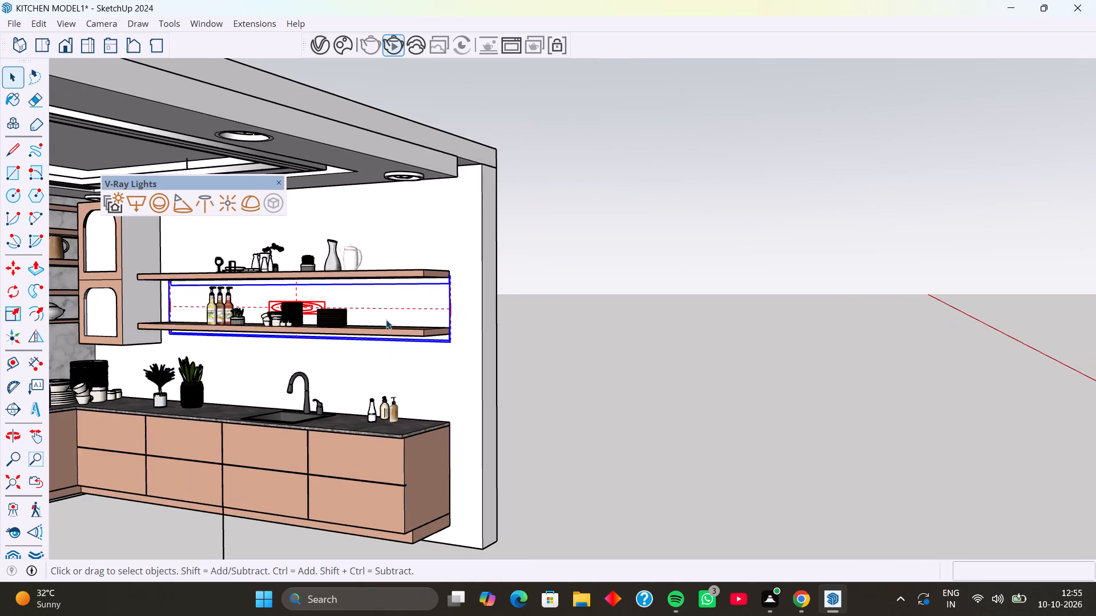
pyautogui.moveTo(433, 367); pyautogui.dragTo(418, 359, button='middle')
pyautogui.click(328, 48)
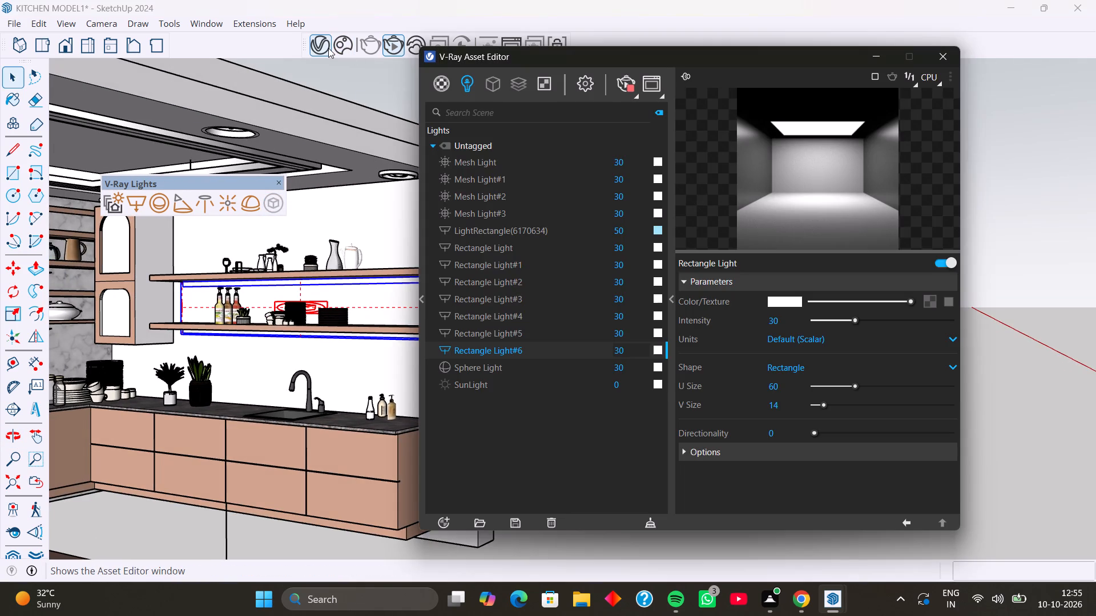
pyautogui.click(628, 81)
pyautogui.click(628, 81)
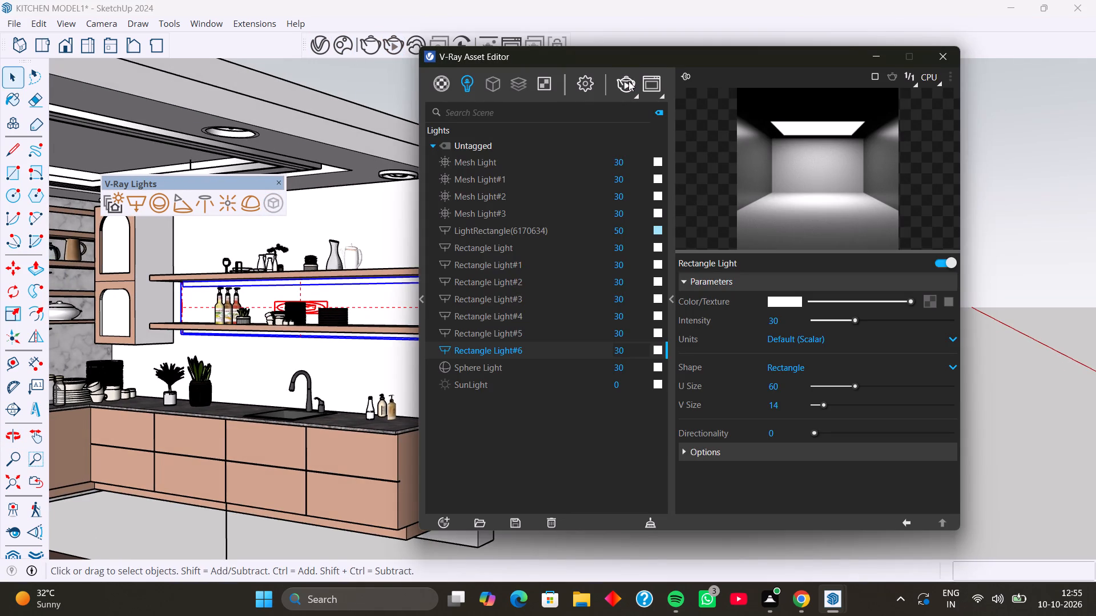
pyautogui.click(628, 81)
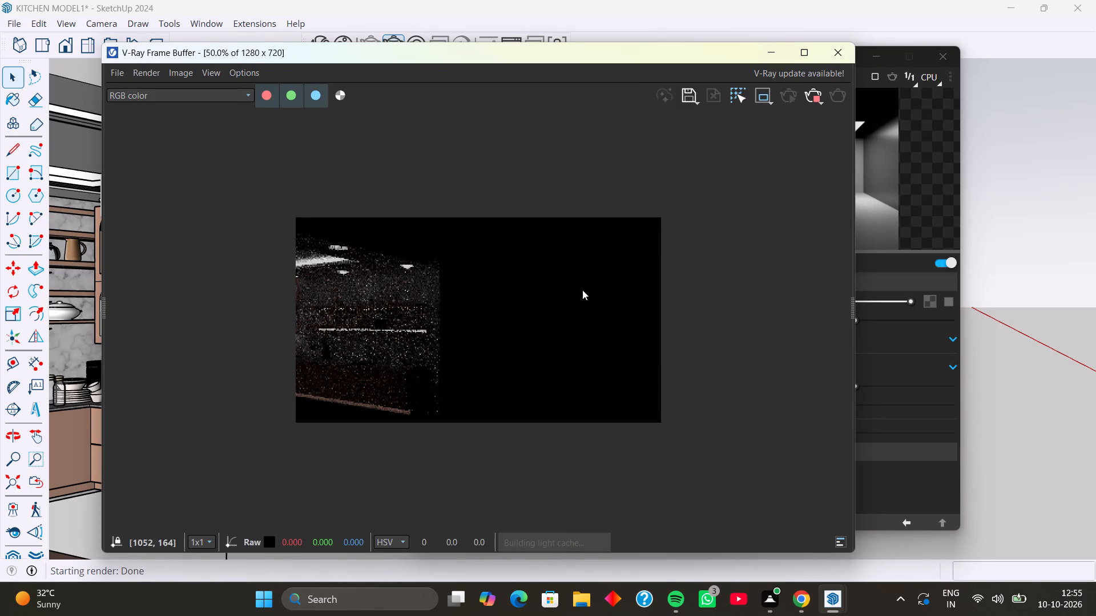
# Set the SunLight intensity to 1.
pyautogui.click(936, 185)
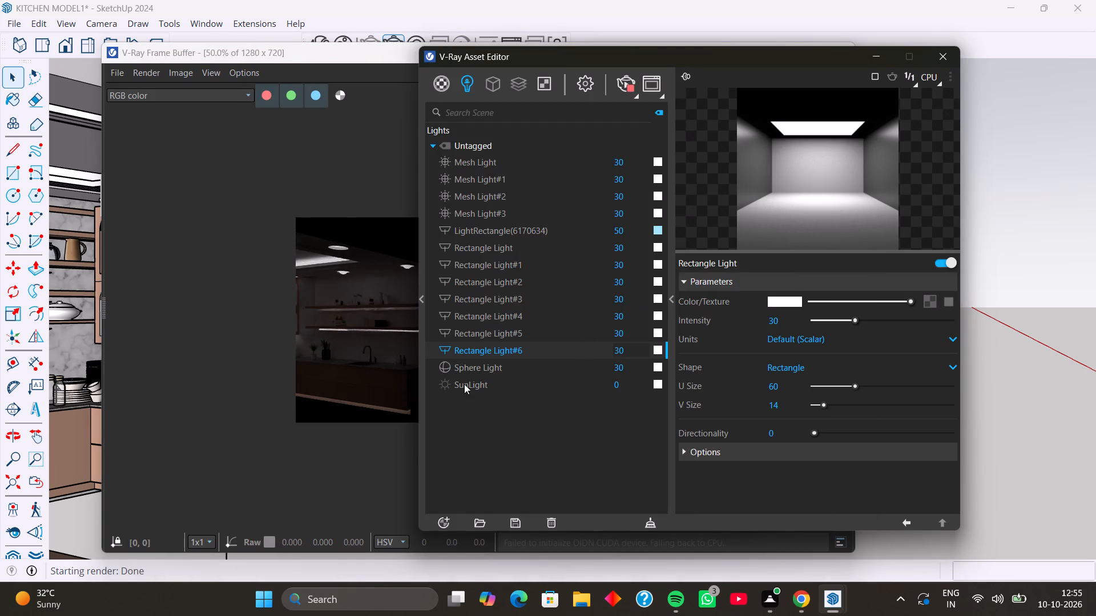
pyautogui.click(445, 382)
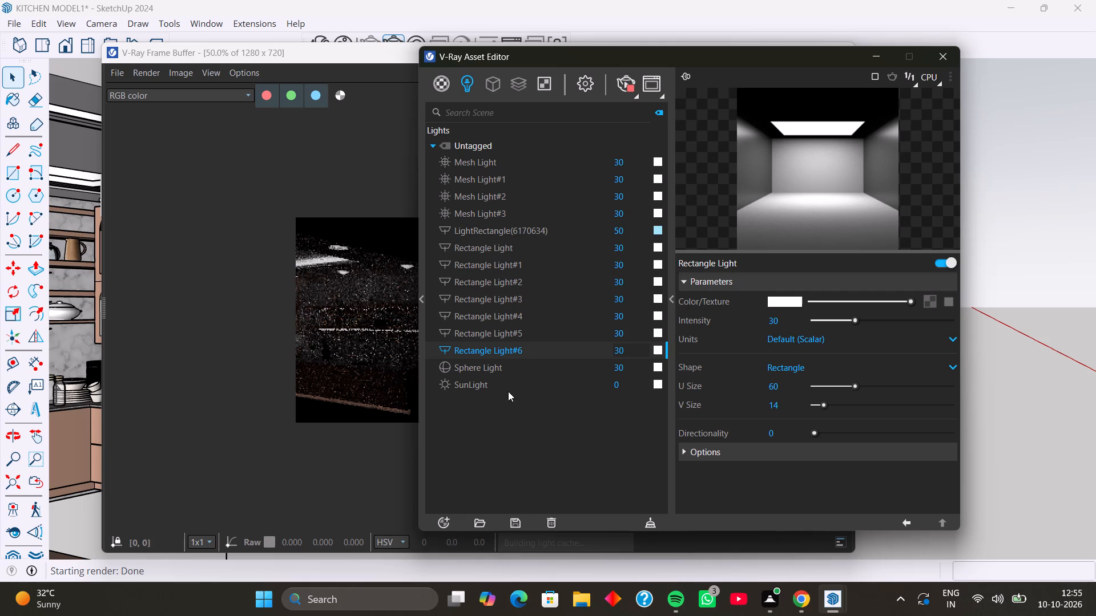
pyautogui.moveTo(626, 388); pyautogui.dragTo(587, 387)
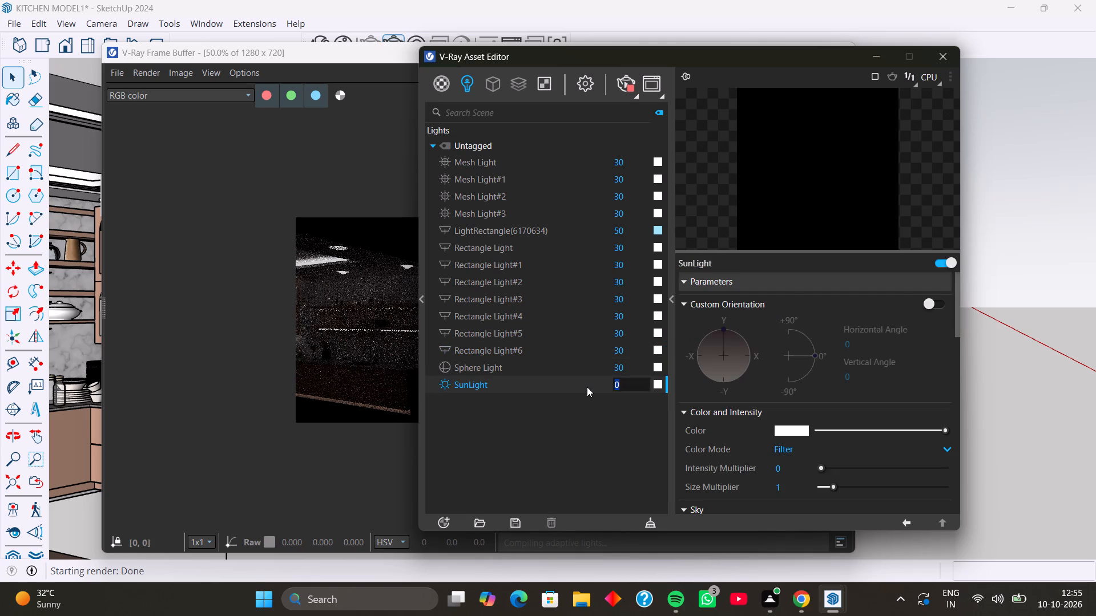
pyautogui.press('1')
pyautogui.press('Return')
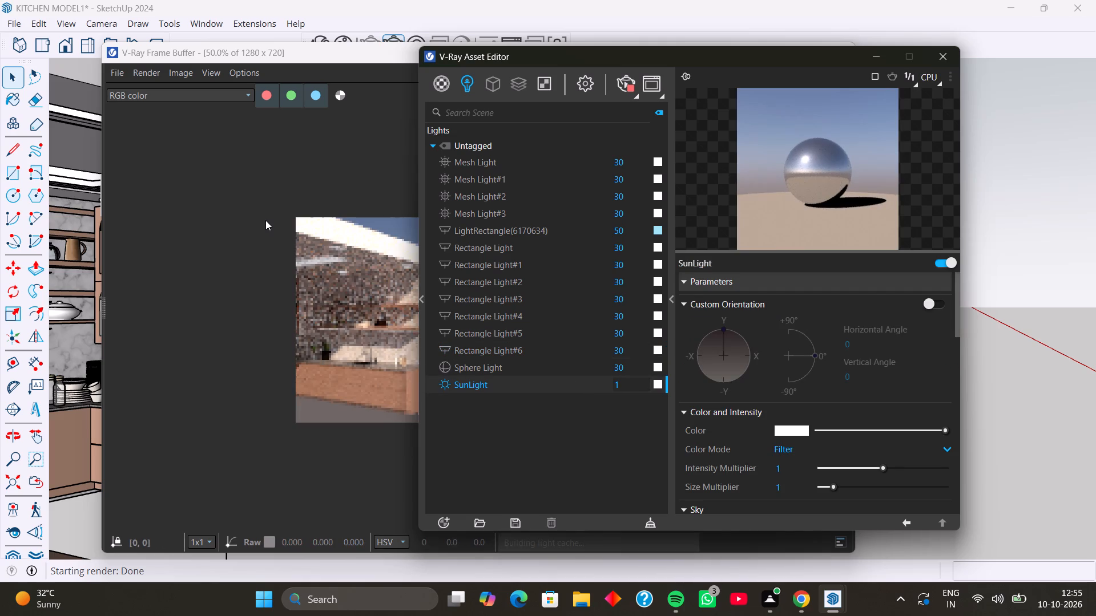
# Examine the sunlit interactive render of the kitchen from the shelf side and from the open front.
pyautogui.click(265, 220)
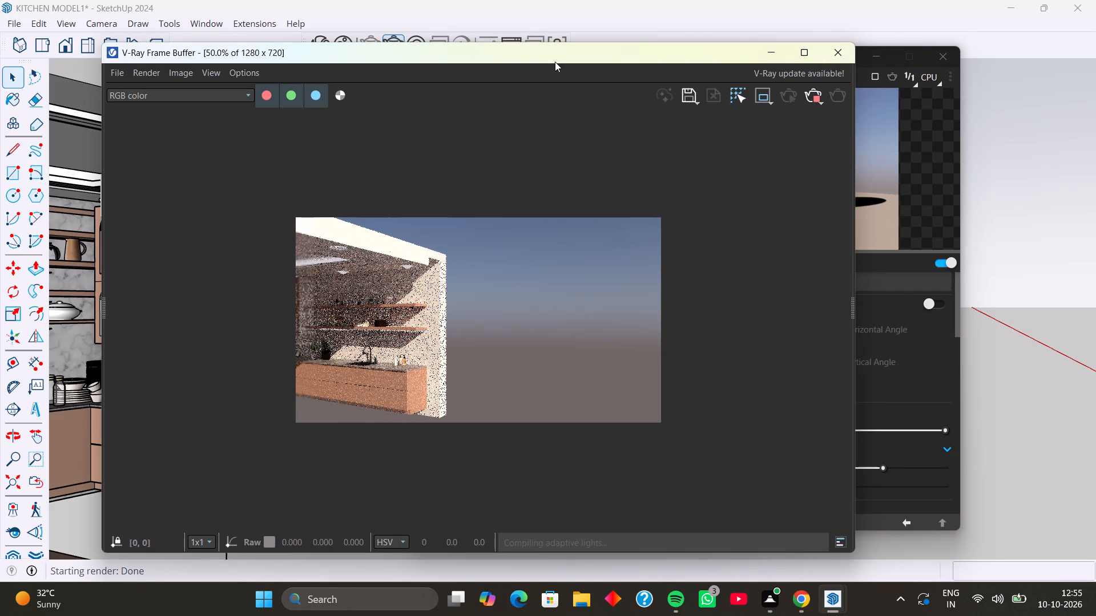
pyautogui.scroll(-5, 84, 391)
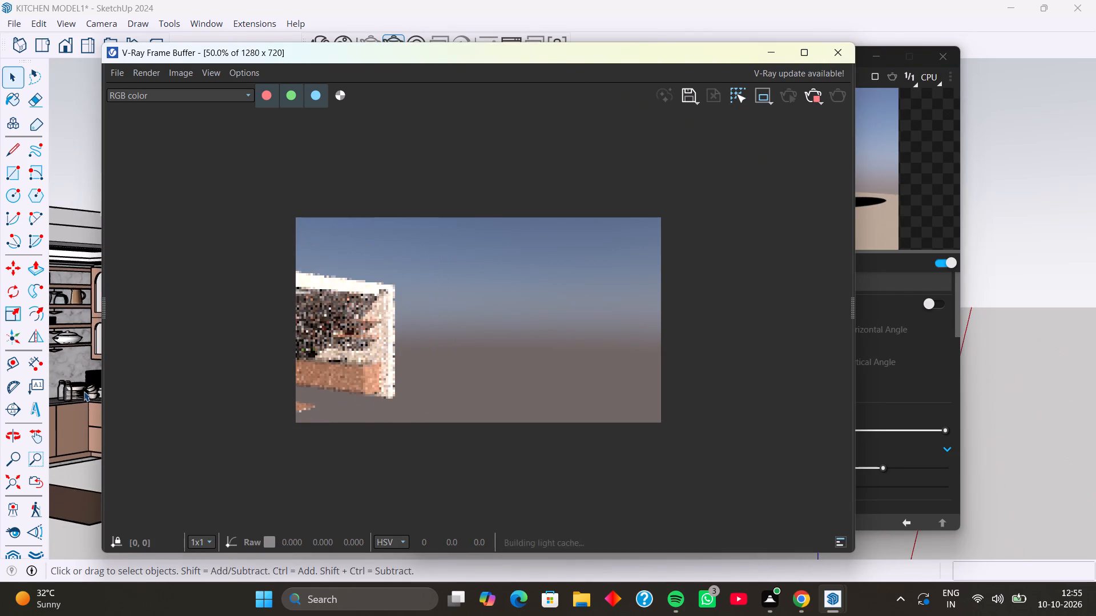
pyautogui.scroll(-1, 84, 391)
pyautogui.moveTo(76, 391); pyautogui.dragTo(128, 398, button='middle')
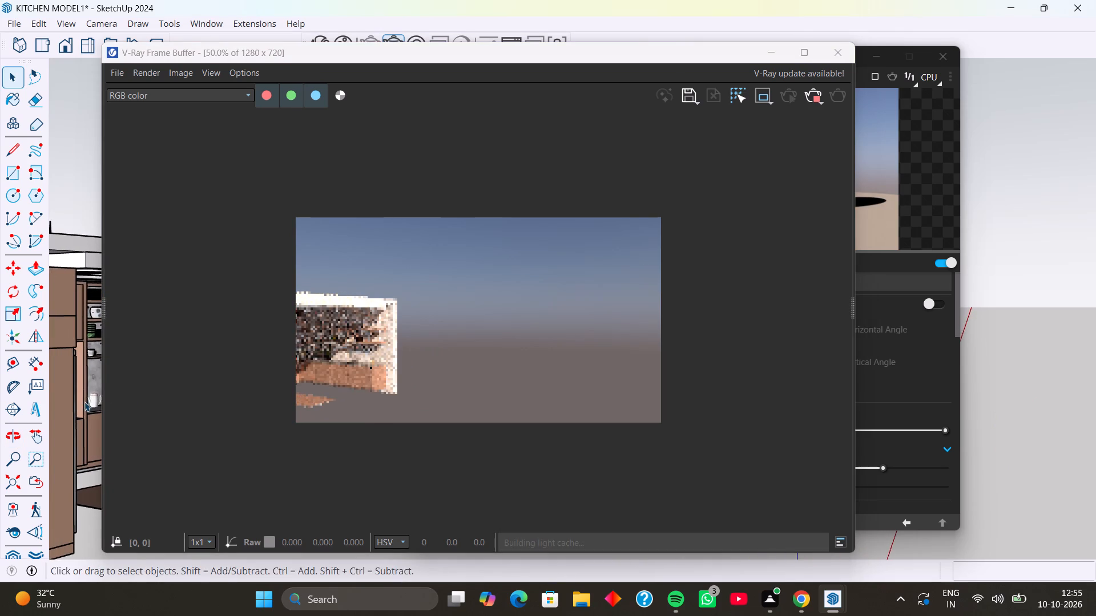
pyautogui.moveTo(74, 400); pyautogui.dragTo(114, 404, button='middle')
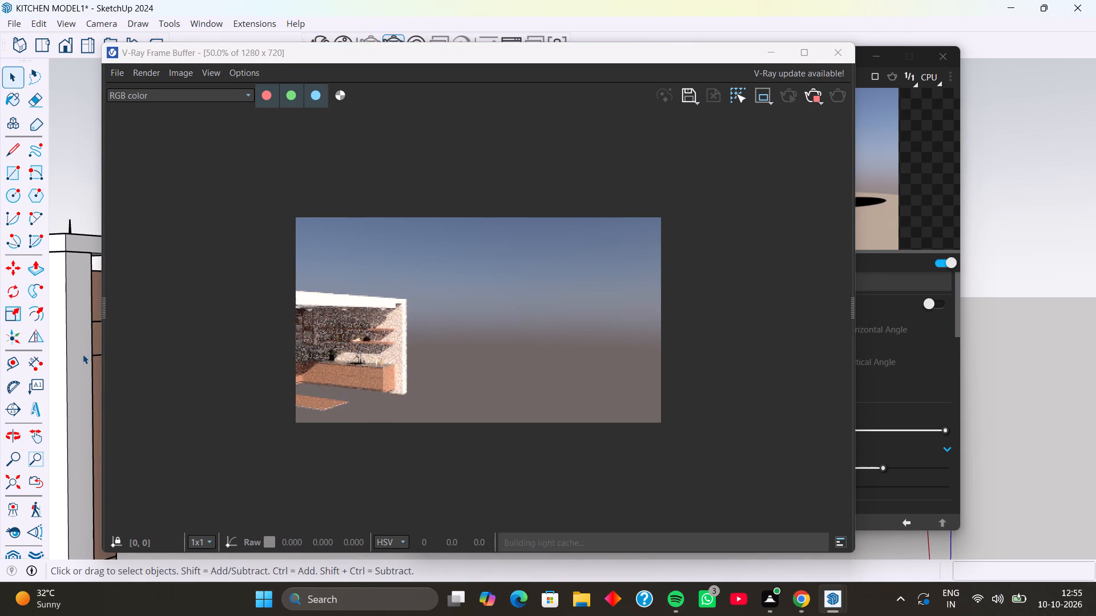
pyautogui.keyDown('shift'); pyautogui.moveTo(83, 354); pyautogui.dragTo(111, 339, button='middle'); pyautogui.keyUp('shift')
pyautogui.moveTo(594, 54); pyautogui.dragTo(613, 55)
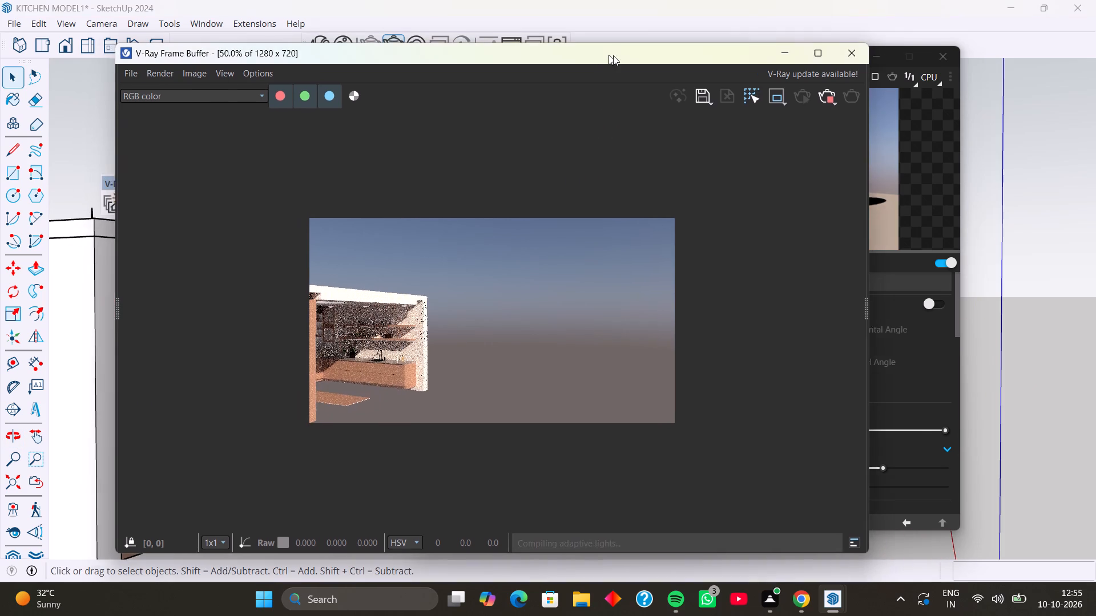
pyautogui.moveTo(613, 55); pyautogui.dragTo(850, 36)
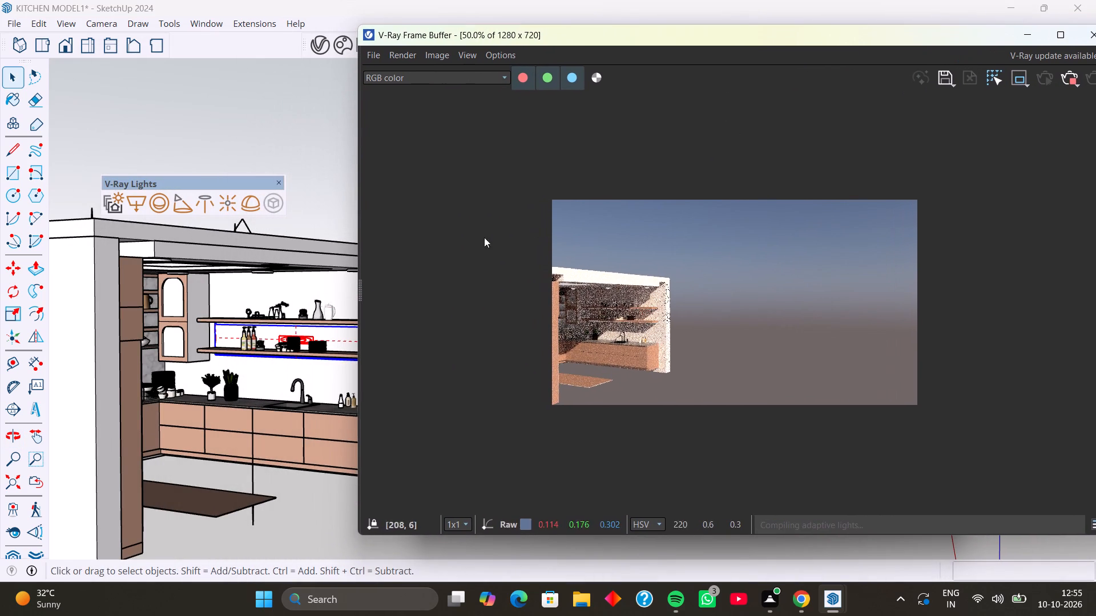
pyautogui.moveTo(306, 394); pyautogui.dragTo(171, 413, button='middle')
pyautogui.moveTo(235, 402); pyautogui.dragTo(155, 410, button='middle')
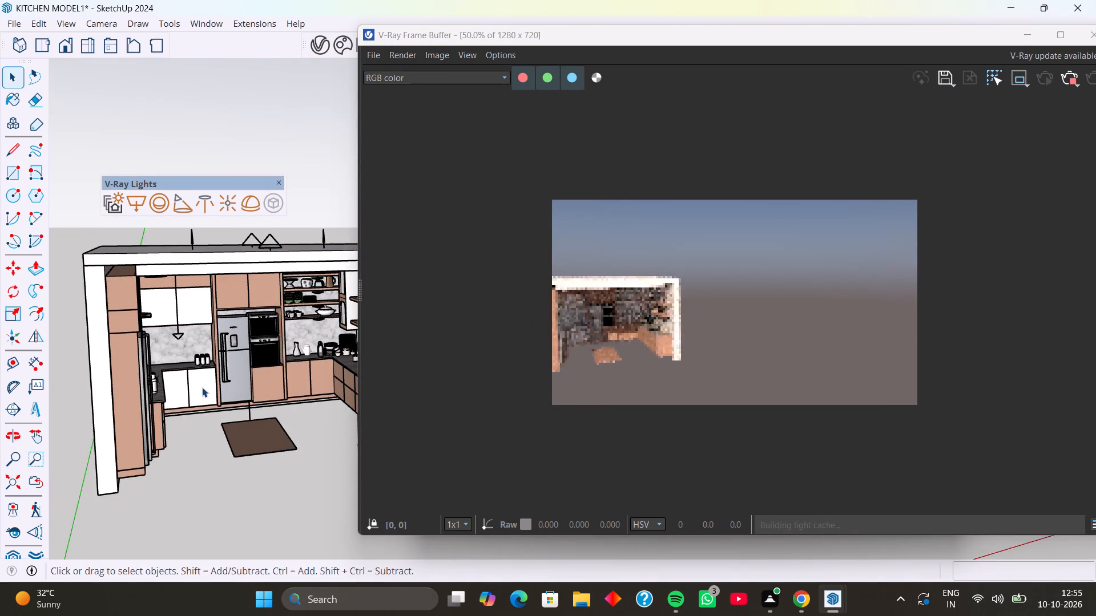
pyautogui.moveTo(203, 387); pyautogui.dragTo(180, 386, button='middle')
pyautogui.keyDown('shift'); pyautogui.moveTo(255, 330); pyautogui.dragTo(284, 366, button='middle'); pyautogui.keyUp('shift')
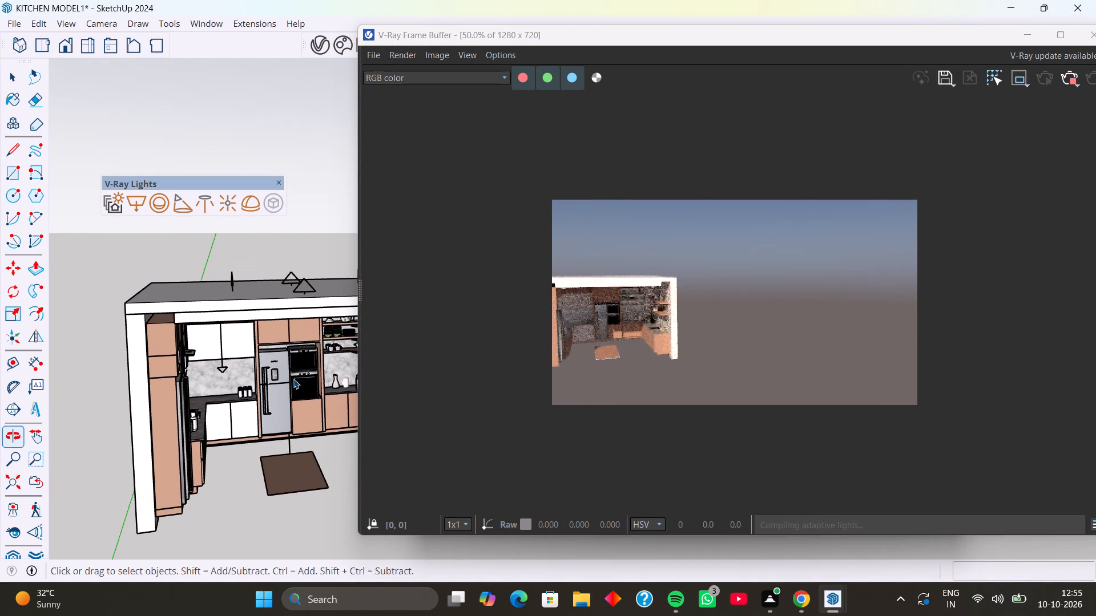
pyautogui.moveTo(293, 379); pyautogui.dragTo(279, 379, button='middle')
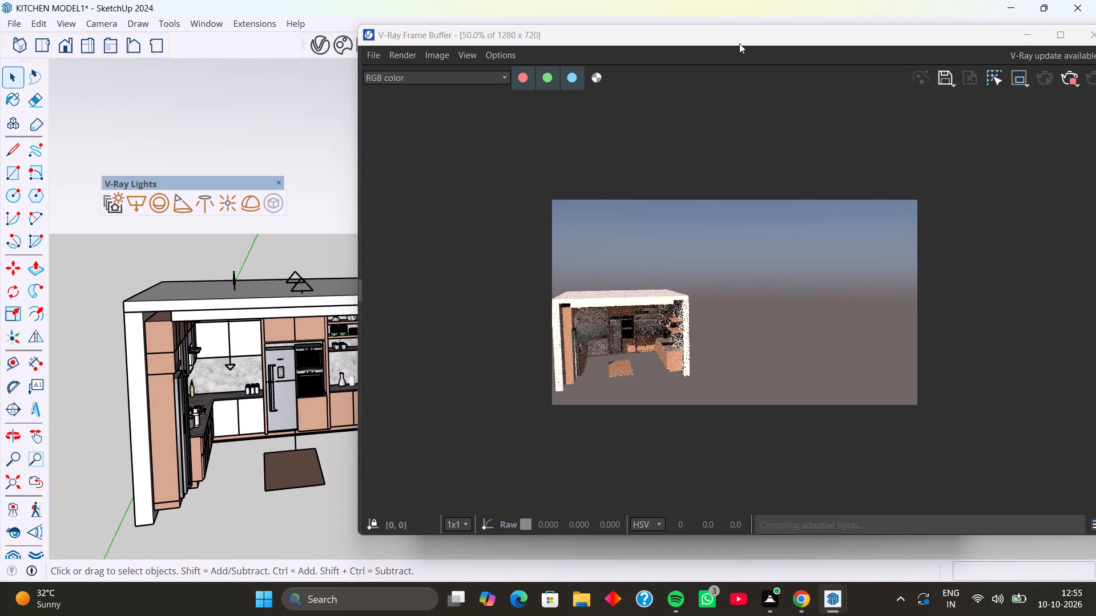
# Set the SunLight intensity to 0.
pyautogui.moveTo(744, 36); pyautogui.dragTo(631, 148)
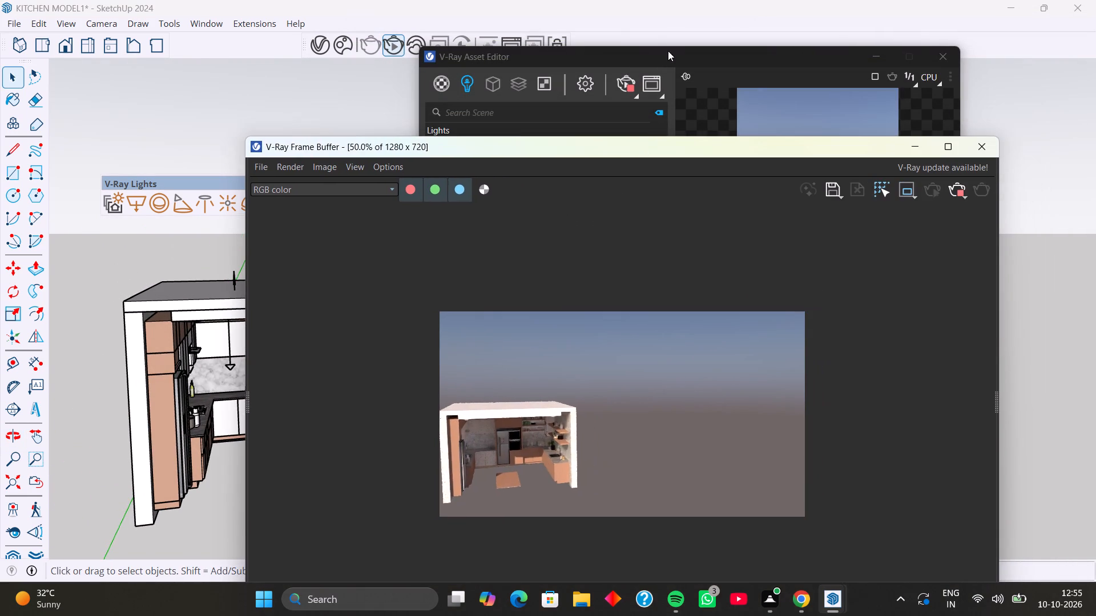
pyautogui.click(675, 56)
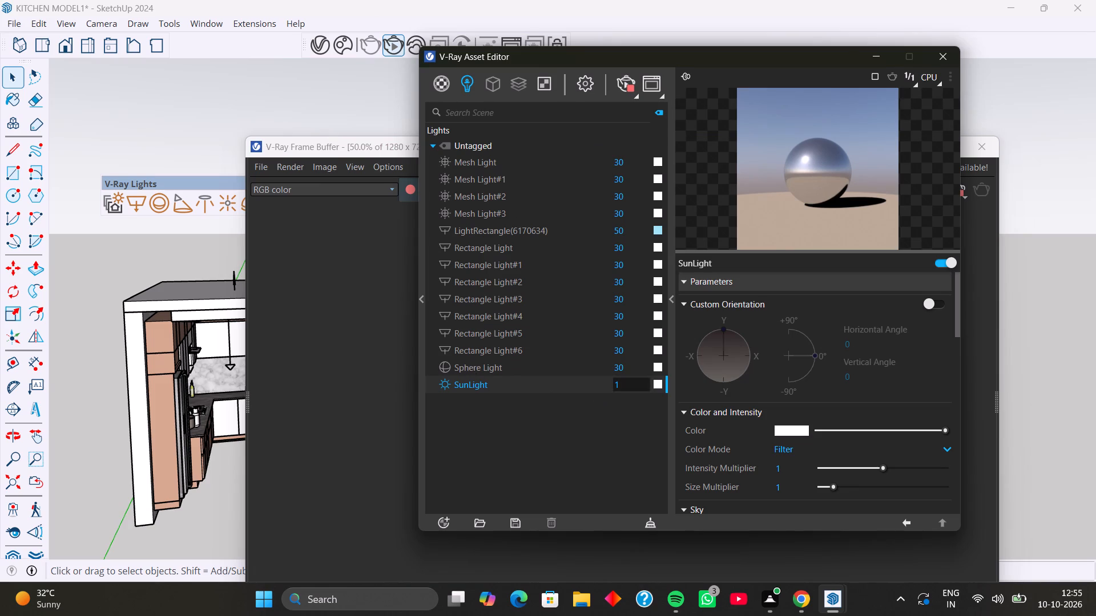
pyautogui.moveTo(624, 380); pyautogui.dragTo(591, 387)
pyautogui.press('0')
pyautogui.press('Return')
# Examine the interactive render lit only by the interior lights, viewing the ceiling, cabinets and wall shelves from the open front.
pyautogui.click(365, 307)
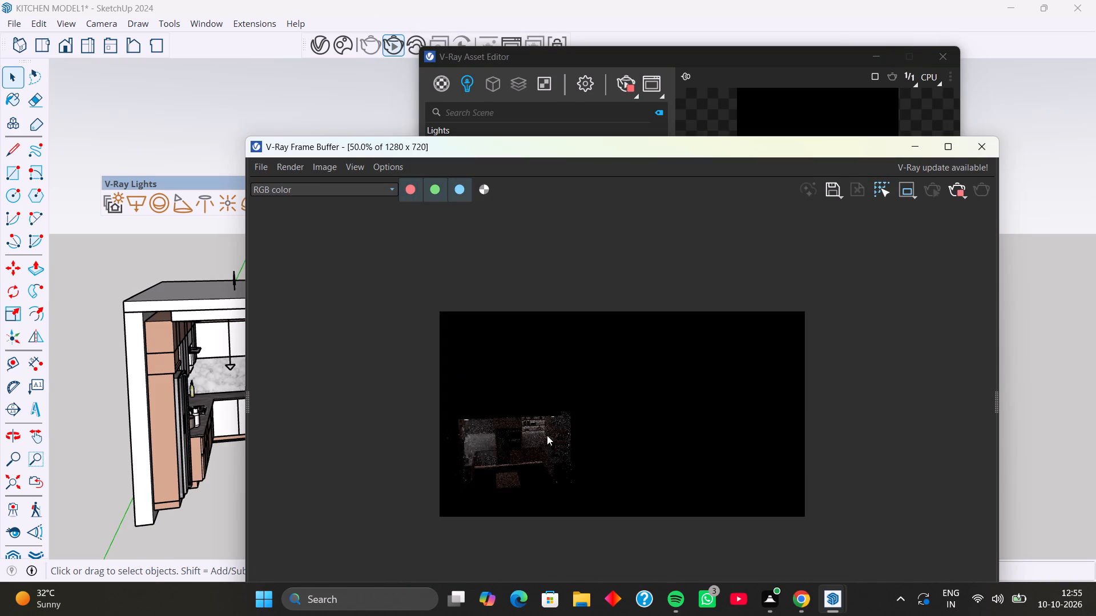
pyautogui.keyDown('shift'); pyautogui.moveTo(561, 448); pyautogui.dragTo(586, 388, button='middle'); pyautogui.keyUp('shift')
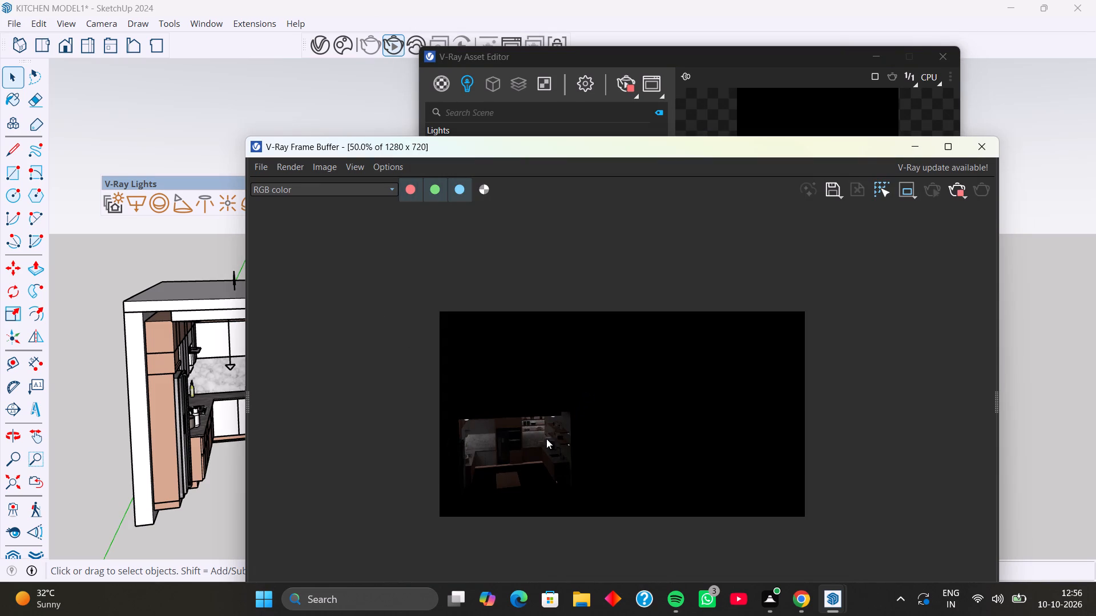
pyautogui.moveTo(200, 445); pyautogui.dragTo(216, 388, button='middle')
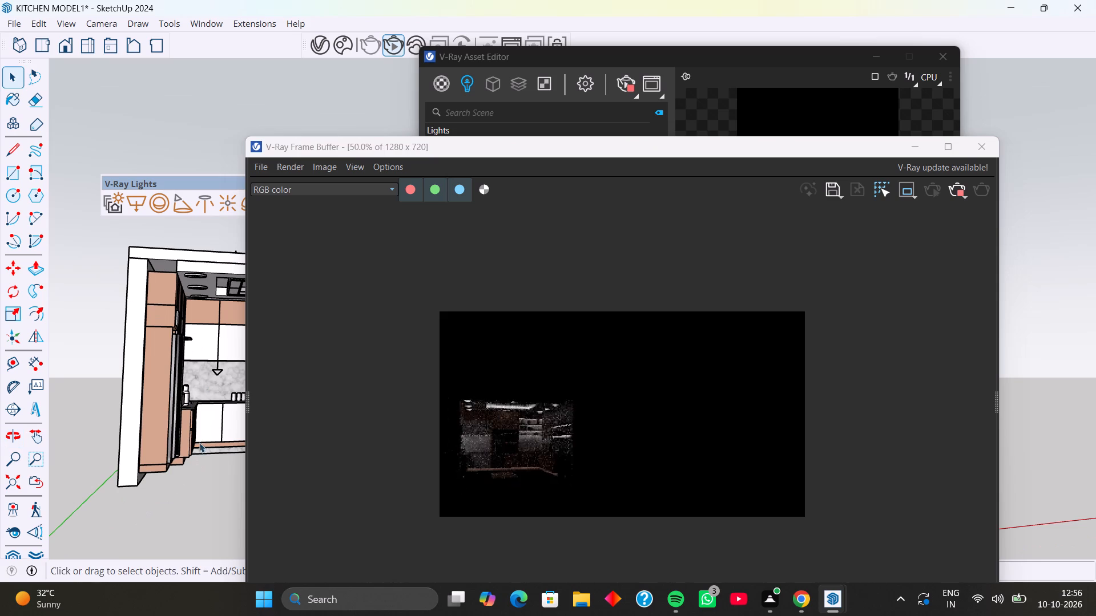
pyautogui.moveTo(198, 448); pyautogui.dragTo(234, 455, button='middle')
pyautogui.moveTo(229, 455); pyautogui.dragTo(207, 456, button='middle')
pyautogui.scroll(1, 207, 444)
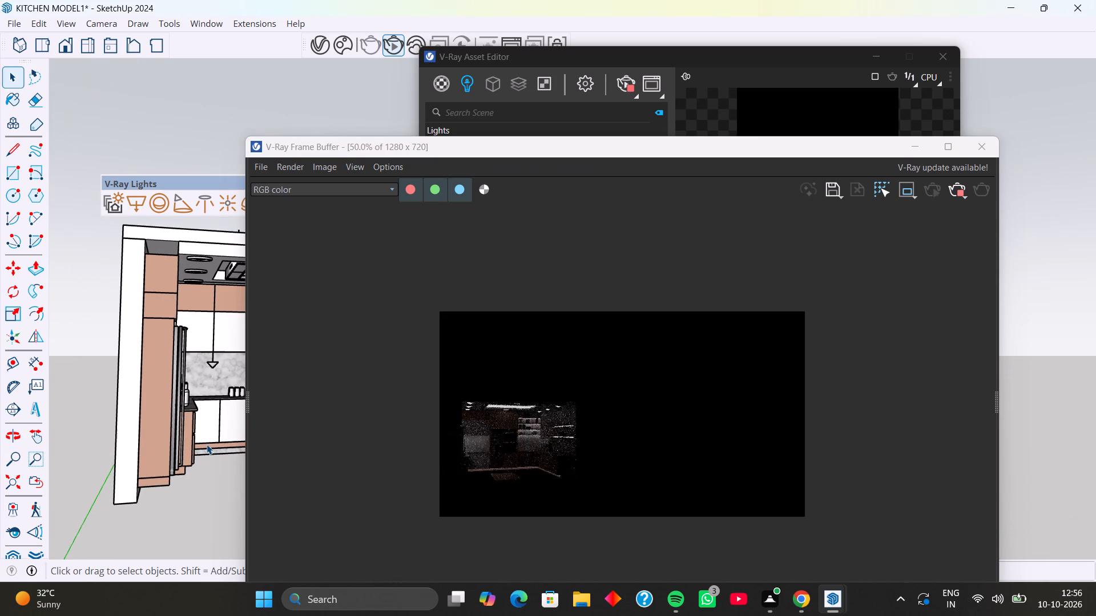
pyautogui.scroll(2, 203, 444)
pyautogui.middleClick(201, 444)
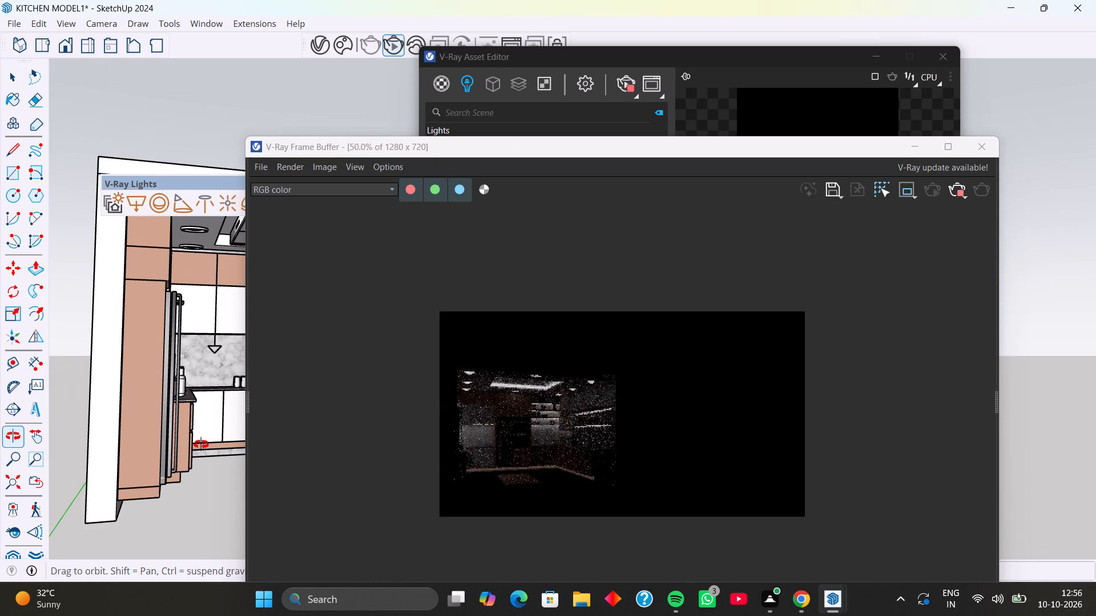
pyautogui.scroll(1, 143, 427)
pyautogui.moveTo(143, 427); pyautogui.dragTo(239, 431, button='middle')
pyautogui.moveTo(213, 471); pyautogui.dragTo(212, 436, button='middle')
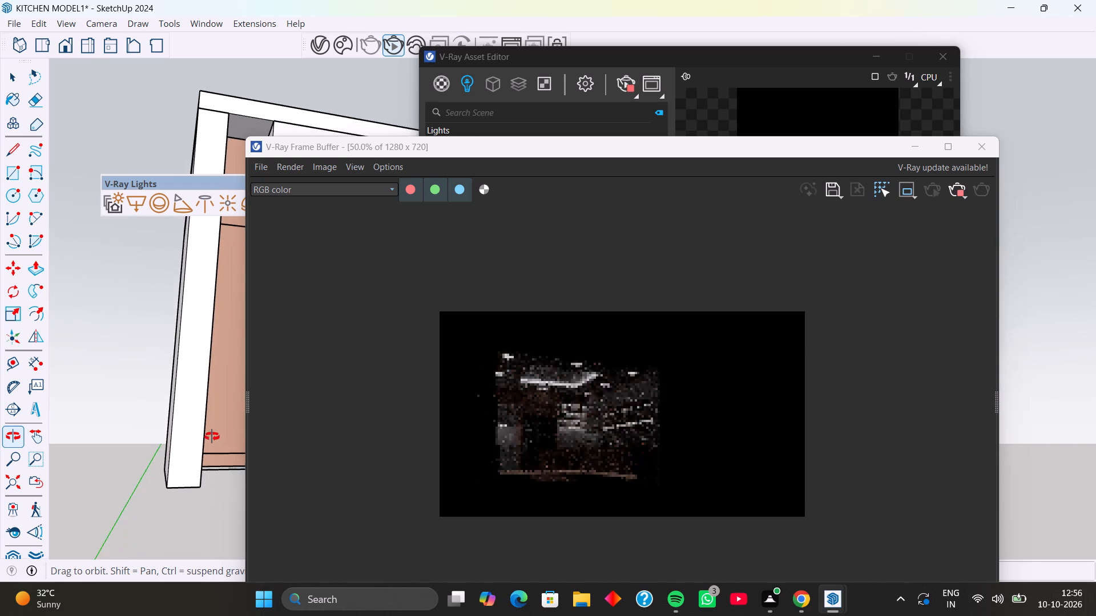
pyautogui.moveTo(212, 436); pyautogui.dragTo(212, 430, button='middle')
pyautogui.keyDown('shift'); pyautogui.moveTo(209, 463); pyautogui.dragTo(210, 463, button='middle'); pyautogui.keyUp('shift')
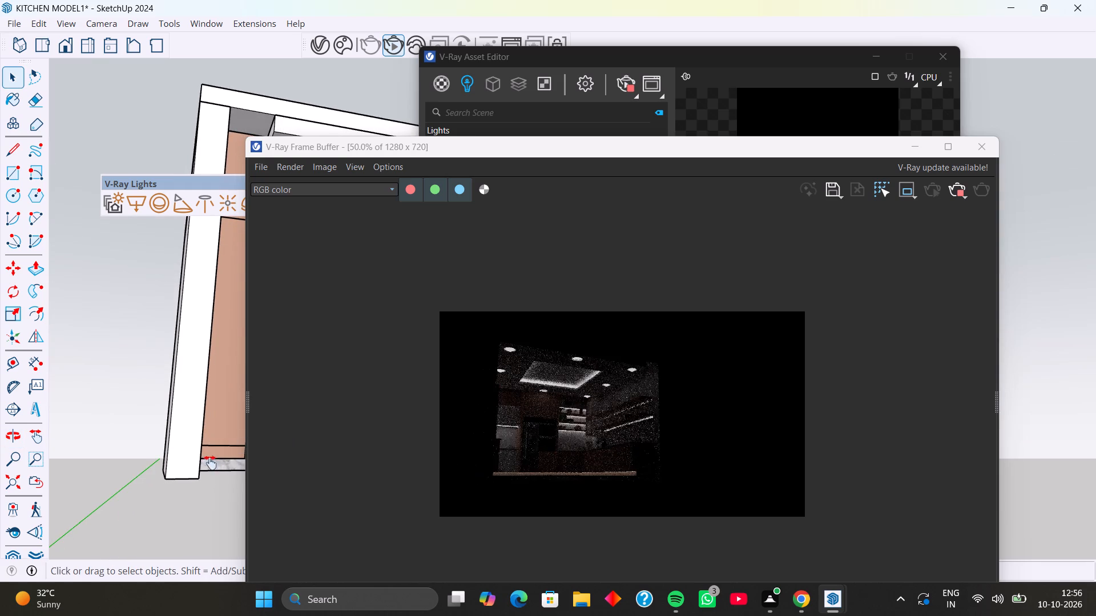
pyautogui.keyDown('shift'); pyautogui.moveTo(210, 463); pyautogui.dragTo(254, 463, button='middle'); pyautogui.keyUp('shift')
pyautogui.moveTo(239, 463); pyautogui.dragTo(210, 468, button='middle')
pyautogui.moveTo(210, 468); pyautogui.dragTo(217, 436, button='middle')
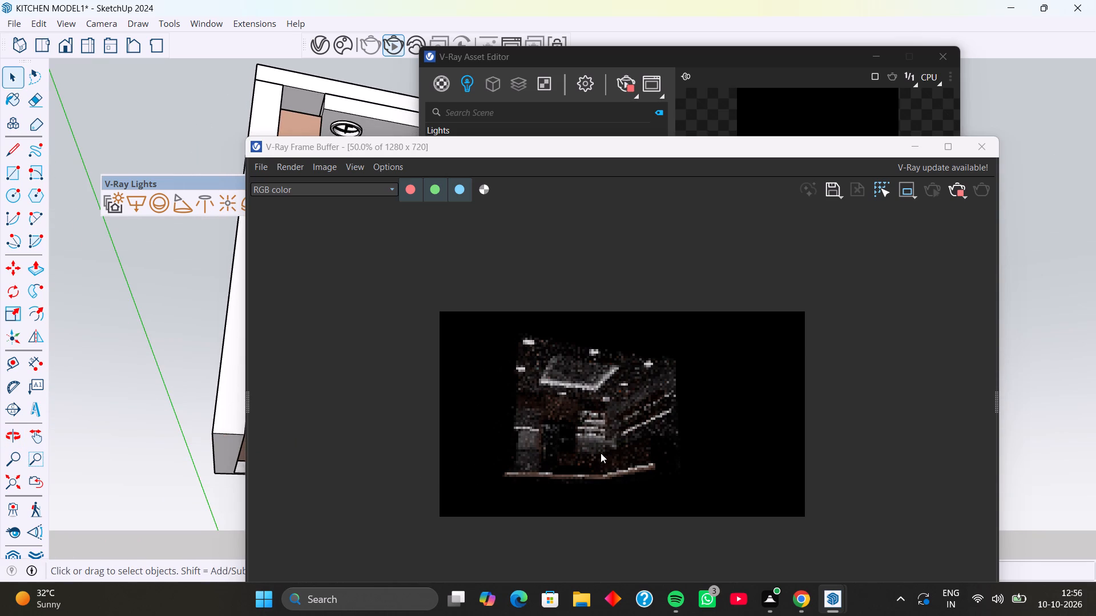
pyautogui.moveTo(632, 152); pyautogui.dragTo(619, 120)
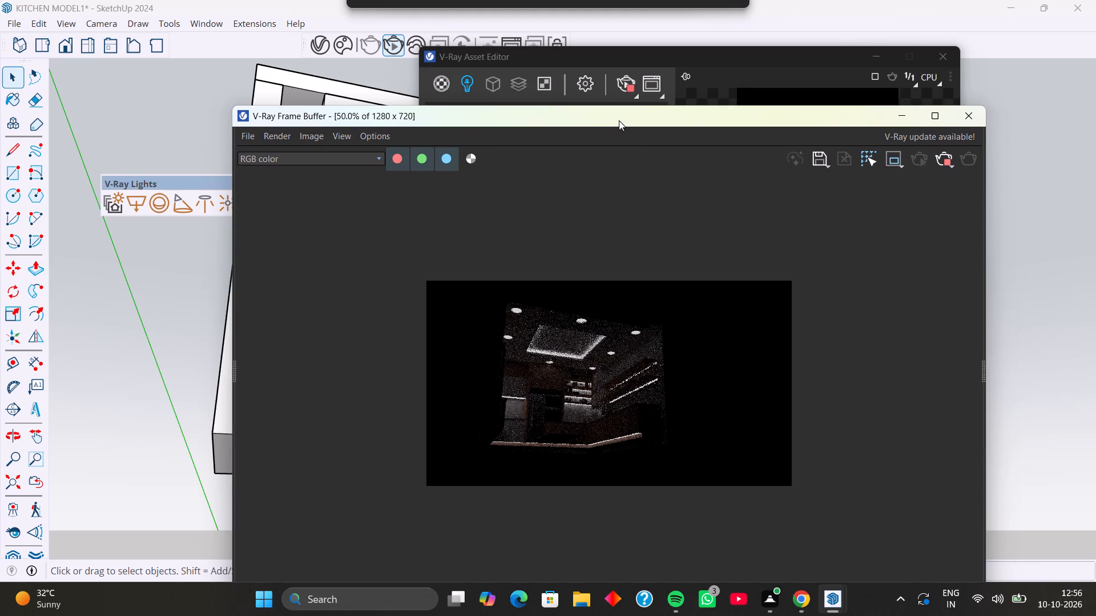
pyautogui.moveTo(619, 120); pyautogui.dragTo(610, 66)
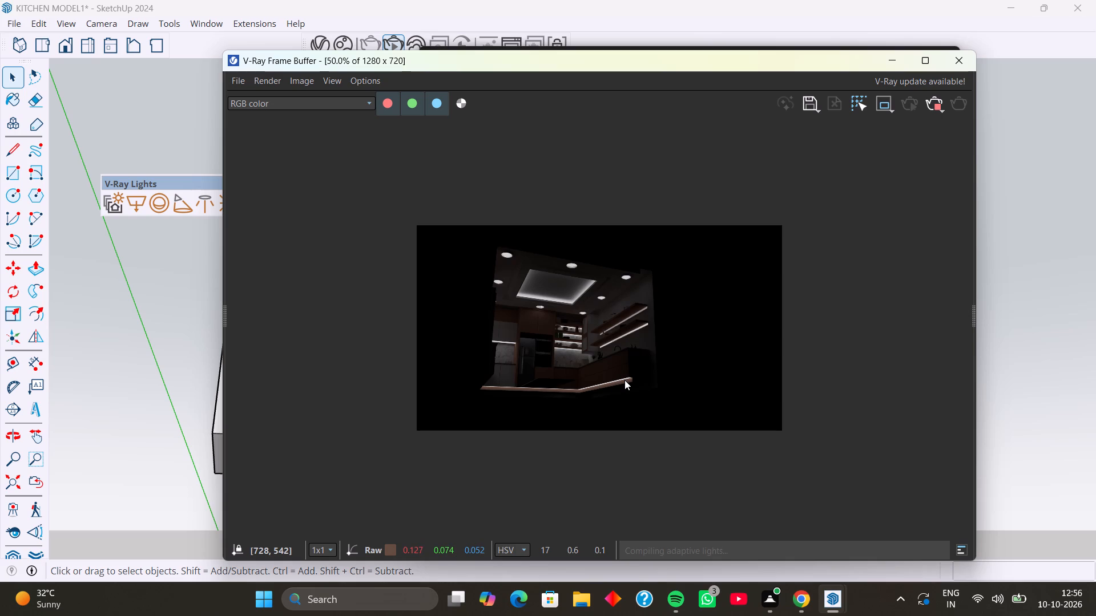
# Set the SunLight intensity to 1 and bring the interactive render back into view.
pyautogui.moveTo(564, 59); pyautogui.dragTo(566, 76)
pyautogui.click(571, 58)
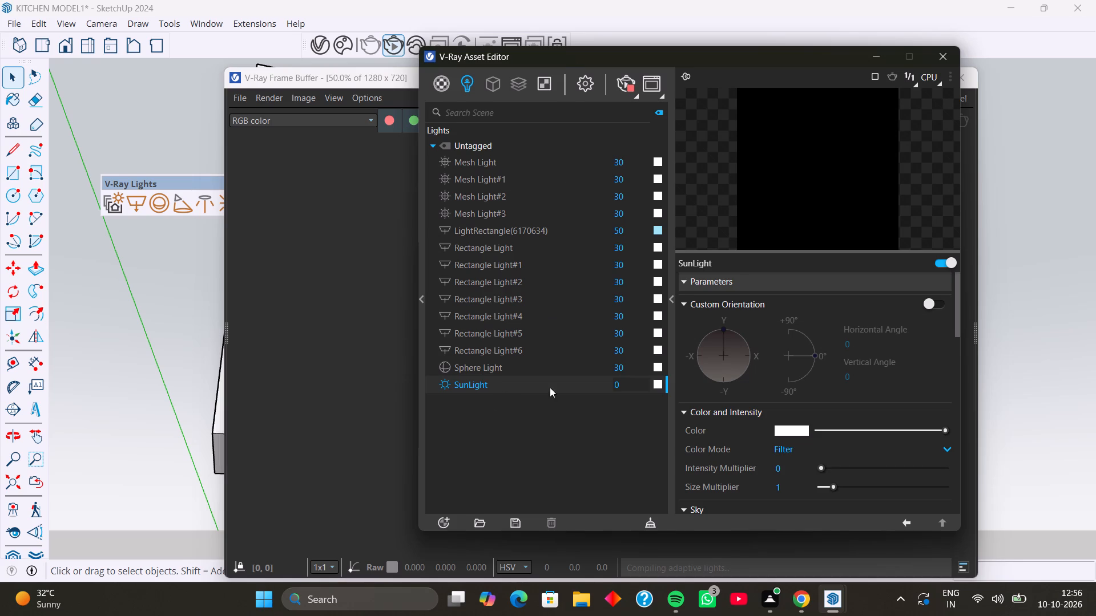
pyautogui.moveTo(629, 384); pyautogui.dragTo(582, 392)
pyautogui.press('1')
pyautogui.press('Return')
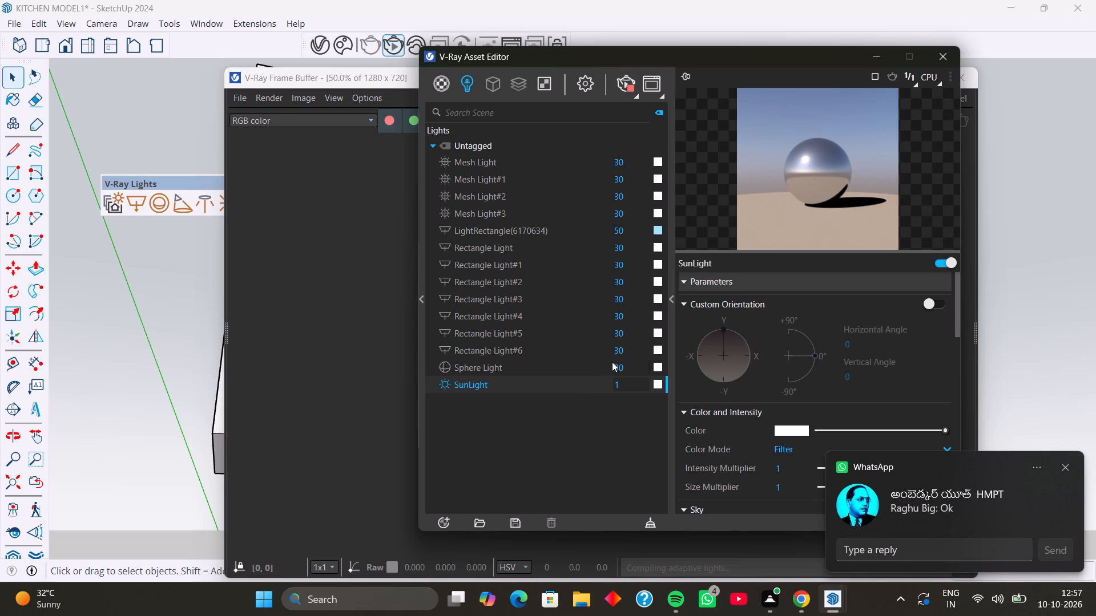
pyautogui.click(331, 254)
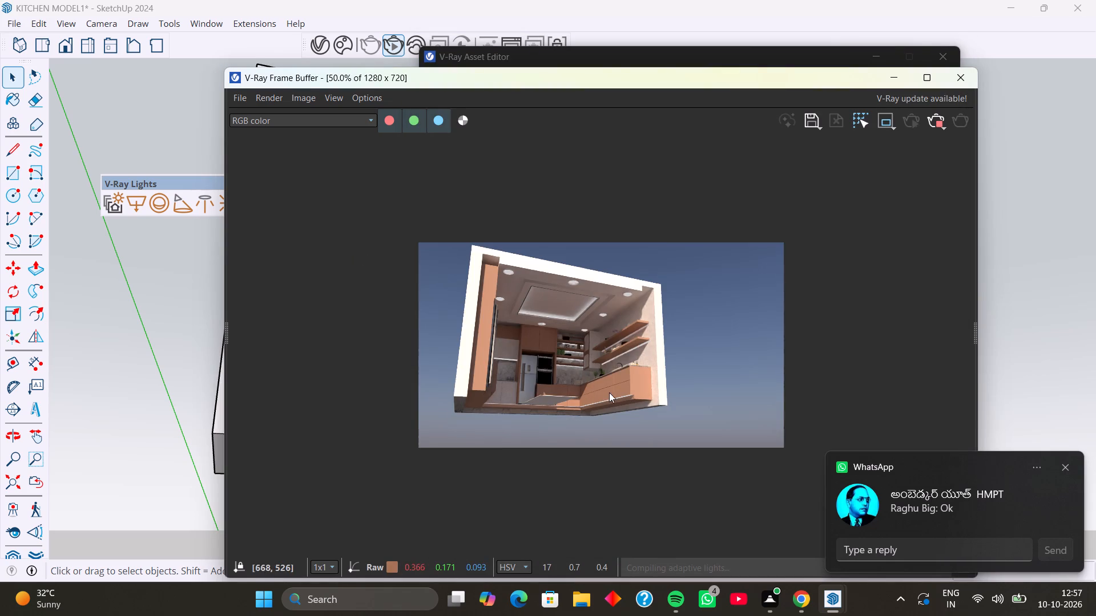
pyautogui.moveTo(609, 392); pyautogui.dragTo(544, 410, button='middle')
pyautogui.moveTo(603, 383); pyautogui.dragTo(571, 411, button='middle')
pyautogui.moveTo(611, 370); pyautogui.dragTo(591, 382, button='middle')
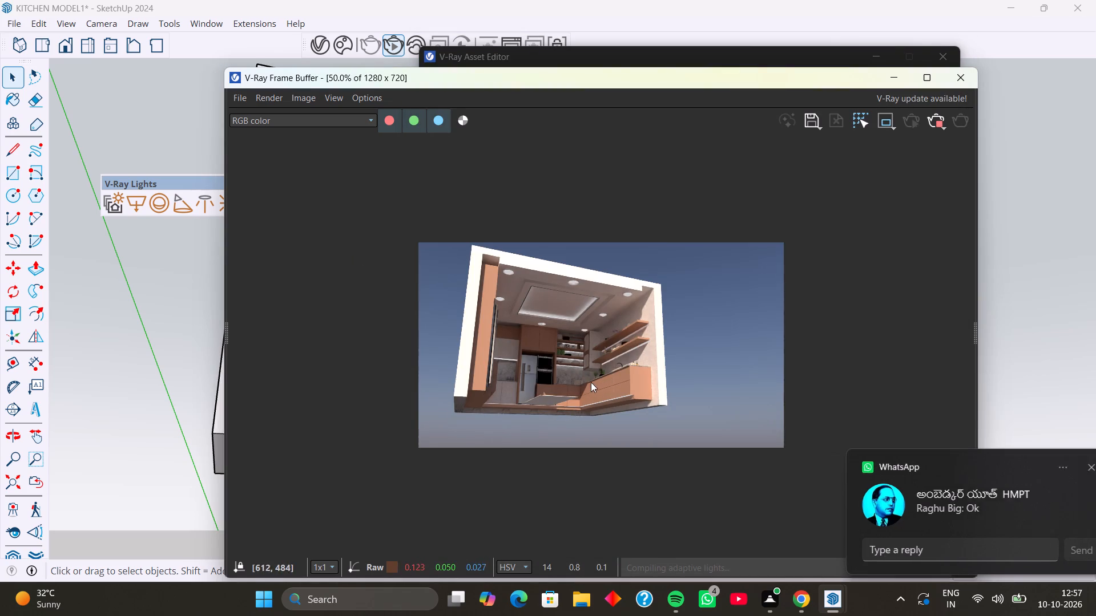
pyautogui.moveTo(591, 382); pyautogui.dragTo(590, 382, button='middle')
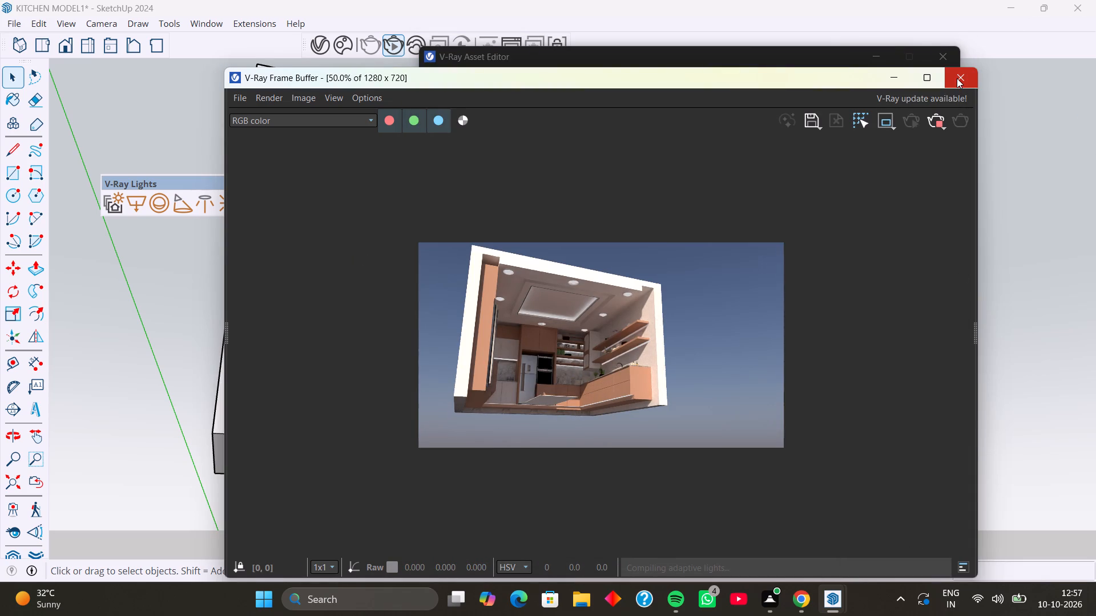
# Close the render window, clear the asset editor off the model and unhide all hidden objects.
pyautogui.click(957, 78)
pyautogui.moveTo(810, 59); pyautogui.dragTo(1095, 145)
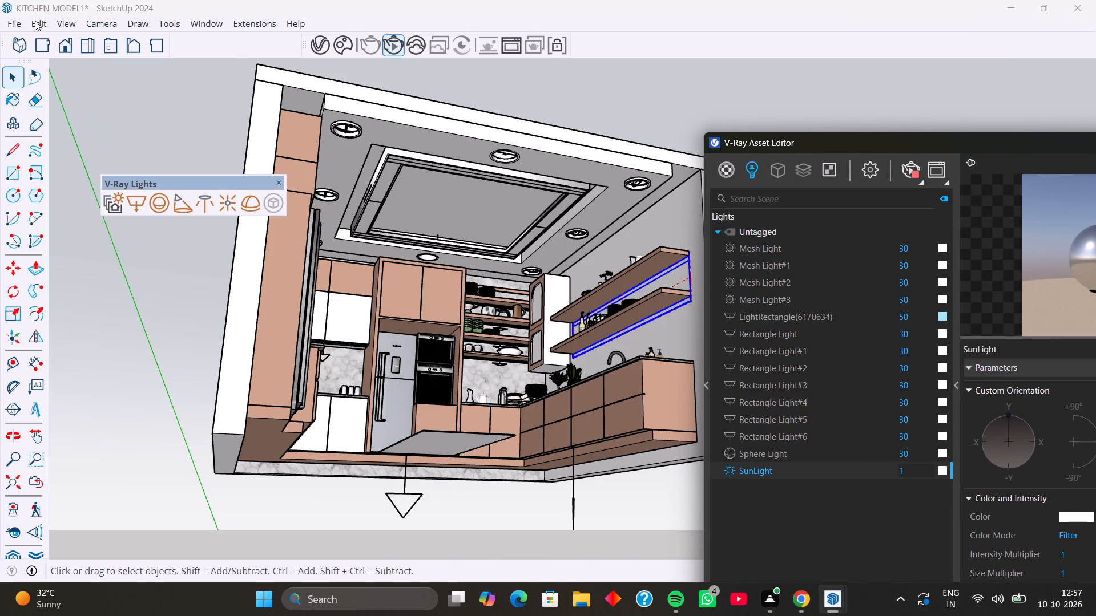
pyautogui.click(35, 21)
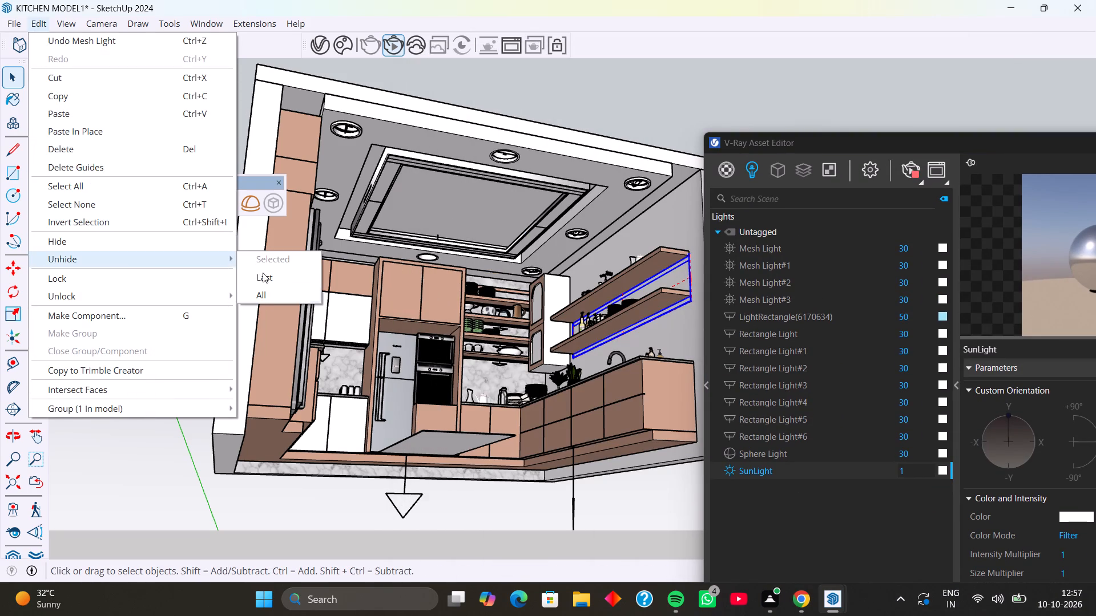
pyautogui.click(264, 300)
# Examine the whole unhidden kitchen from above and inspect the circular ring fixture floating over the roof.
pyautogui.scroll(-5, 365, 323)
pyautogui.moveTo(425, 378); pyautogui.dragTo(409, 411, button='middle')
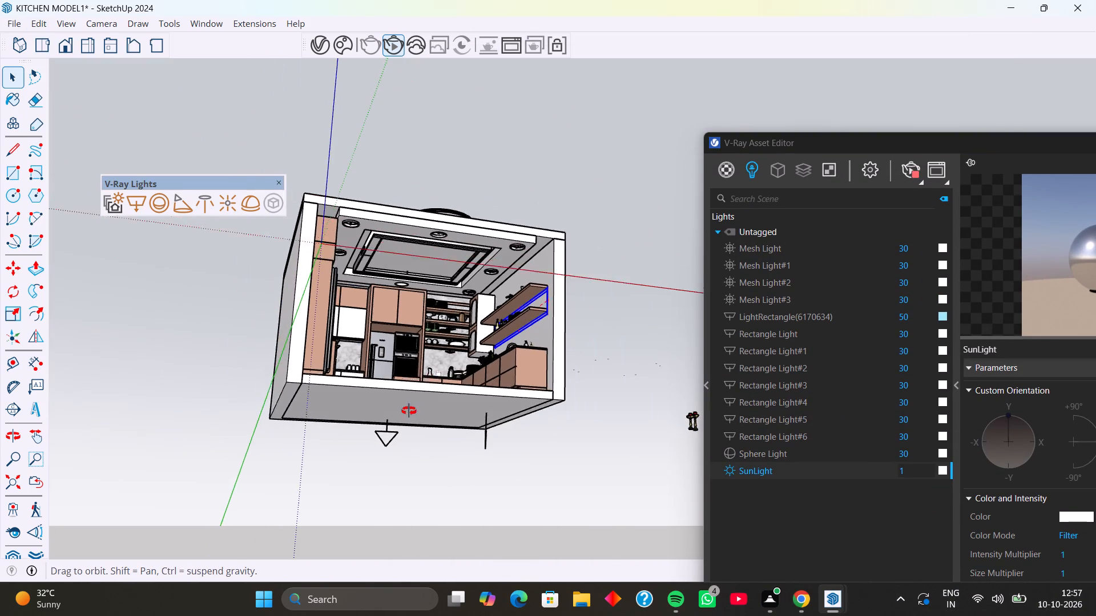
pyautogui.moveTo(409, 411); pyautogui.dragTo(393, 440, button='middle')
pyautogui.click(624, 394)
pyautogui.moveTo(528, 384); pyautogui.dragTo(516, 432, button='middle')
pyautogui.moveTo(518, 365); pyautogui.dragTo(509, 419, button='middle')
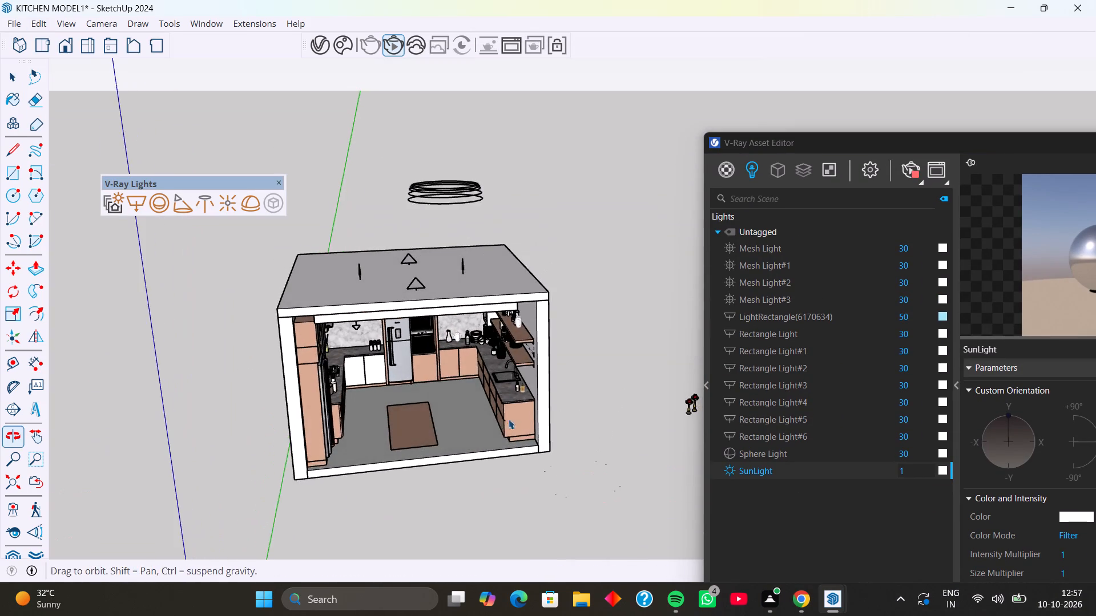
pyautogui.moveTo(509, 419); pyautogui.dragTo(513, 426, button='middle')
pyautogui.scroll(11, 419, 141)
pyautogui.scroll(-5, 451, 210)
pyautogui.moveTo(452, 213); pyautogui.dragTo(497, 198, button='middle')
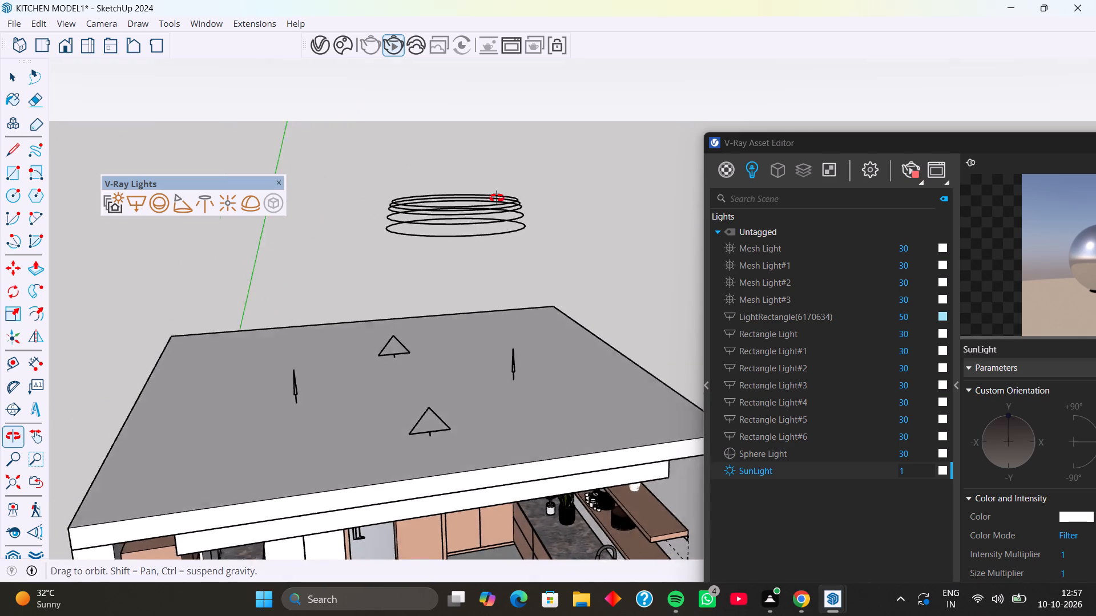
pyautogui.moveTo(497, 198); pyautogui.dragTo(535, 196, button='middle')
pyautogui.scroll(-5, 471, 219)
pyautogui.moveTo(447, 222); pyautogui.dragTo(552, 241, button='middle')
pyautogui.moveTo(438, 236); pyautogui.dragTo(438, 251, button='middle')
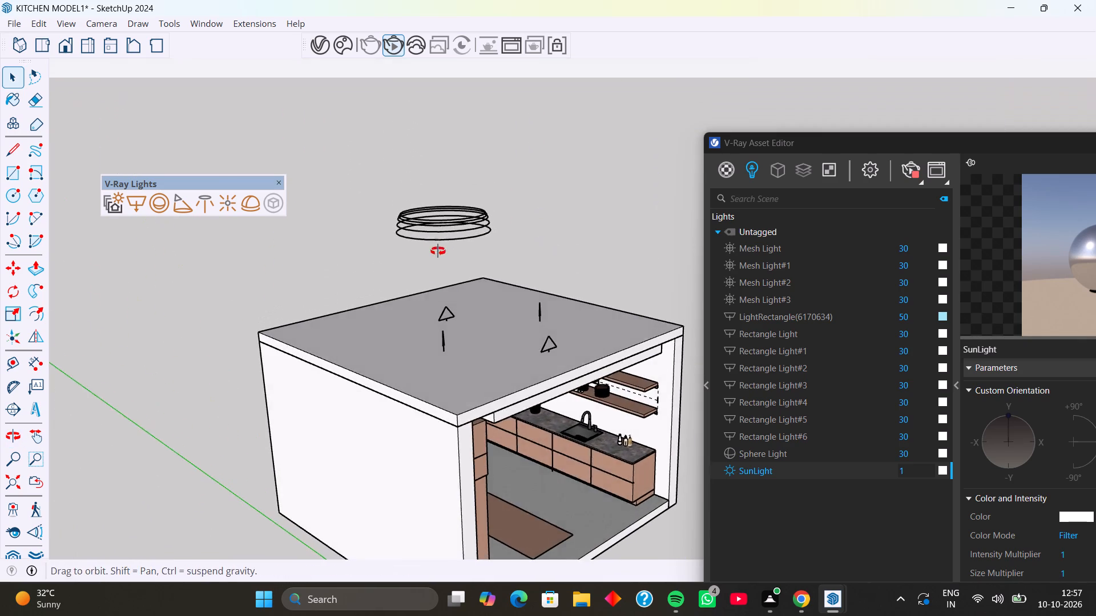
pyautogui.moveTo(438, 251); pyautogui.dragTo(430, 303, button='middle')
pyautogui.scroll(10, 453, 229)
pyautogui.click(454, 229)
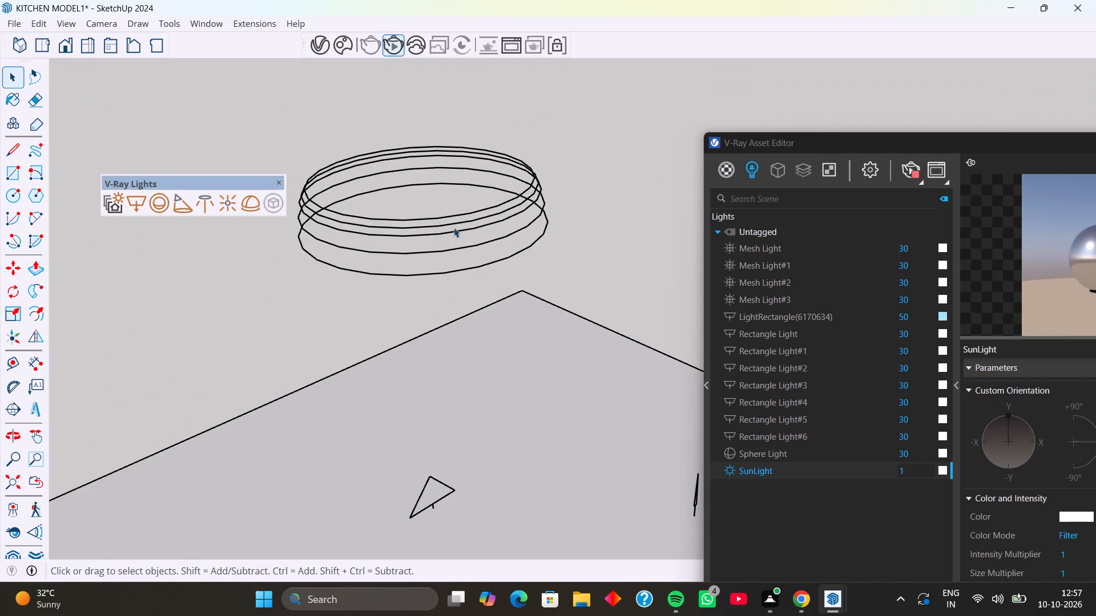
pyautogui.click(454, 221)
pyautogui.doubleClick(454, 217)
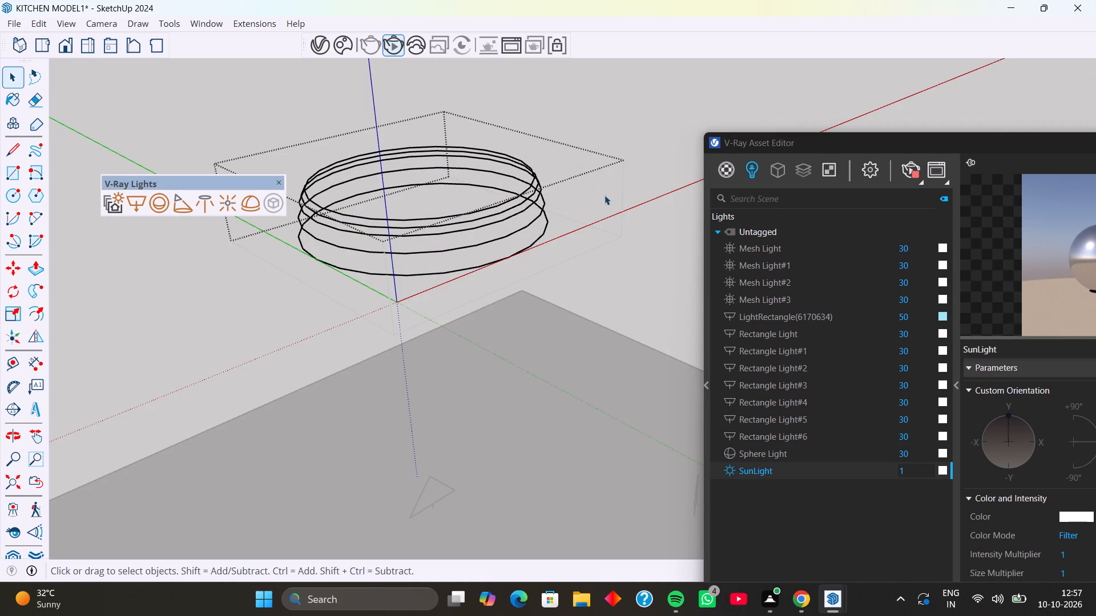
pyautogui.click(658, 155)
pyautogui.click(498, 205)
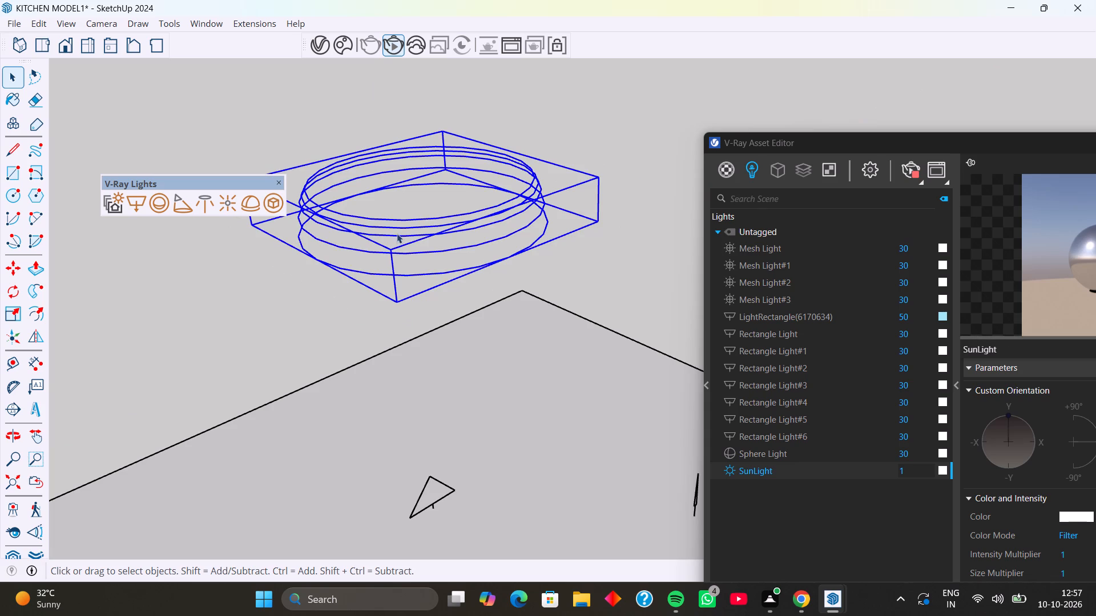
# Examine the kitchen's ceiling, cabinets and wall shelves through the open front from several angles.
pyautogui.scroll(-17, 184, 283)
pyautogui.moveTo(231, 369); pyautogui.dragTo(203, 314, button='middle')
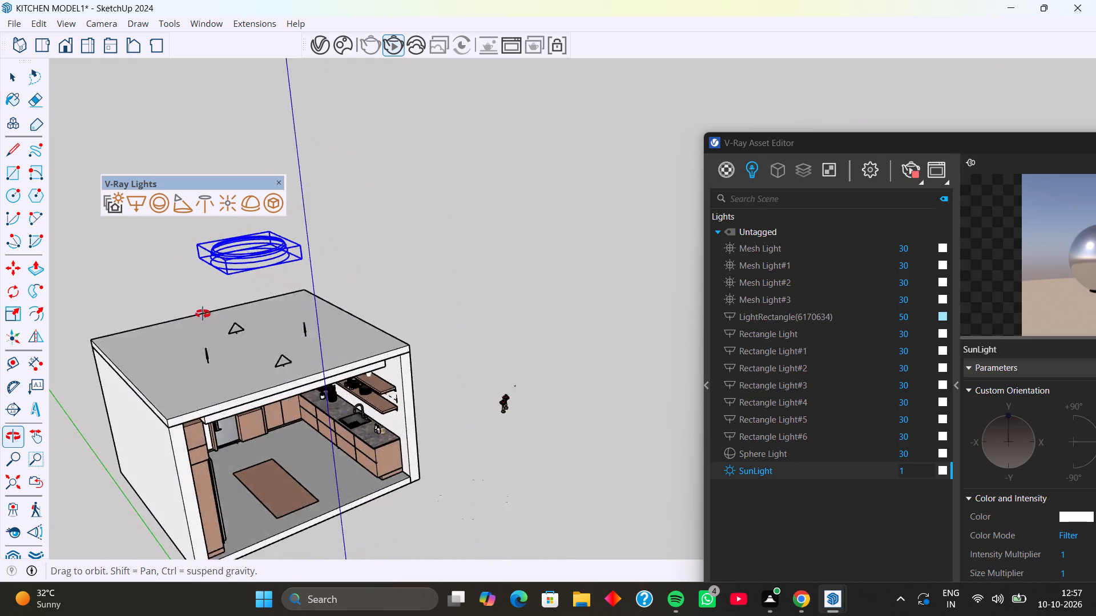
pyautogui.moveTo(203, 314); pyautogui.dragTo(190, 188, button='middle')
pyautogui.scroll(8, 332, 396)
pyautogui.moveTo(292, 390); pyautogui.dragTo(253, 390, button='middle')
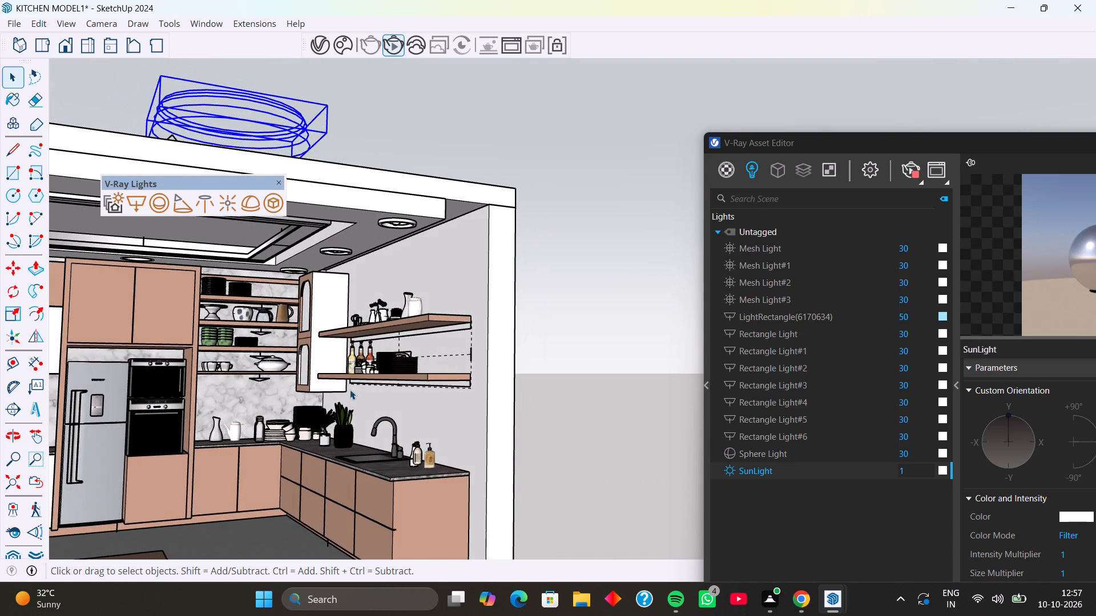
pyautogui.moveTo(369, 387); pyautogui.dragTo(394, 384, button='middle')
pyautogui.scroll(4, 410, 367)
pyautogui.scroll(-10, 410, 367)
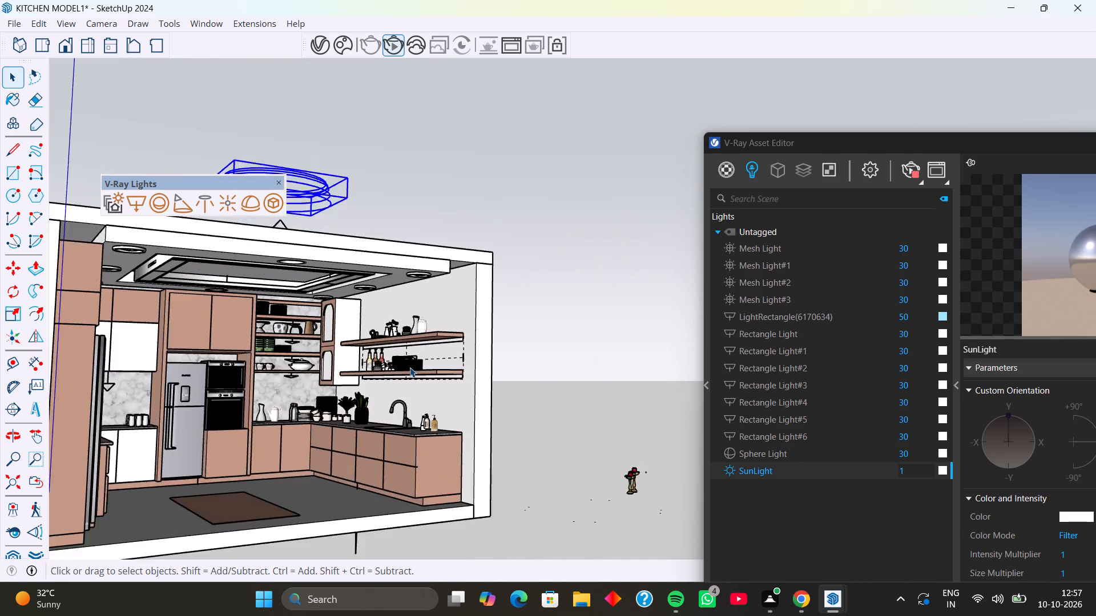
pyautogui.moveTo(410, 367); pyautogui.dragTo(345, 380, button='middle')
pyautogui.scroll(1, 410, 367)
pyautogui.moveTo(342, 350); pyautogui.dragTo(371, 326, button='middle')
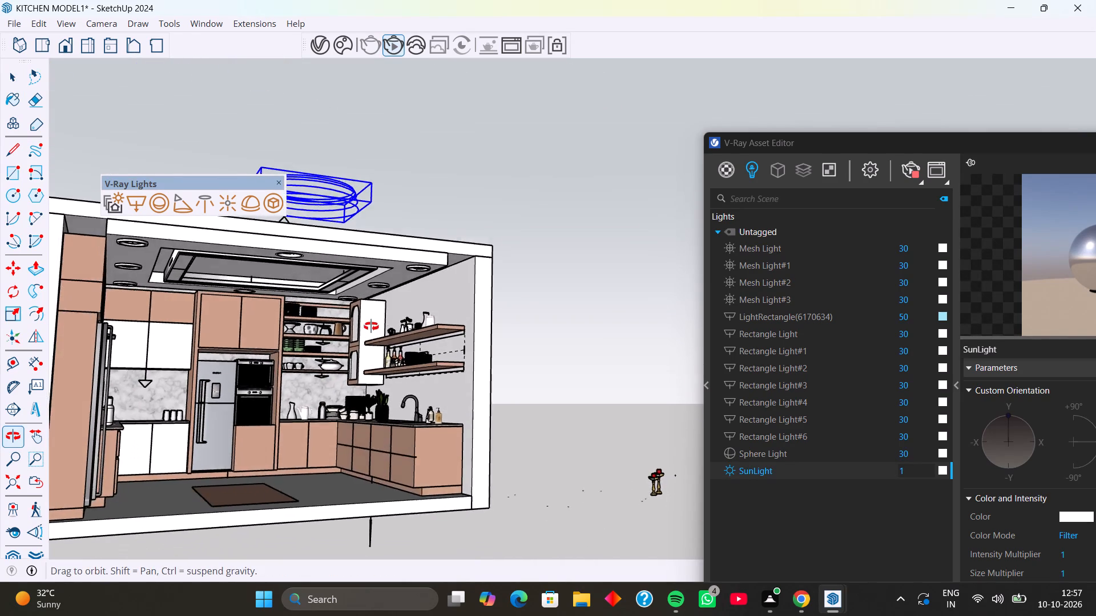
pyautogui.moveTo(371, 326); pyautogui.dragTo(333, 319, button='middle')
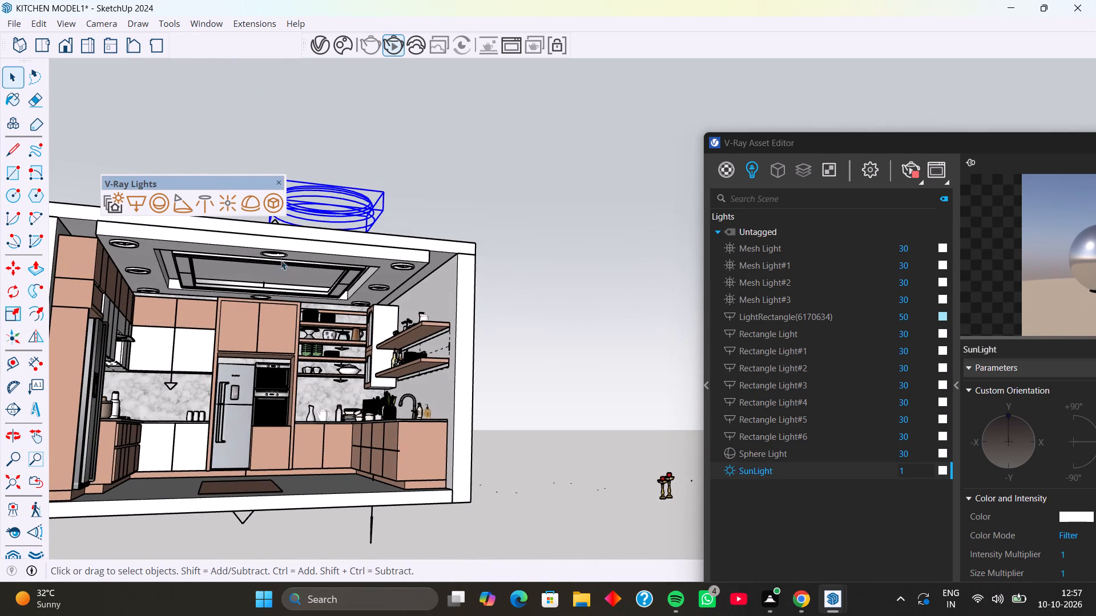
pyautogui.scroll(5, 280, 257)
pyautogui.scroll(-8, 277, 265)
pyautogui.click(498, 345)
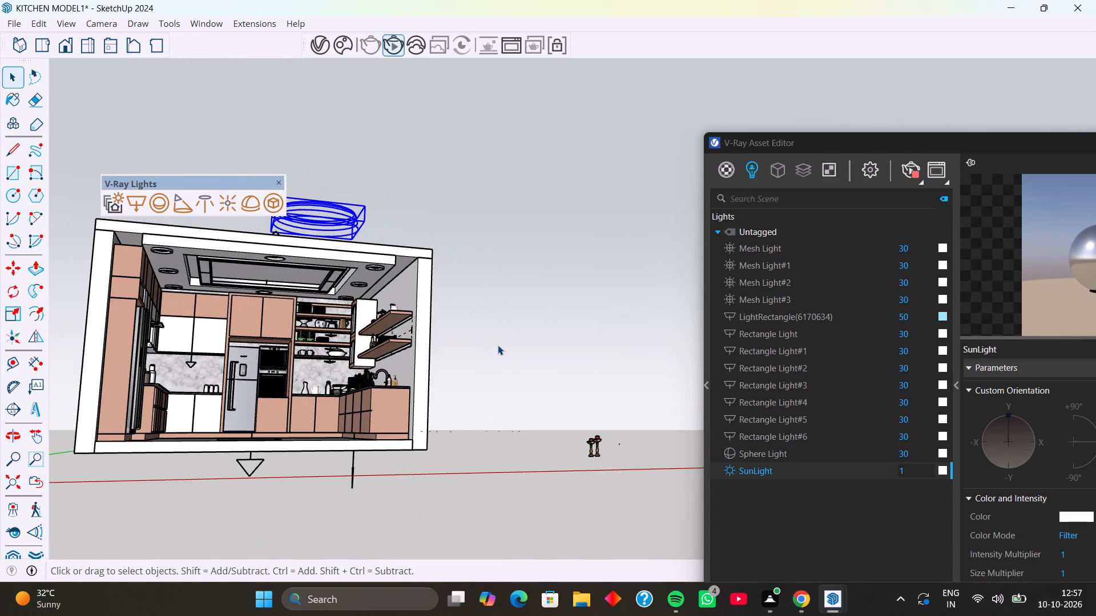
pyautogui.moveTo(440, 385); pyautogui.dragTo(474, 388, button='middle')
pyautogui.moveTo(462, 366); pyautogui.dragTo(414, 374, button='middle')
pyautogui.keyDown('shift'); pyautogui.moveTo(414, 374); pyautogui.dragTo(505, 375, button='middle'); pyautogui.keyUp('shift')
pyautogui.moveTo(508, 387); pyautogui.dragTo(454, 385, button='middle')
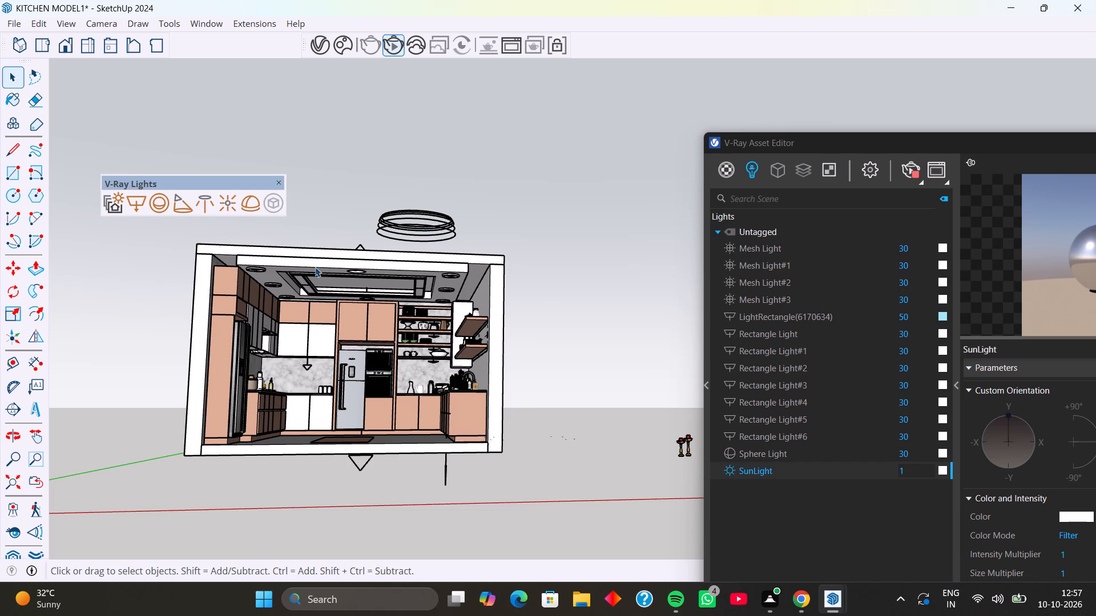
# Place a V-Ray Dome Light on the ground just outside the kitchen's open front.
pyautogui.click(256, 207)
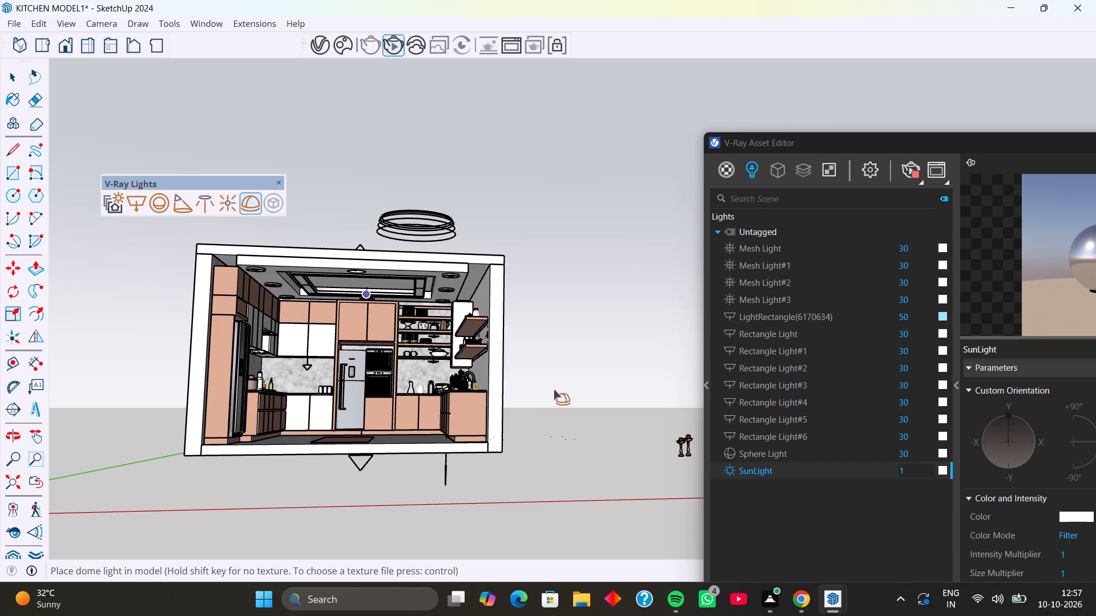
pyautogui.click(539, 422)
# Delete both gold candlesticks with red candles standing on the ground outside the kitchen.
pyautogui.scroll(4, 534, 420)
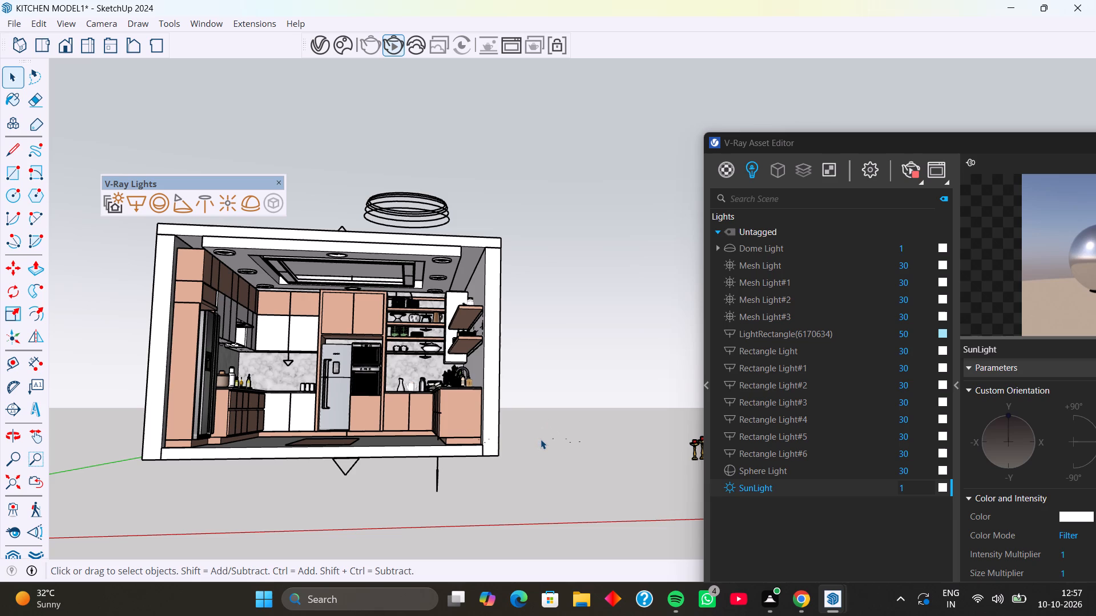
pyautogui.scroll(-6, 523, 444)
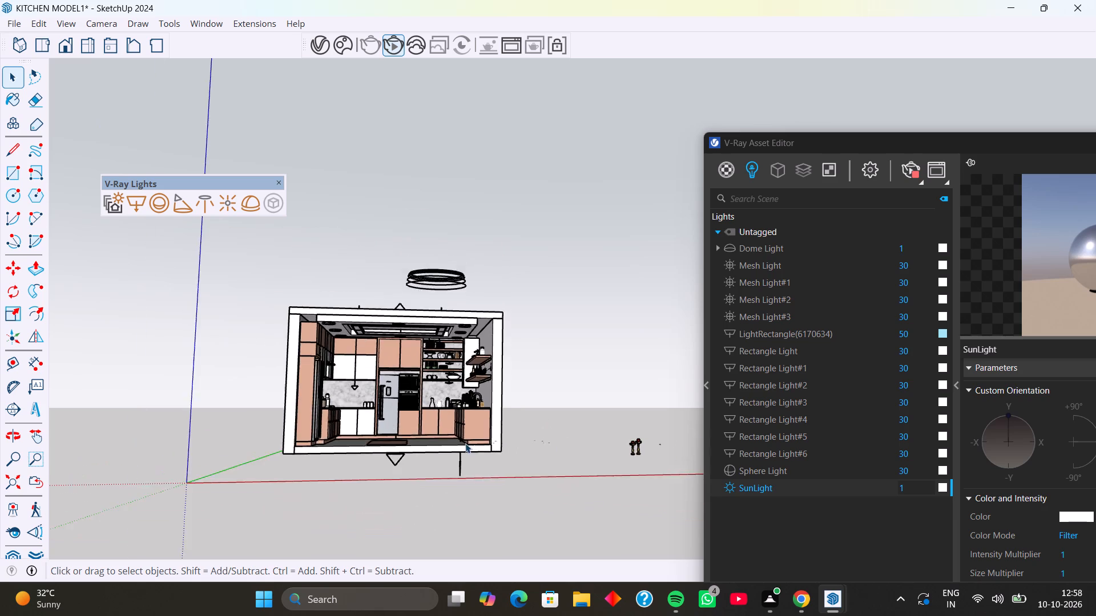
pyautogui.scroll(20, 601, 452)
pyautogui.scroll(4, 601, 452)
pyautogui.moveTo(638, 437); pyautogui.dragTo(588, 506, button='middle')
pyautogui.scroll(5, 590, 492)
pyautogui.click(586, 471)
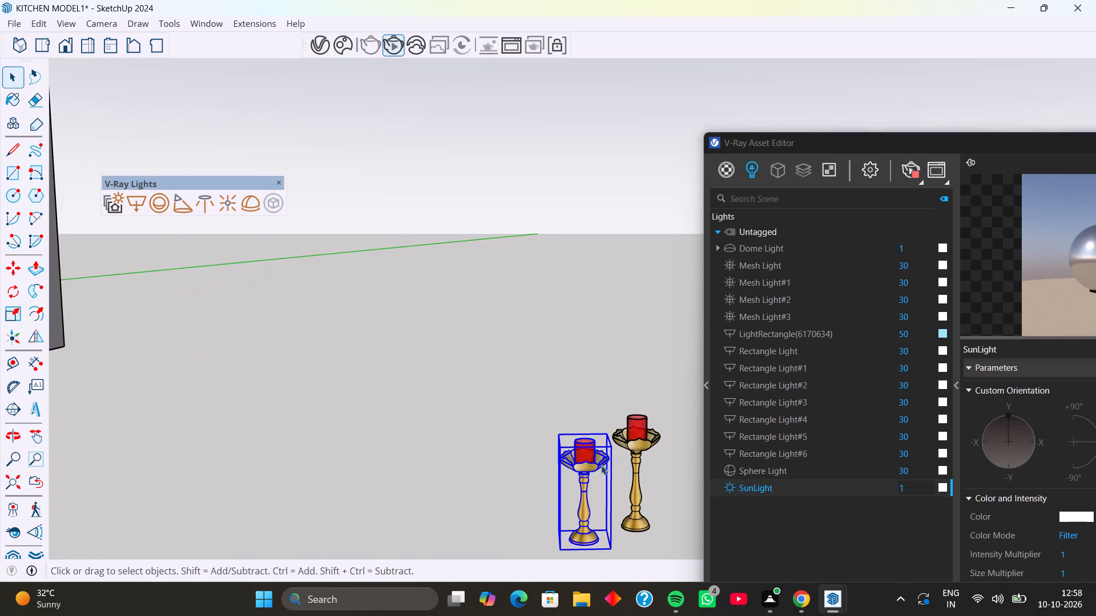
pyautogui.click(644, 449)
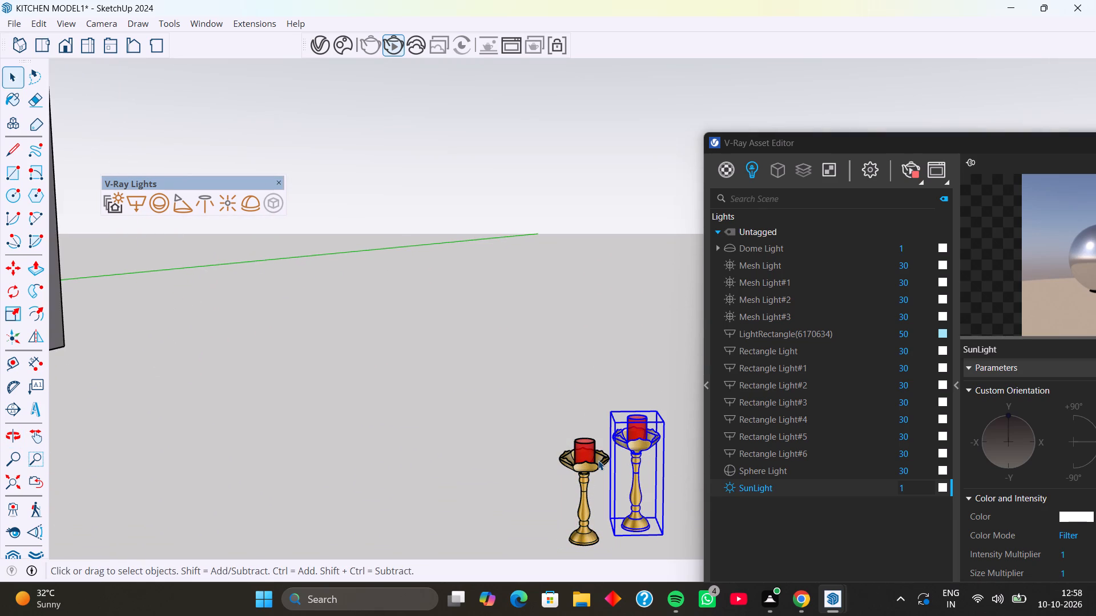
pyautogui.press('Delete')
pyautogui.click(596, 466)
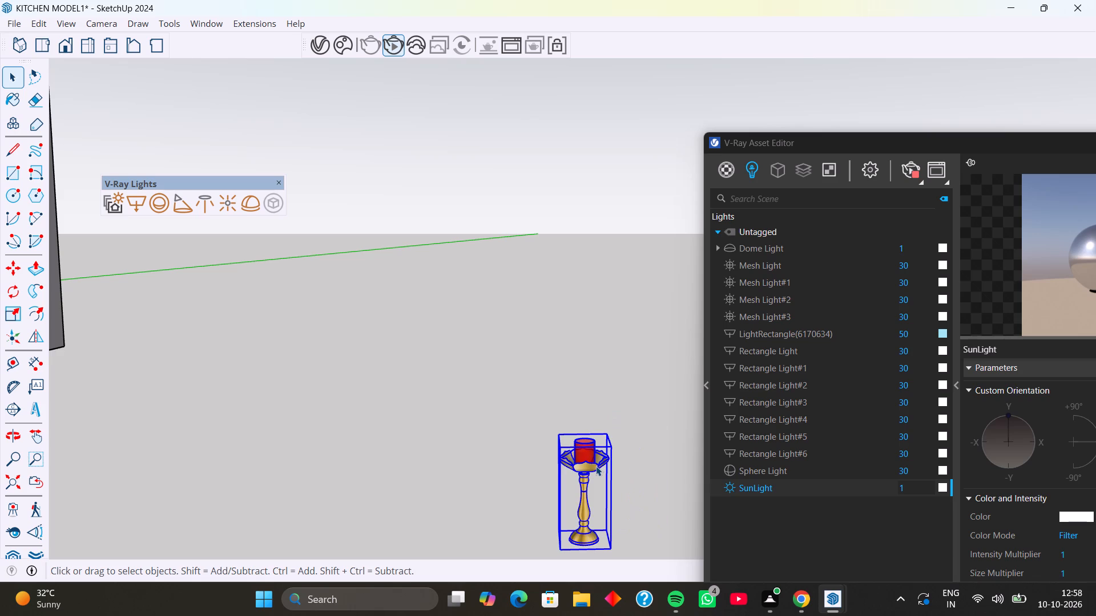
pyautogui.press('Delete')
# Delete a stray line fragment on the ground outside the kitchen.
pyautogui.scroll(-6, 593, 334)
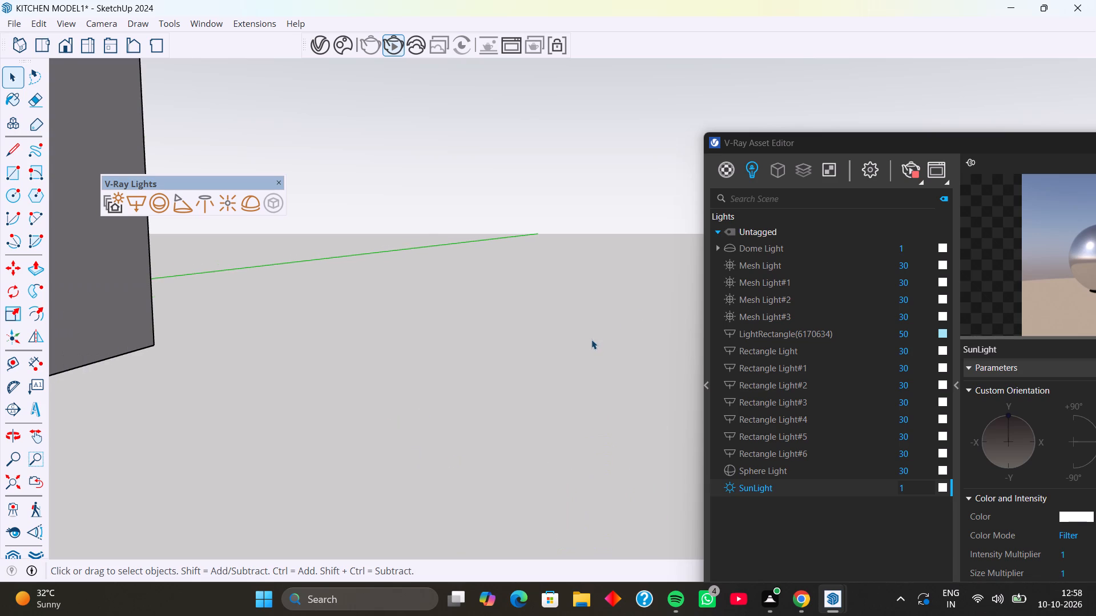
pyautogui.scroll(-9, 305, 396)
pyautogui.scroll(5, 554, 412)
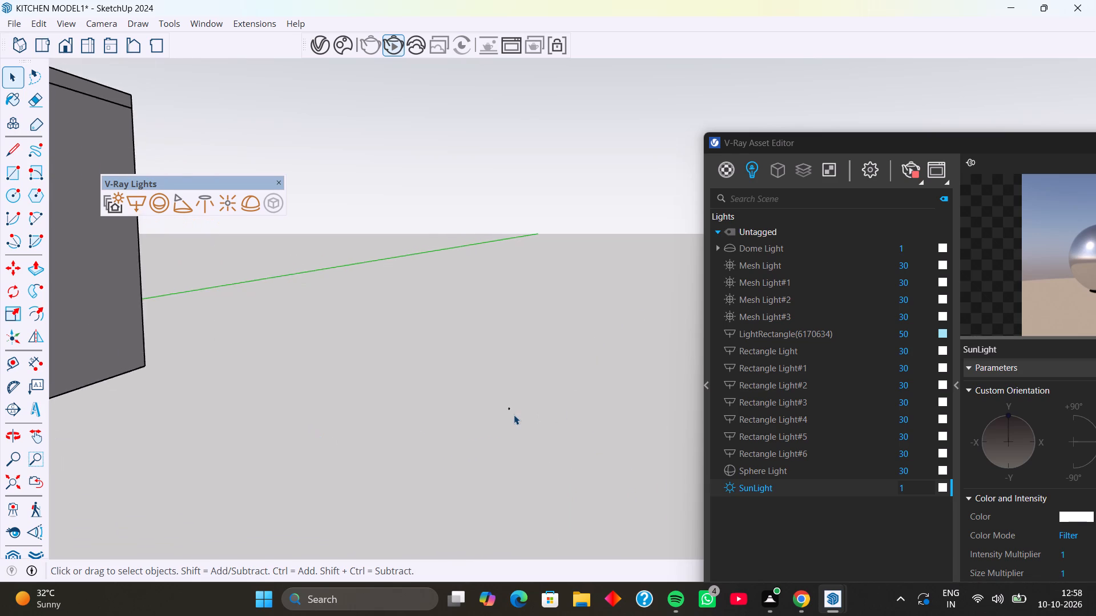
pyautogui.scroll(20, 514, 415)
pyautogui.scroll(10, 514, 415)
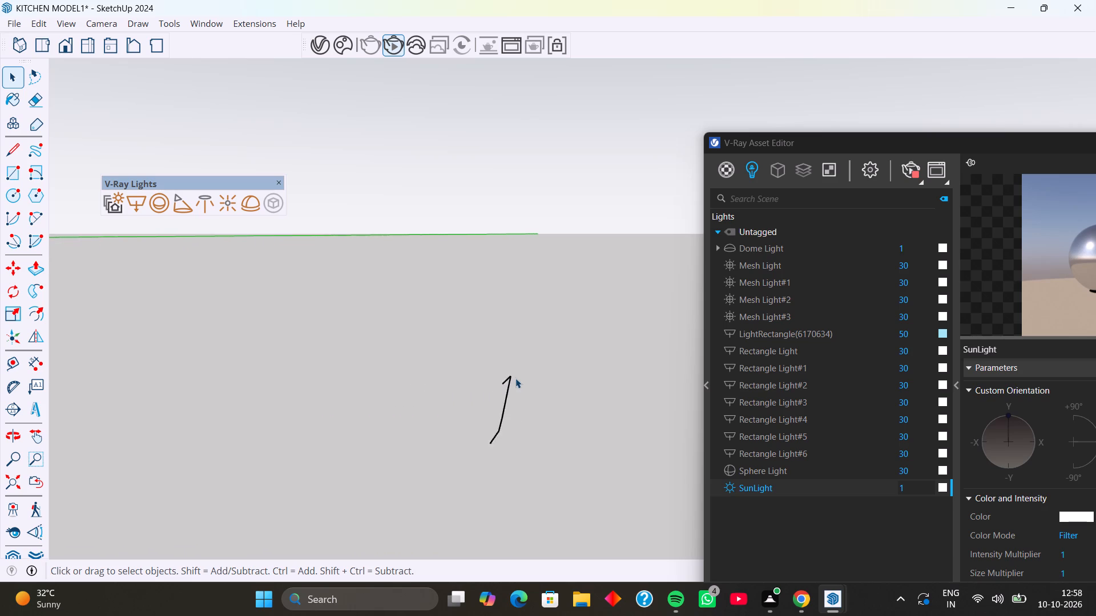
pyautogui.scroll(3, 515, 378)
pyautogui.scroll(-9, 513, 384)
pyautogui.moveTo(551, 359); pyautogui.dragTo(436, 453)
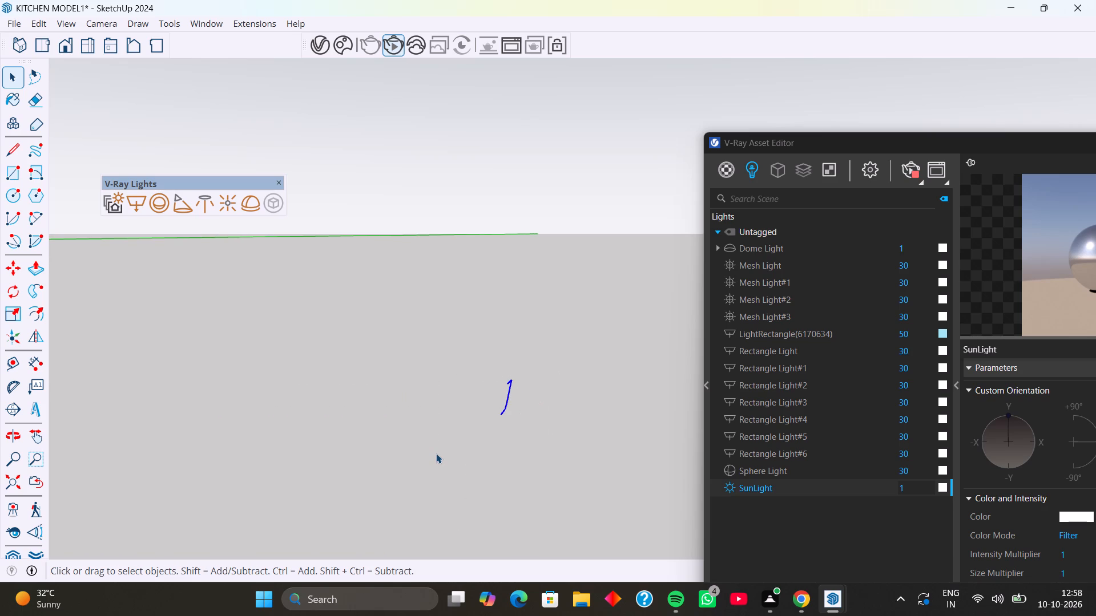
pyautogui.press('Delete')
# Hide the kitchen's floor slab group to expose the undersides of the base cabinets.
pyautogui.scroll(-20, 418, 361)
pyautogui.scroll(-2, 418, 361)
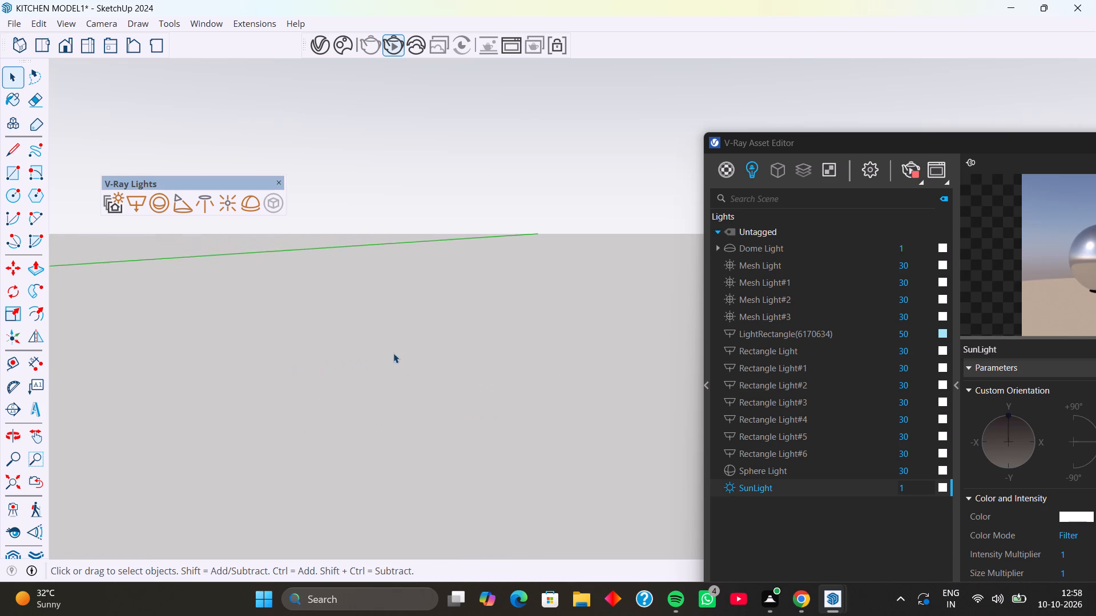
pyautogui.scroll(-20, 393, 353)
pyautogui.moveTo(247, 415); pyautogui.dragTo(337, 358, button='middle')
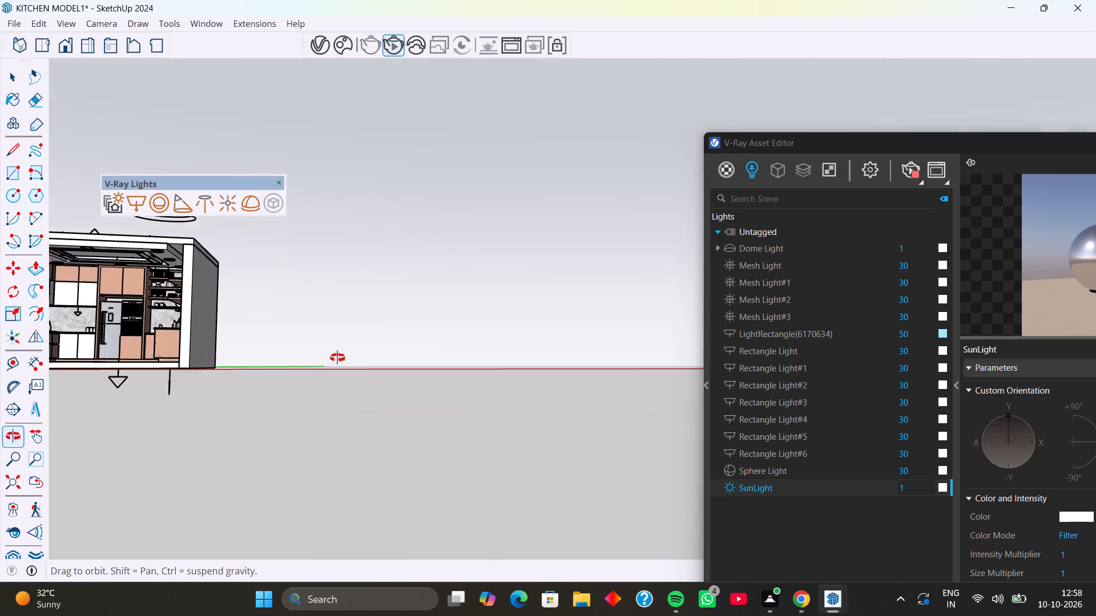
pyautogui.moveTo(337, 358); pyautogui.dragTo(339, 409, button='middle')
pyautogui.scroll(-1, 253, 358)
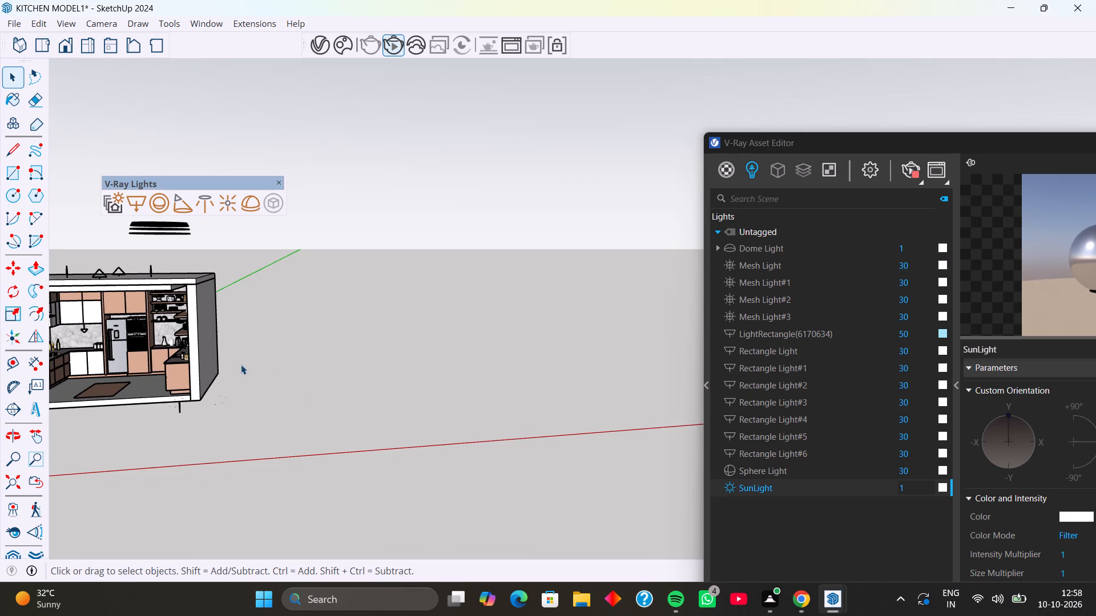
pyautogui.keyDown('shift'); pyautogui.moveTo(239, 366); pyautogui.dragTo(389, 297, button='middle'); pyautogui.keyUp('shift')
pyautogui.moveTo(280, 338); pyautogui.dragTo(268, 369, button='middle')
pyautogui.scroll(13, 233, 326)
pyautogui.moveTo(237, 314); pyautogui.dragTo(228, 259, button='middle')
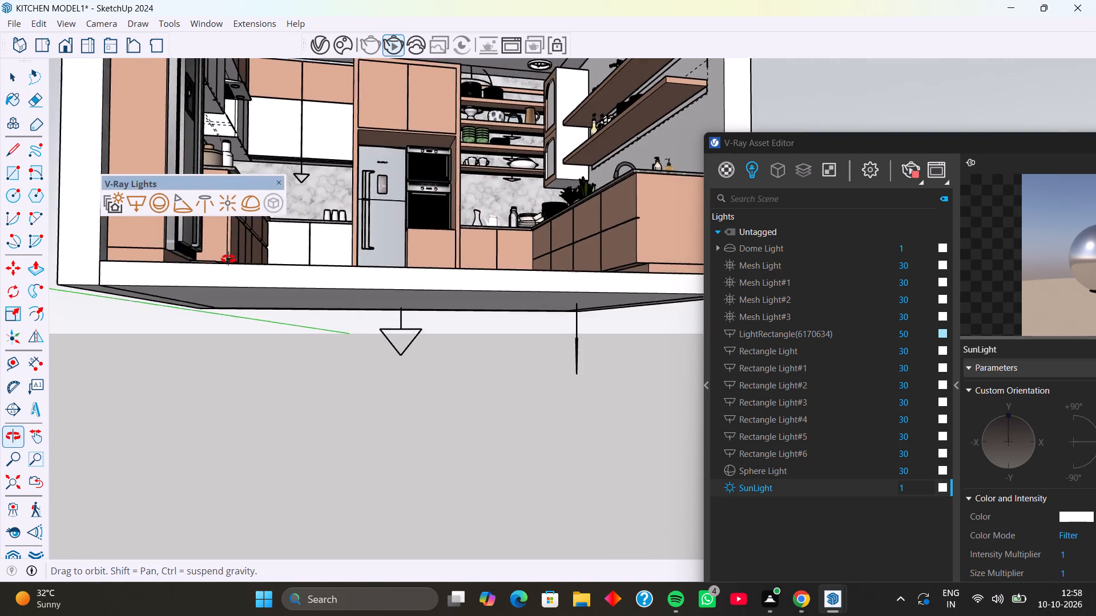
pyautogui.moveTo(228, 259); pyautogui.dragTo(209, 287, button='middle')
pyautogui.click(244, 319)
pyautogui.rightClick(244, 319)
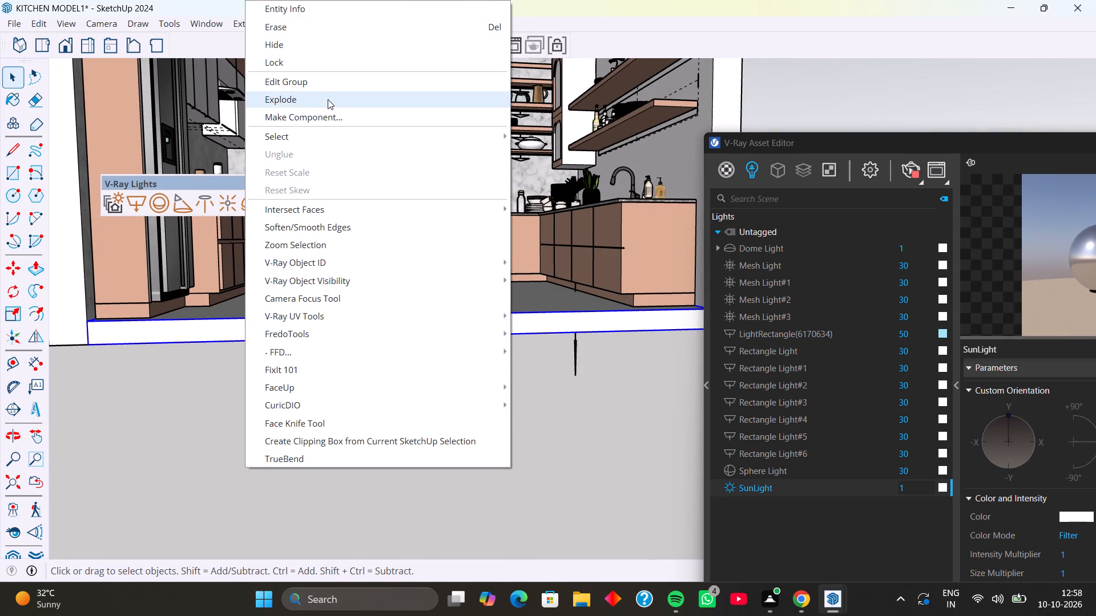
pyautogui.click(293, 43)
# Copy the bottom face of the base cabinets under the hob counter and paste it in place outside the cabinet group.
pyautogui.moveTo(233, 351); pyautogui.dragTo(234, 313, button='middle')
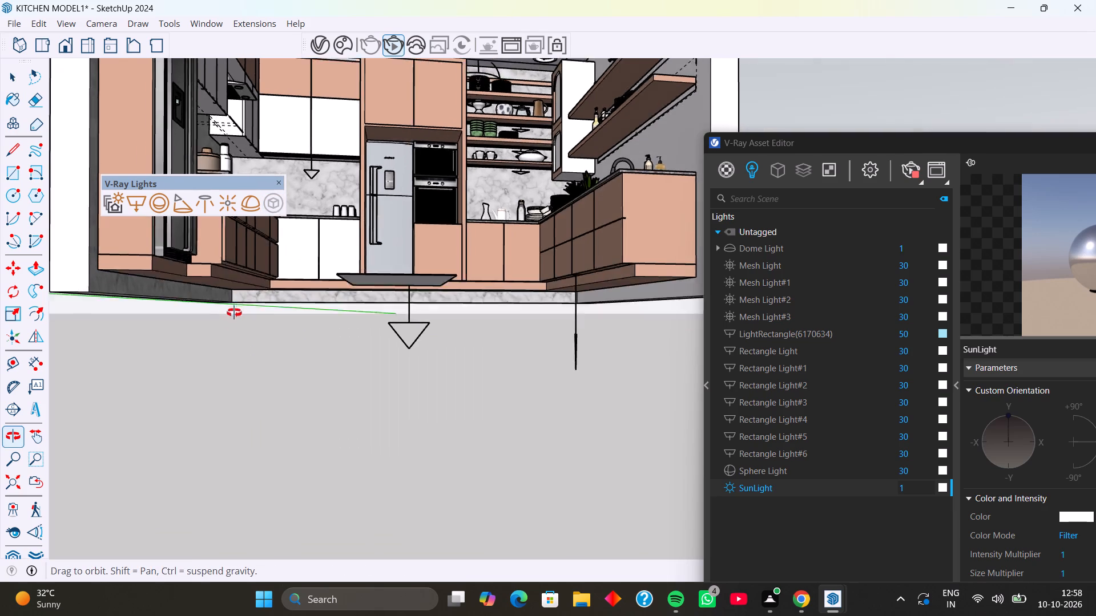
pyautogui.moveTo(234, 313); pyautogui.dragTo(222, 276, button='middle')
pyautogui.scroll(13, 232, 255)
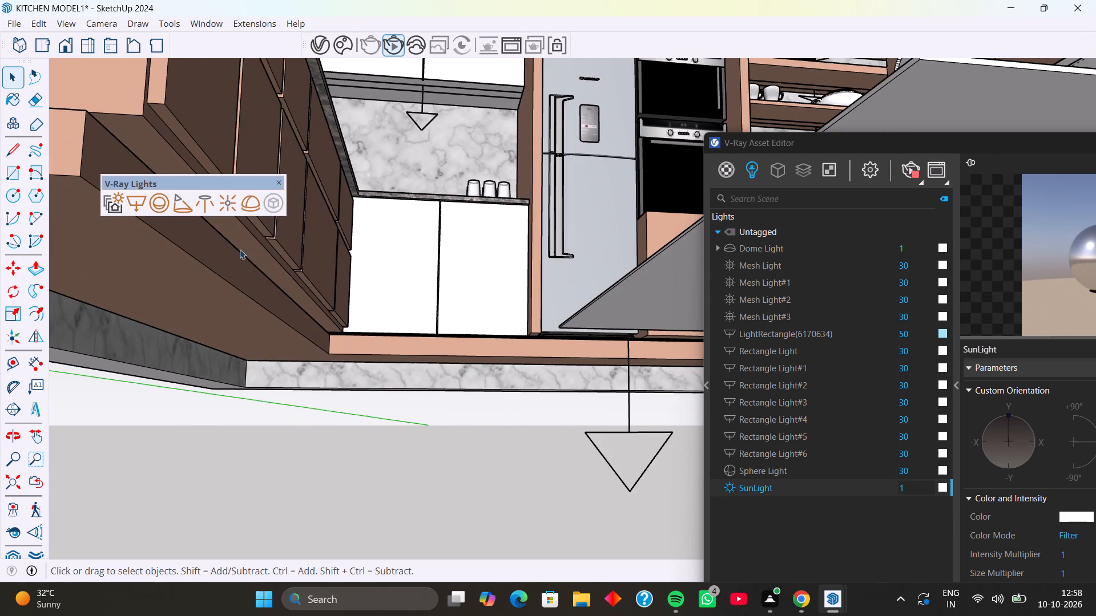
pyautogui.keyDown('shift'); pyautogui.moveTo(242, 248); pyautogui.dragTo(377, 322, button='middle'); pyautogui.keyUp('shift')
pyautogui.click(385, 310)
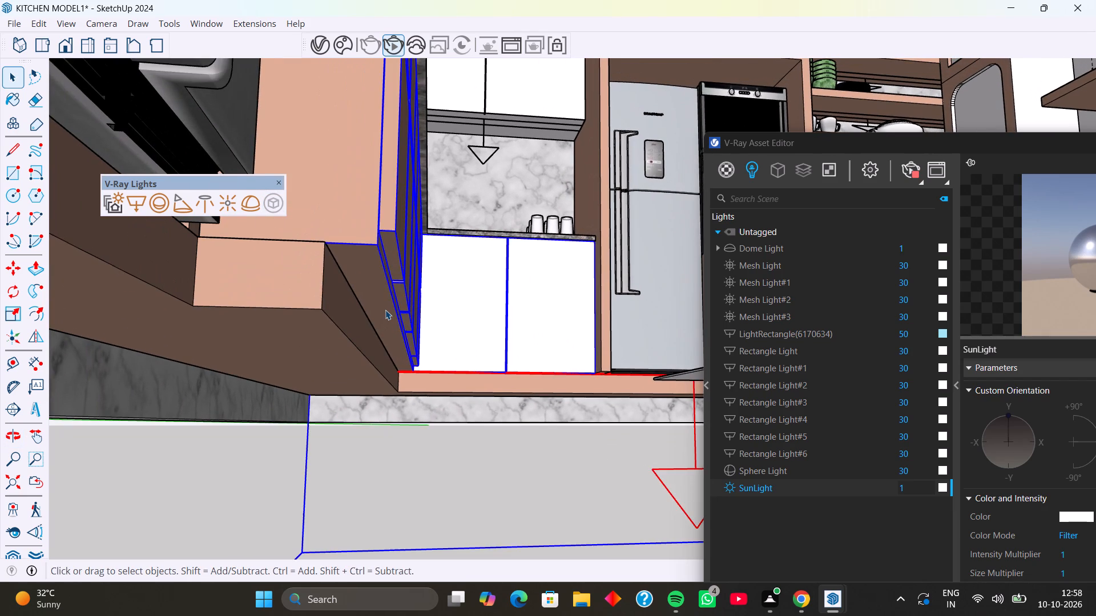
pyautogui.doubleClick(385, 310)
pyautogui.click(373, 307)
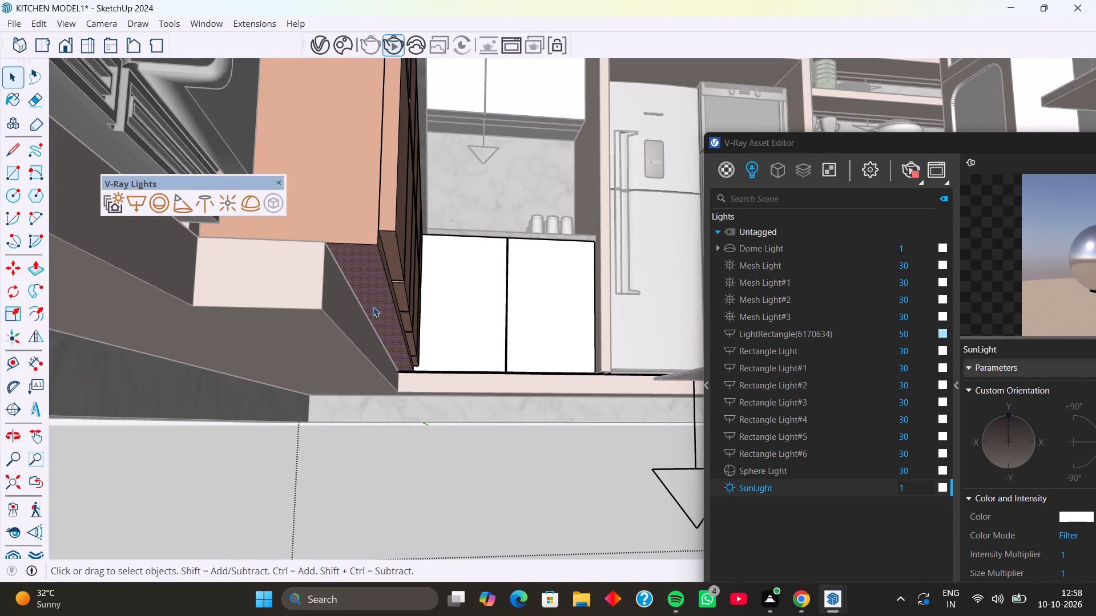
pyautogui.click(373, 307)
pyautogui.hotkey('ctrl', 'c')
pyautogui.click(413, 477)
pyautogui.scroll(-6, 396, 353)
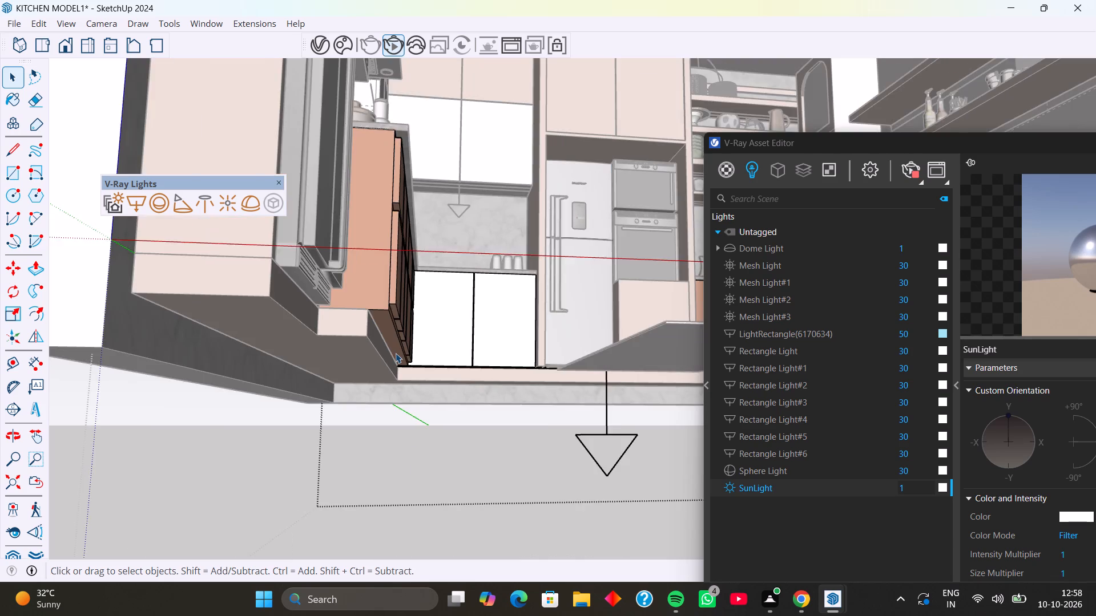
pyautogui.scroll(-3, 396, 353)
pyautogui.click(168, 418)
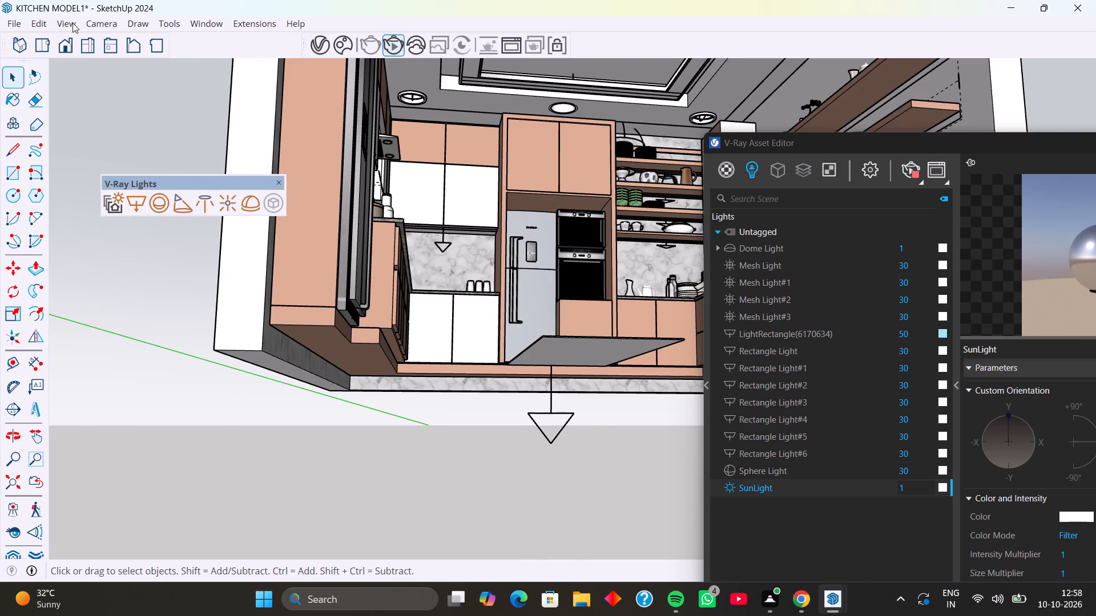
pyautogui.click(36, 21)
pyautogui.click(122, 133)
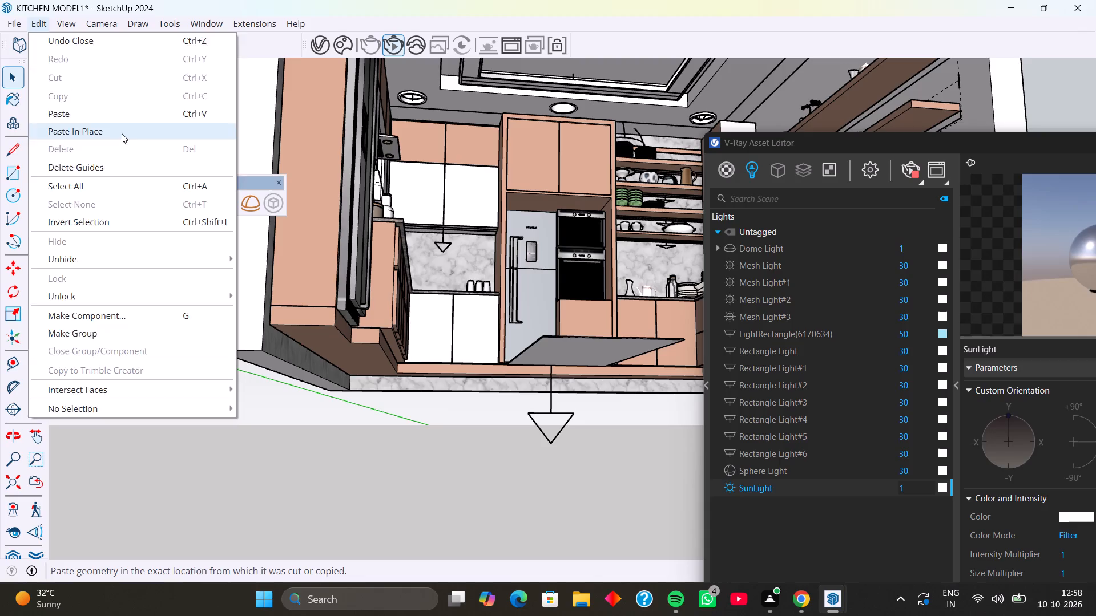
# Move the pasted face down 1 mm along the blue axis, away from the cabinet bottom.
pyautogui.scroll(10, 390, 346)
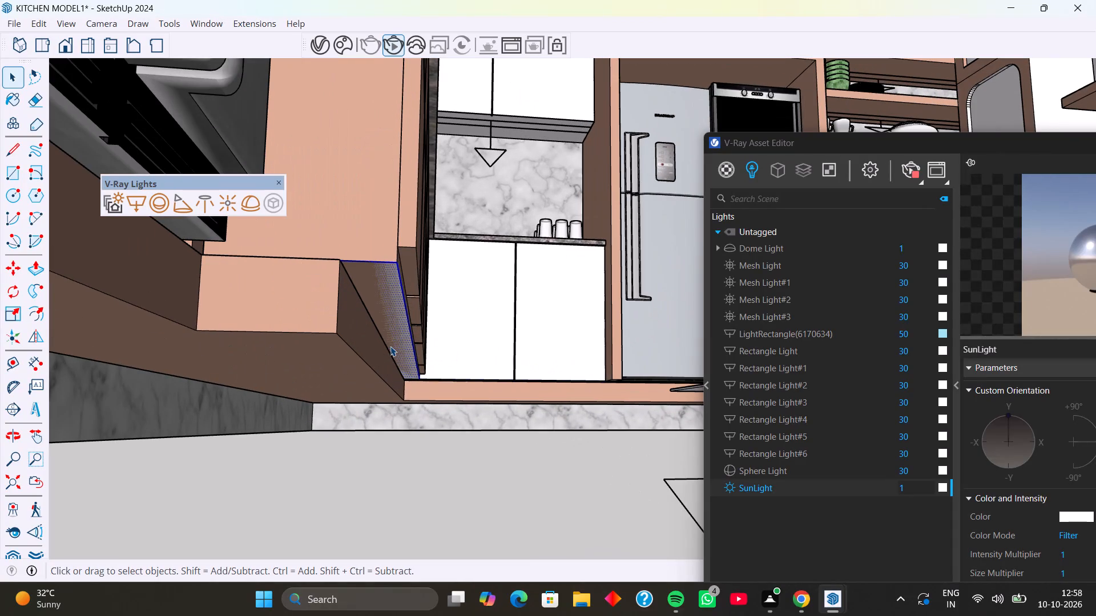
pyautogui.scroll(4, 389, 262)
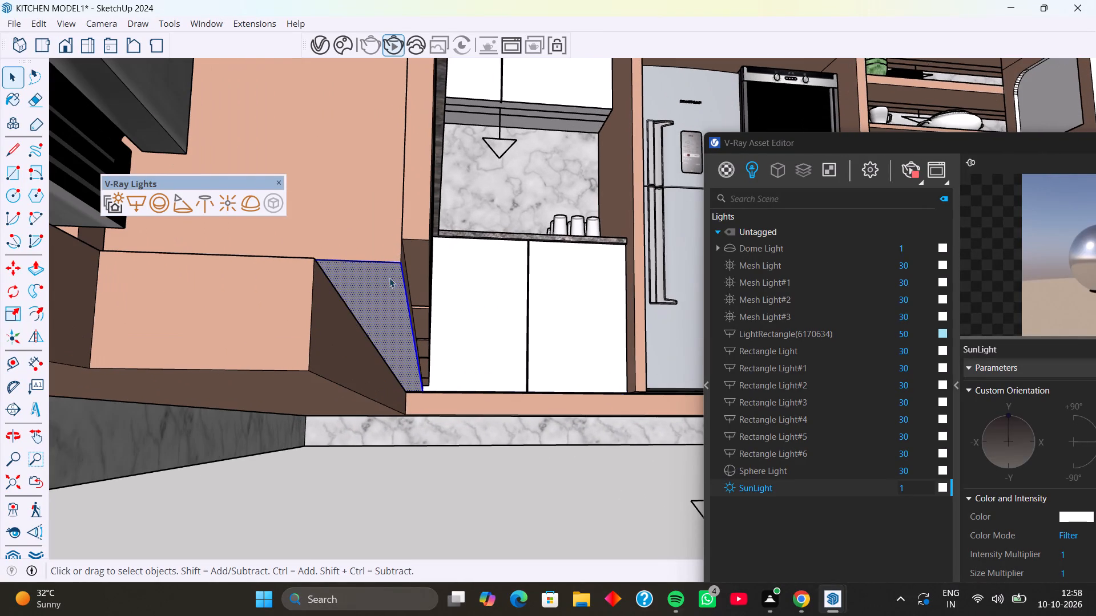
pyautogui.press('m')
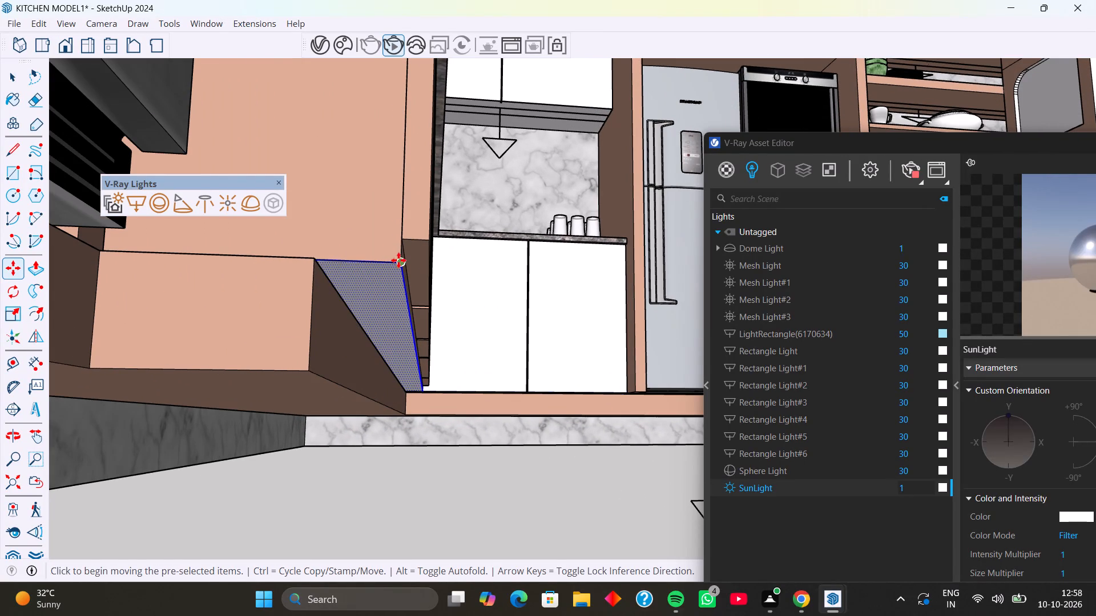
pyautogui.click(398, 260)
pyautogui.press('Up')
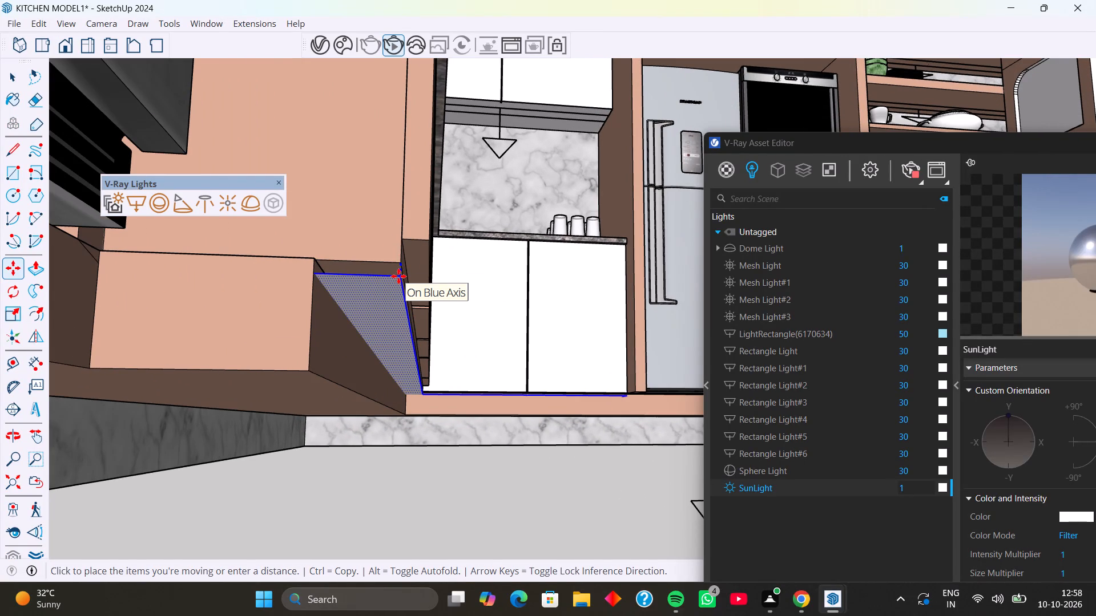
pyautogui.write('1mm')
pyautogui.press('Return')
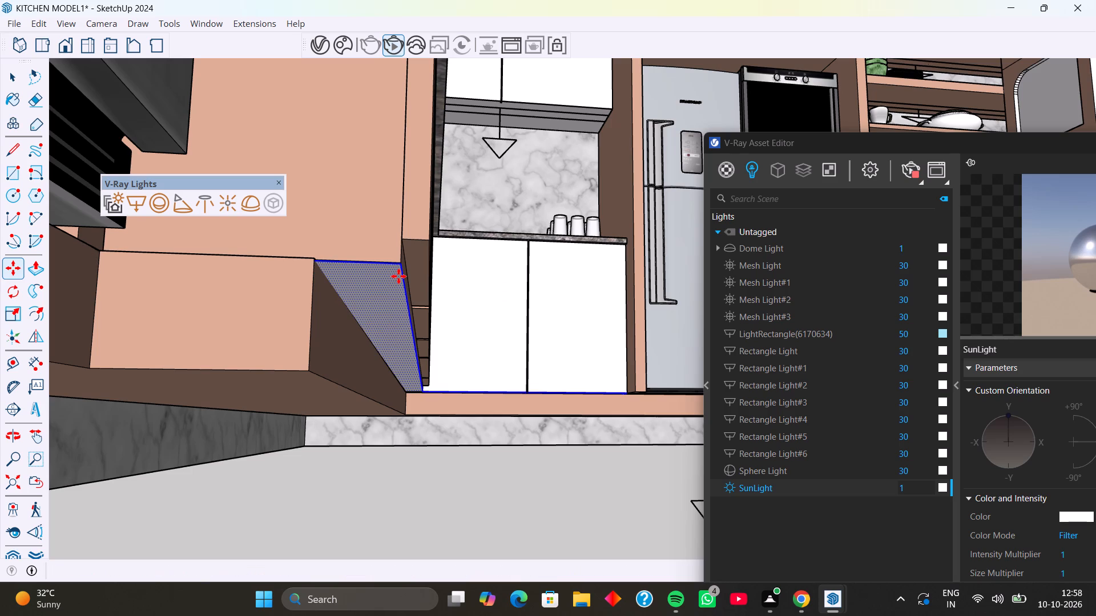
# Make the under-cabinet face a group and convert it into a V-Ray Mesh Light.
pyautogui.press('space')
pyautogui.rightClick(397, 283)
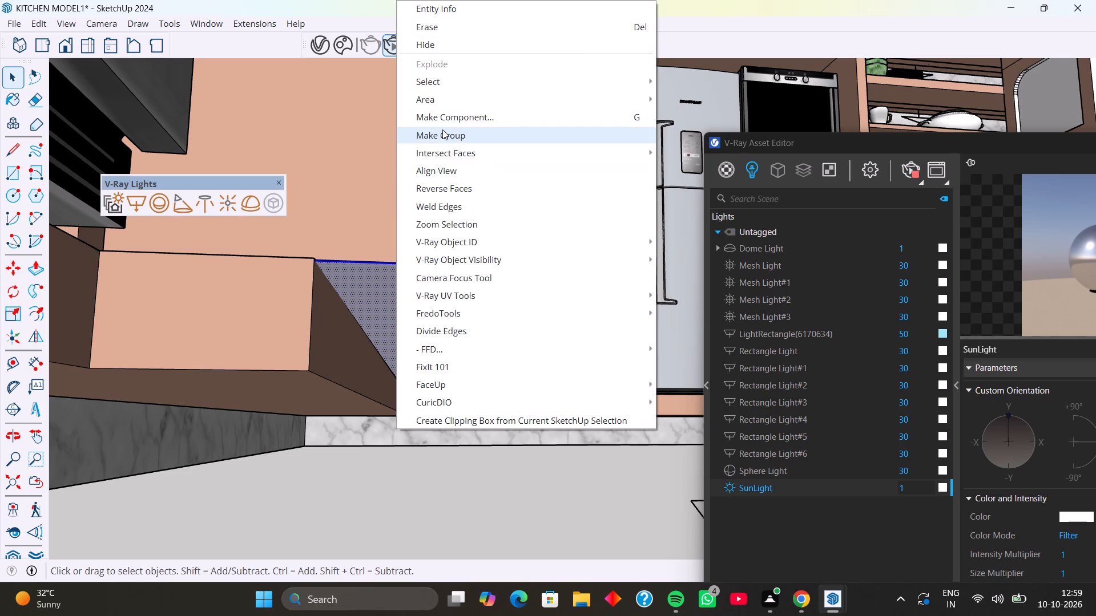
pyautogui.click(442, 129)
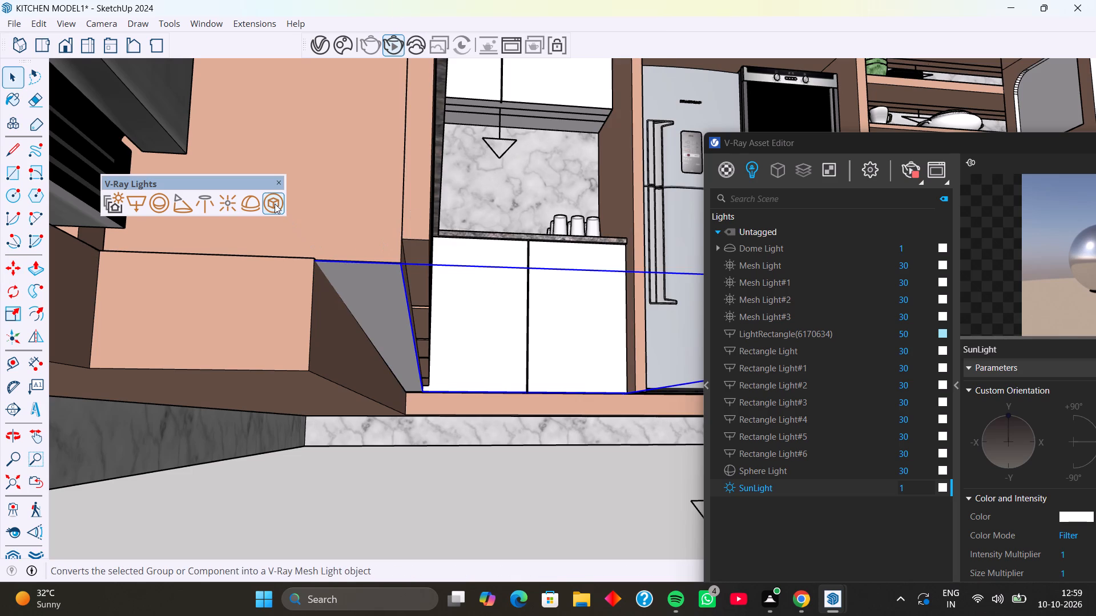
pyautogui.click(275, 204)
pyautogui.scroll(-15, 473, 365)
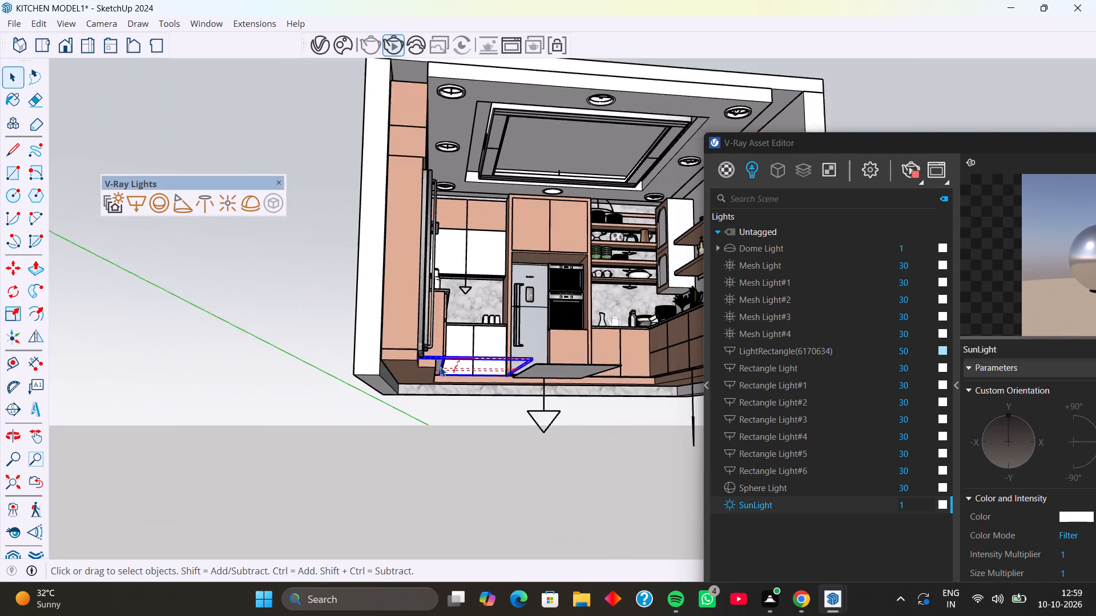
pyautogui.click(490, 469)
# Inside the plinth group, push/pull the front face below the side-wall fridge slightly outward into the room.
pyautogui.moveTo(450, 415); pyautogui.dragTo(424, 470, button='middle')
pyautogui.moveTo(478, 447); pyautogui.dragTo(464, 447, button='middle')
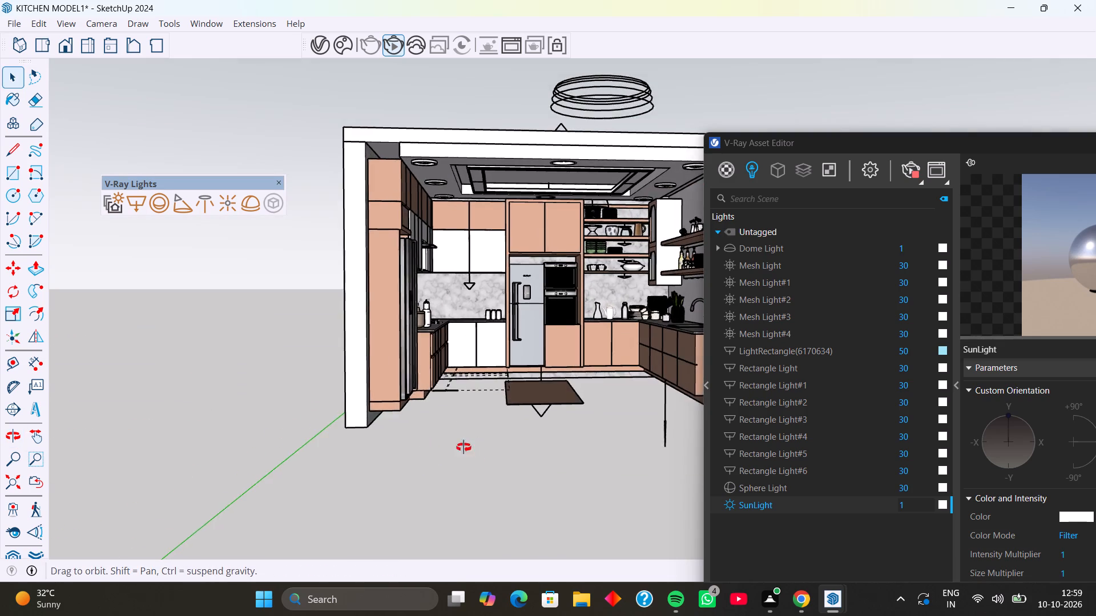
pyautogui.moveTo(464, 447); pyautogui.dragTo(409, 442, button='middle')
pyautogui.moveTo(448, 447); pyautogui.dragTo(400, 408, button='middle')
pyautogui.scroll(7, 370, 395)
pyautogui.moveTo(414, 398); pyautogui.dragTo(417, 356, button='middle')
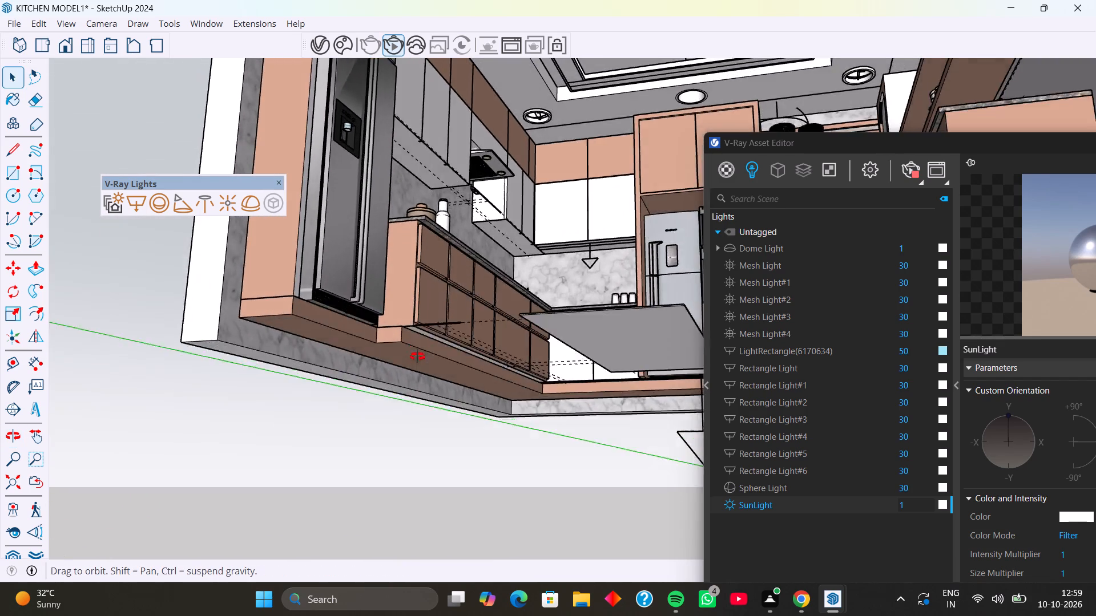
pyautogui.moveTo(417, 356); pyautogui.dragTo(425, 299, button='middle')
pyautogui.scroll(2, 383, 266)
pyautogui.scroll(-7, 382, 265)
pyautogui.moveTo(381, 287); pyautogui.dragTo(390, 290, button='middle')
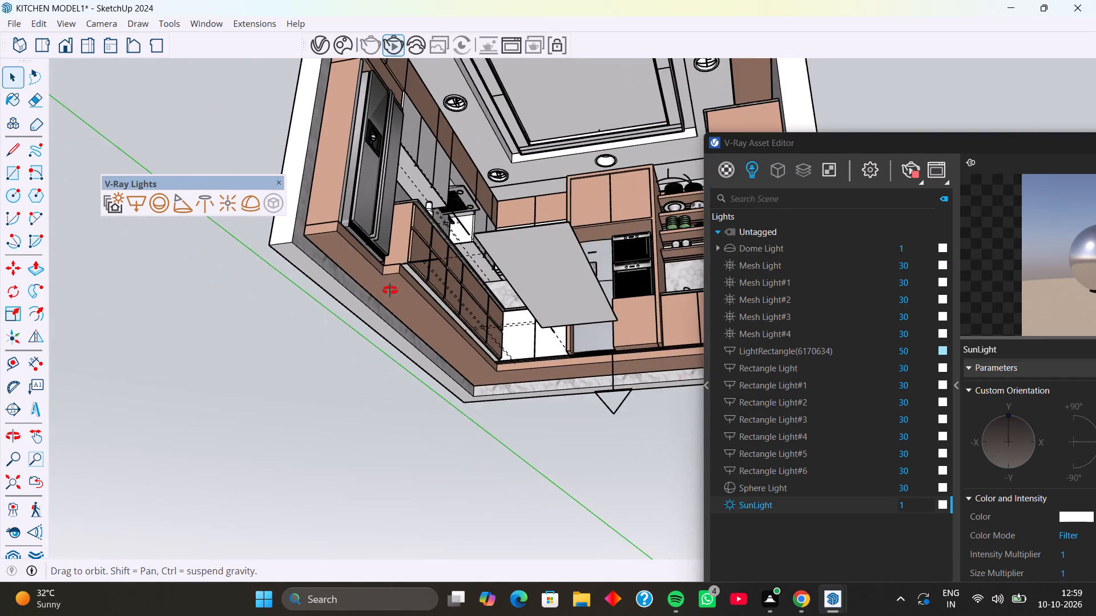
pyautogui.moveTo(390, 290); pyautogui.dragTo(434, 365, button='middle')
pyautogui.moveTo(421, 350); pyautogui.dragTo(365, 362, button='middle')
pyautogui.moveTo(411, 351); pyautogui.dragTo(385, 384, button='middle')
pyautogui.moveTo(395, 379); pyautogui.dragTo(365, 379, button='middle')
pyautogui.scroll(8, 347, 344)
pyautogui.click(357, 358)
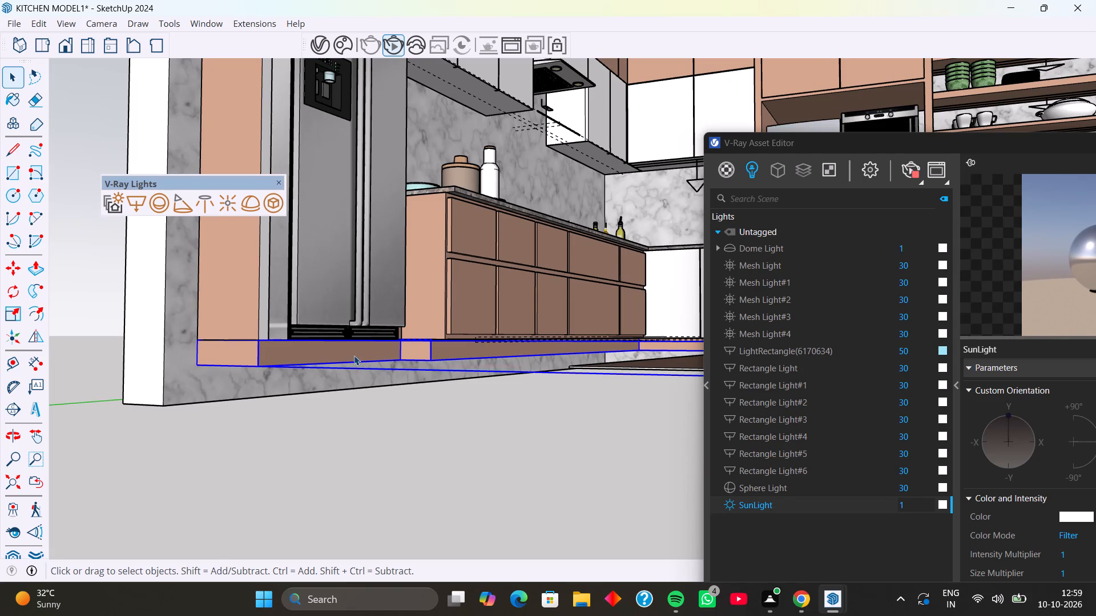
pyautogui.doubleClick(354, 355)
pyautogui.click(349, 352)
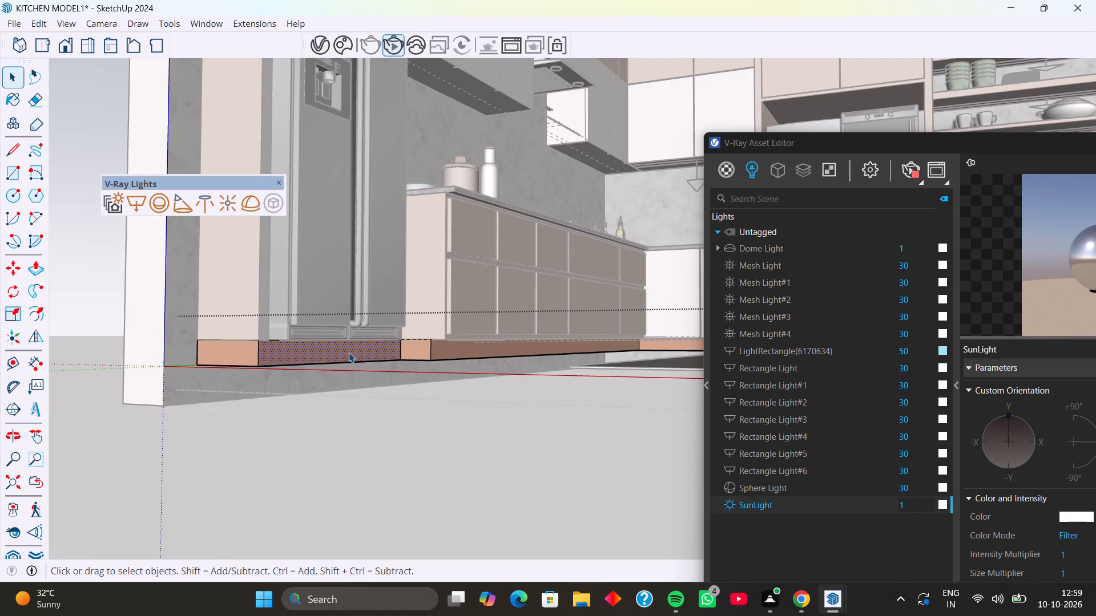
pyautogui.press('p')
pyautogui.click(349, 352)
pyautogui.click(364, 354)
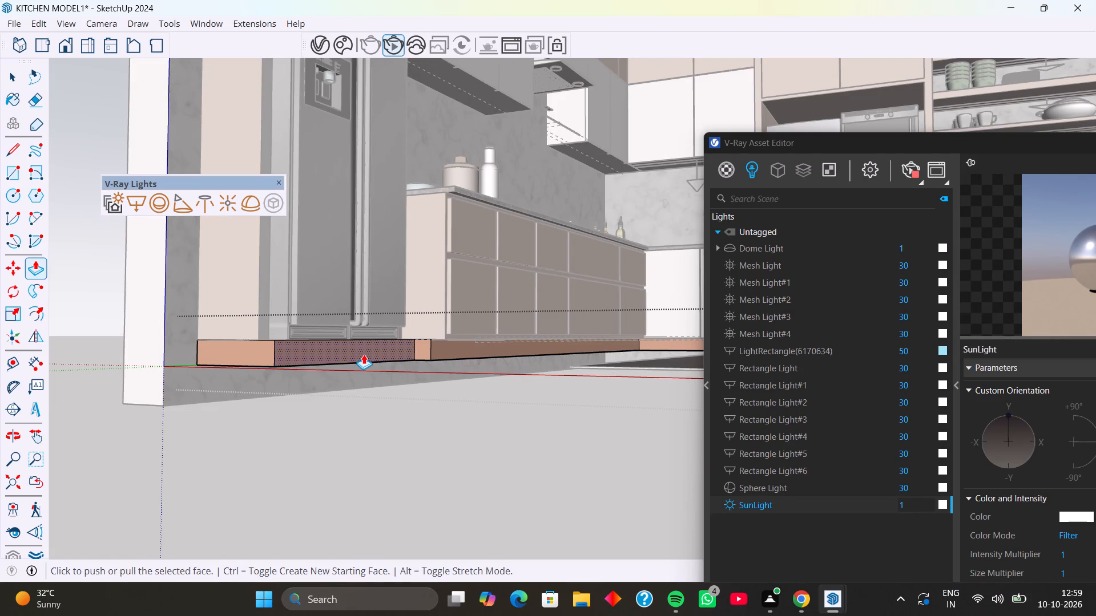
pyautogui.press('space')
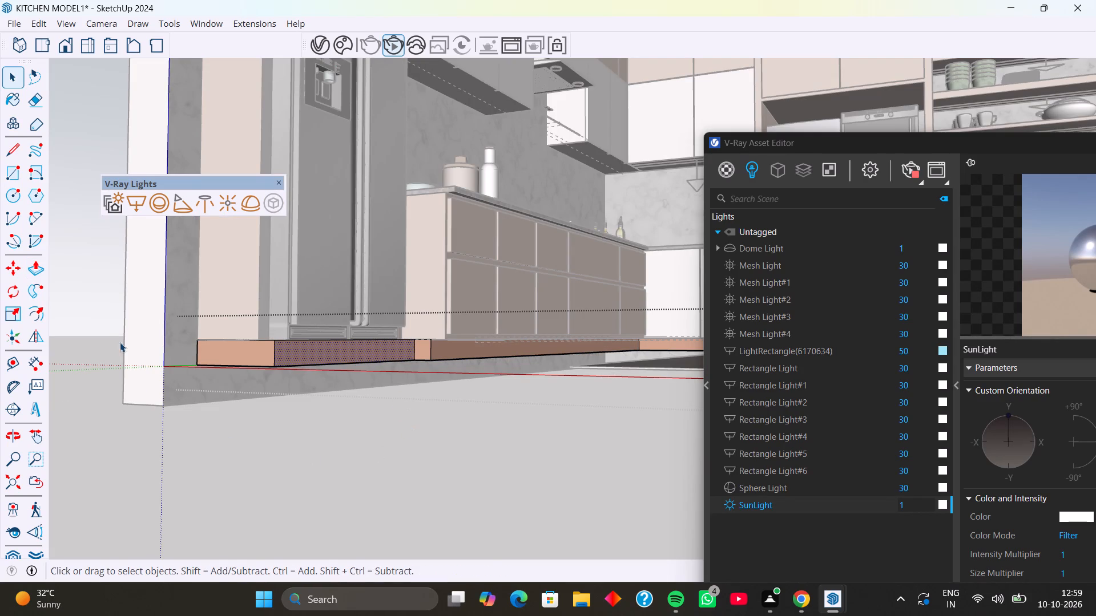
pyautogui.click(79, 274)
# Delete the stray specks scattered on the ground outside the kitchen, in front of the open side and beside the side wall.
pyautogui.scroll(-3, 251, 340)
pyautogui.moveTo(287, 399); pyautogui.dragTo(381, 436, button='middle')
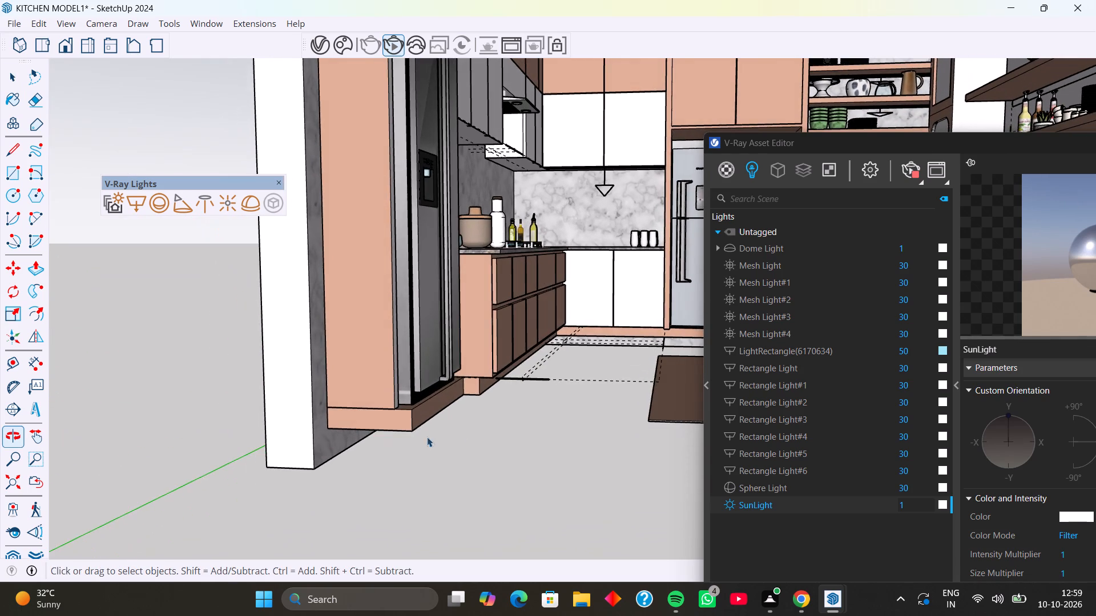
pyautogui.scroll(-5, 365, 419)
pyautogui.moveTo(408, 446); pyautogui.dragTo(423, 448, button='middle')
pyautogui.moveTo(429, 432); pyautogui.dragTo(432, 414, button='middle')
pyautogui.scroll(-7, 356, 412)
pyautogui.moveTo(606, 414); pyautogui.dragTo(639, 419, button='middle')
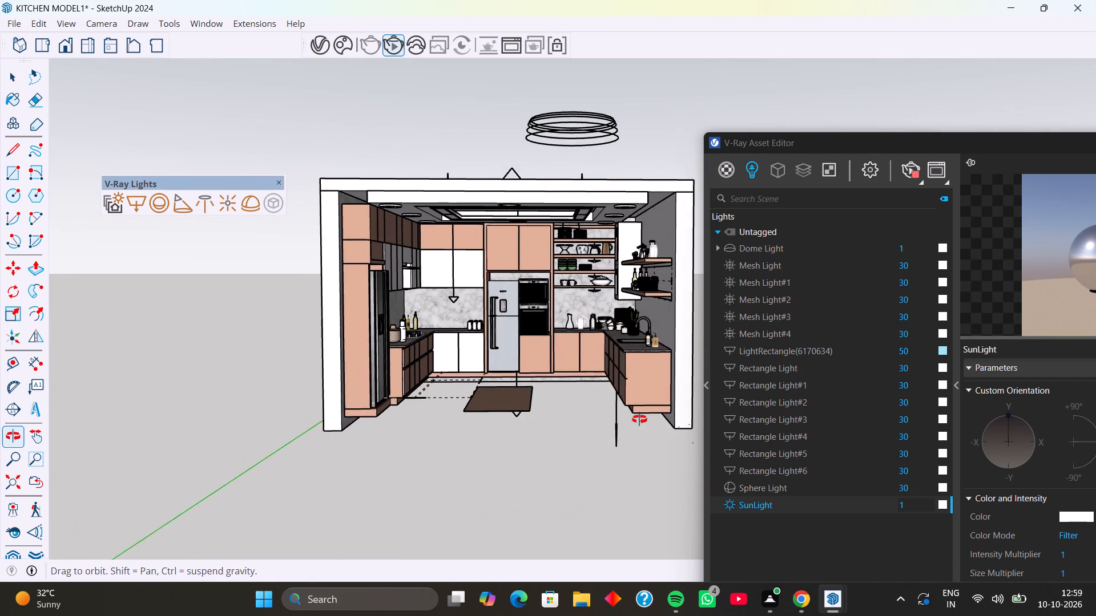
pyautogui.moveTo(639, 419); pyautogui.dragTo(624, 406, button='middle')
pyautogui.scroll(-3, 590, 412)
pyautogui.moveTo(626, 433); pyautogui.dragTo(583, 473, button='middle')
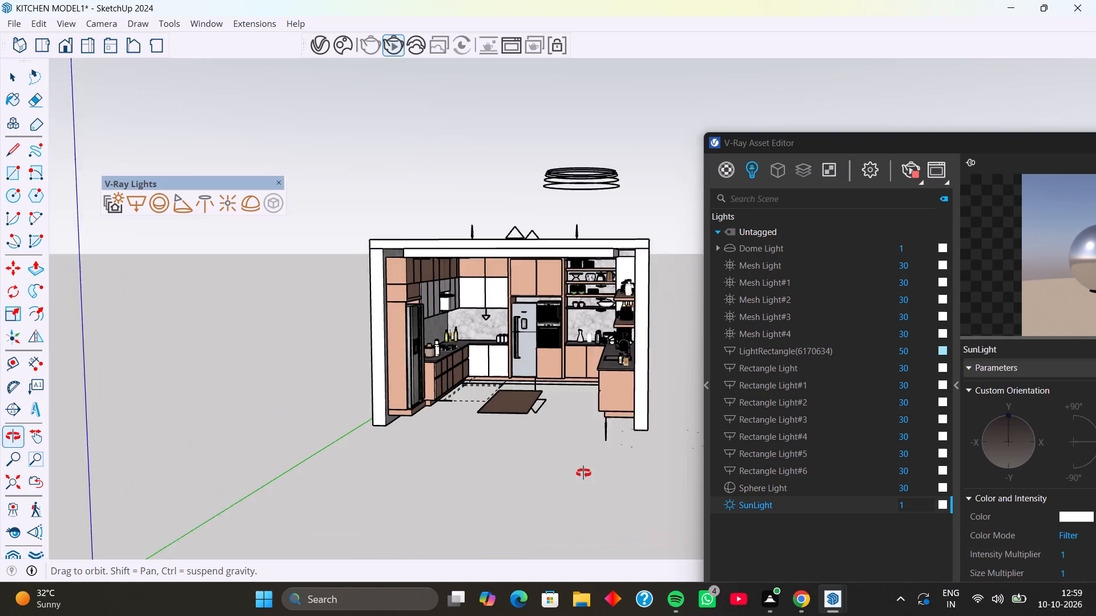
pyautogui.moveTo(583, 473); pyautogui.dragTo(525, 508, button='middle')
pyautogui.scroll(3, 638, 487)
pyautogui.click(615, 485)
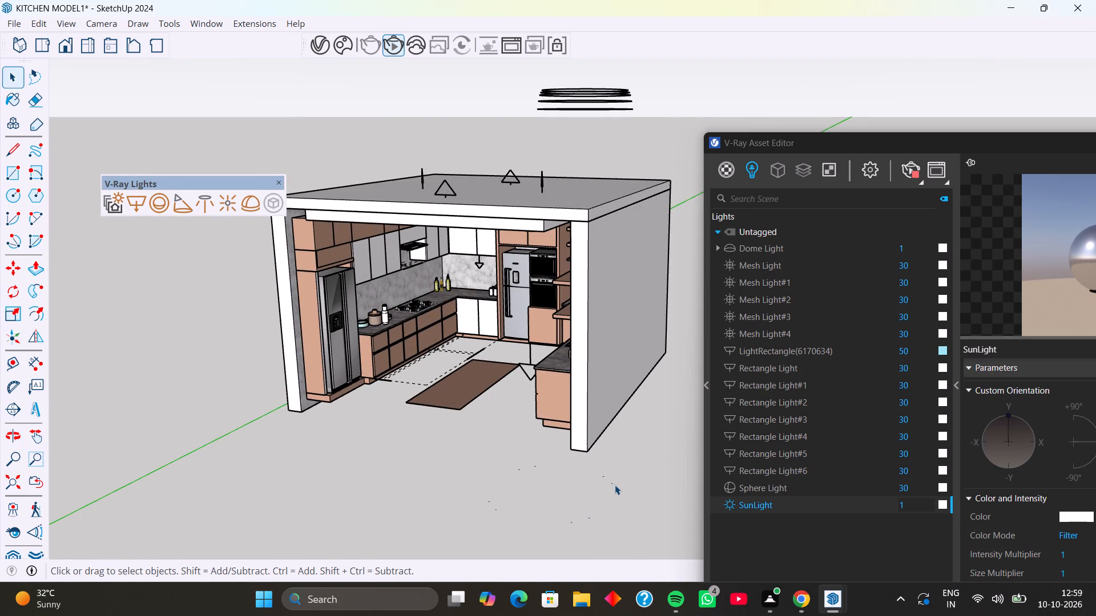
pyautogui.click(613, 485)
pyautogui.click(603, 474)
pyautogui.scroll(-5, 616, 482)
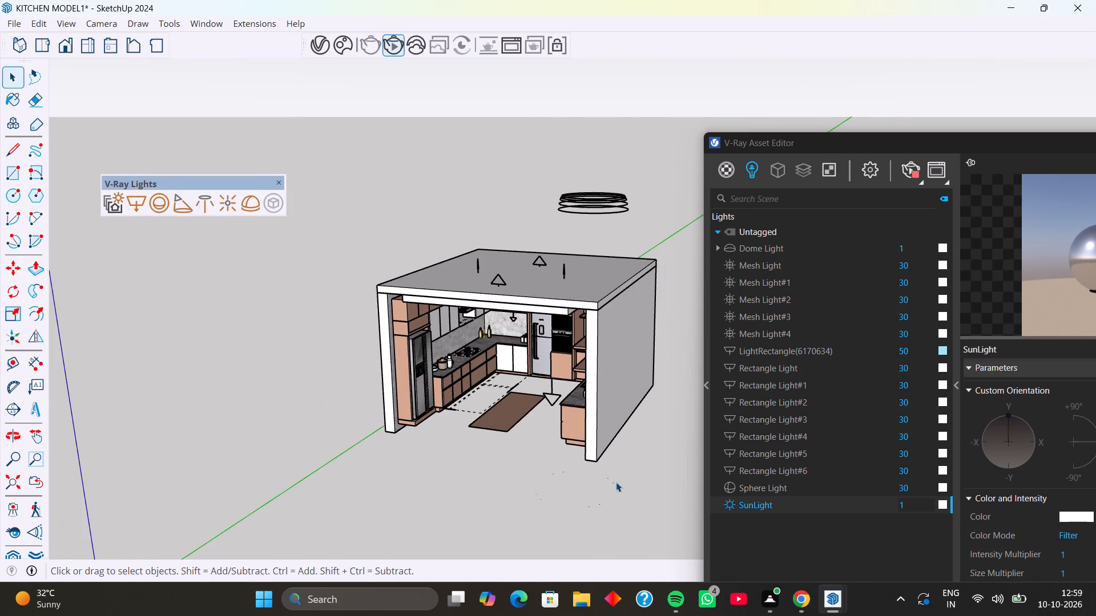
pyautogui.moveTo(616, 482); pyautogui.dragTo(573, 520, button='middle')
pyautogui.keyDown('shift'); pyautogui.moveTo(551, 509); pyautogui.dragTo(501, 412, button='middle'); pyautogui.keyUp('shift')
pyautogui.moveTo(538, 454); pyautogui.dragTo(527, 505, button='middle')
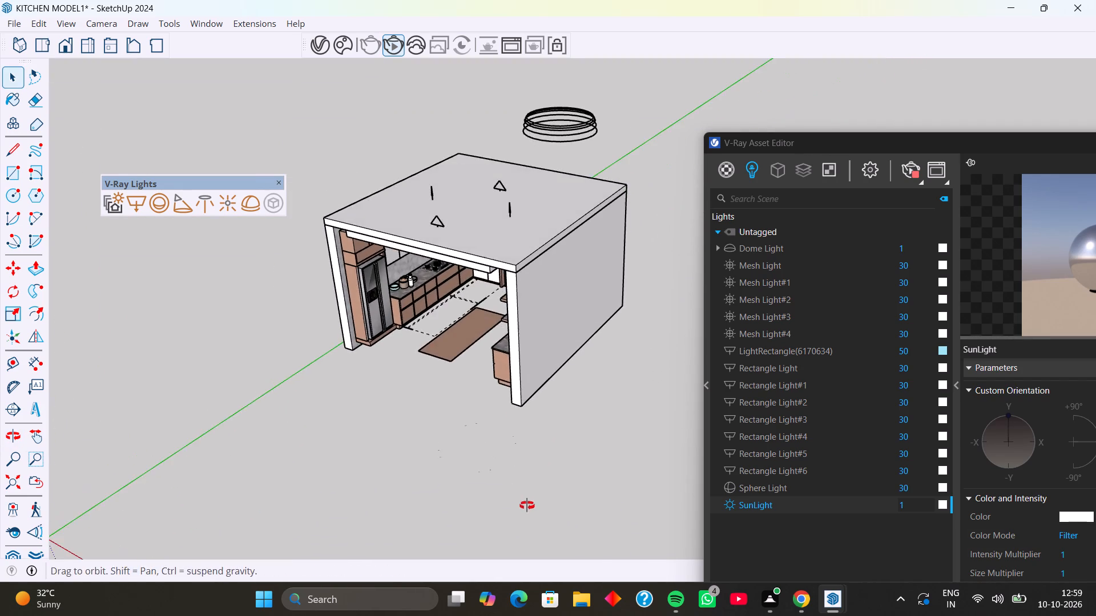
pyautogui.moveTo(527, 505); pyautogui.dragTo(526, 504, button='middle')
pyautogui.scroll(8, 523, 444)
pyautogui.scroll(-9, 325, 416)
pyautogui.scroll(19, 421, 435)
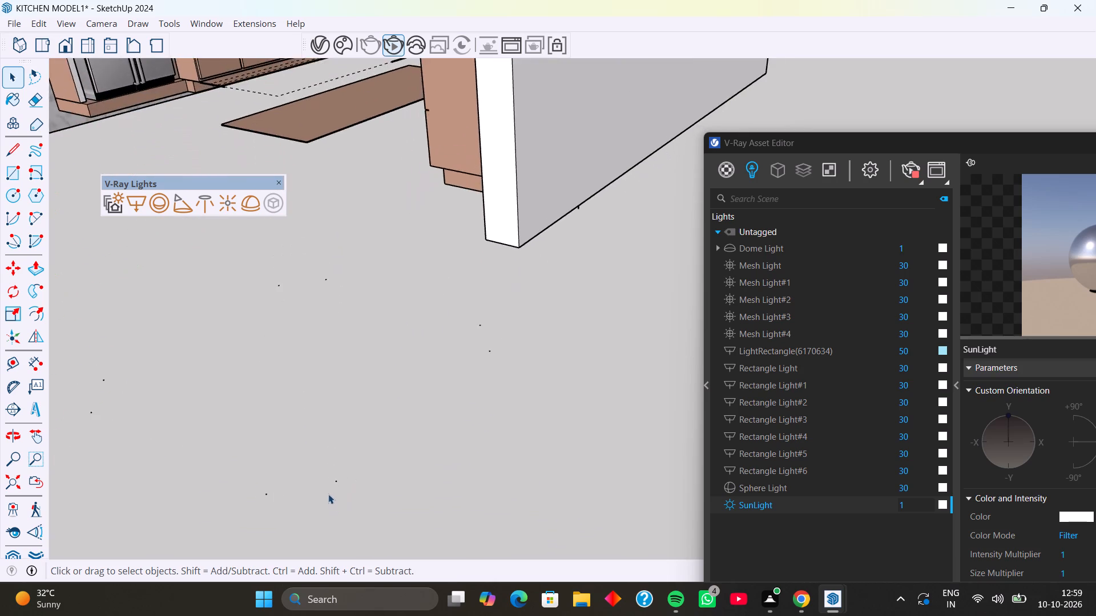
pyautogui.scroll(20, 328, 494)
pyautogui.scroll(-5, 356, 475)
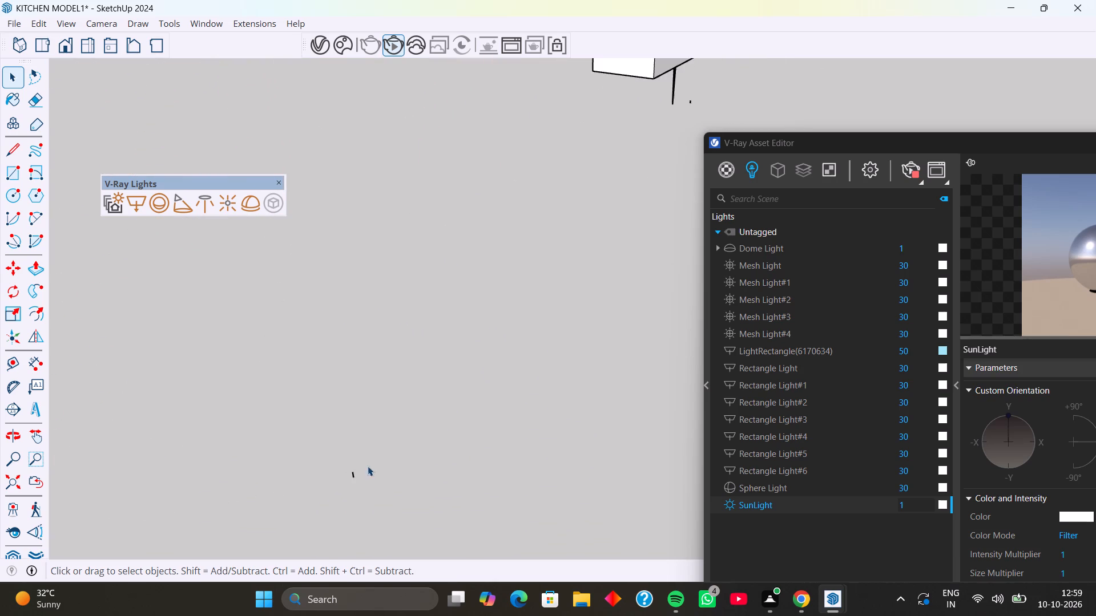
pyautogui.scroll(-16, 368, 466)
pyautogui.moveTo(506, 318); pyautogui.dragTo(198, 495)
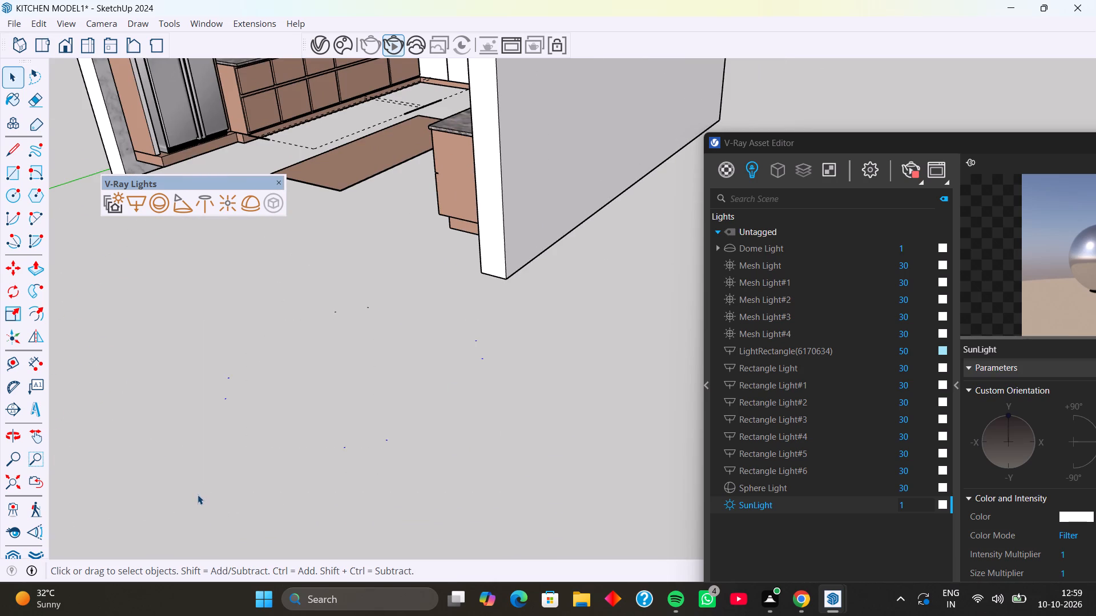
pyautogui.press('Delete')
pyautogui.moveTo(393, 285); pyautogui.dragTo(259, 340)
pyautogui.press('Delete')
pyautogui.scroll(-6, 203, 348)
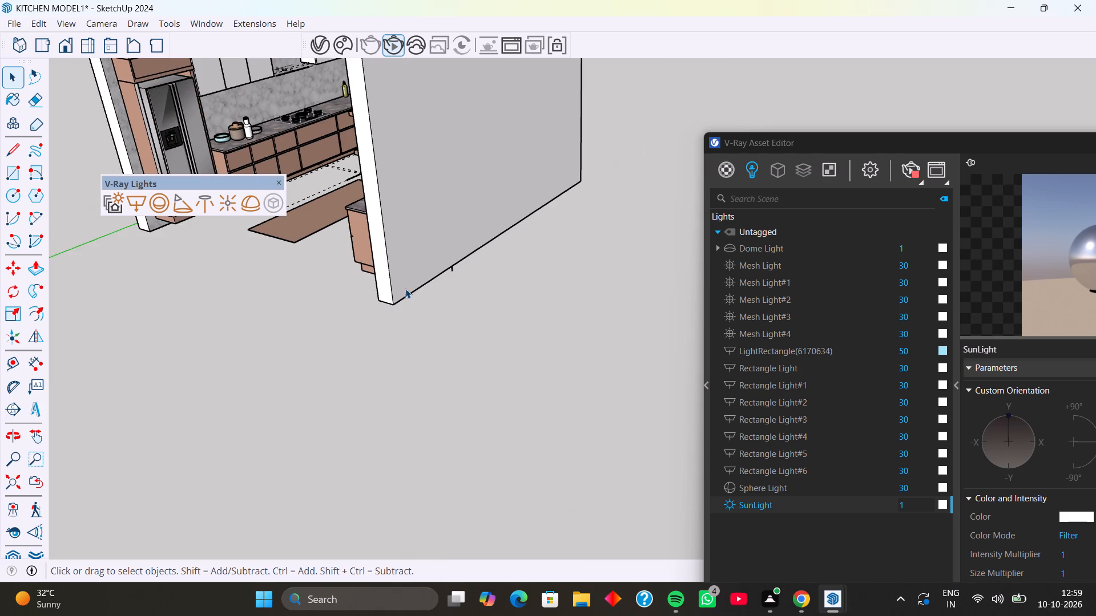
pyautogui.moveTo(646, 198); pyautogui.dragTo(605, 222)
pyautogui.press('Delete')
# Stop and restart the V-Ray interactive render with the view facing into the kitchen through its open side.
pyautogui.scroll(-16, 569, 247)
pyautogui.scroll(-6, 238, 319)
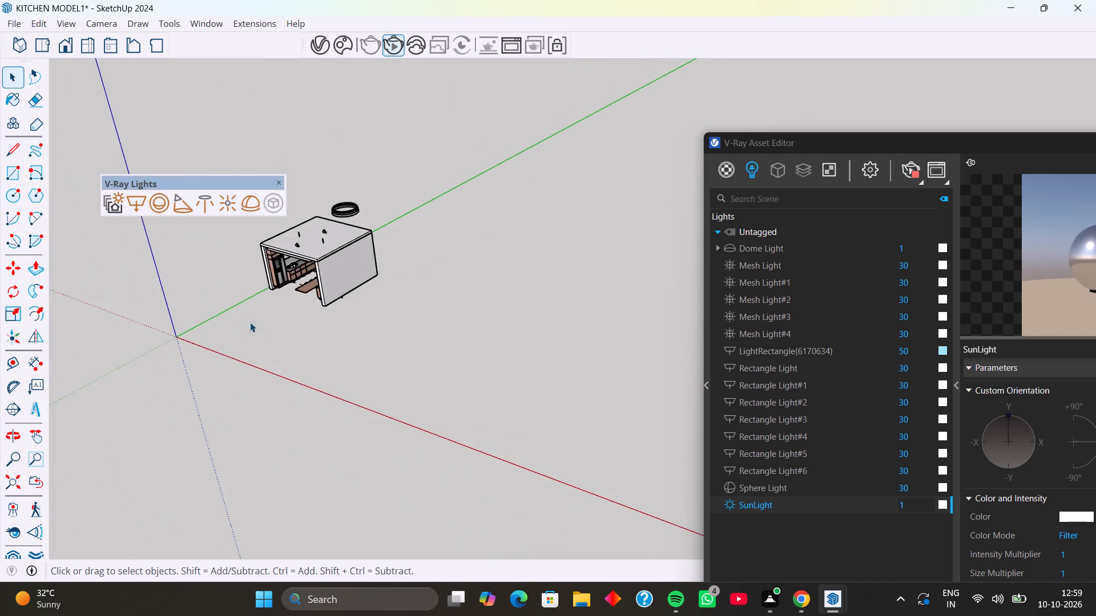
pyautogui.scroll(-3, 250, 322)
pyautogui.scroll(-6, 586, 321)
pyautogui.scroll(11, 513, 314)
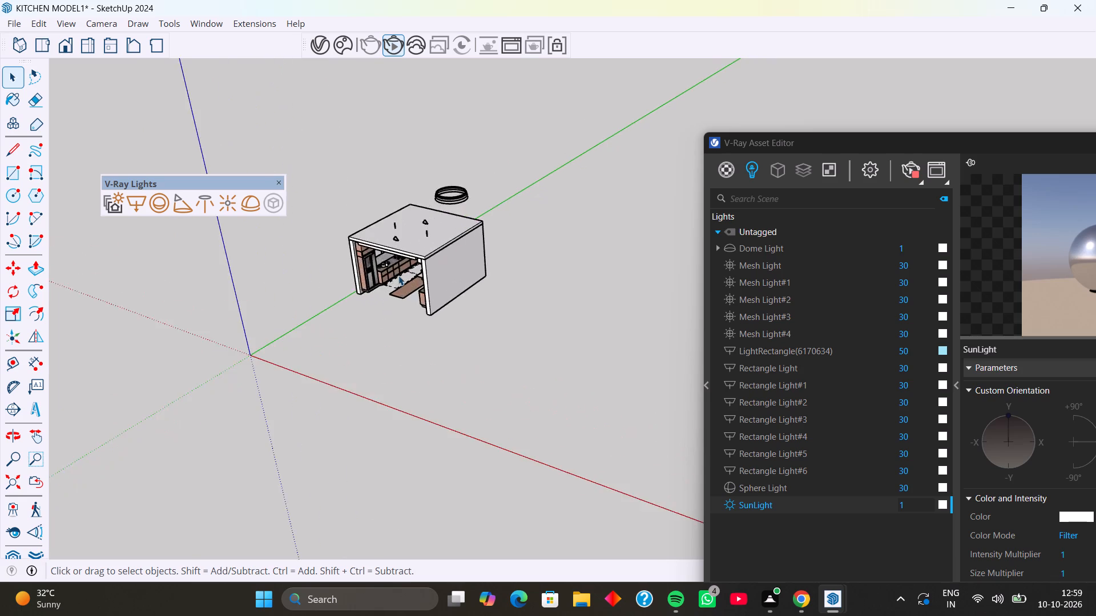
pyautogui.scroll(6, 398, 275)
pyautogui.moveTo(409, 293); pyautogui.dragTo(501, 214, button='middle')
pyautogui.moveTo(453, 265); pyautogui.dragTo(535, 241, button='middle')
pyautogui.scroll(4, 464, 283)
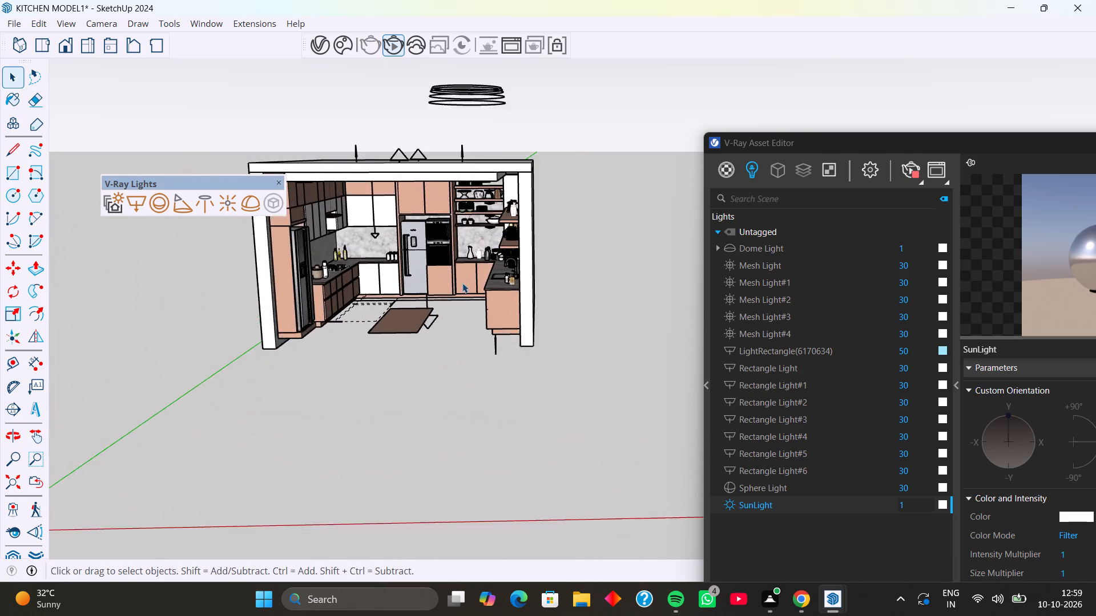
pyautogui.moveTo(466, 294); pyautogui.dragTo(494, 283, button='middle')
pyautogui.scroll(5, 453, 278)
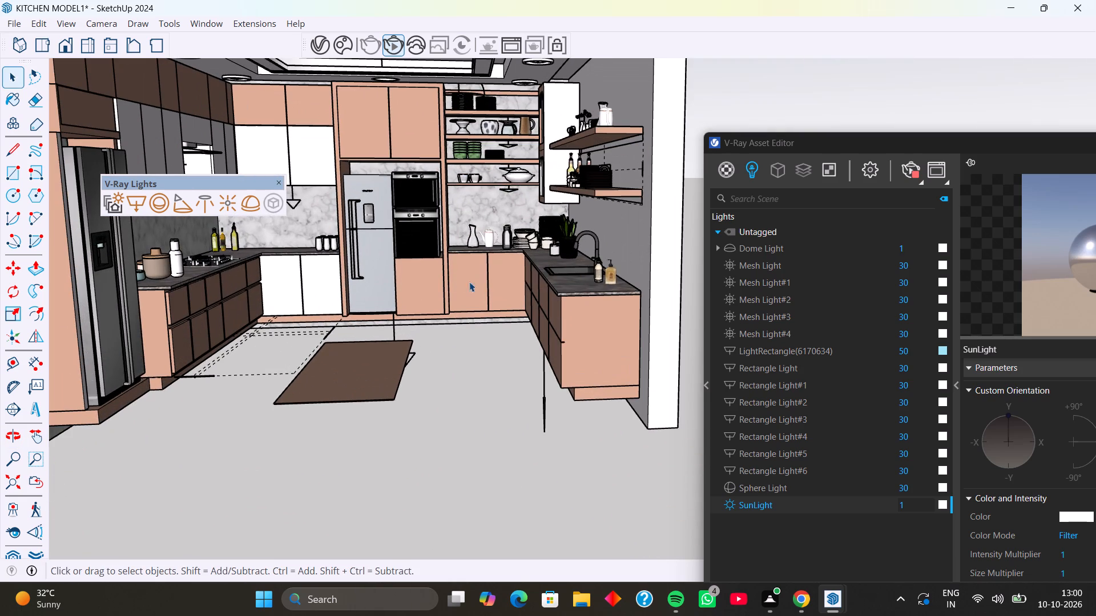
pyautogui.click(388, 44)
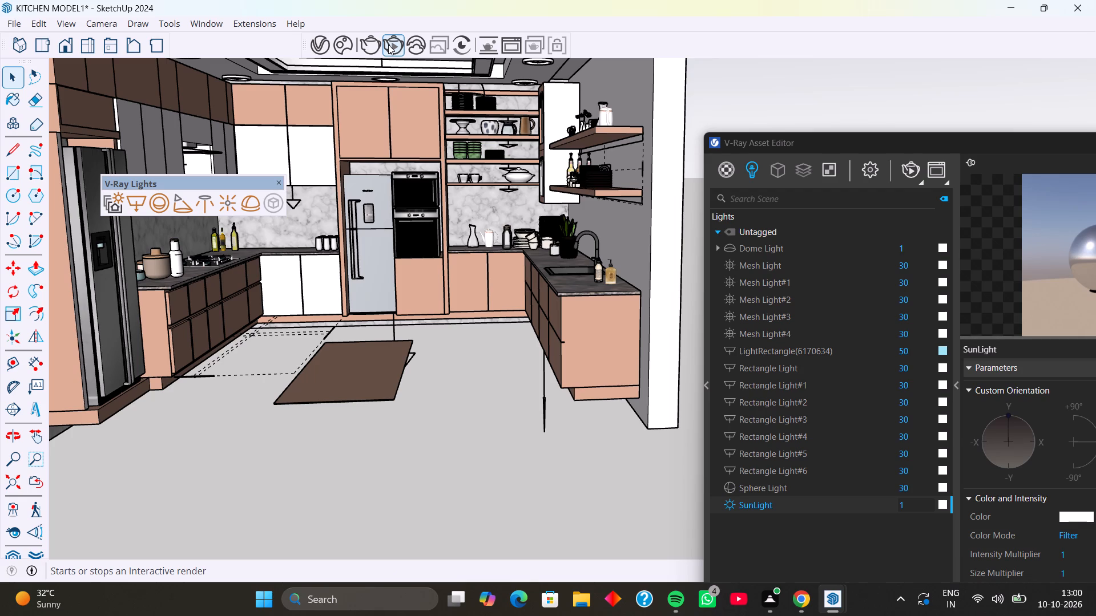
pyautogui.click(388, 44)
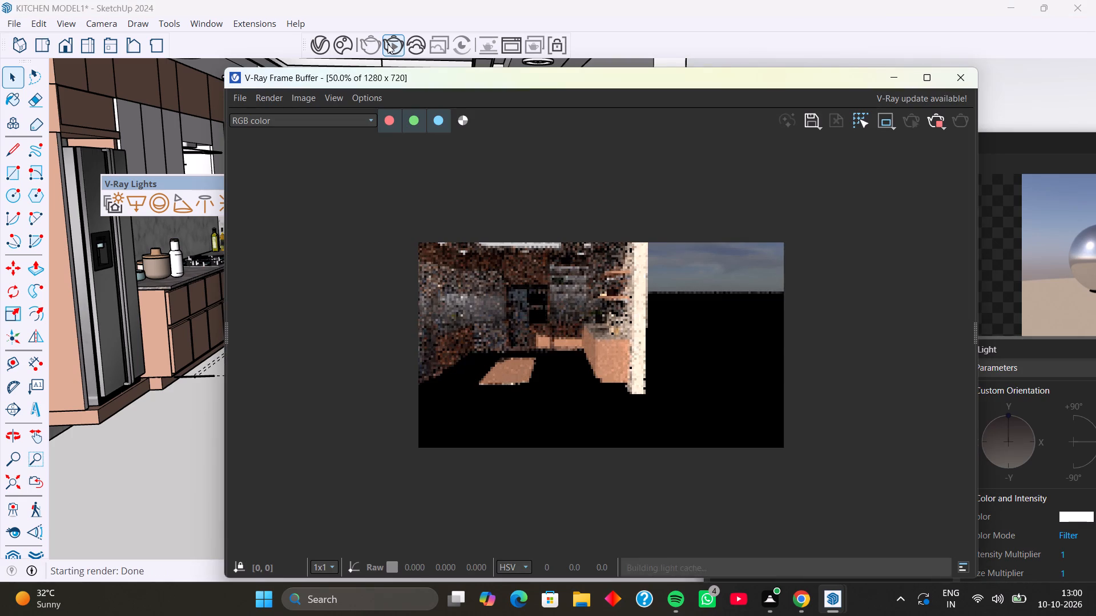
# Frame the whole room in the interactive render and unhide all hidden objects in the model.
pyautogui.scroll(-2, 78, 402)
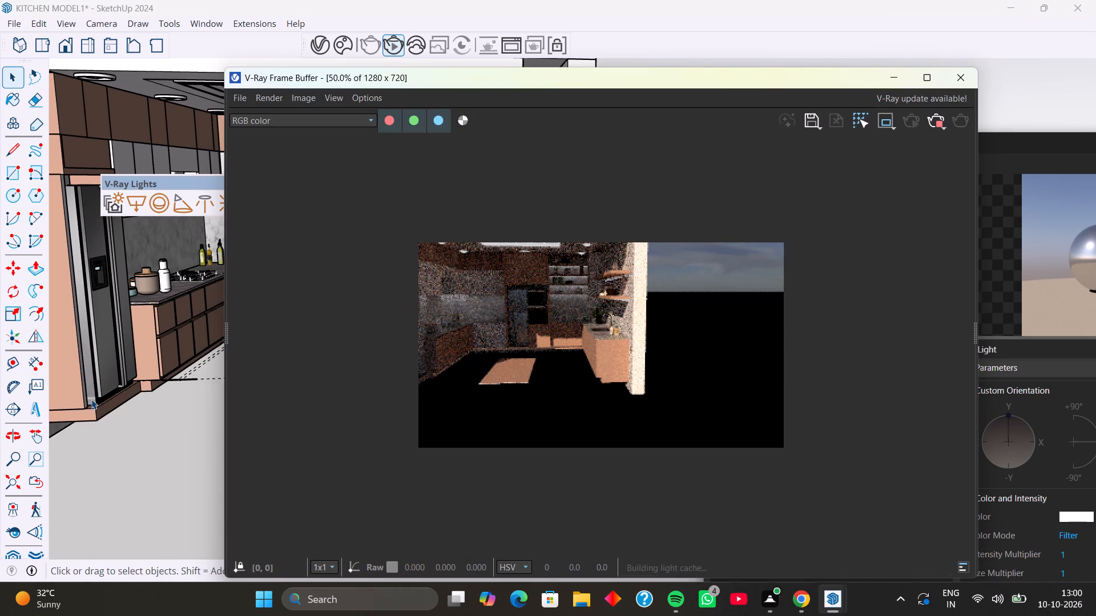
pyautogui.keyDown('shift'); pyautogui.moveTo(94, 387); pyautogui.dragTo(173, 383, button='middle'); pyautogui.keyUp('shift')
pyautogui.keyDown('shift'); pyautogui.moveTo(142, 382); pyautogui.dragTo(156, 384, button='middle'); pyautogui.keyUp('shift')
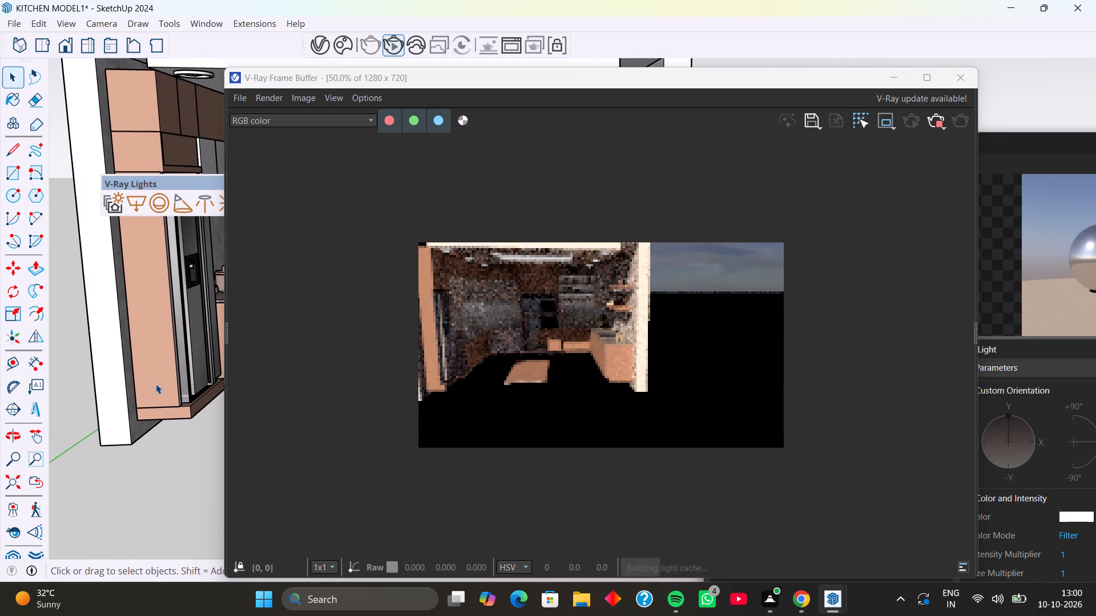
pyautogui.keyDown('shift'); pyautogui.moveTo(151, 395); pyautogui.dragTo(175, 393, button='middle'); pyautogui.keyUp('shift')
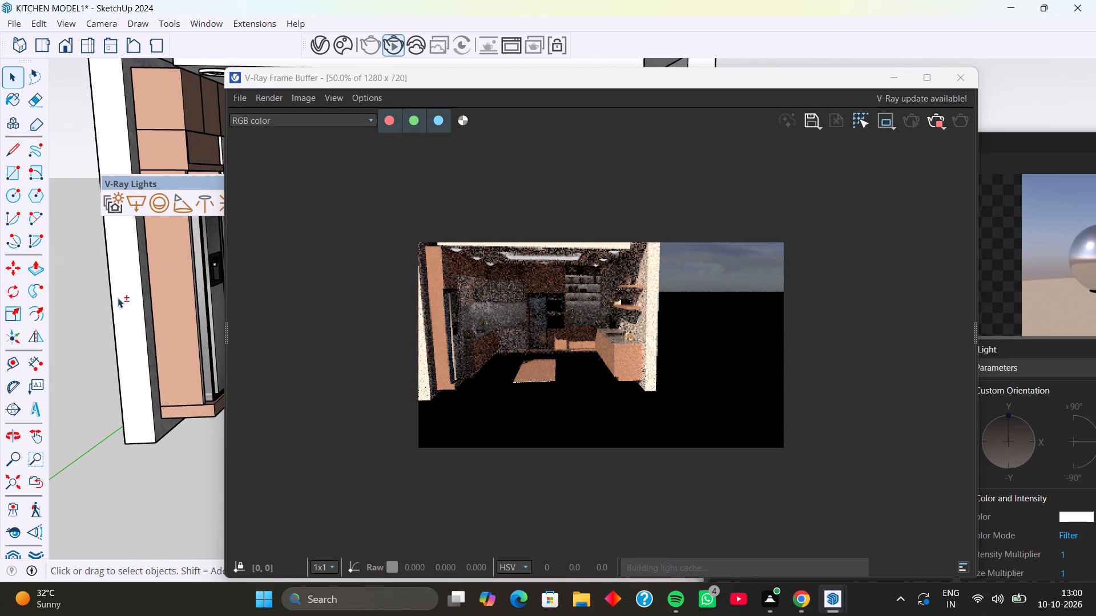
pyautogui.keyDown('shift'); pyautogui.moveTo(118, 298); pyautogui.dragTo(295, 360, button='middle'); pyautogui.keyUp('shift')
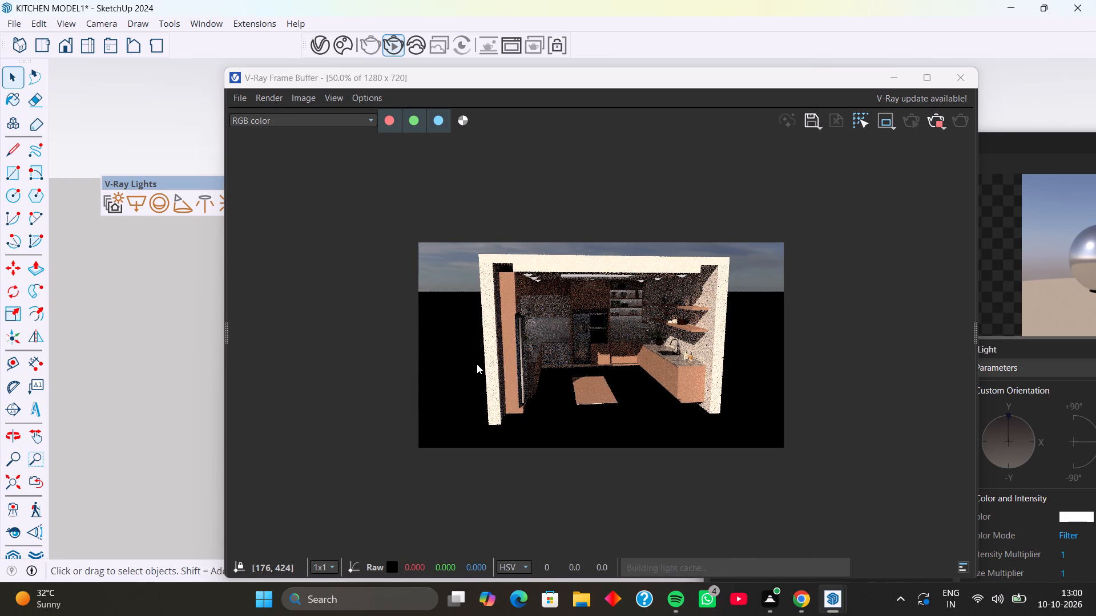
pyautogui.click(45, 22)
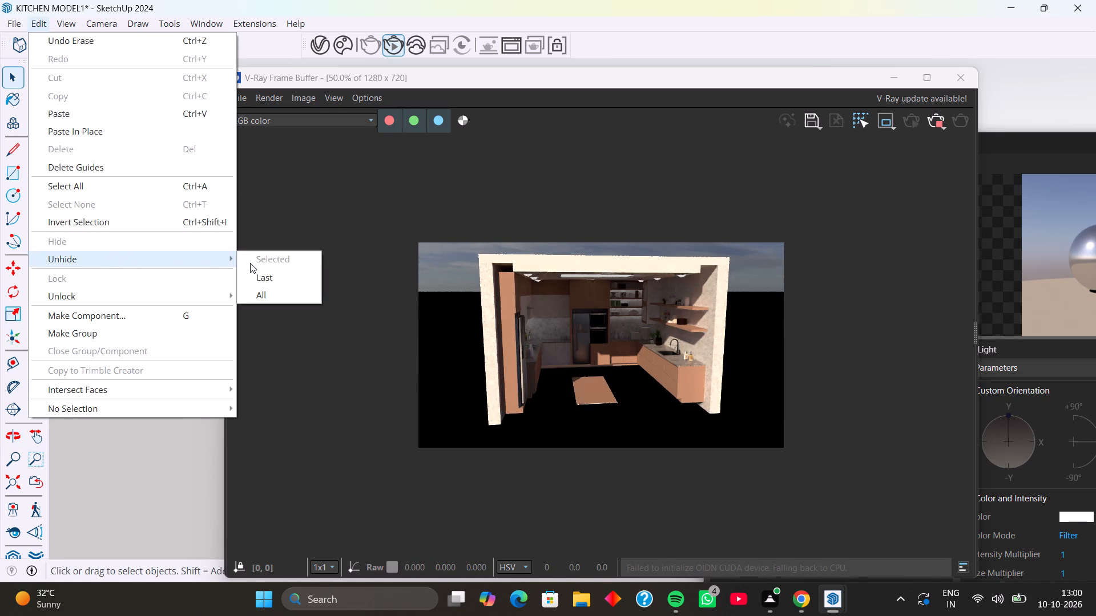
pyautogui.click(282, 293)
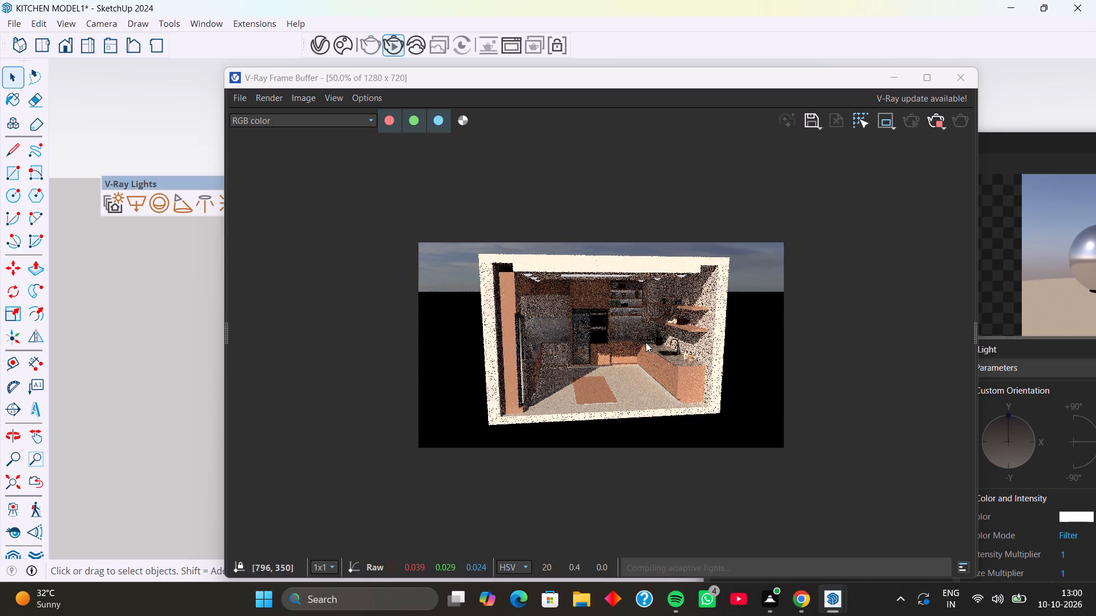
# Inspect the rendered kitchen up close, and close the V-Ray Frame Buffer and Asset Editor to clear the model view.
pyautogui.scroll(1, 646, 342)
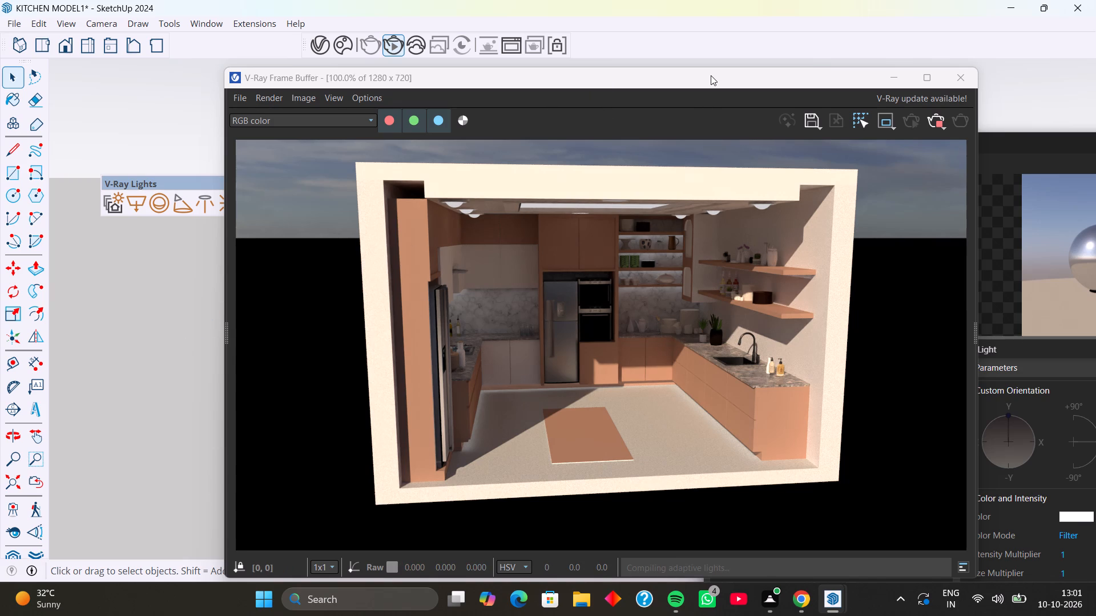
pyautogui.moveTo(711, 75); pyautogui.dragTo(973, 262)
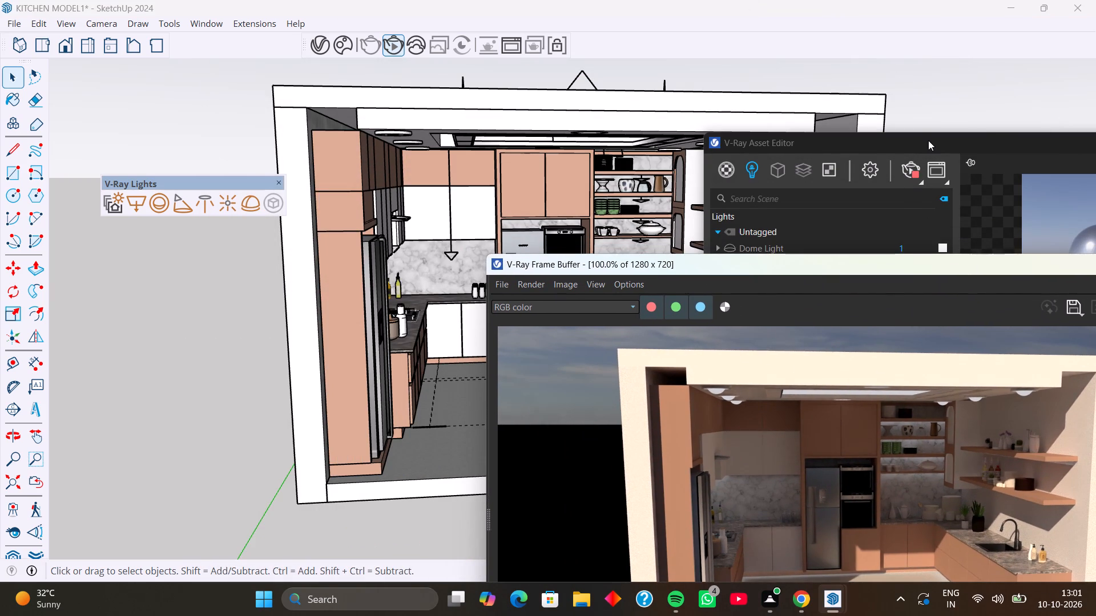
pyautogui.moveTo(929, 140); pyautogui.dragTo(1031, 261)
pyautogui.scroll(-5, 469, 225)
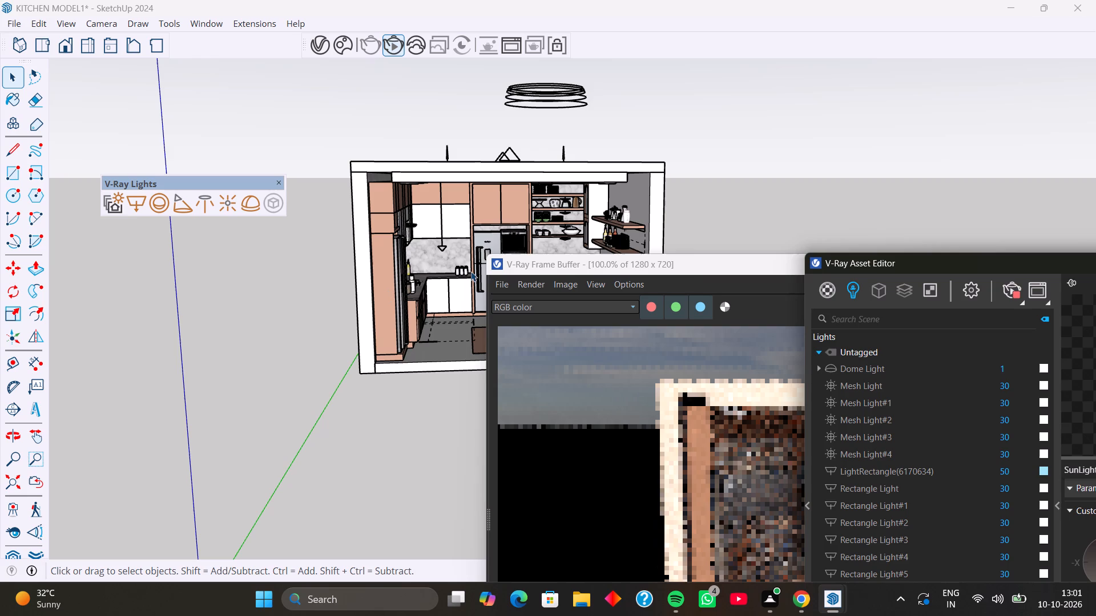
pyautogui.click(695, 270)
pyautogui.moveTo(970, 265); pyautogui.dragTo(663, 250)
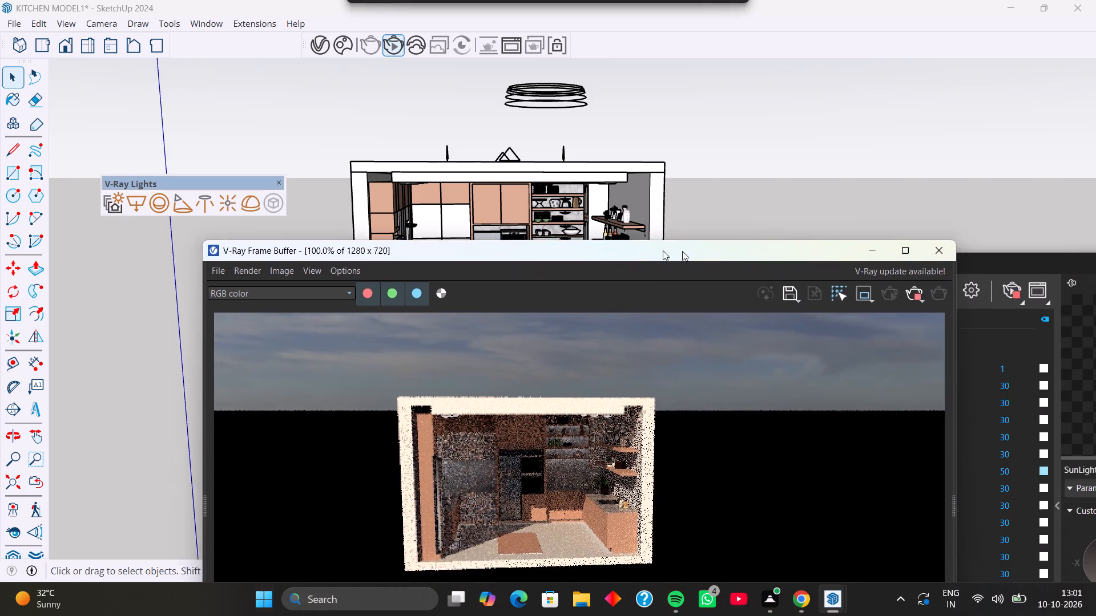
pyautogui.moveTo(663, 250); pyautogui.dragTo(612, 246)
pyautogui.click(865, 248)
pyautogui.moveTo(944, 260); pyautogui.dragTo(759, 251)
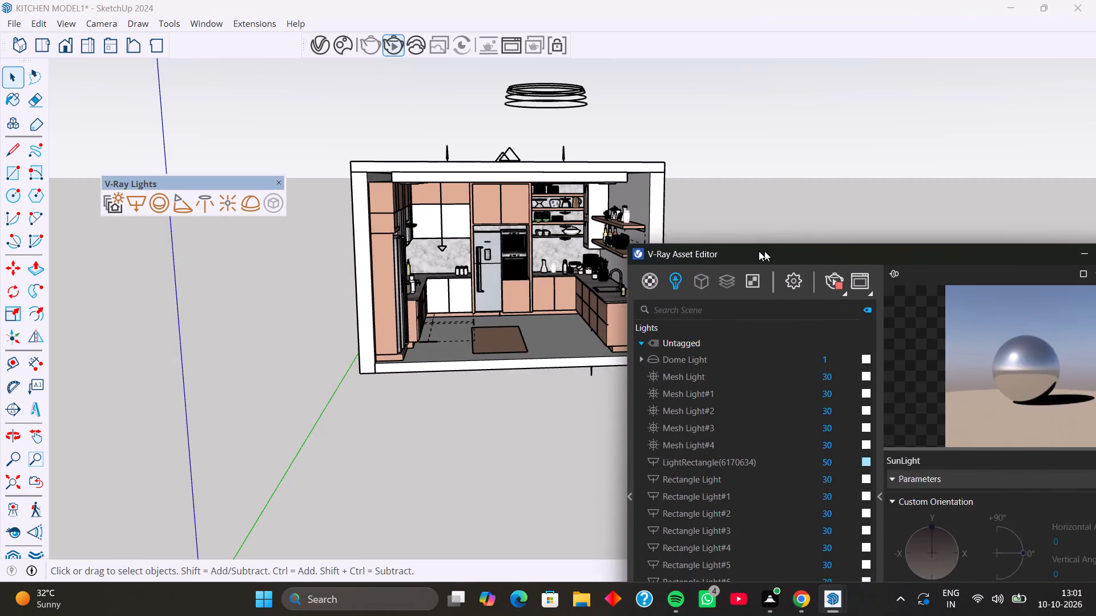
pyautogui.moveTo(759, 251); pyautogui.dragTo(571, 271)
pyautogui.click(964, 277)
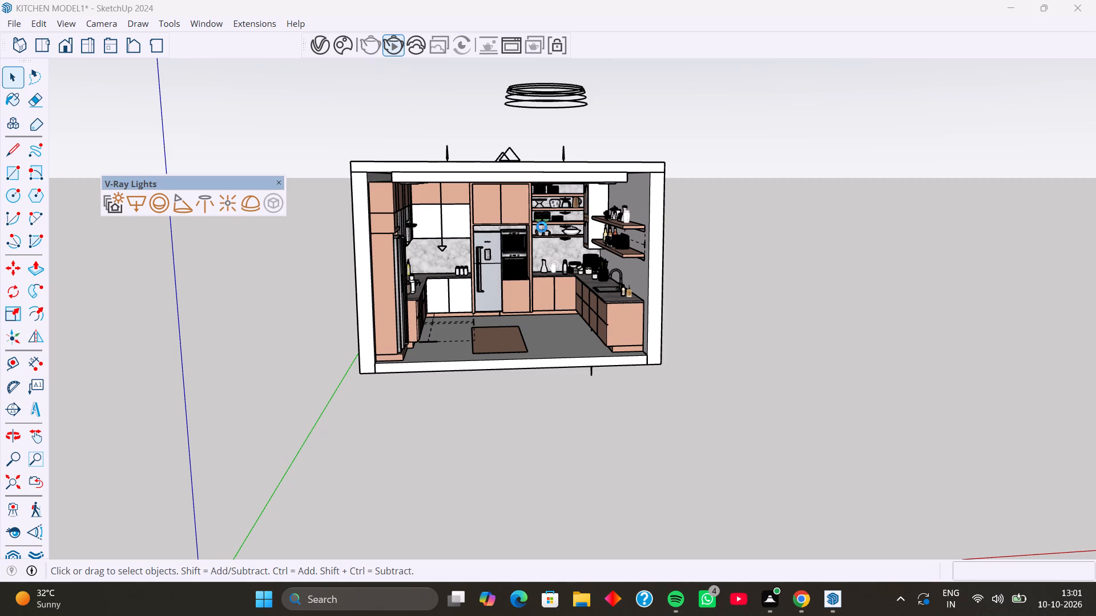
# Examine the kitchen model from below, above, the front and the side, including the ceiling, floor and open front.
pyautogui.moveTo(537, 265); pyautogui.dragTo(514, 188, button='middle')
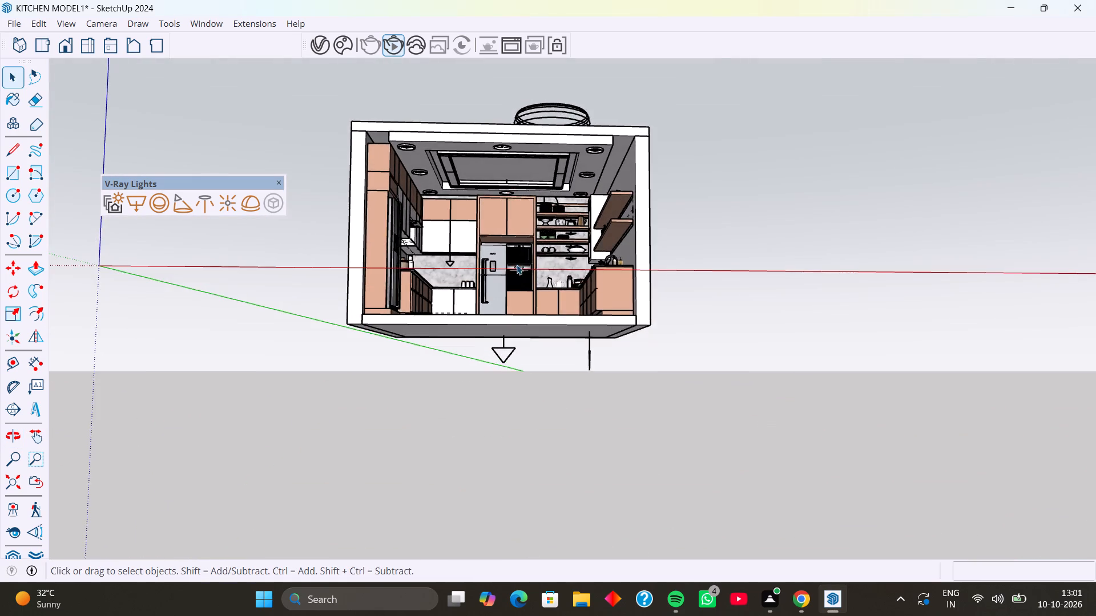
pyautogui.scroll(5, 509, 285)
pyautogui.scroll(-5, 517, 299)
pyautogui.moveTo(516, 314); pyautogui.dragTo(487, 425, button='middle')
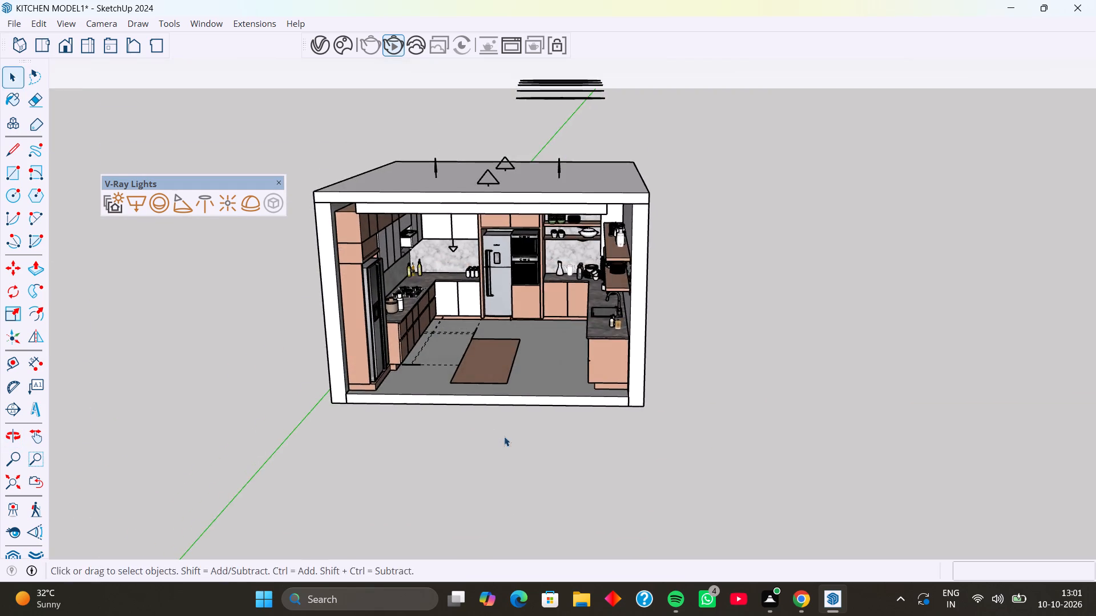
pyautogui.moveTo(504, 436); pyautogui.dragTo(451, 472, button='middle')
pyautogui.moveTo(500, 459); pyautogui.dragTo(444, 455, button='middle')
pyautogui.moveTo(504, 453); pyautogui.dragTo(465, 447, button='middle')
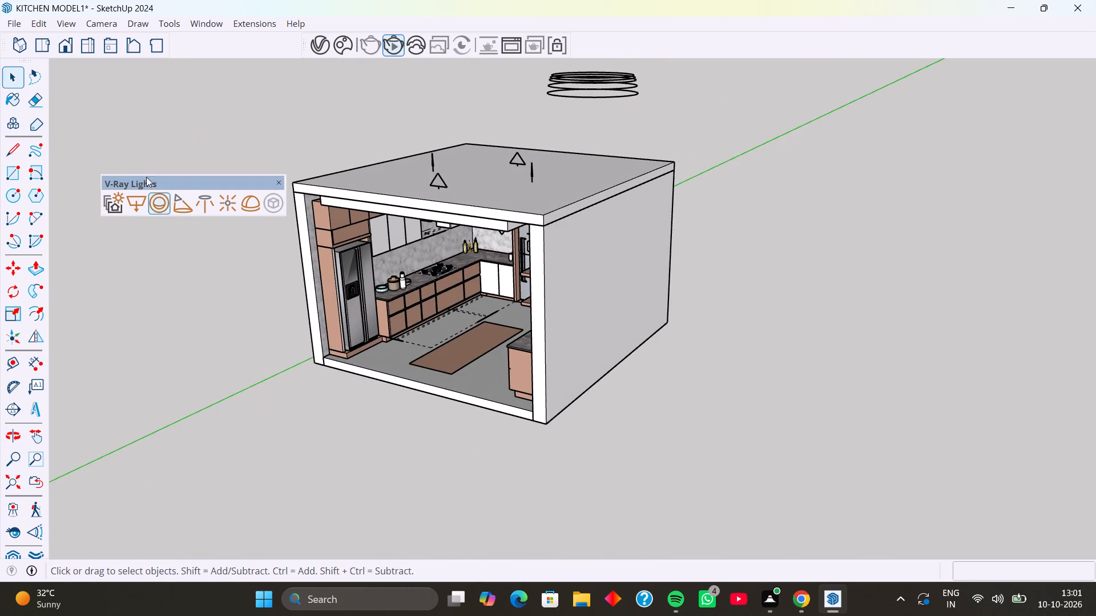
pyautogui.moveTo(354, 388); pyautogui.dragTo(444, 365, button='middle')
pyautogui.moveTo(481, 396); pyautogui.dragTo(512, 400, button='middle')
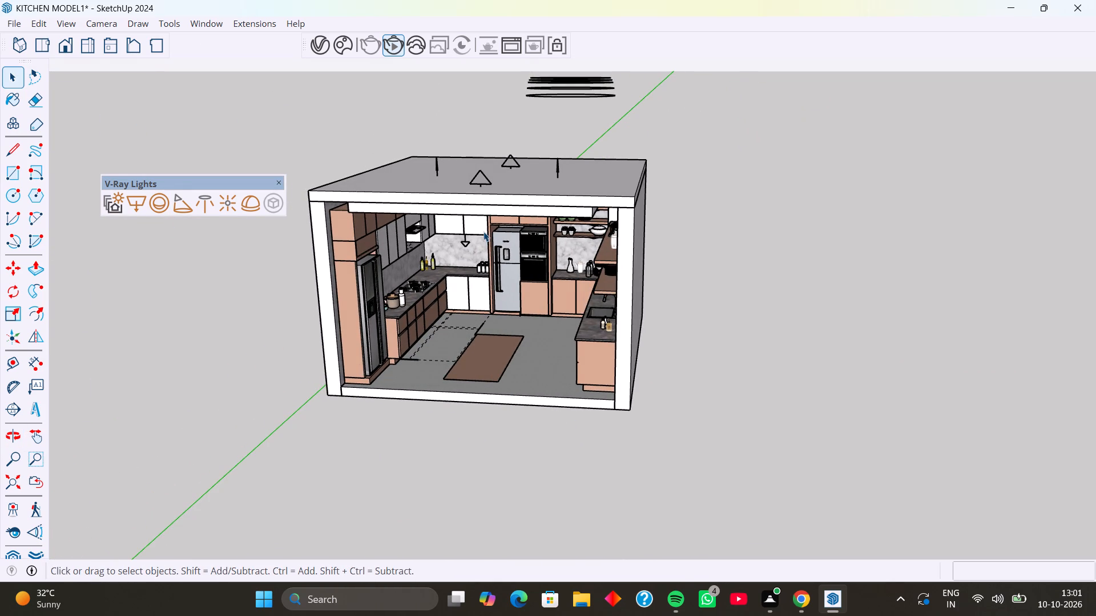
pyautogui.moveTo(573, 364); pyautogui.dragTo(658, 368, button='middle')
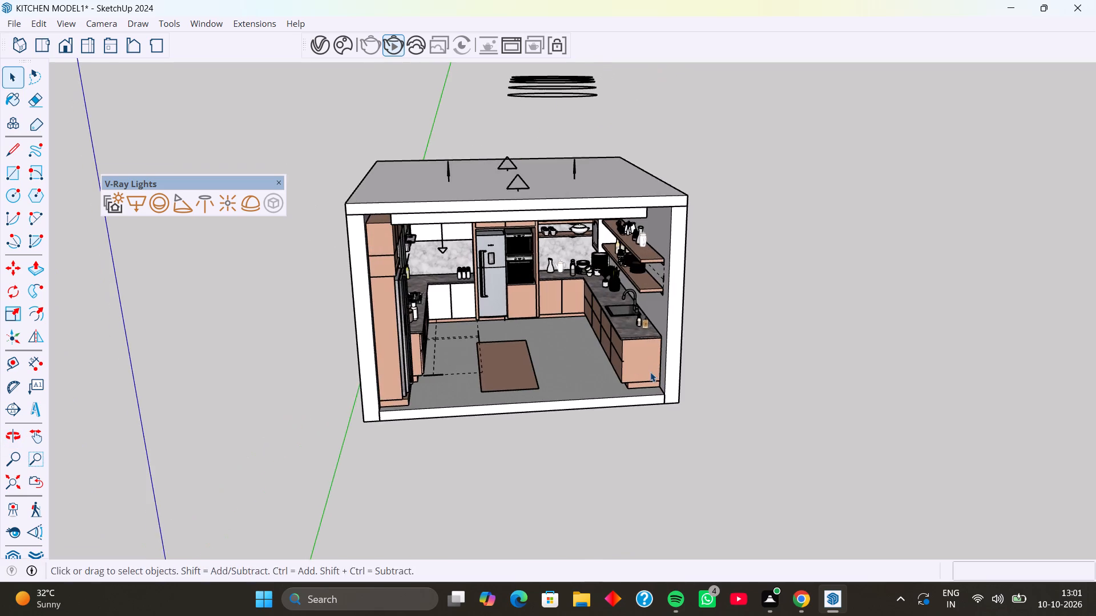
pyautogui.moveTo(636, 376); pyautogui.dragTo(639, 352, button='middle')
pyautogui.scroll(1, 636, 376)
pyautogui.scroll(-4, 501, 360)
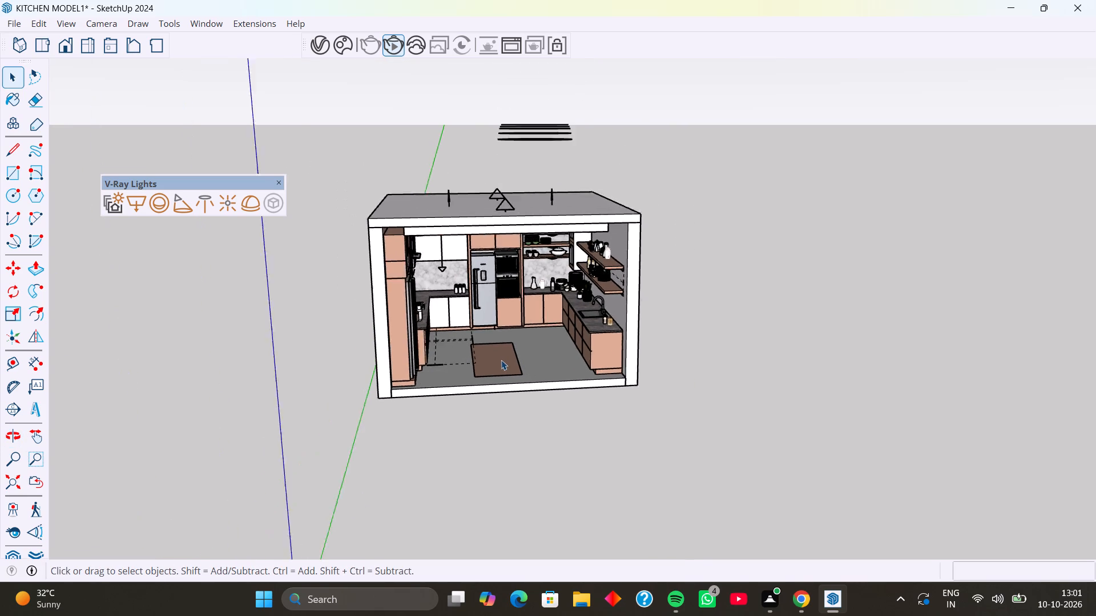
pyautogui.moveTo(498, 387); pyautogui.dragTo(482, 412, button='middle')
pyautogui.moveTo(501, 403); pyautogui.dragTo(467, 437, button='middle')
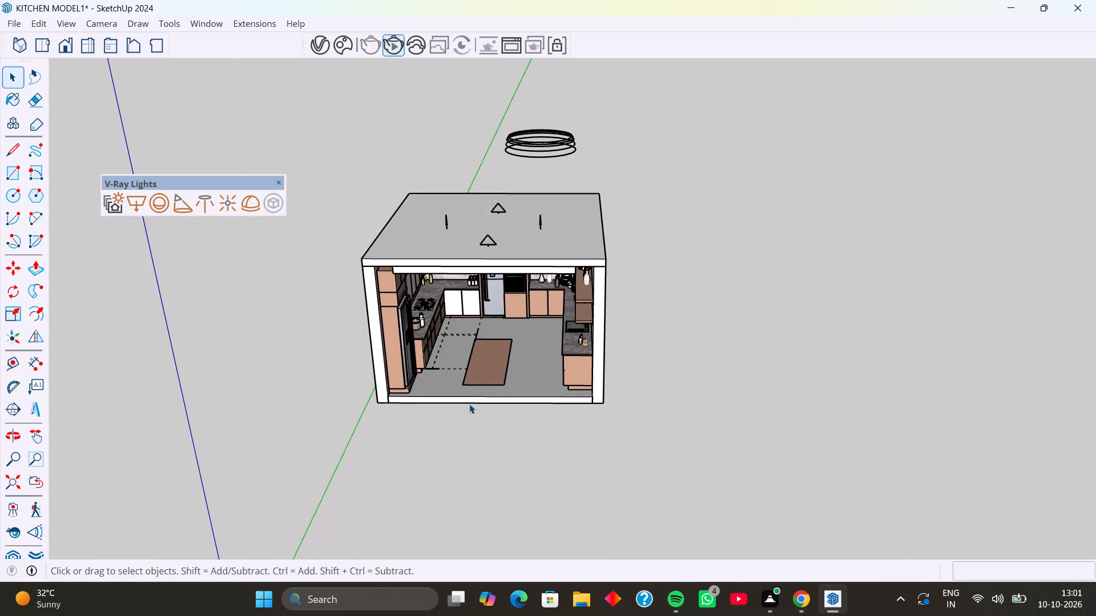
pyautogui.scroll(3, 467, 390)
pyautogui.scroll(-3, 467, 390)
pyautogui.moveTo(476, 404); pyautogui.dragTo(498, 380, button='middle')
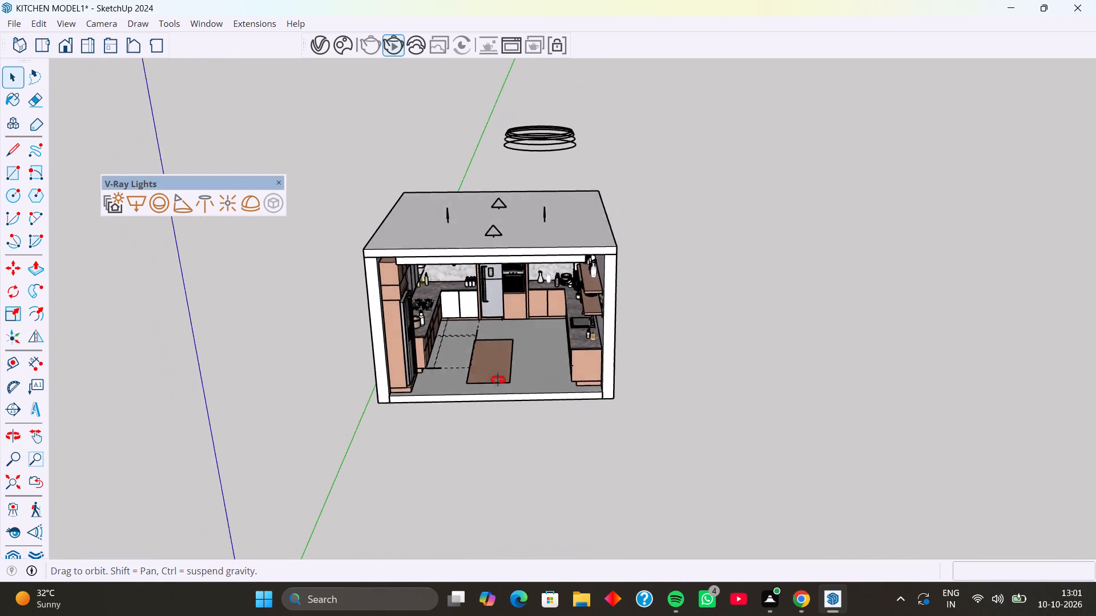
pyautogui.moveTo(498, 380); pyautogui.dragTo(499, 324, button='middle')
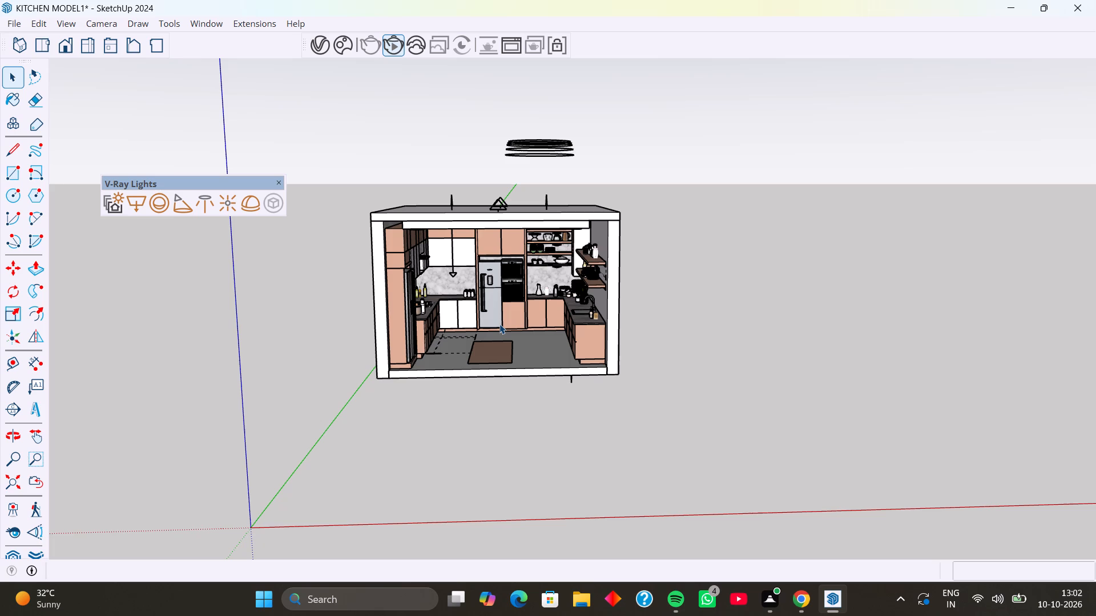
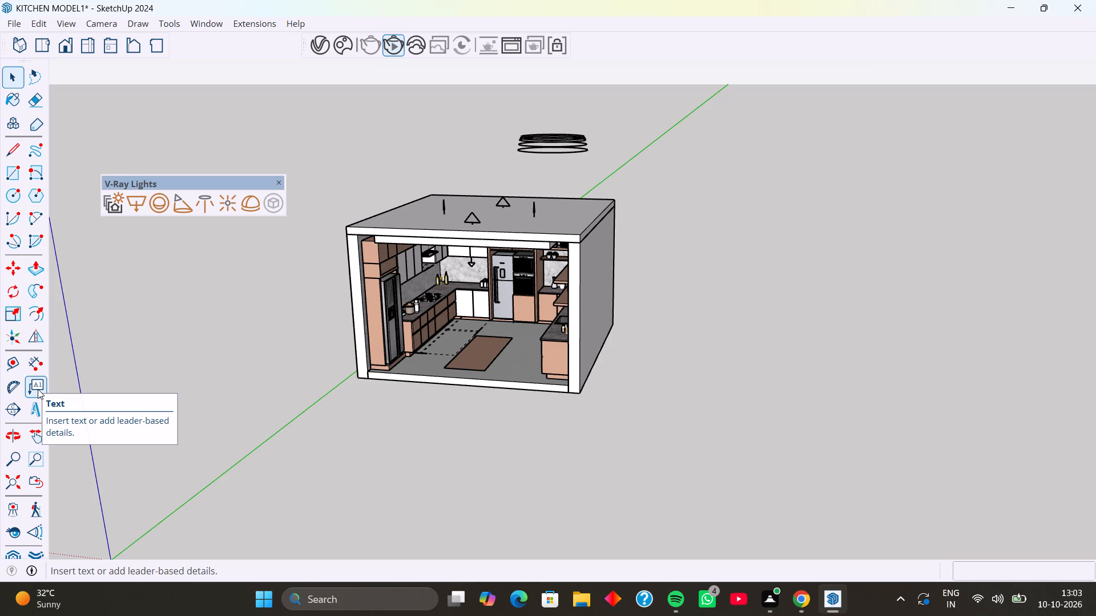
# Place a guide line along the outer bottom edge of the kitchen's open front.
pyautogui.moveTo(452, 390); pyautogui.dragTo(477, 387, button='middle')
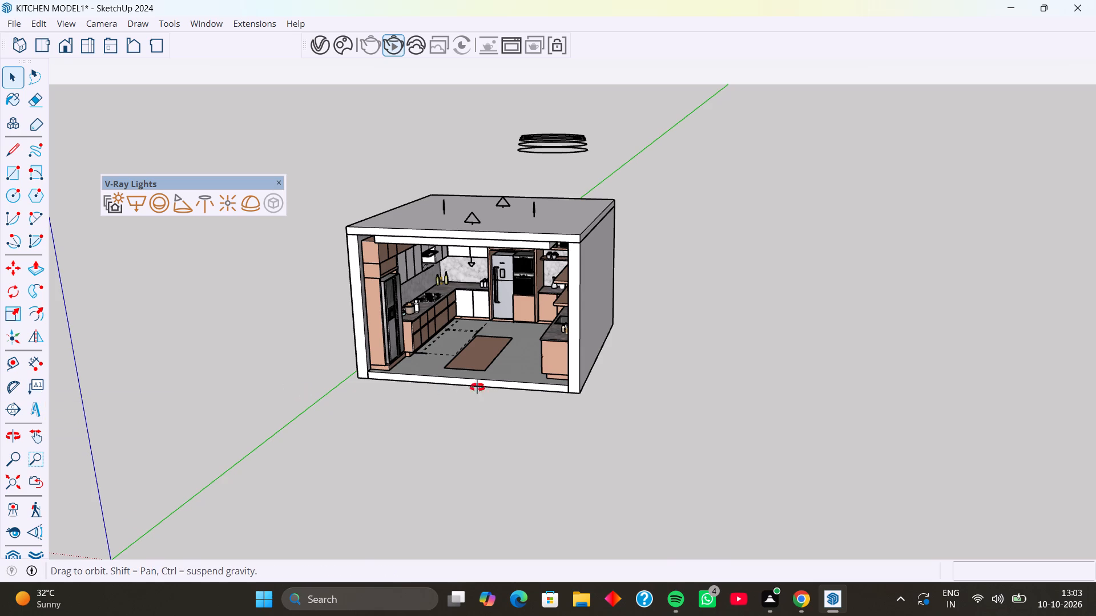
pyautogui.moveTo(477, 387); pyautogui.dragTo(585, 365, button='middle')
pyautogui.moveTo(591, 348); pyautogui.dragTo(584, 339, button='middle')
pyautogui.scroll(6, 578, 339)
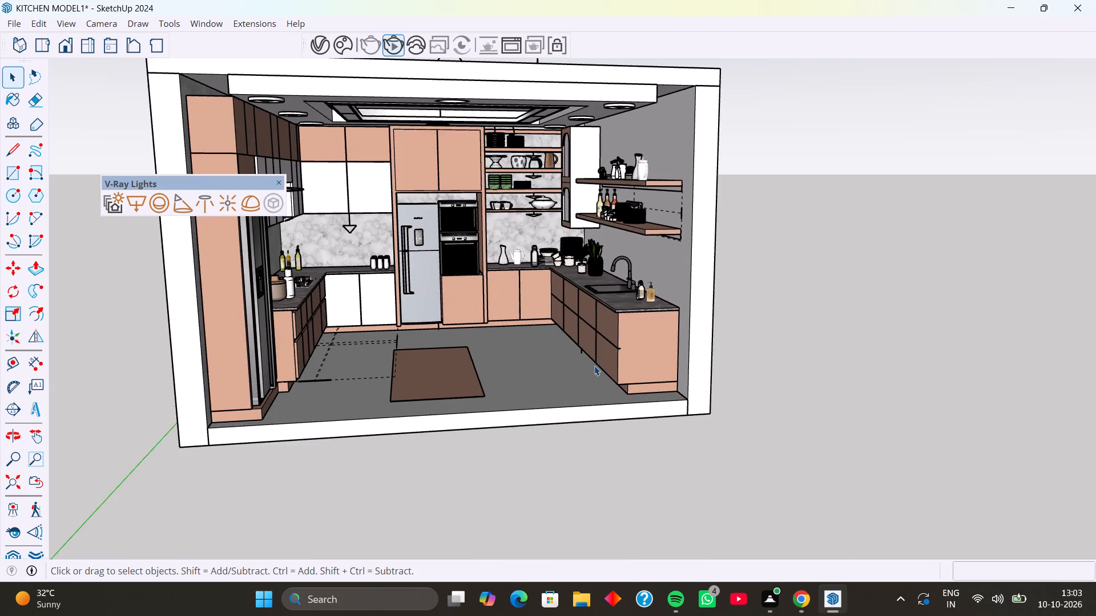
pyautogui.moveTo(594, 366); pyautogui.dragTo(571, 374, button='middle')
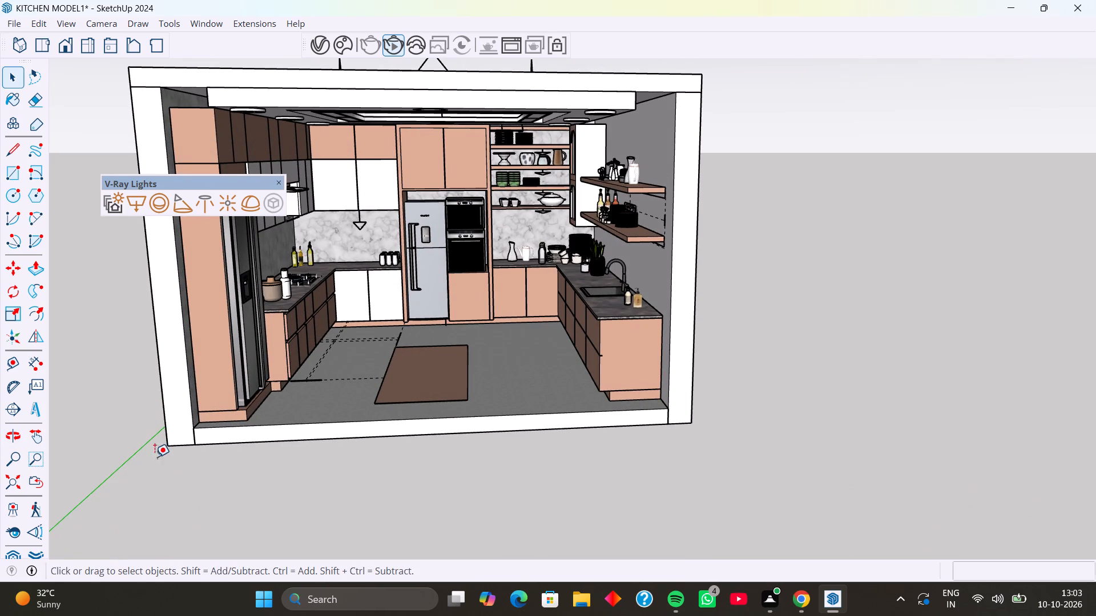
pyautogui.press('t')
pyautogui.scroll(4, 534, 448)
pyautogui.click(556, 421)
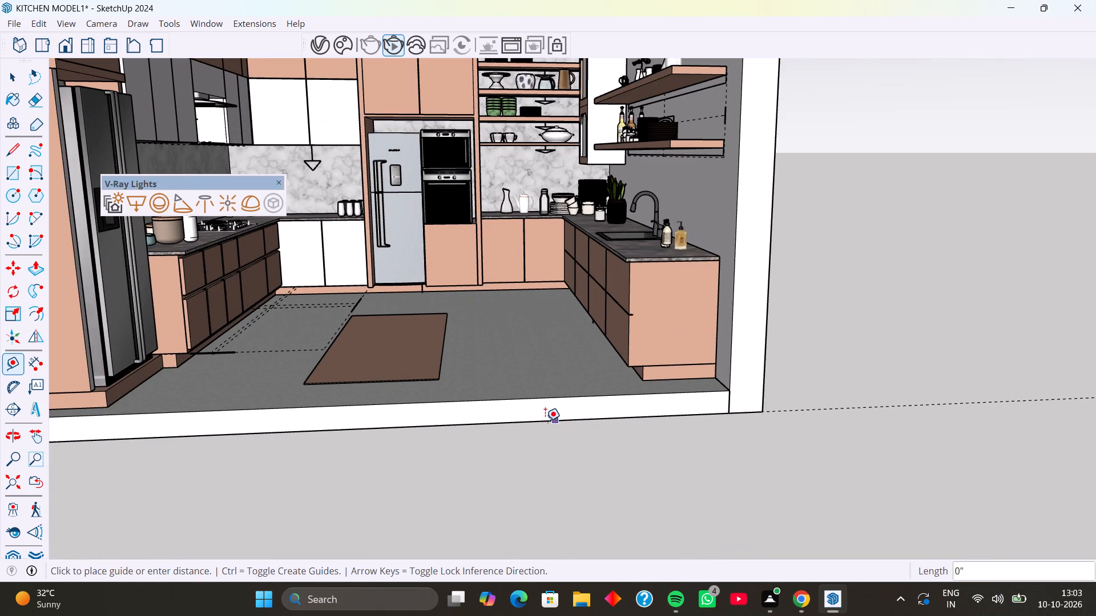
pyautogui.click(487, 423)
# Place a parallel guide line 9" outward from the bottom edge of the open front.
pyautogui.moveTo(597, 472); pyautogui.dragTo(483, 494, button='middle')
pyautogui.scroll(-5, 471, 468)
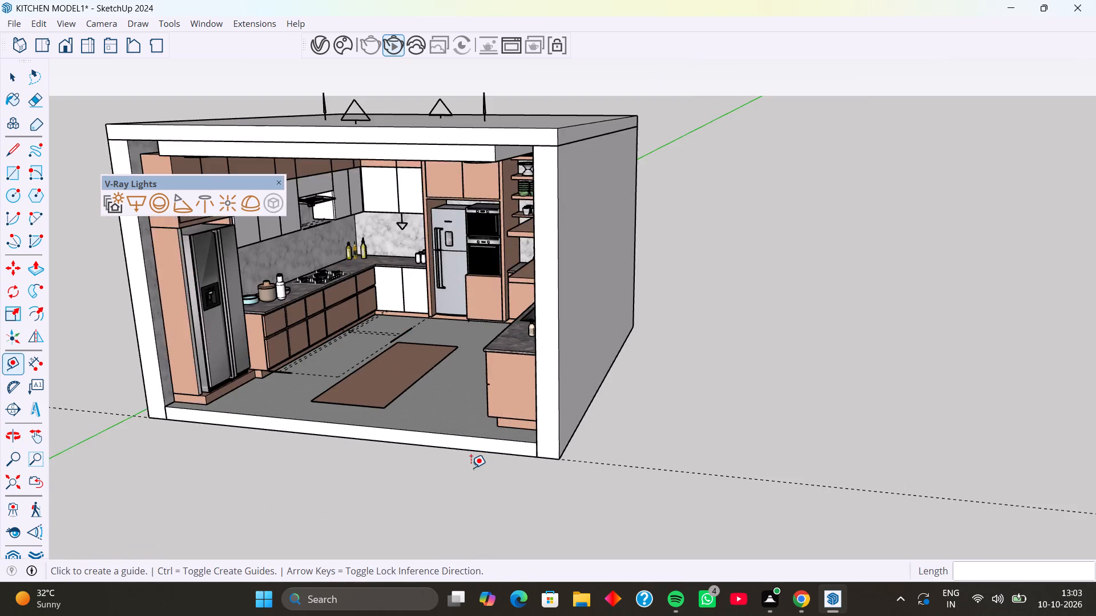
pyautogui.scroll(-3, 471, 468)
pyautogui.moveTo(494, 483); pyautogui.dragTo(466, 510, button='middle')
pyautogui.scroll(6, 476, 476)
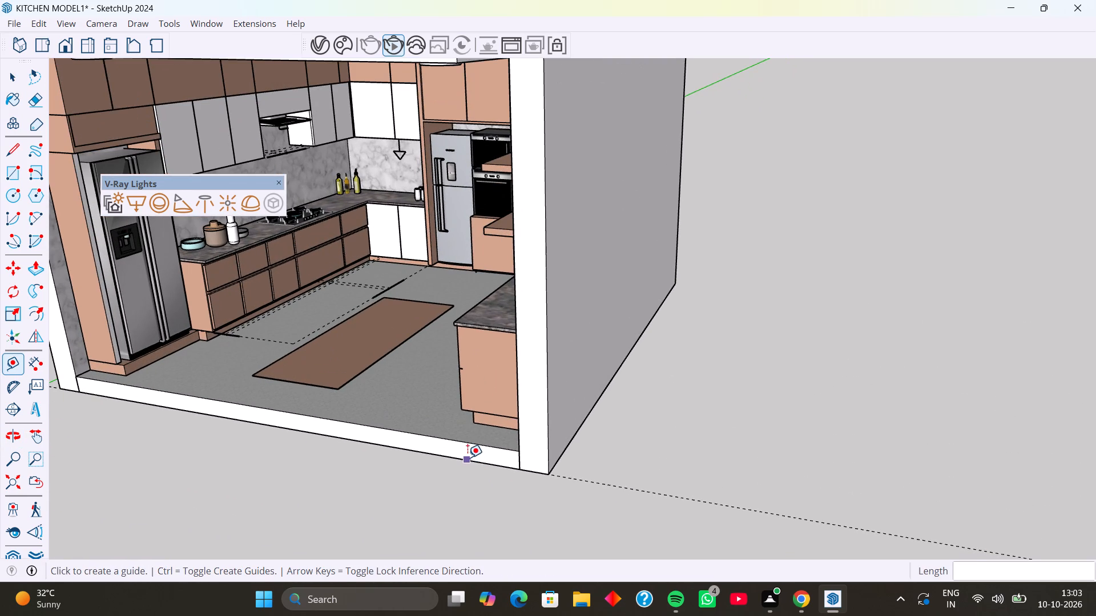
pyautogui.click(468, 457)
pyautogui.press('9')
pyautogui.press('Return')
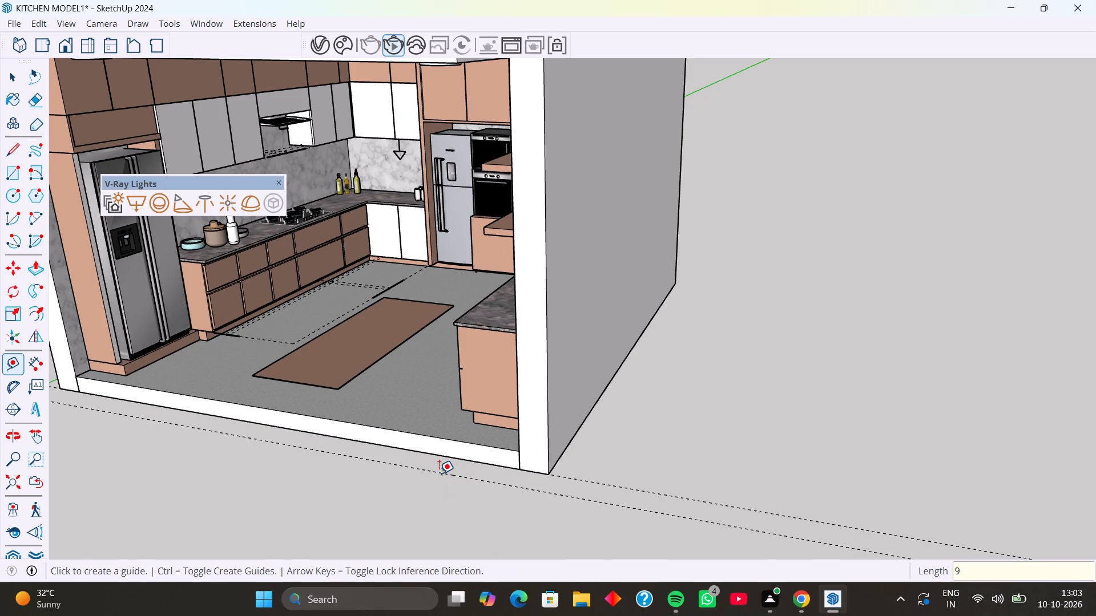
# Place guide lines along the outer bottom edges of both side walls, extending past the open front.
pyautogui.scroll(-4, 527, 390)
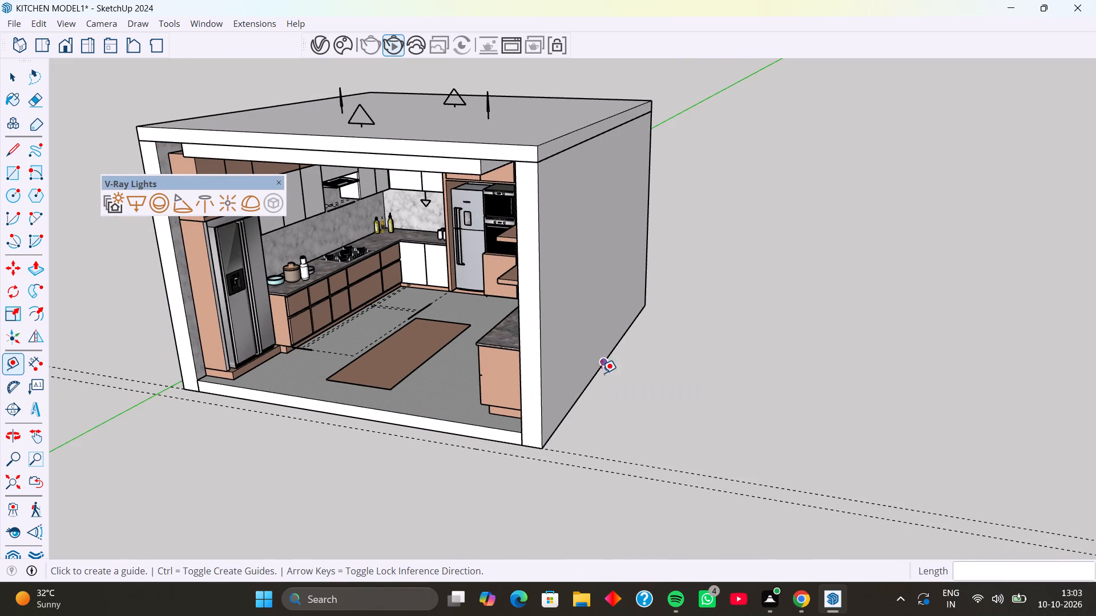
pyautogui.click(597, 376)
pyautogui.click(561, 408)
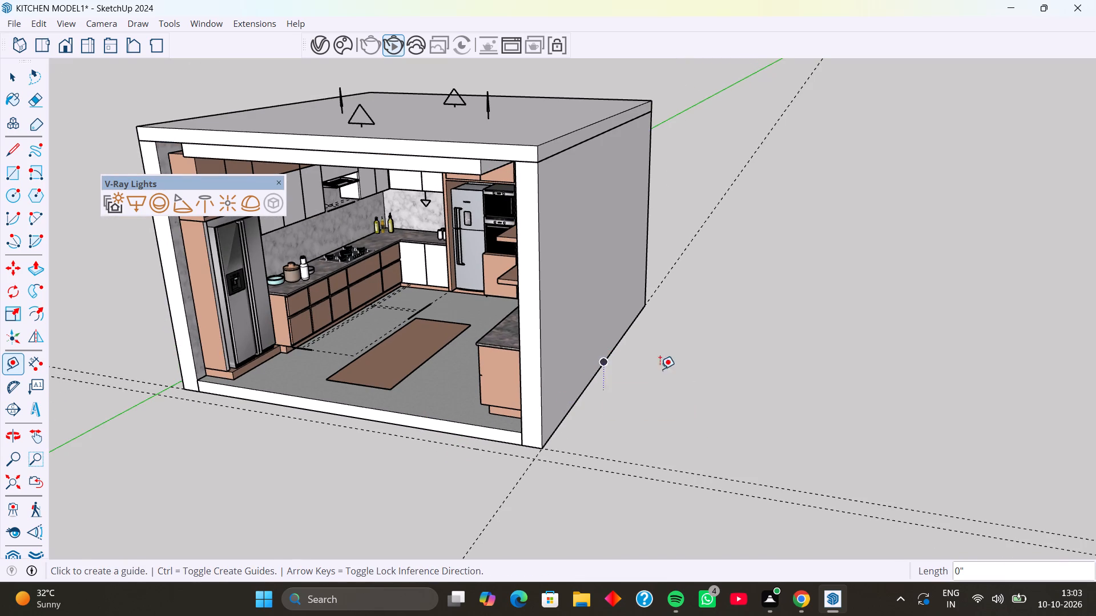
pyautogui.scroll(-9, 650, 328)
pyautogui.moveTo(410, 408); pyautogui.dragTo(597, 423, button='middle')
pyautogui.moveTo(433, 378); pyautogui.dragTo(519, 376, button='middle')
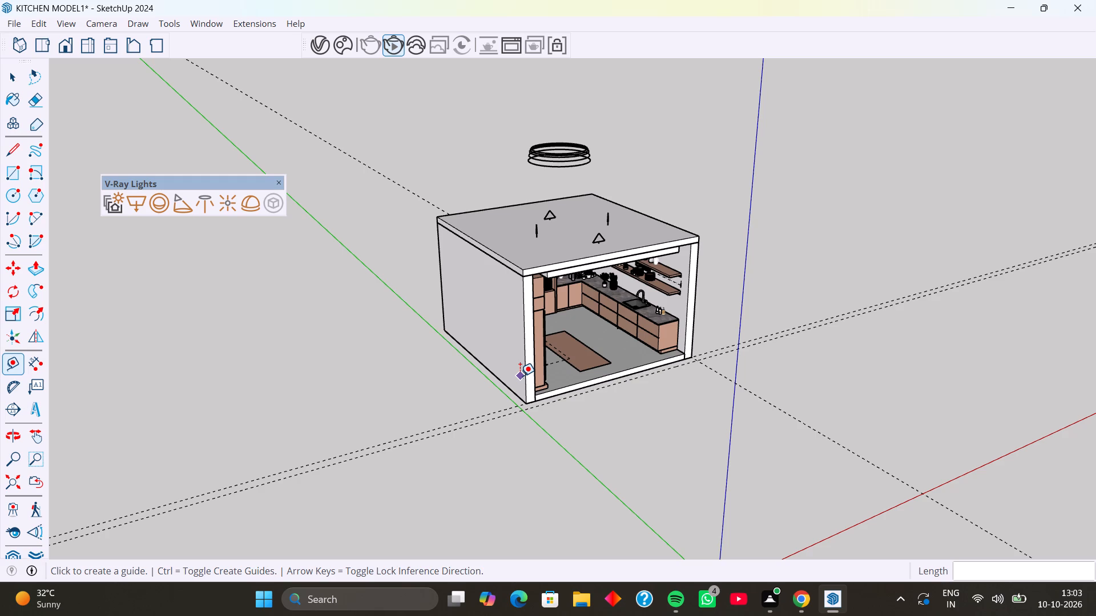
pyautogui.moveTo(511, 415); pyautogui.dragTo(636, 380, button='middle')
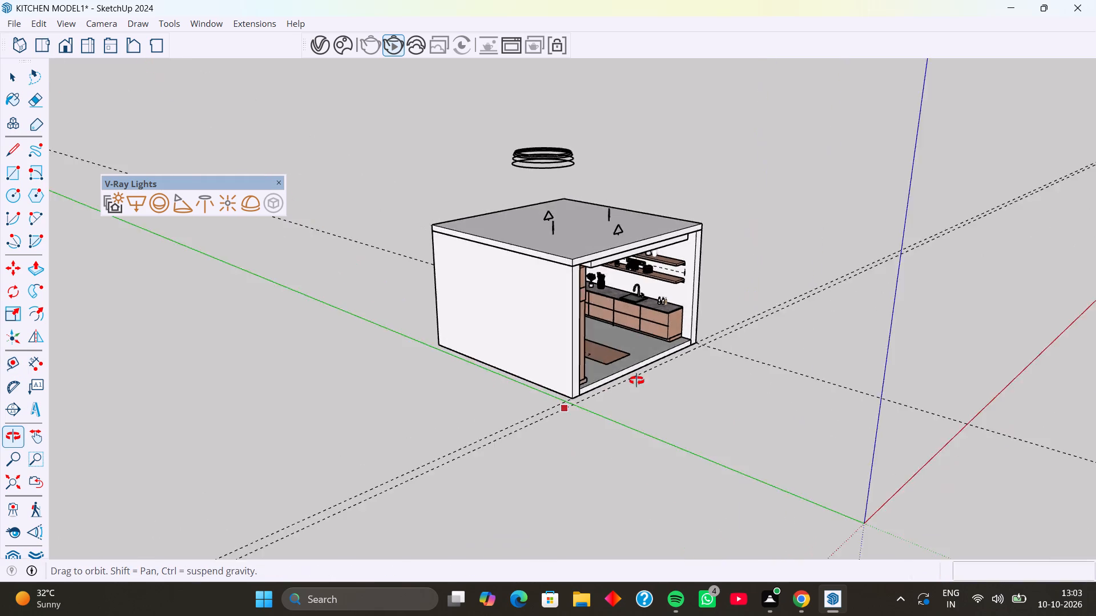
pyautogui.moveTo(636, 380); pyautogui.dragTo(658, 377, button='middle')
pyautogui.scroll(9, 561, 364)
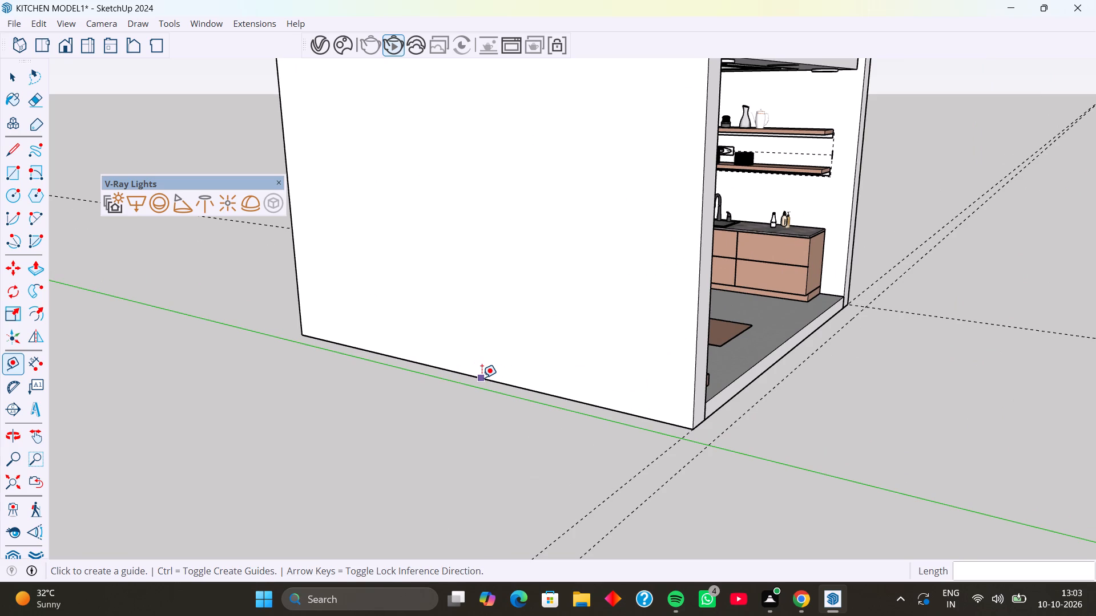
pyautogui.click(482, 378)
pyautogui.click(597, 407)
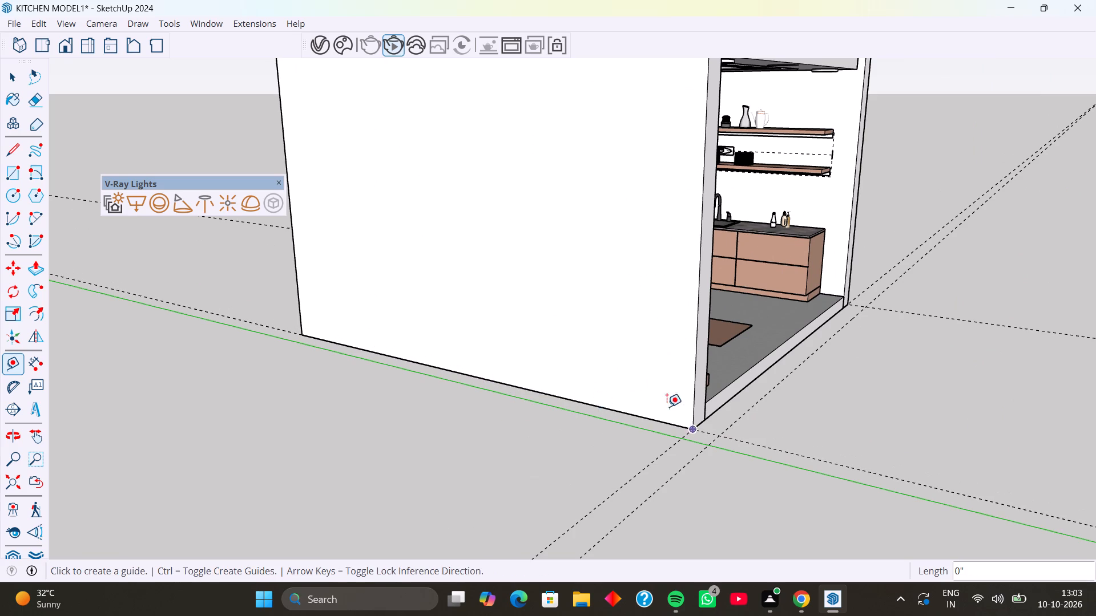
# Draw a 15' 6" by 9" rectangle between the open front's bottom edge and the parallel guide, spanning the room's full width.
pyautogui.scroll(-5, 595, 402)
pyautogui.moveTo(773, 460); pyautogui.dragTo(608, 510, button='middle')
pyautogui.moveTo(717, 495); pyautogui.dragTo(576, 492, button='middle')
pyautogui.scroll(-3, 439, 442)
pyautogui.moveTo(499, 484); pyautogui.dragTo(454, 492, button='middle')
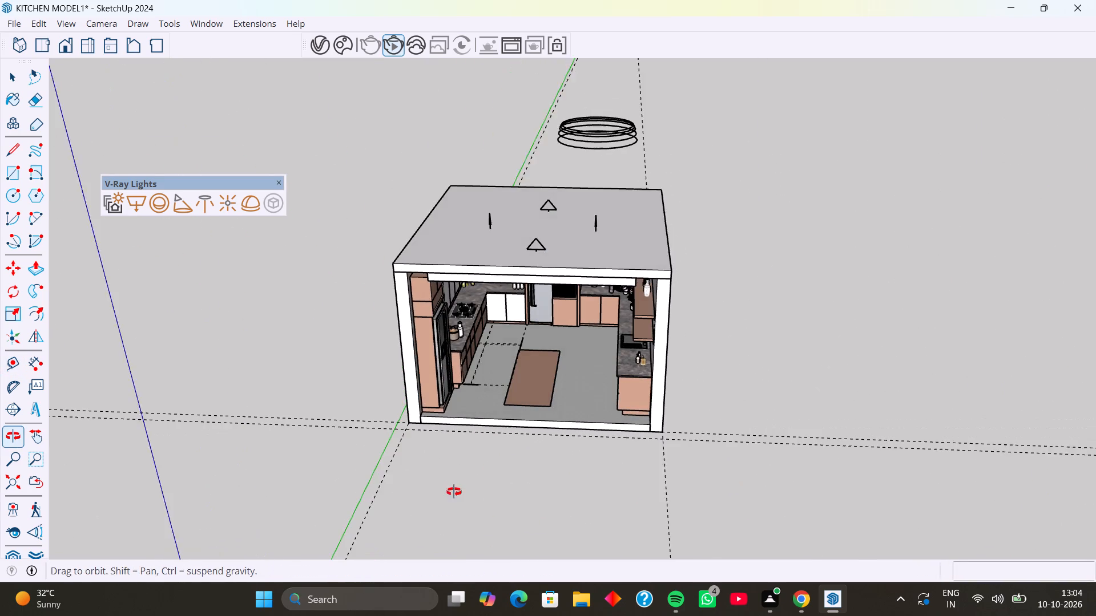
pyautogui.moveTo(454, 492); pyautogui.dragTo(453, 492, button='middle')
pyautogui.press('r')
pyautogui.scroll(8, 394, 430)
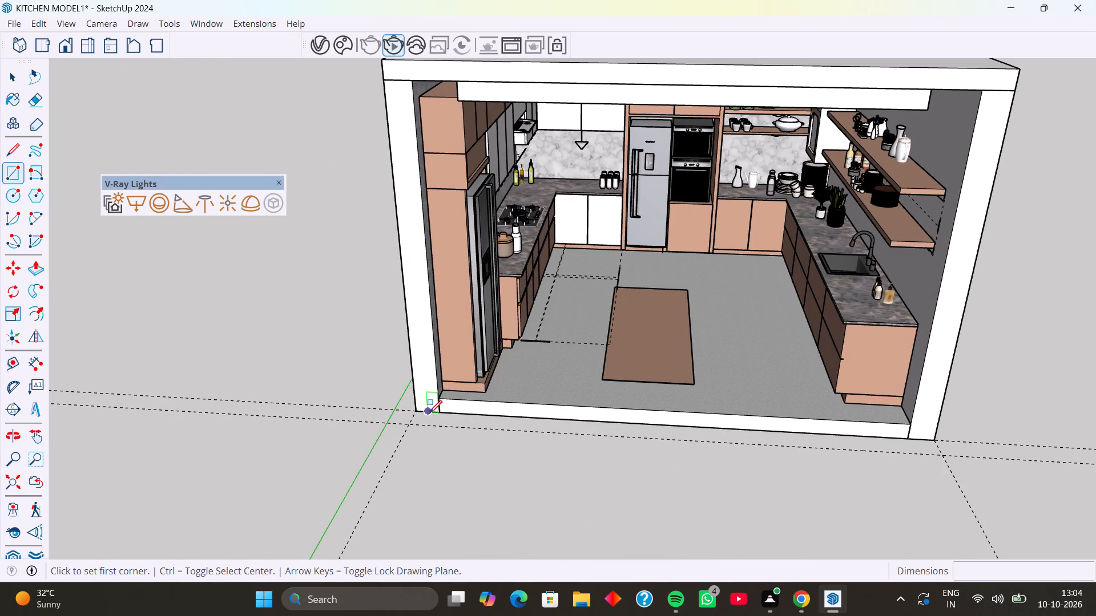
pyautogui.click(418, 412)
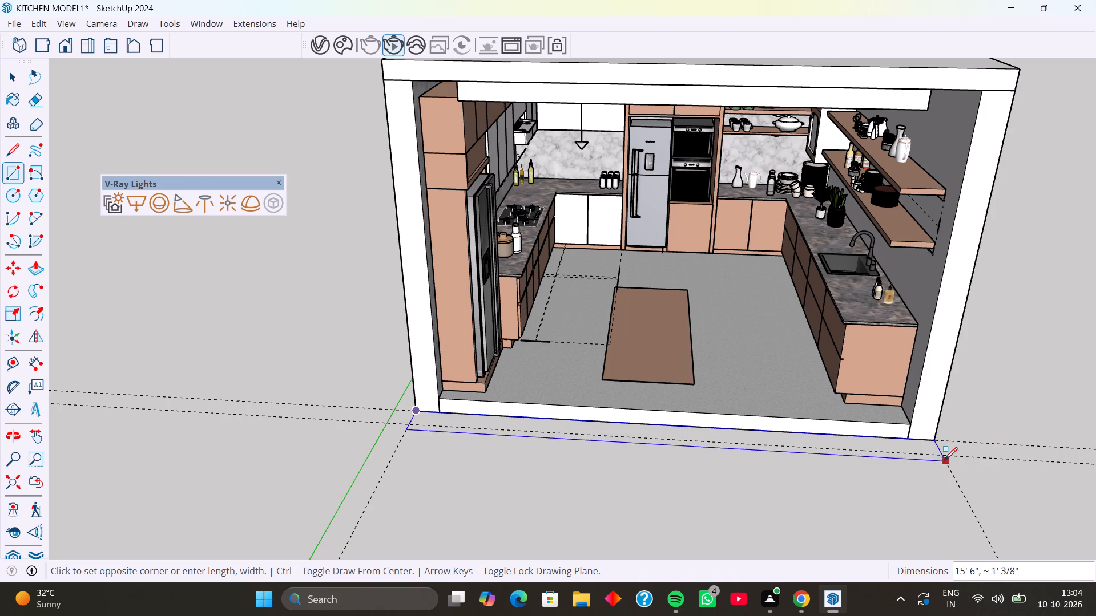
pyautogui.click(945, 455)
# Push/Pull the rectangle up 10' to form the front wall and dismiss the chat notification.
pyautogui.moveTo(833, 448); pyautogui.dragTo(762, 507, button='middle')
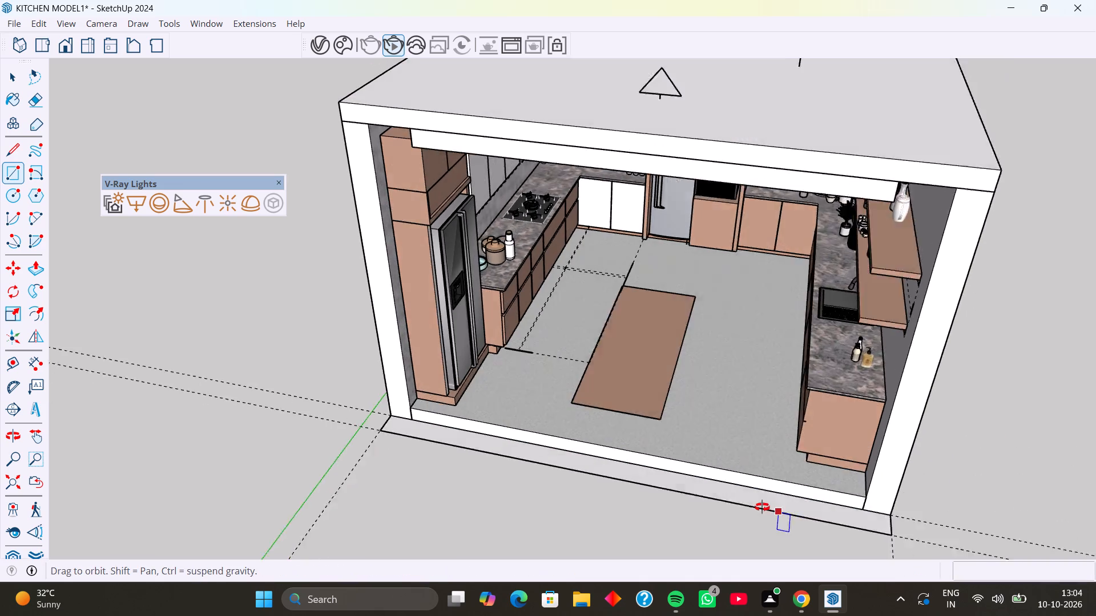
pyautogui.moveTo(762, 507); pyautogui.dragTo(753, 462, button='middle')
pyautogui.press('p')
pyautogui.scroll(3, 759, 461)
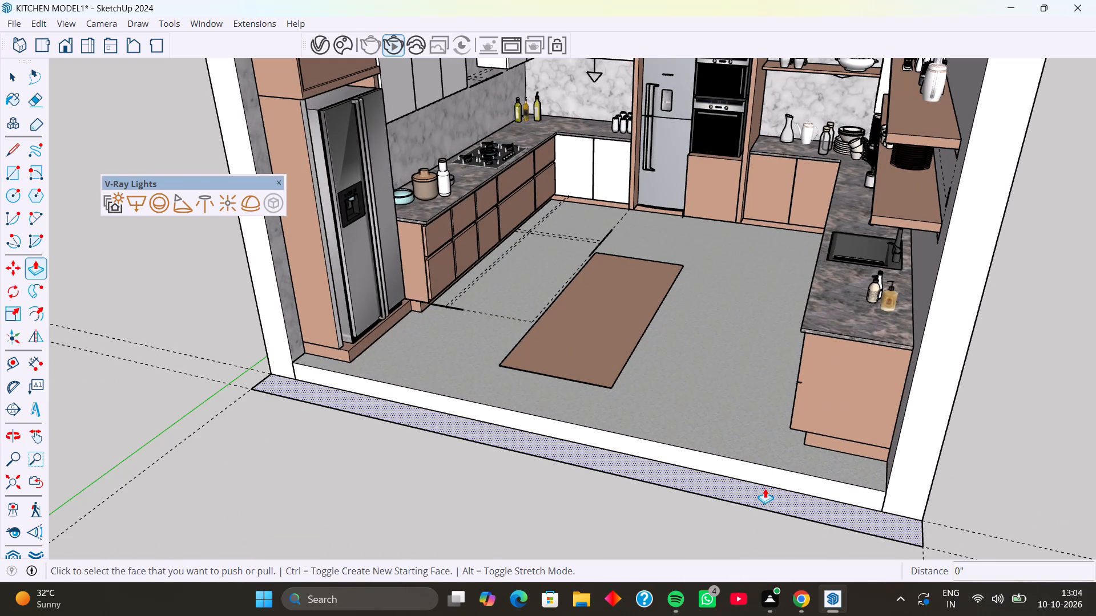
pyautogui.click(765, 488)
pyautogui.scroll(1, 801, 357)
pyautogui.scroll(-7, 801, 357)
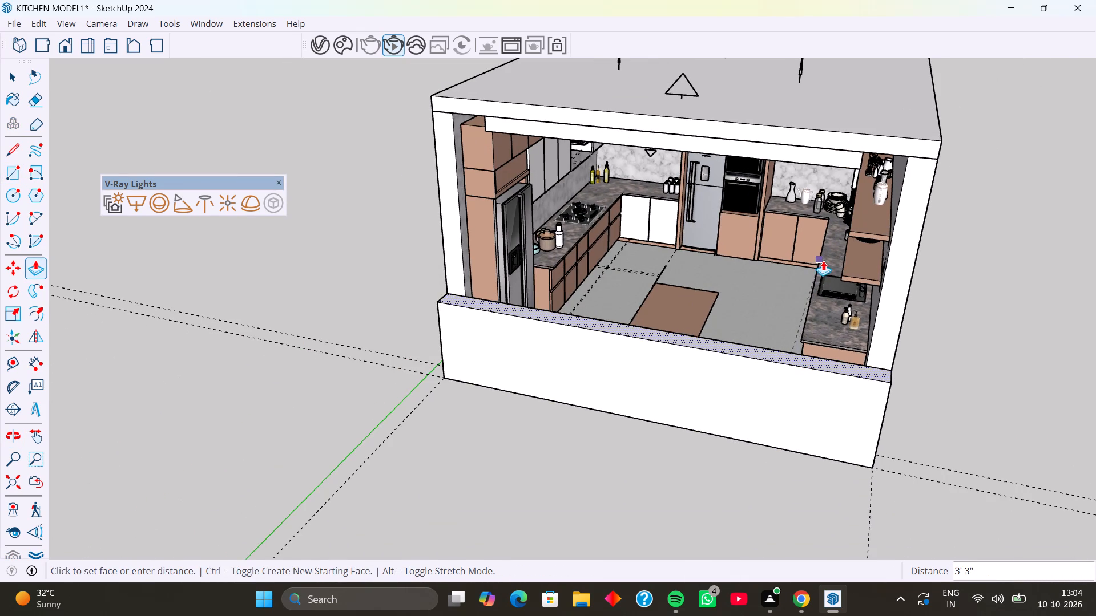
pyautogui.write("10'")
pyautogui.press('Return')
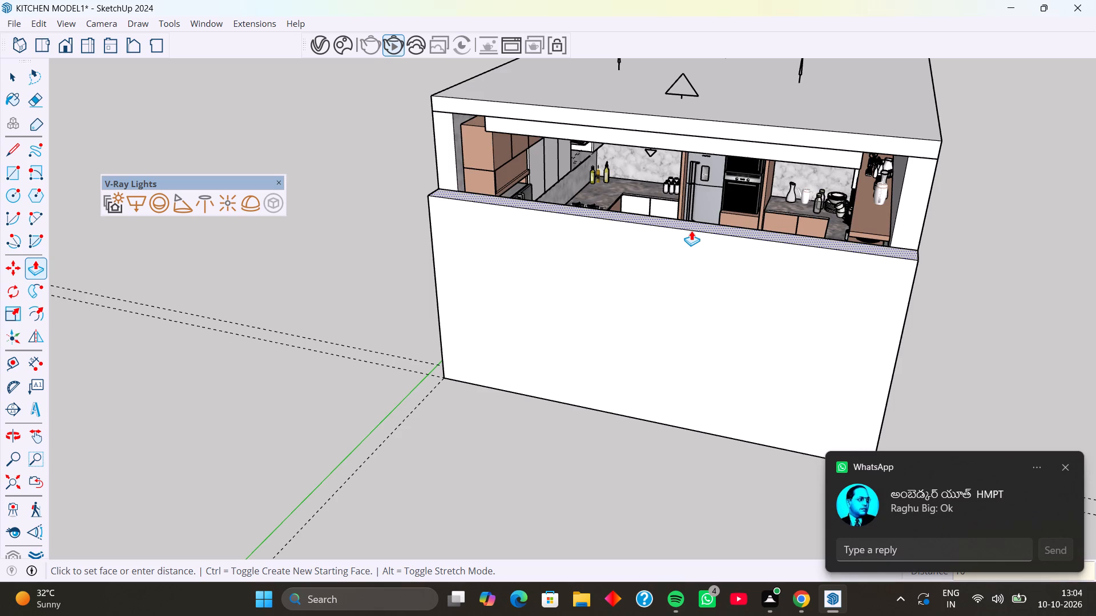
pyautogui.click(1064, 470)
# Select all connected geometry of the new front wall and make it a group.
pyautogui.scroll(-2, 865, 342)
pyautogui.moveTo(860, 338); pyautogui.dragTo(897, 339, button='middle')
pyautogui.moveTo(812, 278); pyautogui.dragTo(794, 291, button='middle')
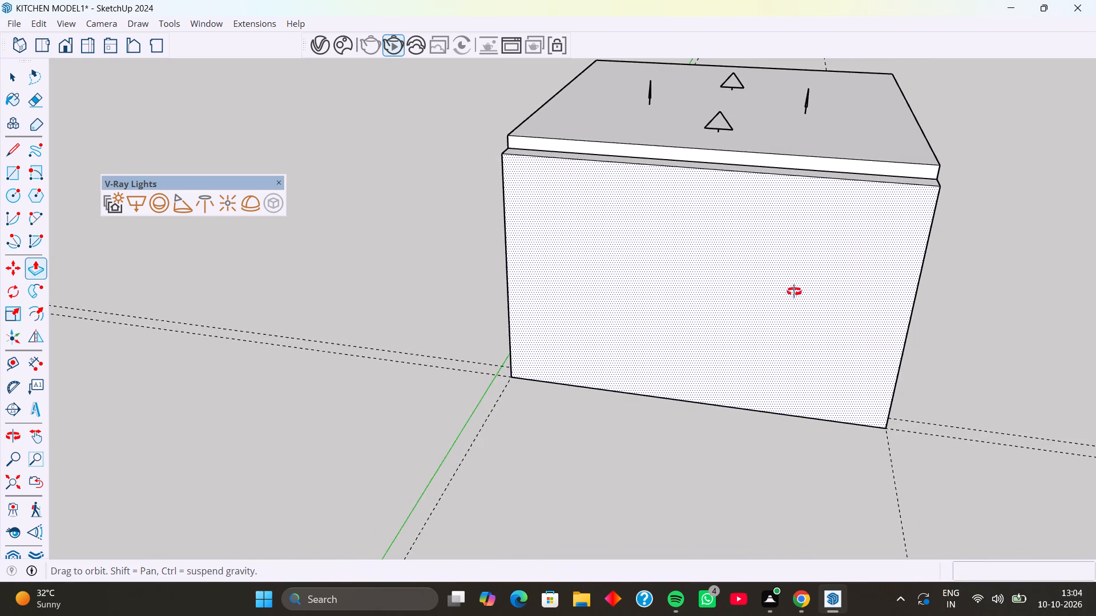
pyautogui.moveTo(794, 291); pyautogui.dragTo(648, 315, button='middle')
pyautogui.moveTo(705, 330); pyautogui.dragTo(628, 278, button='middle')
pyautogui.moveTo(675, 296); pyautogui.dragTo(654, 285, button='middle')
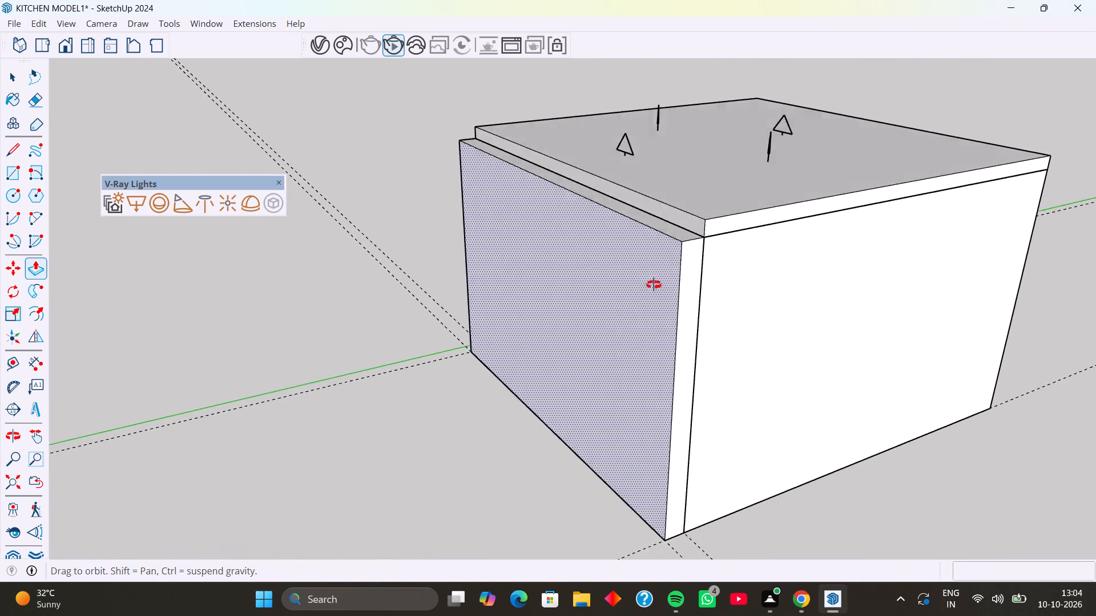
pyautogui.moveTo(654, 285); pyautogui.dragTo(650, 281, button='middle')
pyautogui.moveTo(650, 281); pyautogui.dragTo(651, 259, button='middle')
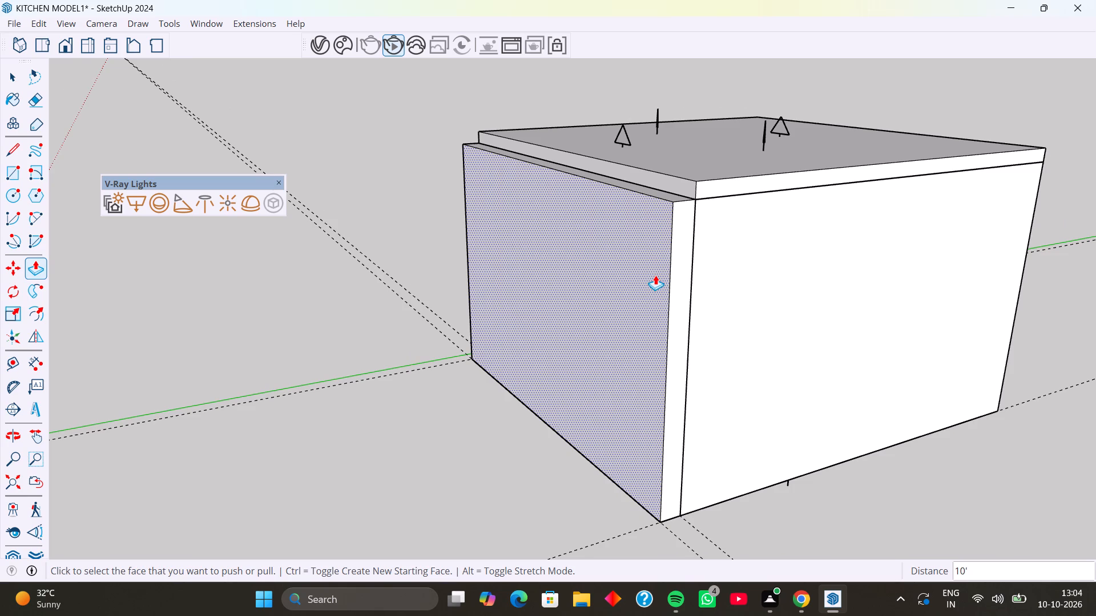
pyautogui.press('space')
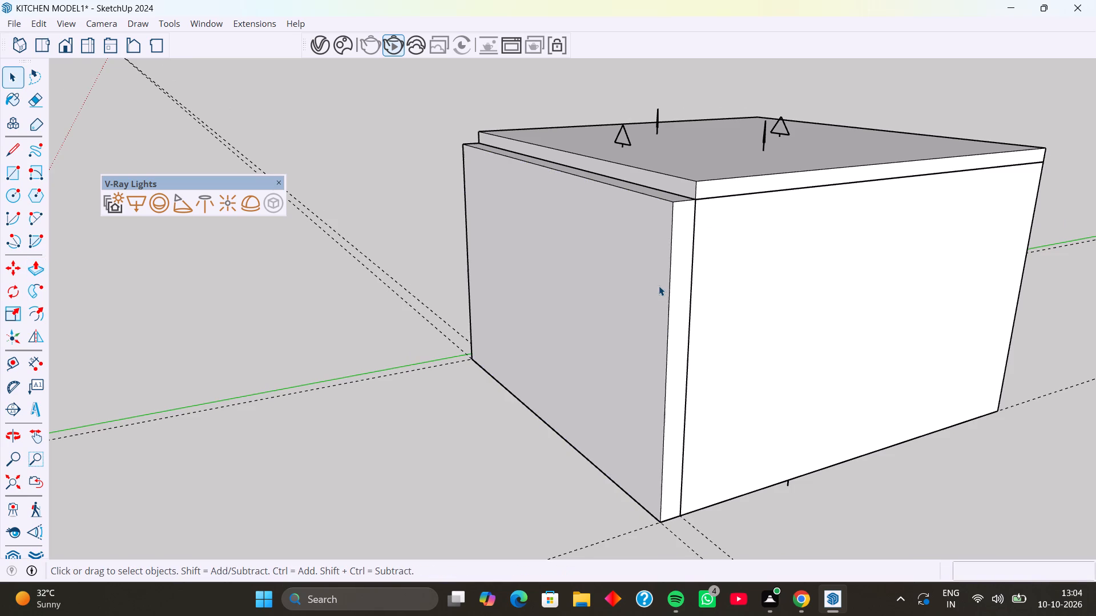
pyautogui.tripleClick(658, 286)
pyautogui.tripleClick(658, 286)
pyautogui.tripleClick(658, 286)
pyautogui.tripleClick(658, 286)
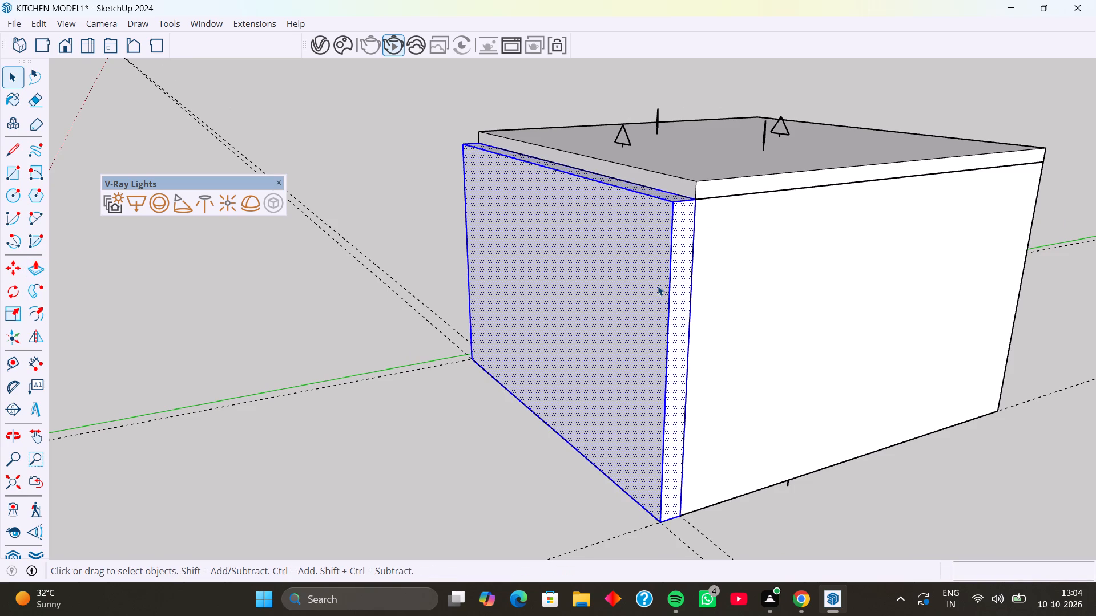
pyautogui.rightClick(658, 286)
pyautogui.click(716, 138)
# Move the front wall group straight up from its top corner to the top of the roof slab.
pyautogui.moveTo(705, 244); pyautogui.dragTo(643, 257, button='middle')
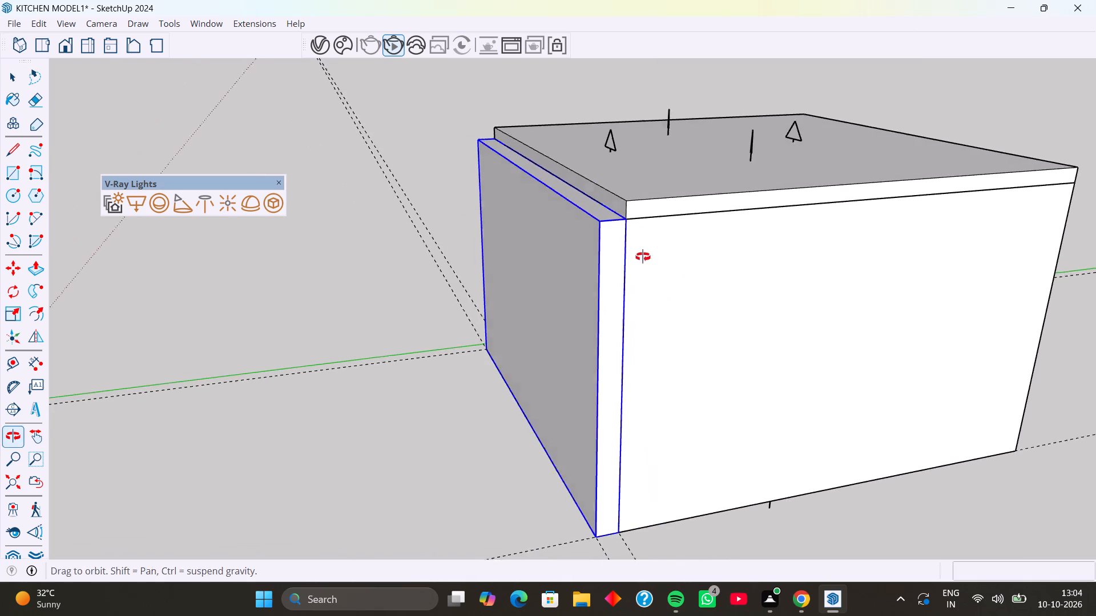
pyautogui.moveTo(643, 257); pyautogui.dragTo(642, 257, button='middle')
pyautogui.moveTo(624, 236); pyautogui.dragTo(602, 239, button='middle')
pyautogui.press('m')
pyautogui.scroll(3, 598, 233)
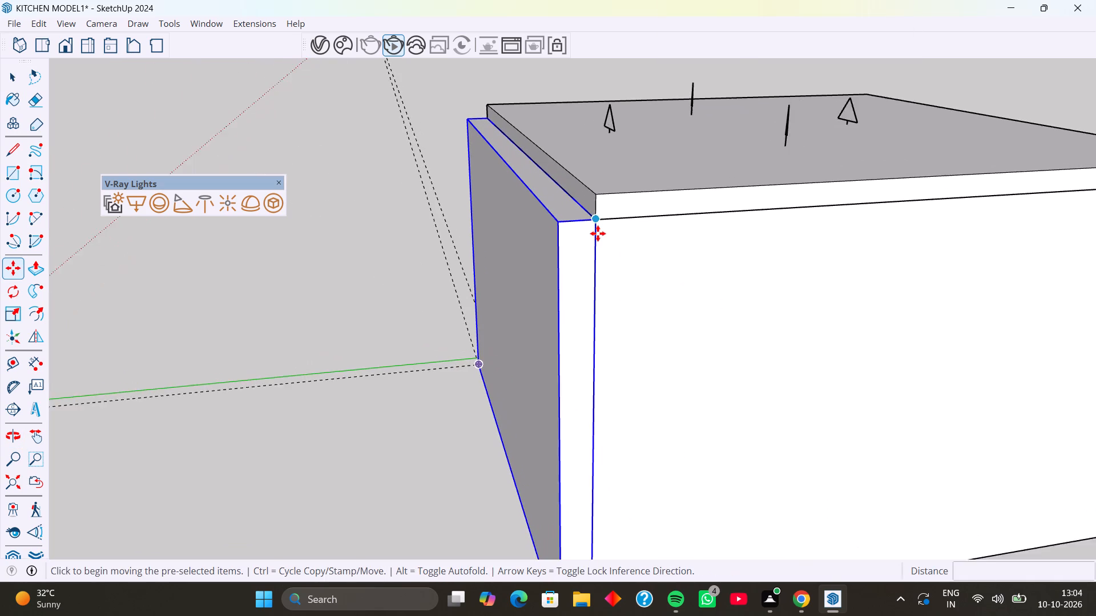
pyautogui.scroll(3, 598, 233)
pyautogui.click(595, 212)
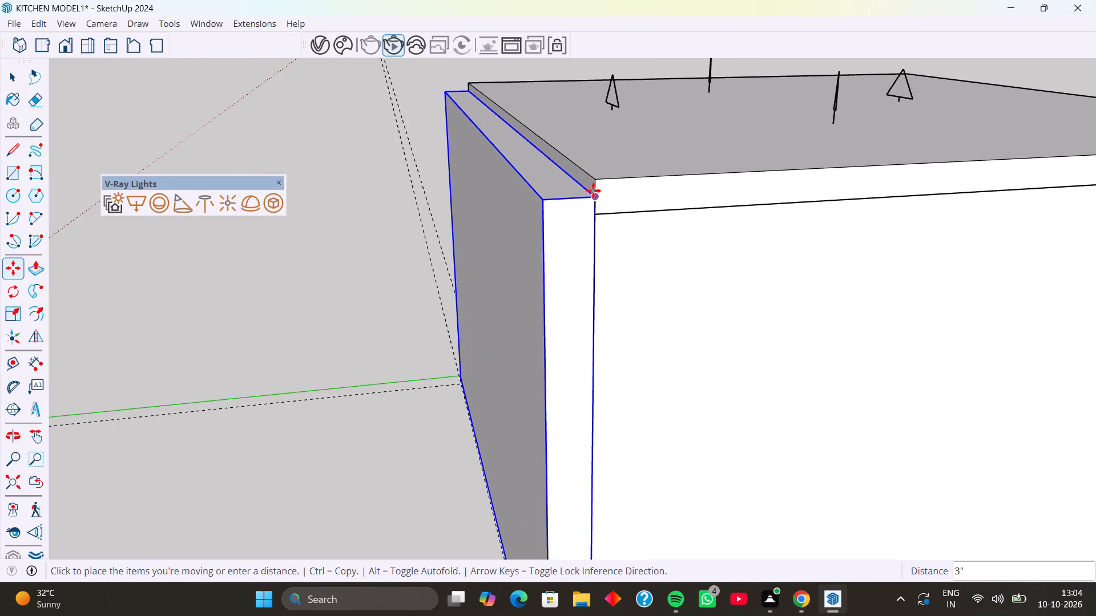
pyautogui.click(594, 184)
# Open the front wall group and place a vertical guide 1' in from the right edge of its outer face.
pyautogui.scroll(-9, 554, 282)
pyautogui.moveTo(533, 339); pyautogui.dragTo(657, 279, button='middle')
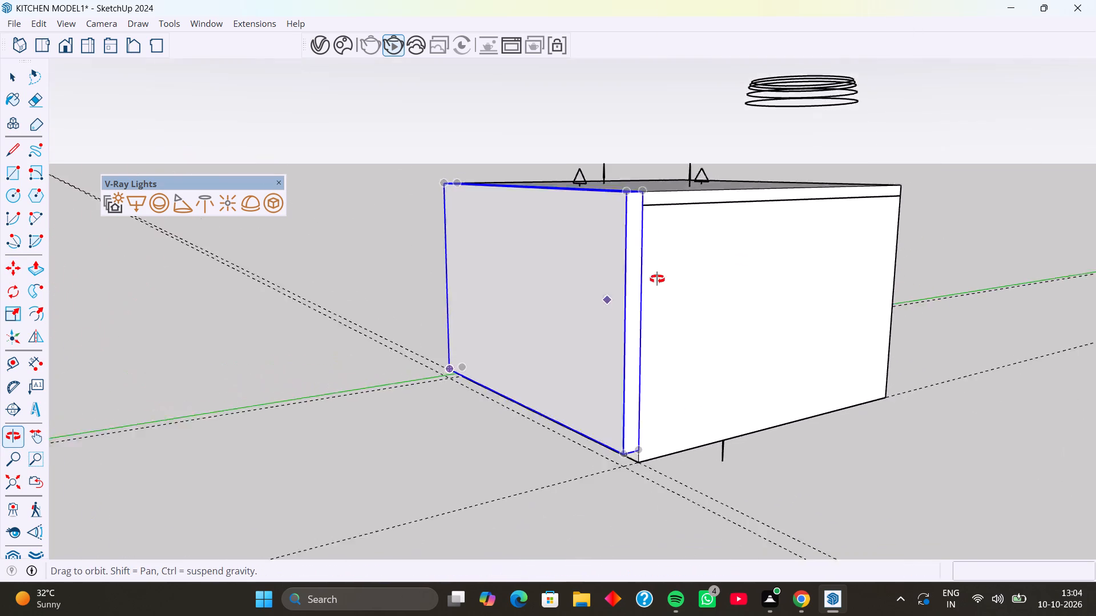
pyautogui.moveTo(657, 279); pyautogui.dragTo(686, 271, button='middle')
pyautogui.moveTo(581, 380); pyautogui.dragTo(720, 364, button='middle')
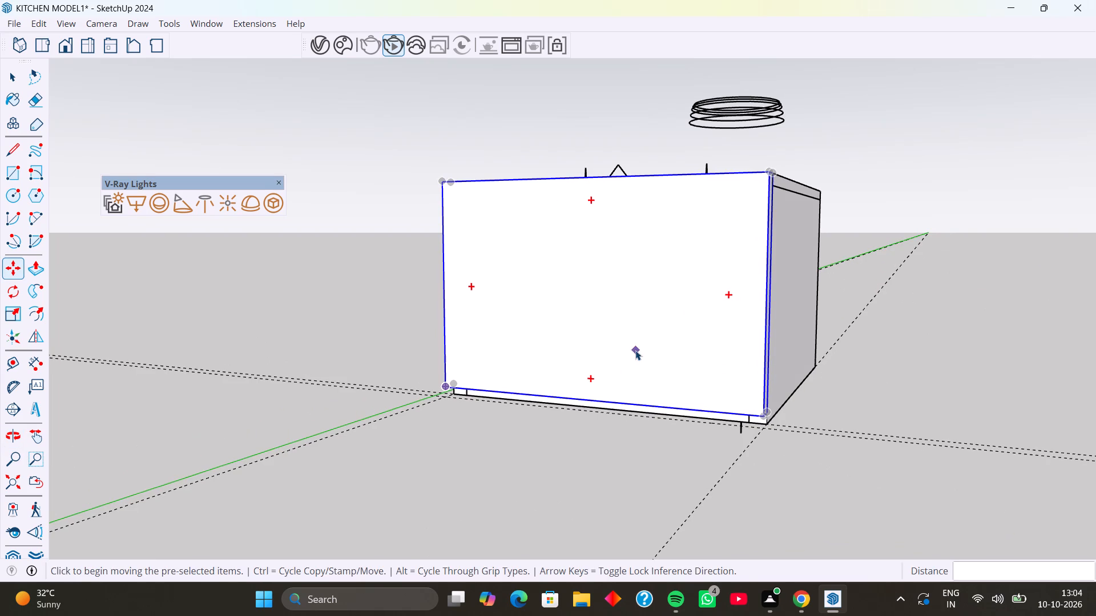
pyautogui.press('space')
pyautogui.click(635, 350)
pyautogui.doubleClick(638, 349)
pyautogui.click(629, 340)
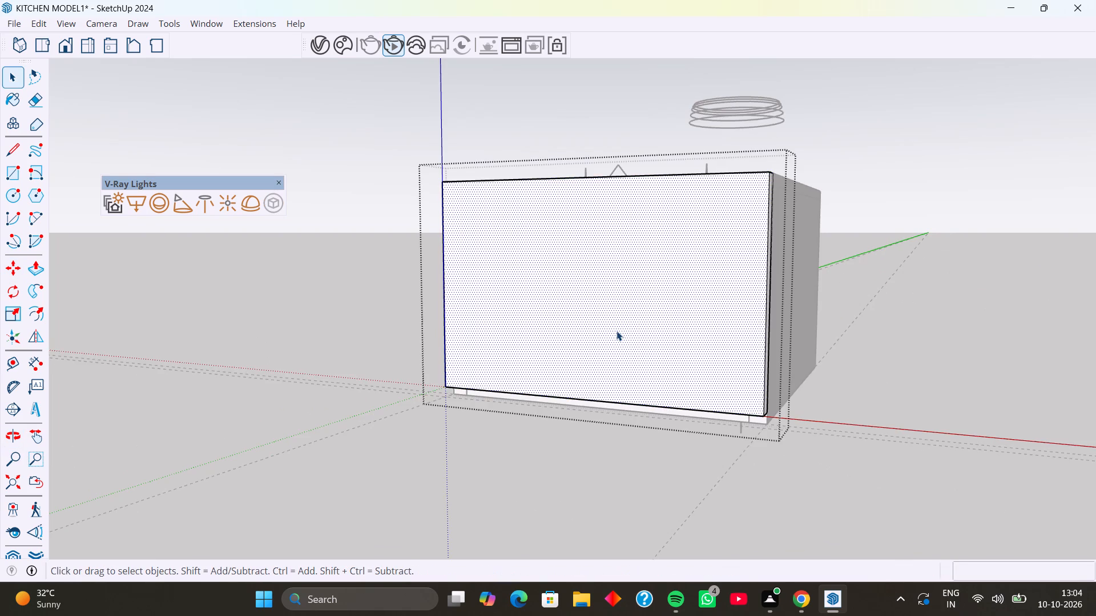
pyautogui.moveTo(616, 331); pyautogui.dragTo(616, 354, button='middle')
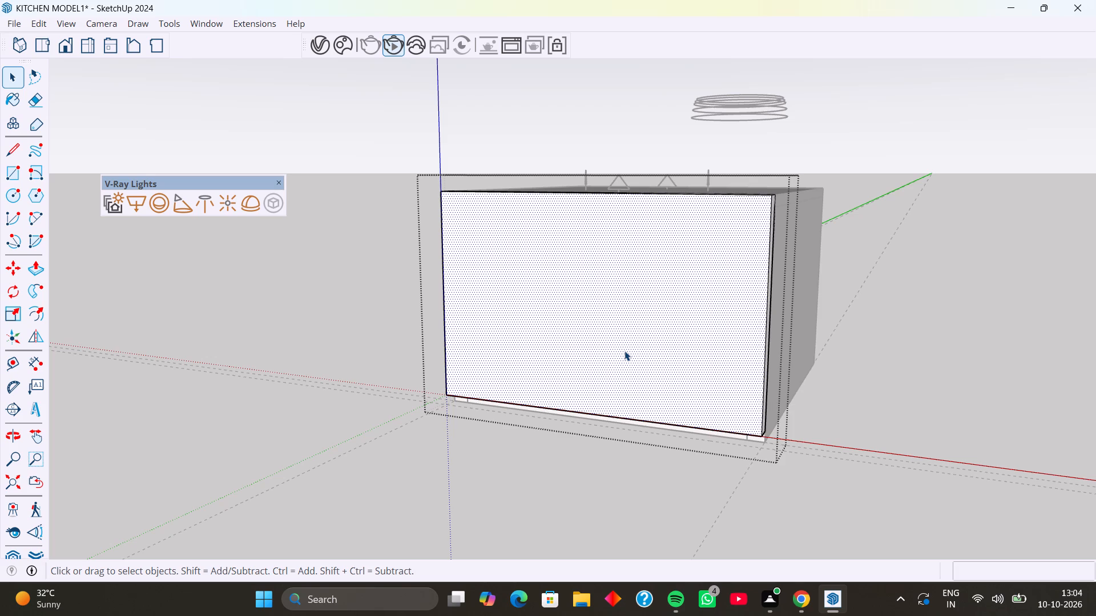
pyautogui.press('t')
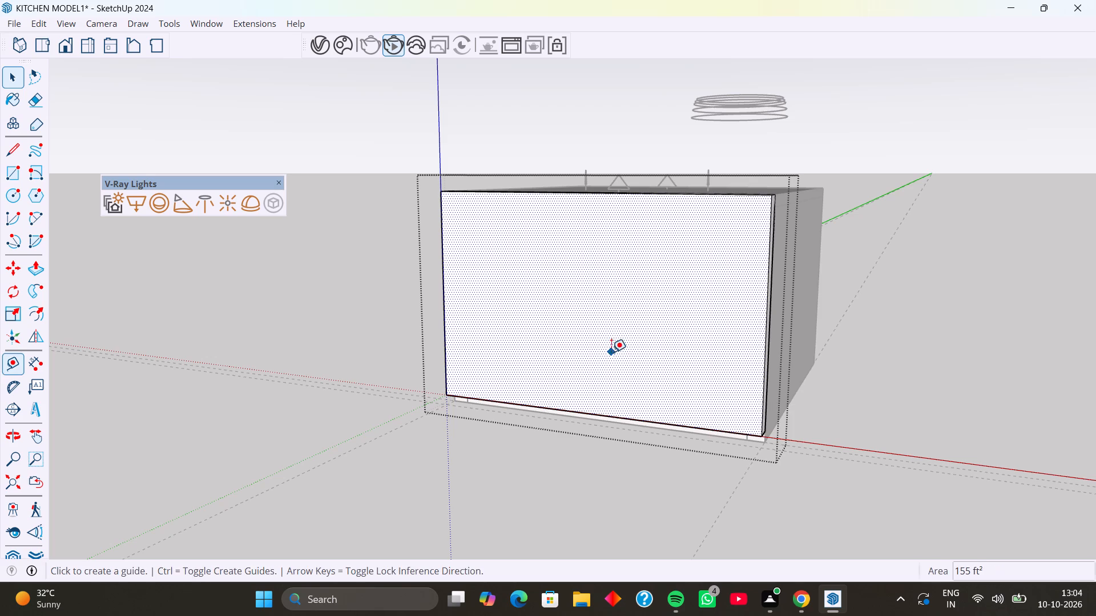
pyautogui.moveTo(612, 394); pyautogui.dragTo(718, 404, button='middle')
pyautogui.scroll(3, 804, 335)
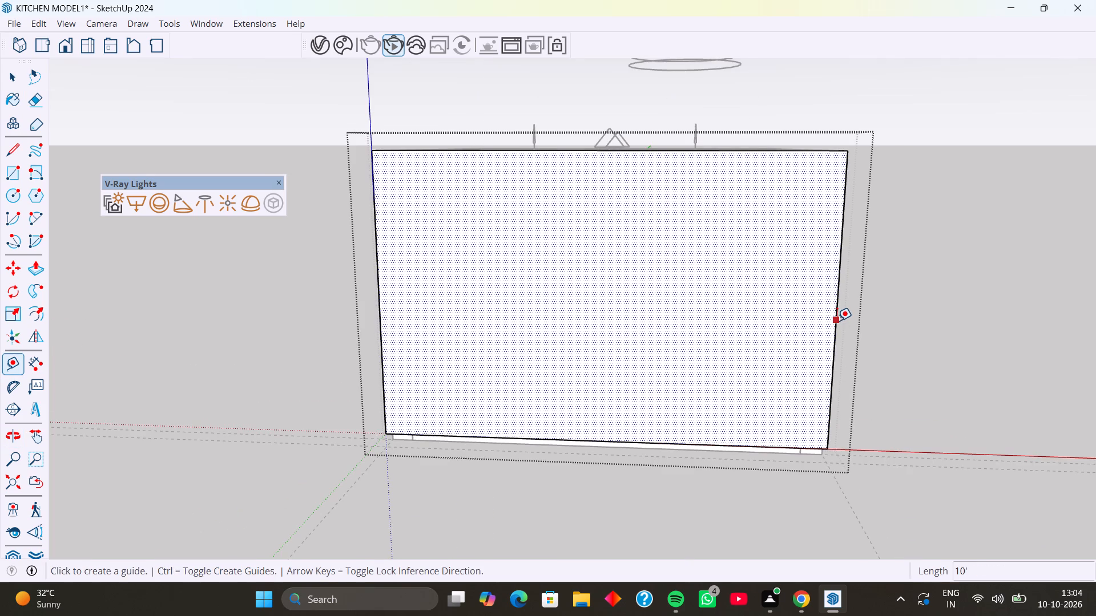
pyautogui.click(837, 321)
pyautogui.write("1'")
pyautogui.press('Return')
# Place a vertical guide 3' left of the existing one and a horizontal guide 3' below the wall's top edge.
pyautogui.click(804, 325)
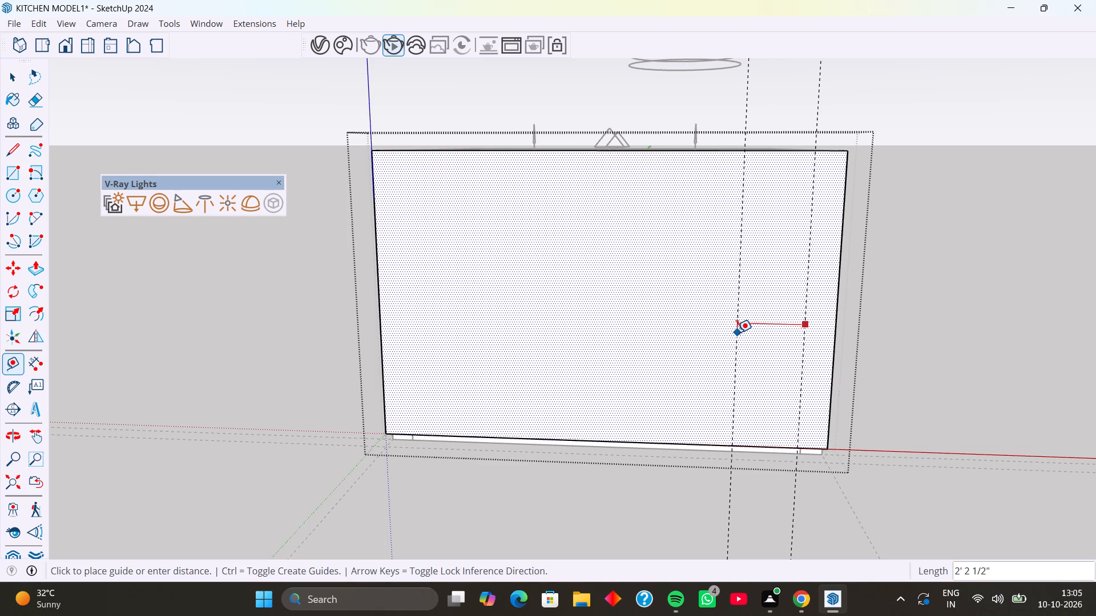
pyautogui.write("3'")
pyautogui.press('Return')
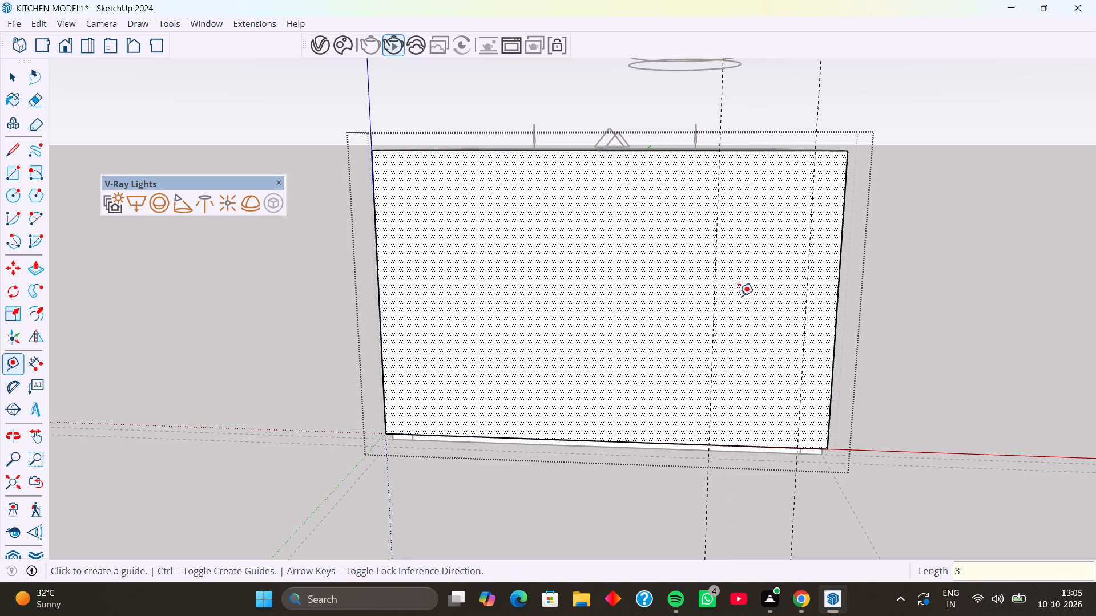
pyautogui.click(744, 151)
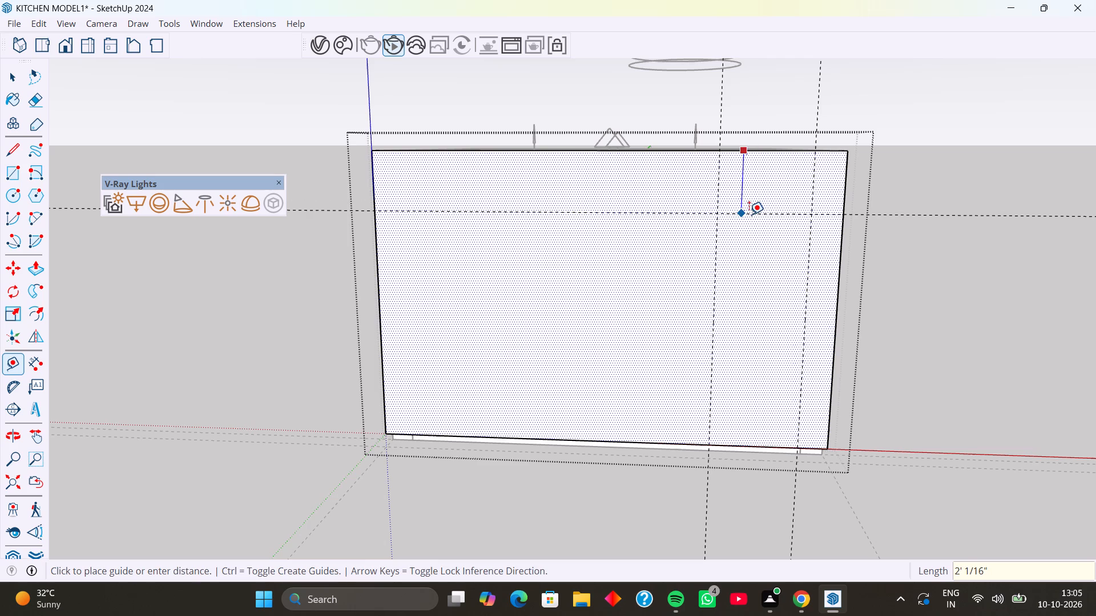
pyautogui.press('3')
pyautogui.press("'")
pyautogui.press('Return')
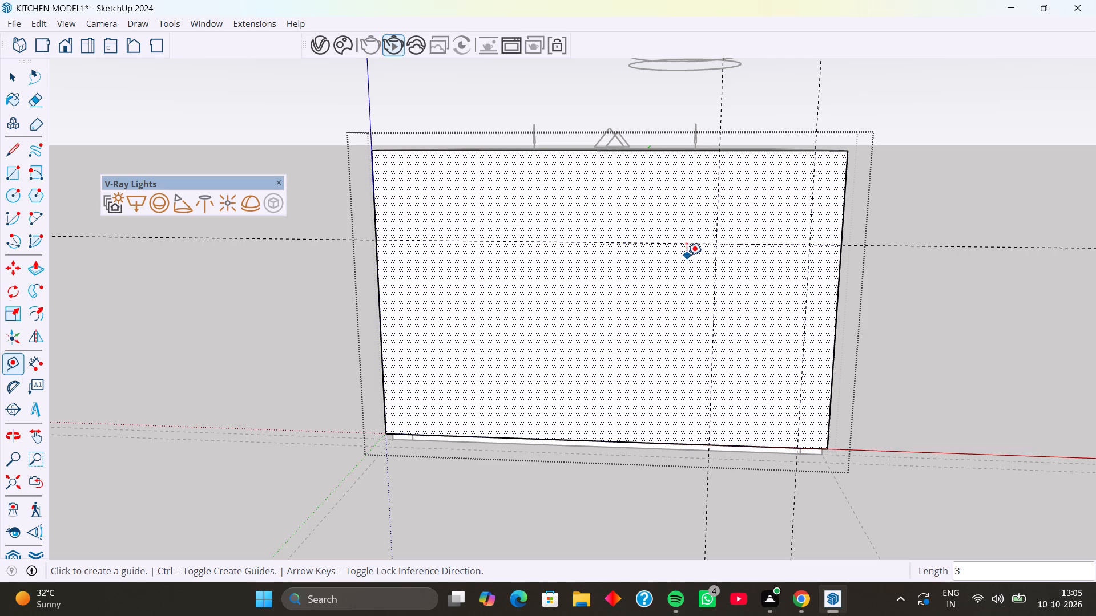
# Draw a 3' by 7' door rectangle between the two vertical guides, from the horizontal guide down to the wall's bottom edge.
pyautogui.press('r')
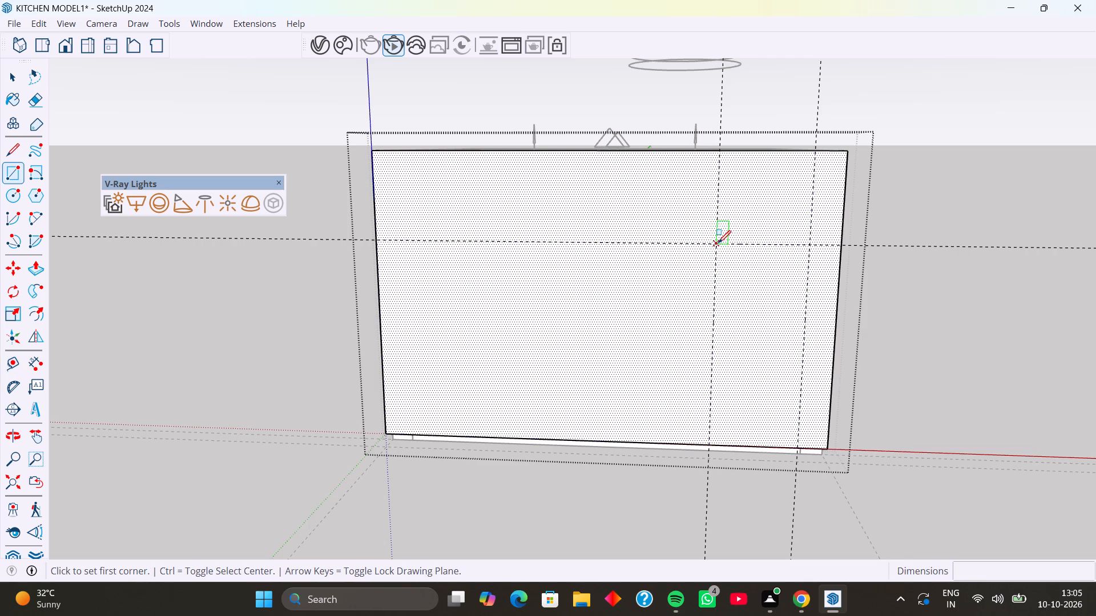
pyautogui.click(718, 243)
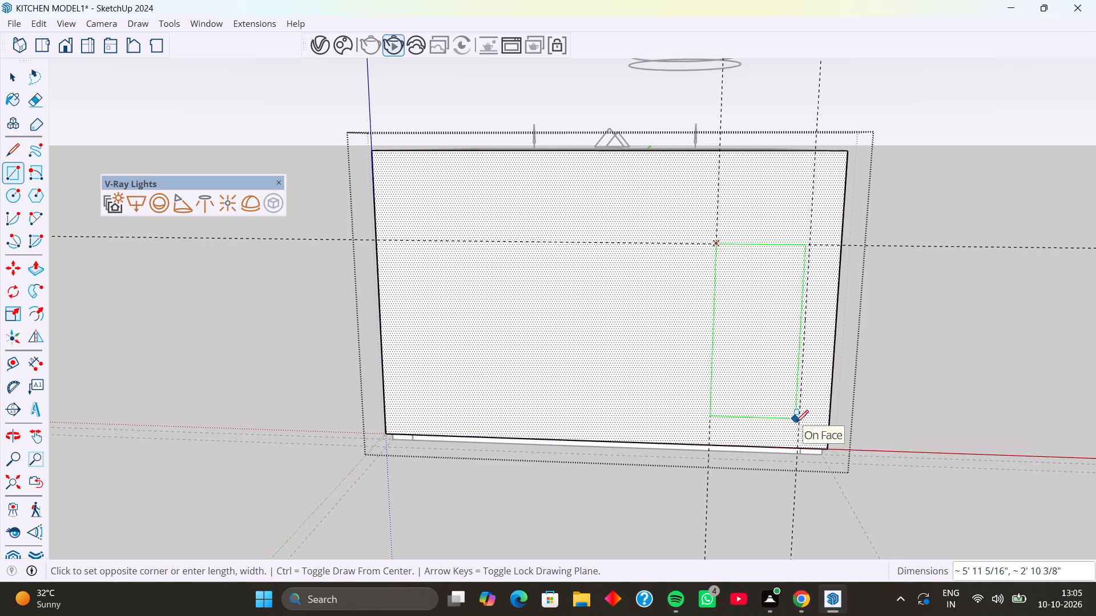
pyautogui.click(797, 448)
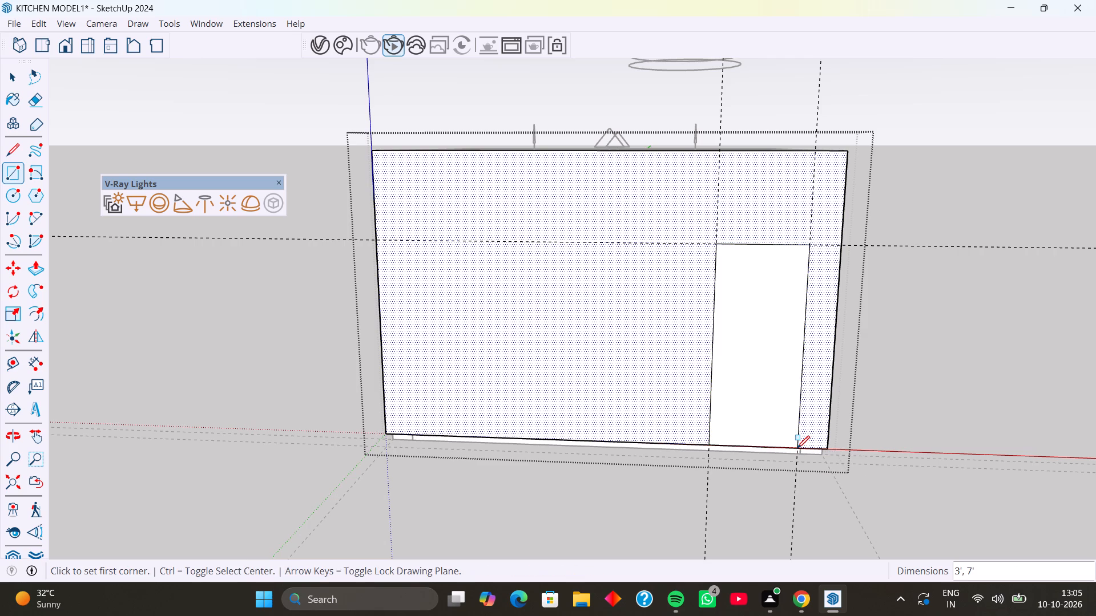
# Push/Pull the door rectangle 9" through the front wall to cut the opening, and close the wall group.
pyautogui.press('space')
pyautogui.click(779, 408)
pyautogui.press('p')
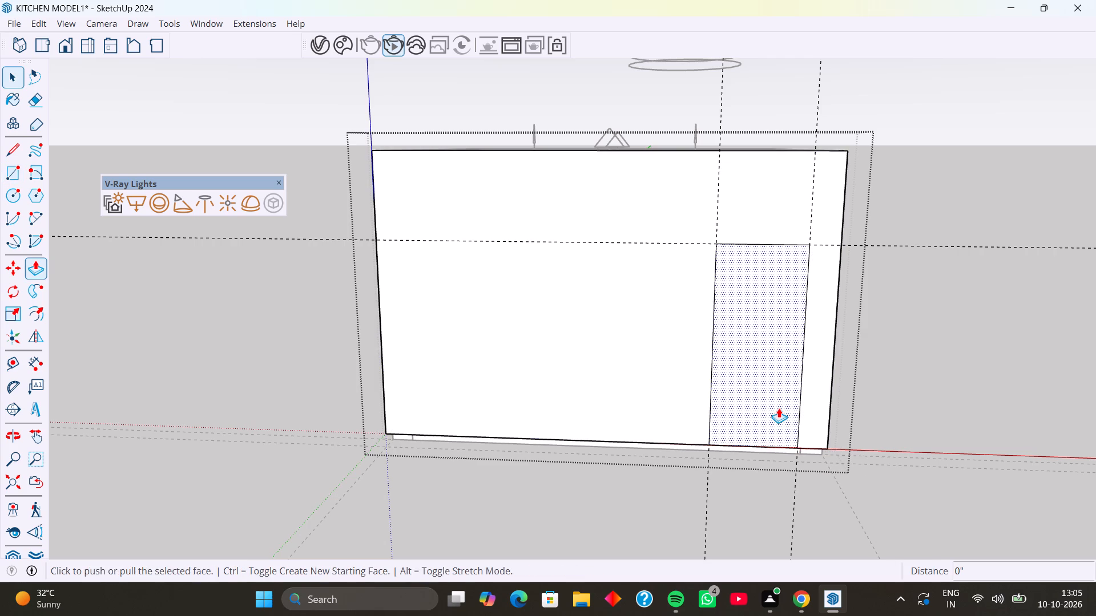
pyautogui.click(779, 408)
pyautogui.click(750, 338)
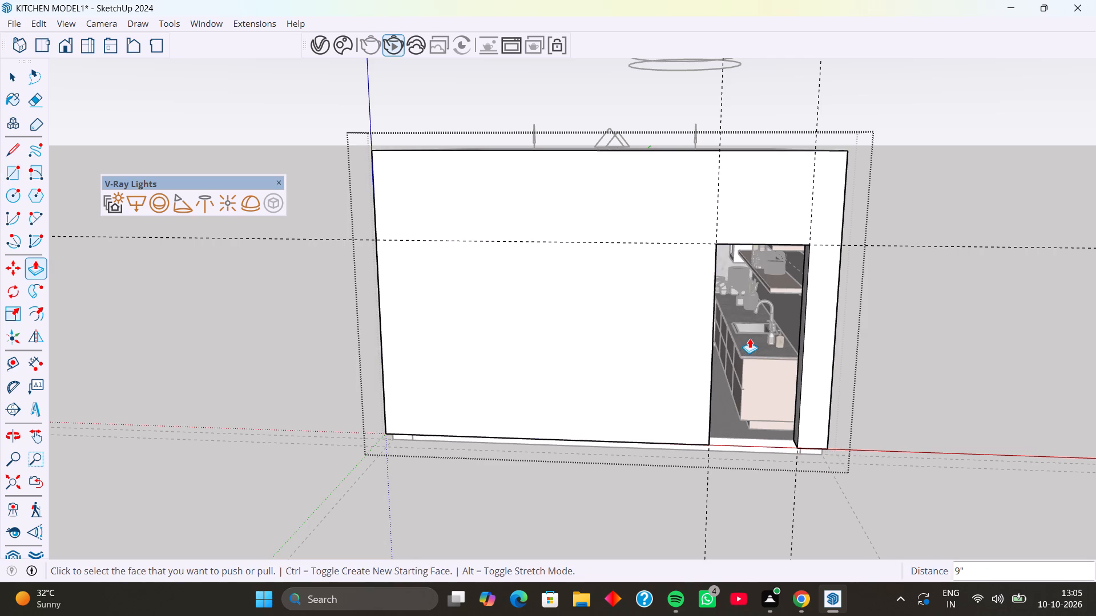
pyautogui.moveTo(770, 402); pyautogui.dragTo(746, 359, button='middle')
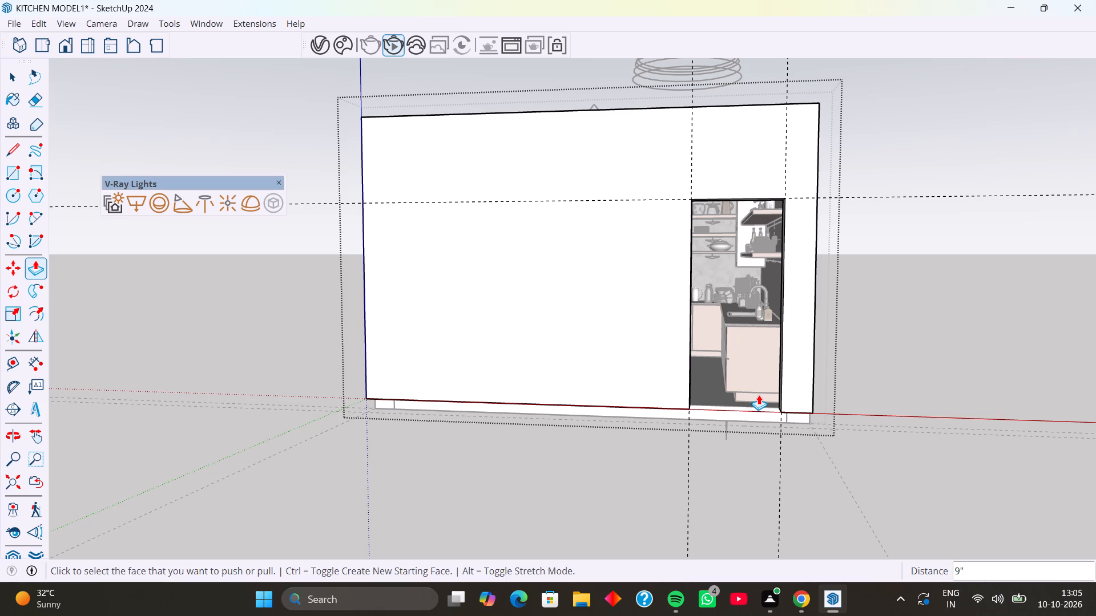
pyautogui.press('space')
pyautogui.click(885, 364)
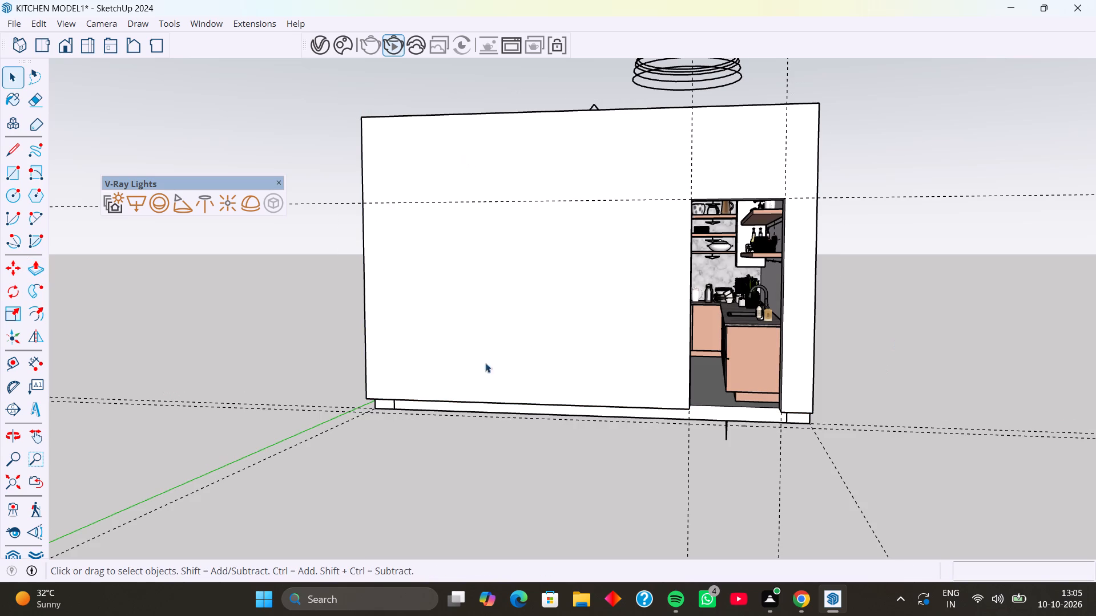
# Open 3D Warehouse and search its models for "door".
pyautogui.click(205, 19)
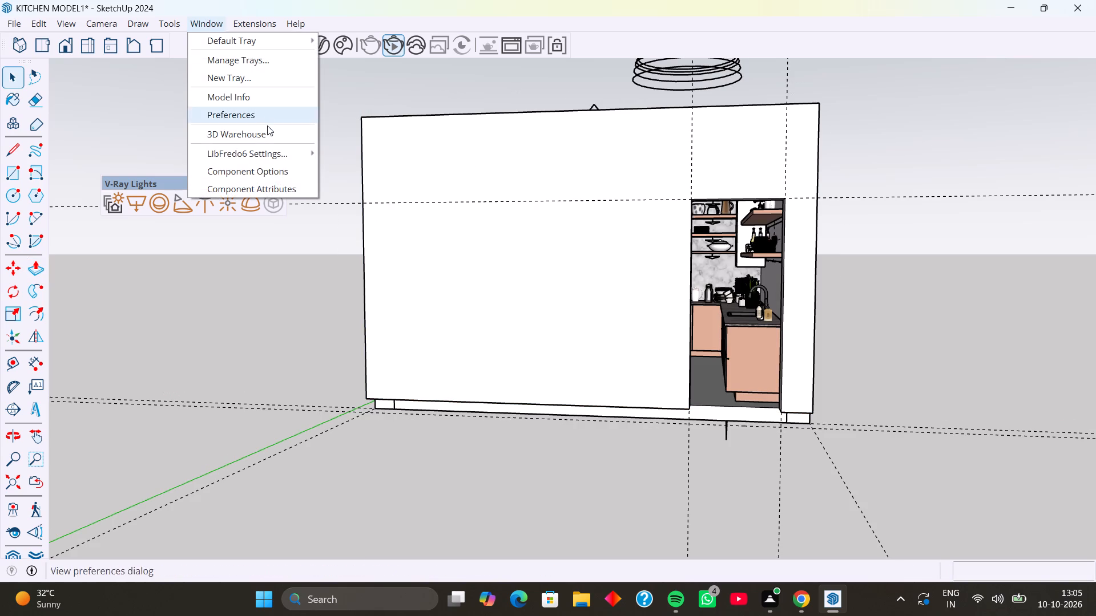
pyautogui.click(269, 134)
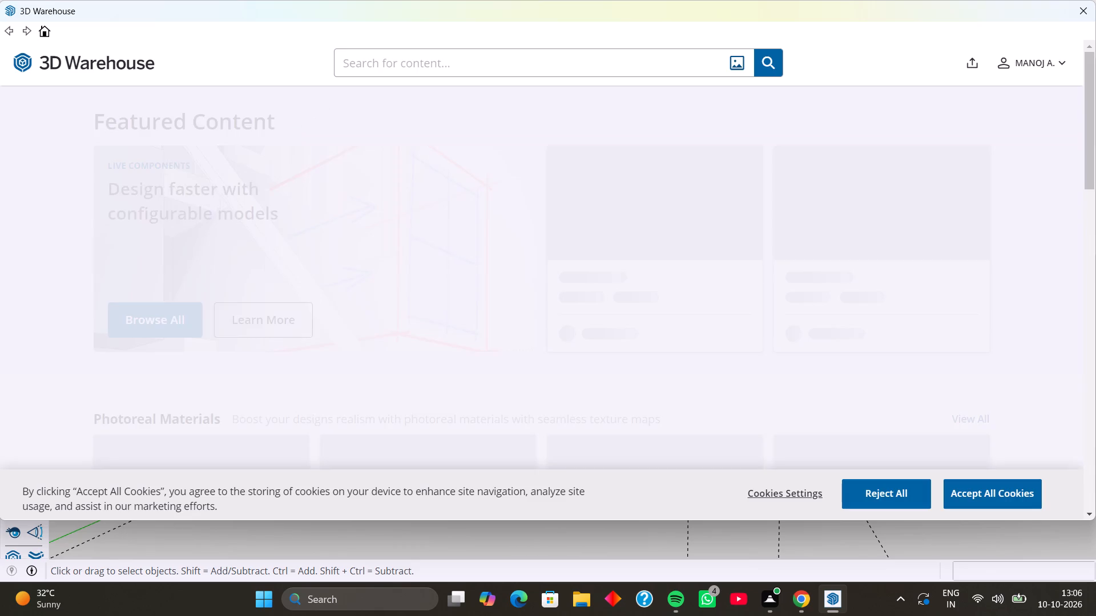
pyautogui.click(390, 60)
pyautogui.write('door')
pyautogui.press('Return')
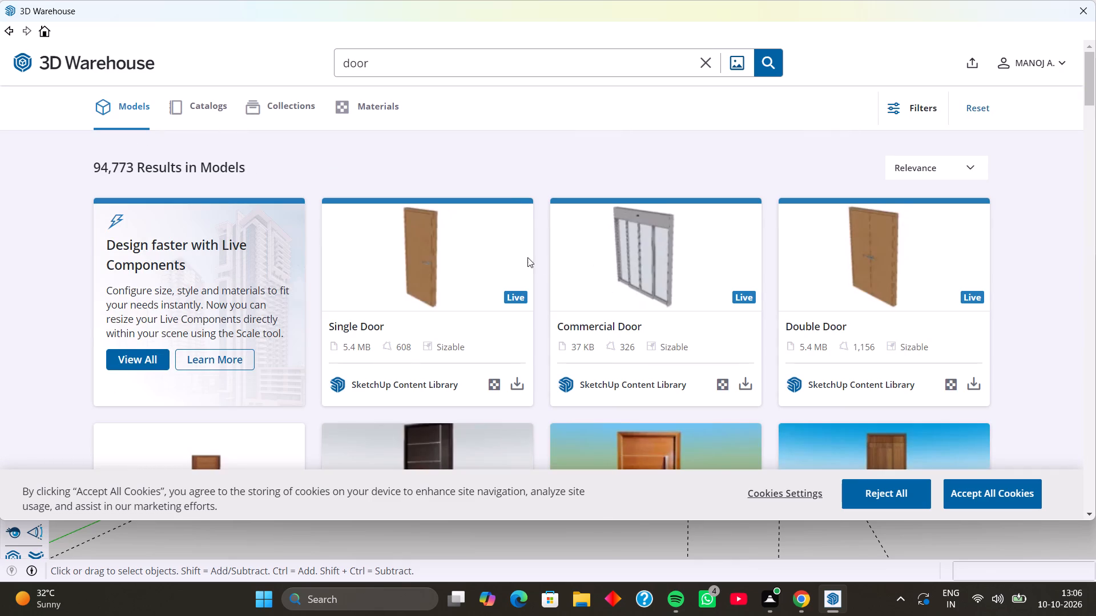
# Browse the door search results for a model suited to the new kitchen opening.
pyautogui.scroll(-3, 500, 256)
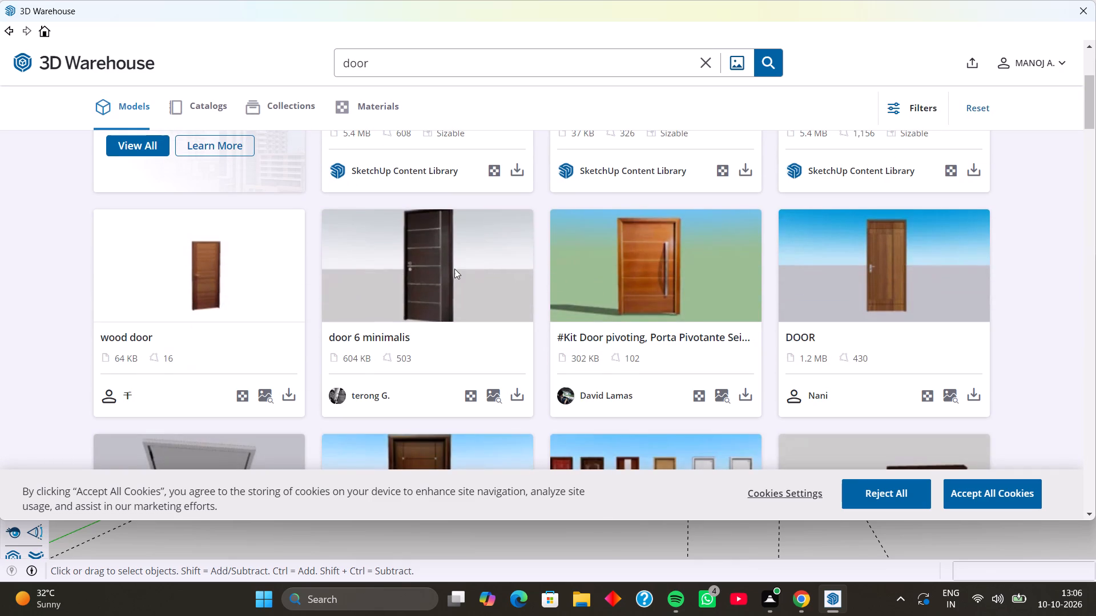
pyautogui.scroll(-6, 451, 265)
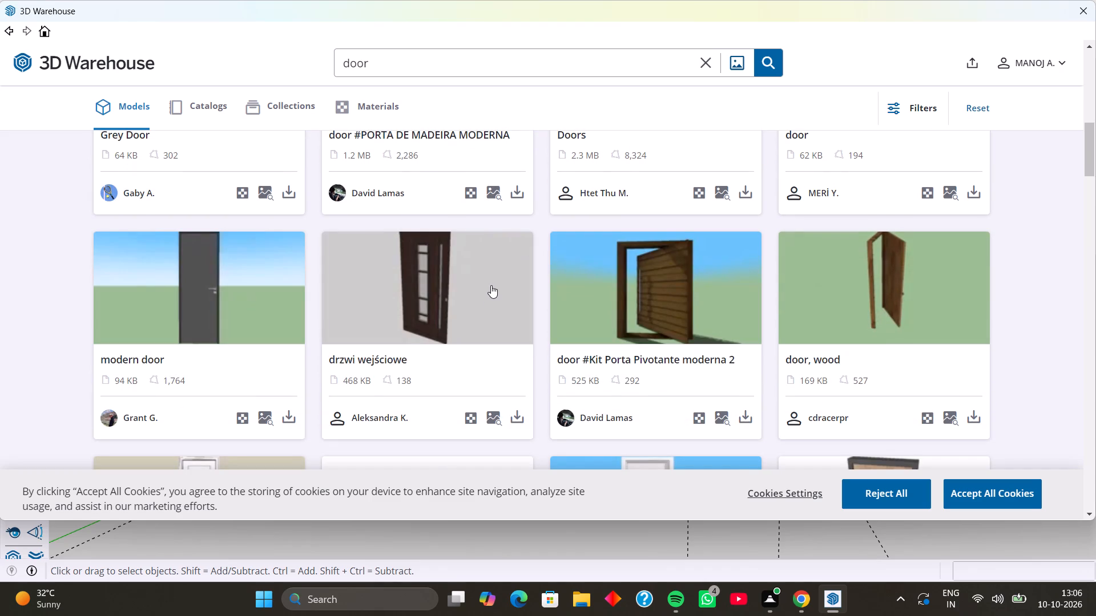
pyautogui.scroll(-5, 491, 285)
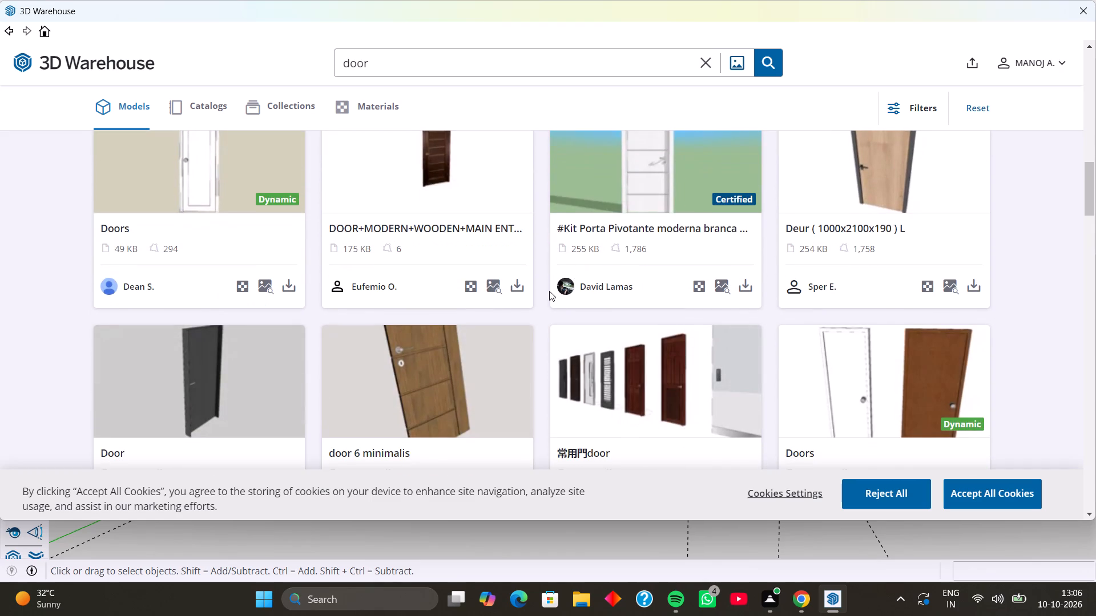
pyautogui.scroll(-5, 560, 281)
pyautogui.scroll(-3, 446, 265)
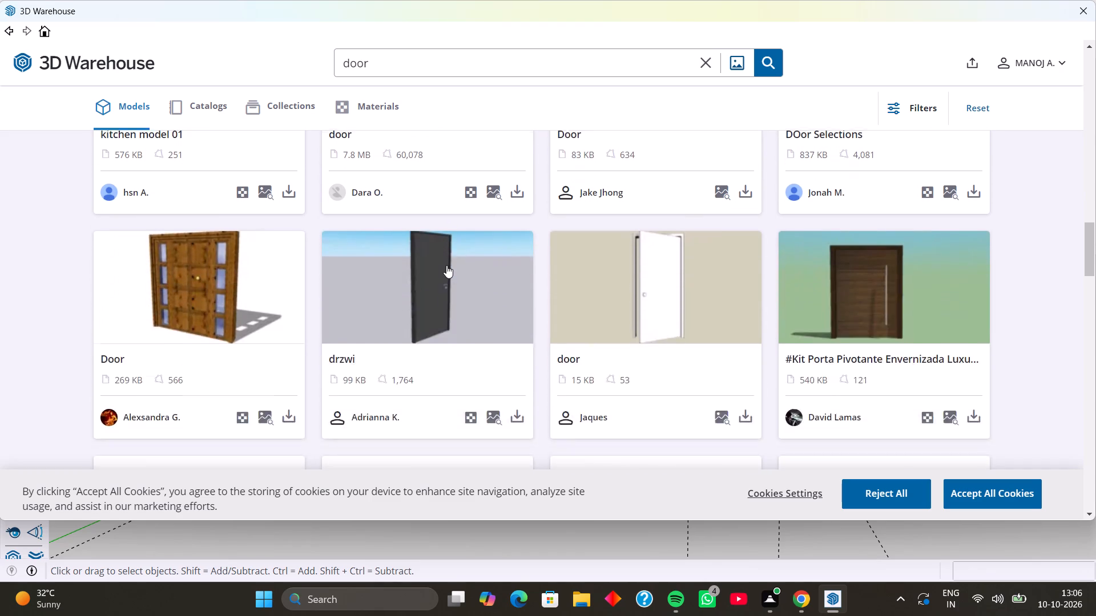
pyautogui.scroll(-4, 554, 282)
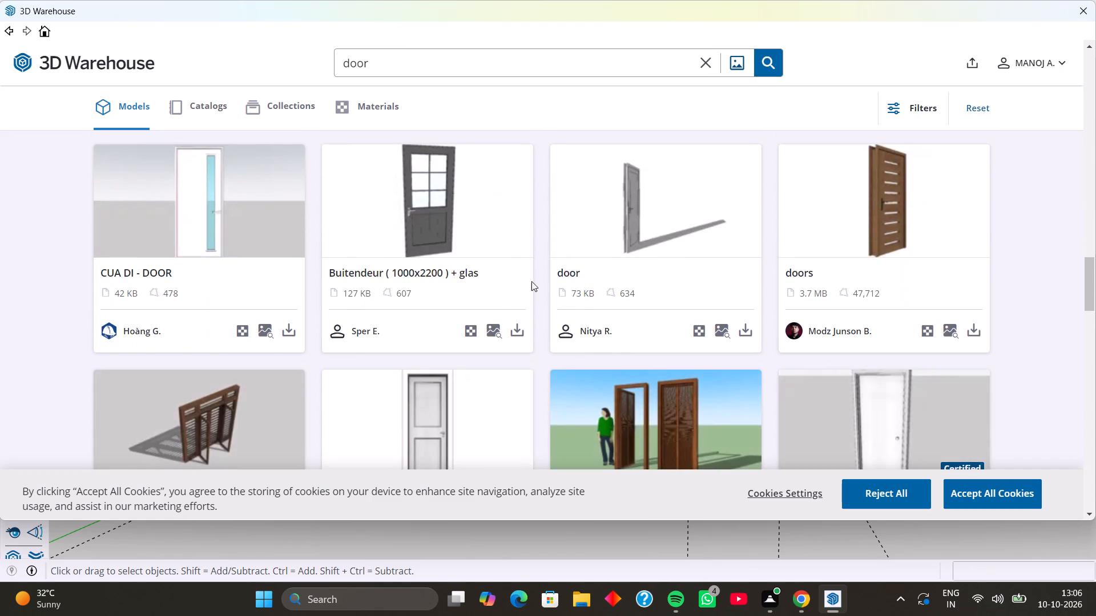
pyautogui.scroll(-3, 478, 286)
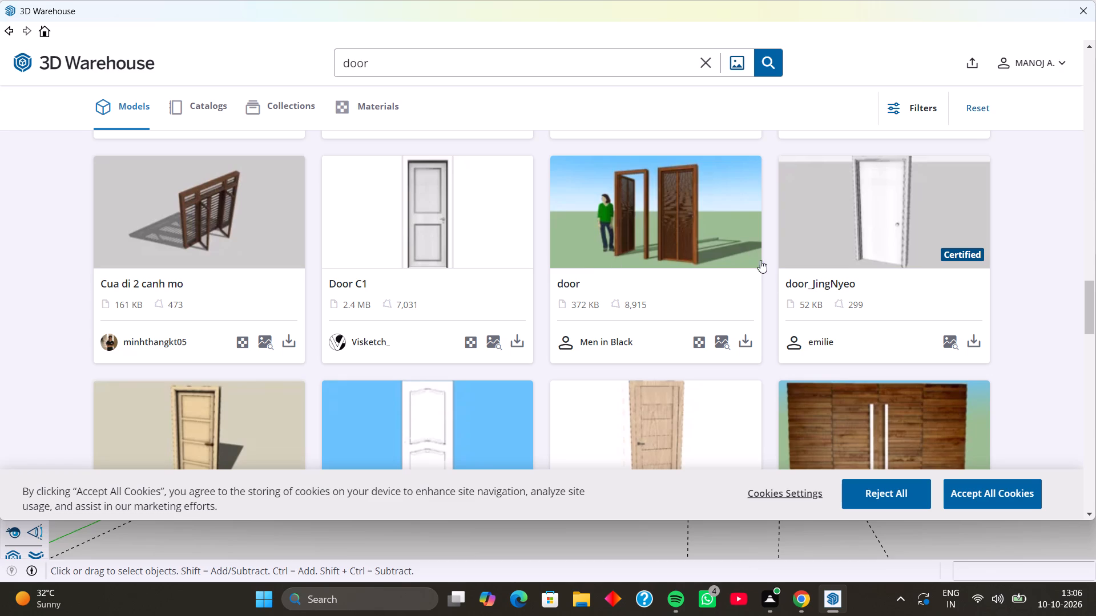
pyautogui.scroll(-4, 563, 281)
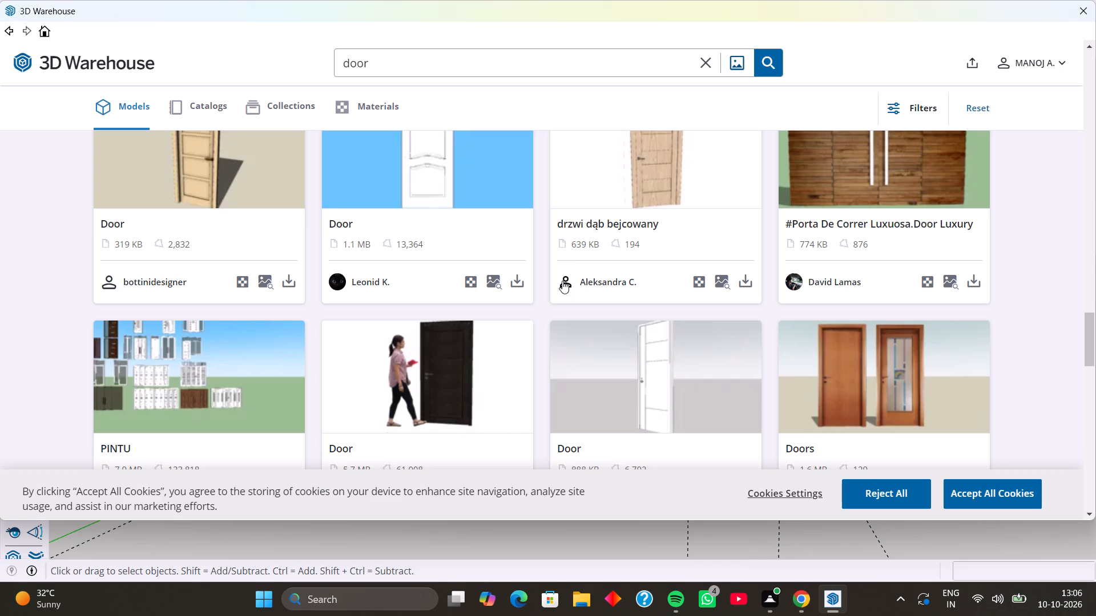
pyautogui.scroll(3, 609, 285)
pyautogui.scroll(1, 723, 264)
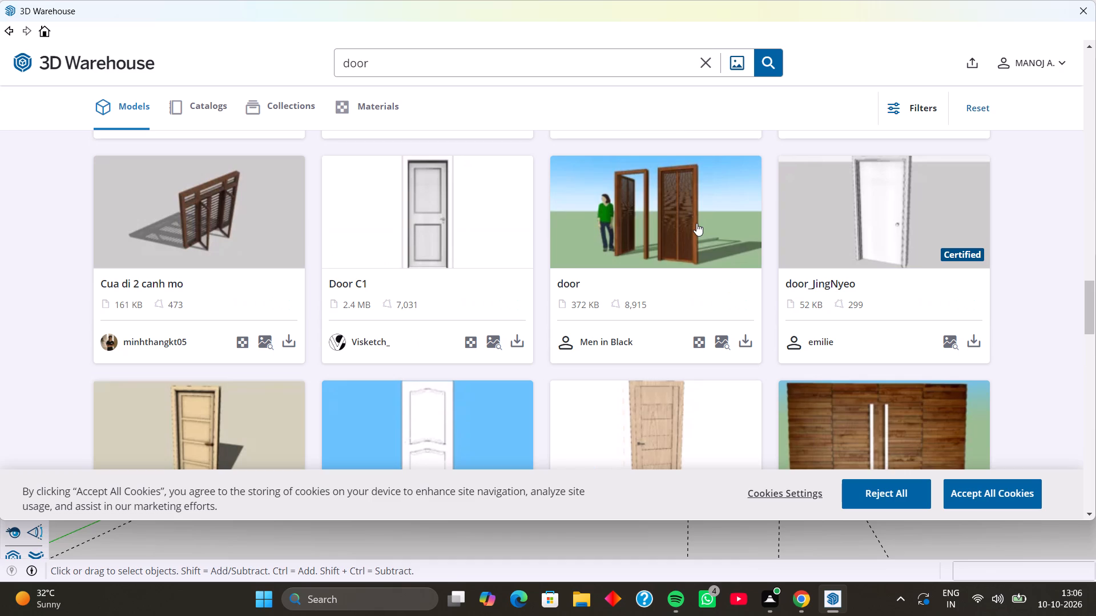
pyautogui.scroll(5, 546, 260)
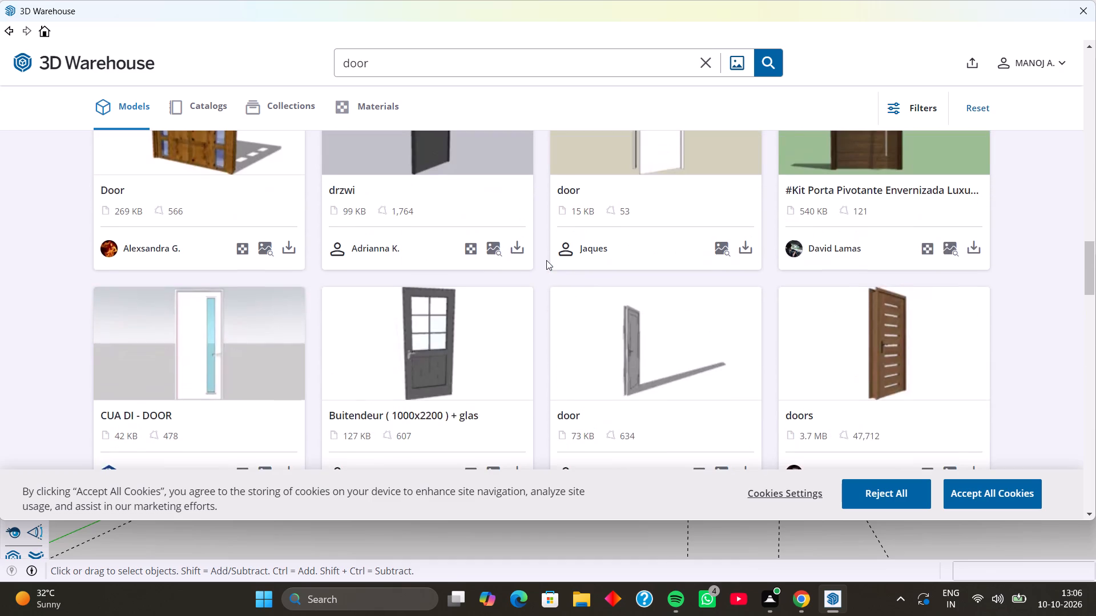
pyautogui.scroll(4, 546, 260)
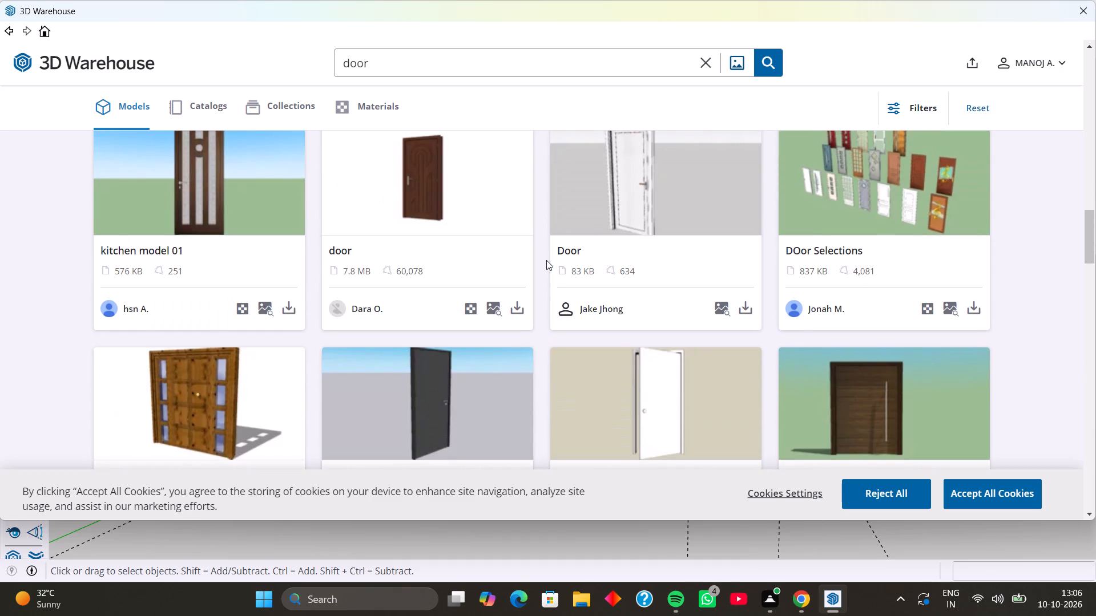
pyautogui.scroll(3, 546, 260)
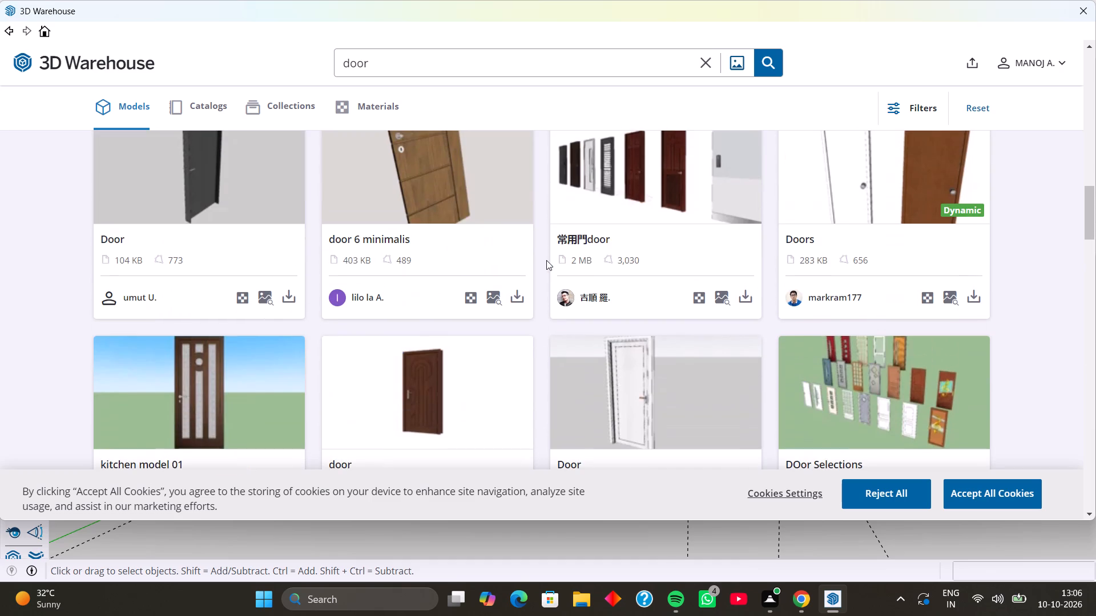
pyautogui.scroll(-3, 613, 270)
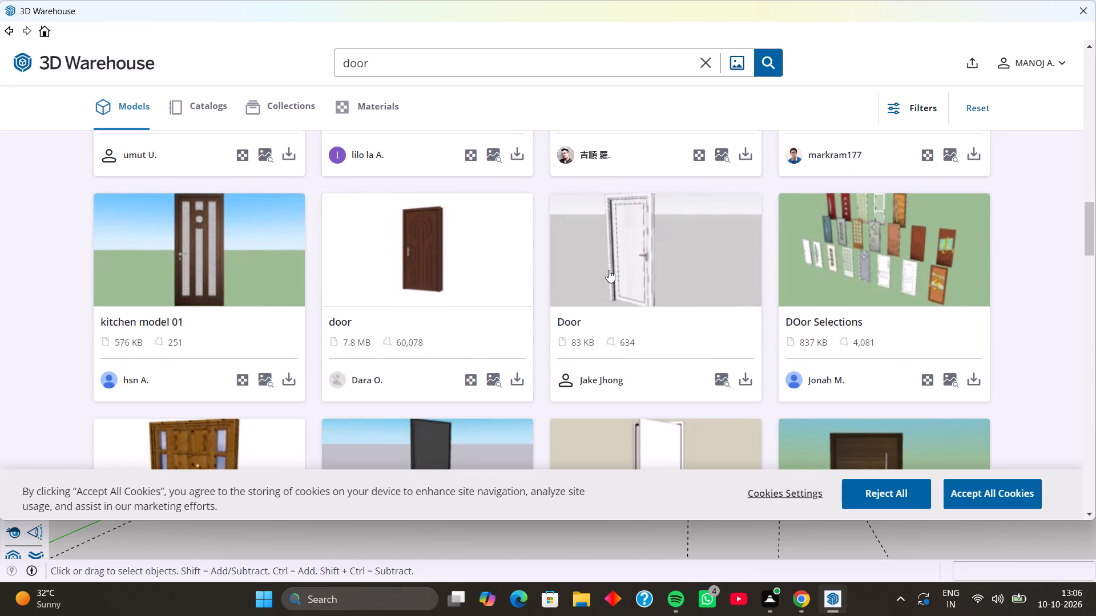
pyautogui.scroll(-9, 609, 270)
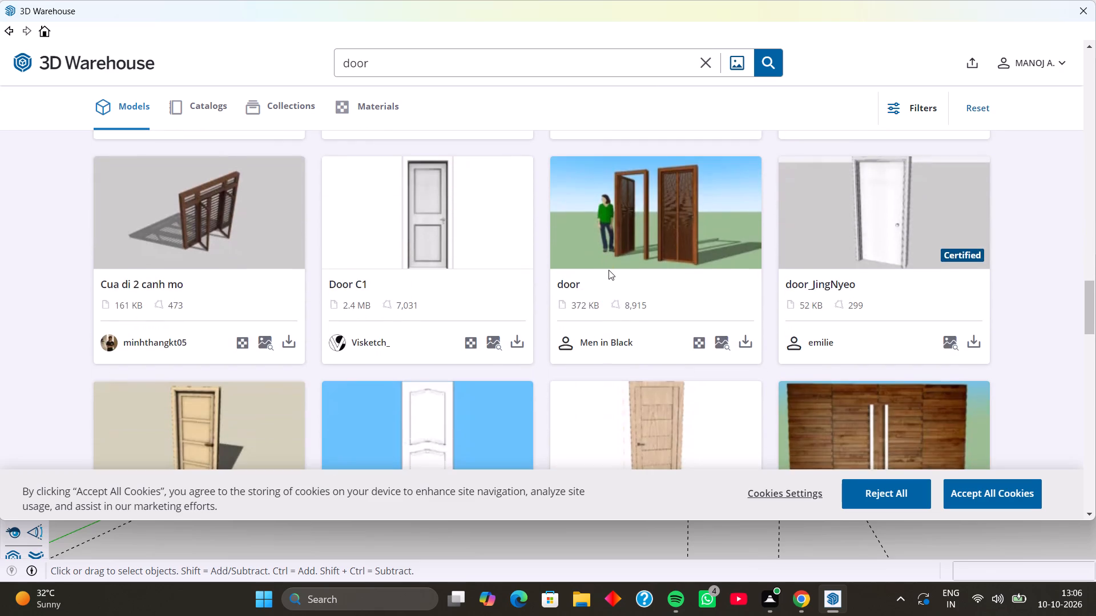
pyautogui.scroll(-8, 609, 270)
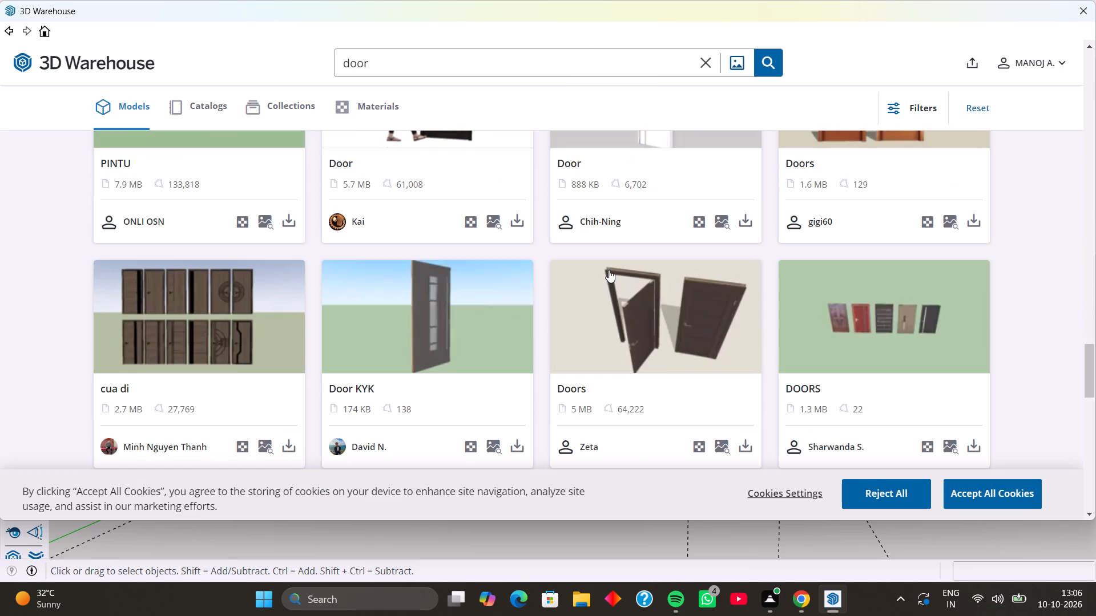
pyautogui.scroll(-6, 609, 270)
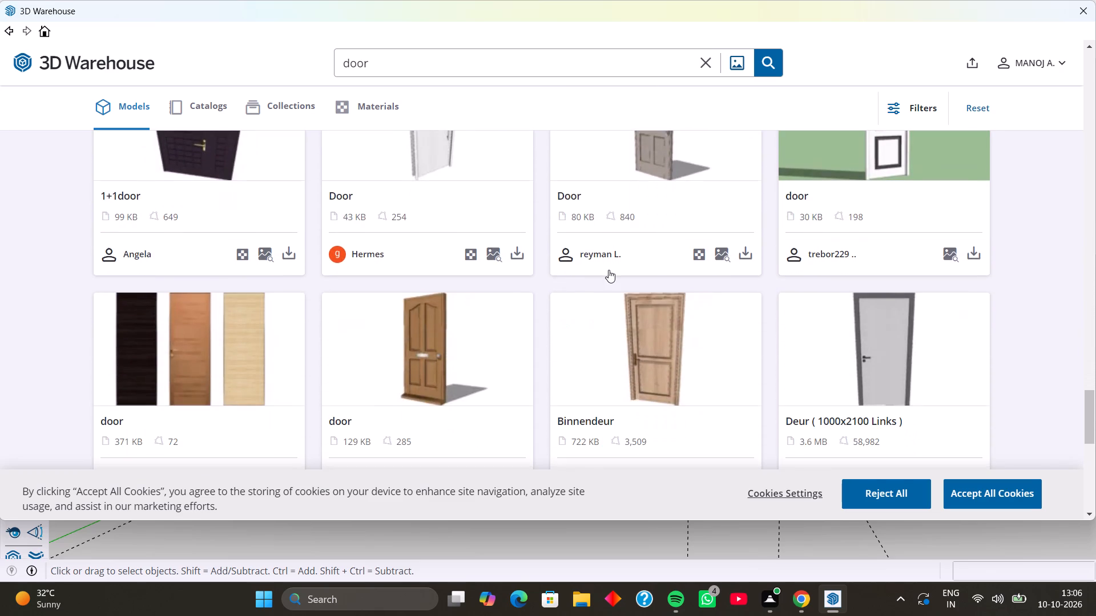
pyautogui.scroll(-4, 609, 270)
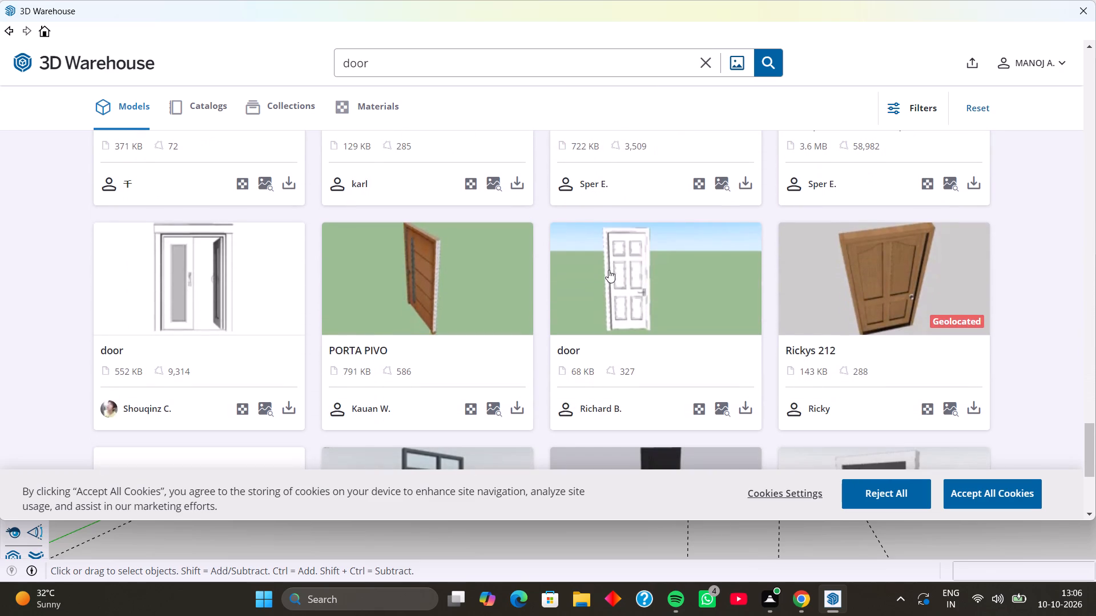
pyautogui.scroll(-3, 609, 270)
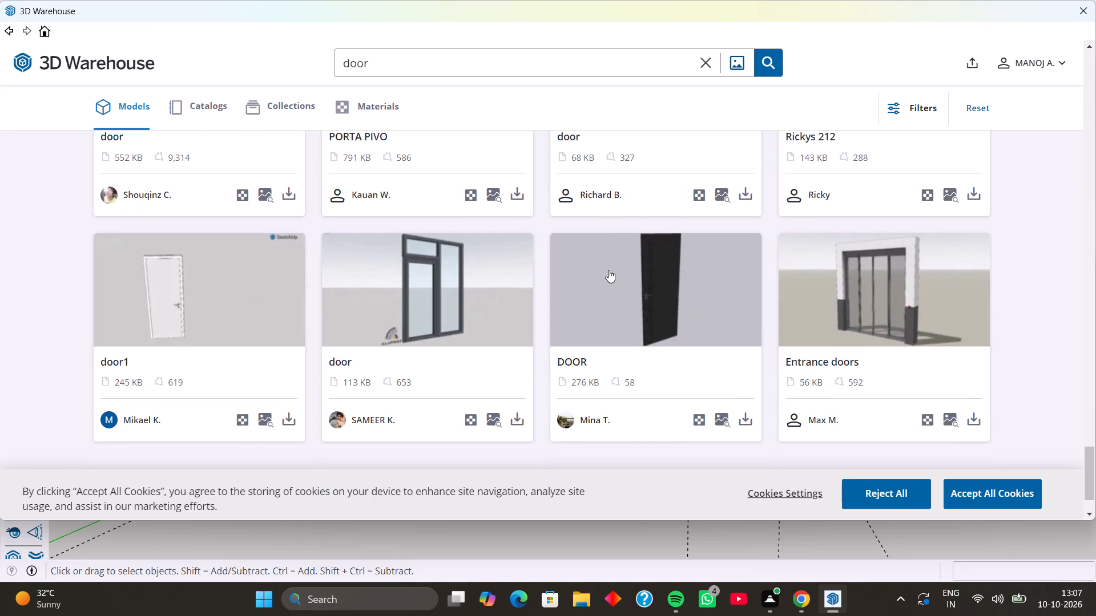
# Load the PORTA PIVO door into the model and place it at the lower left corner of the wall opening.
pyautogui.click(515, 191)
pyautogui.click(498, 284)
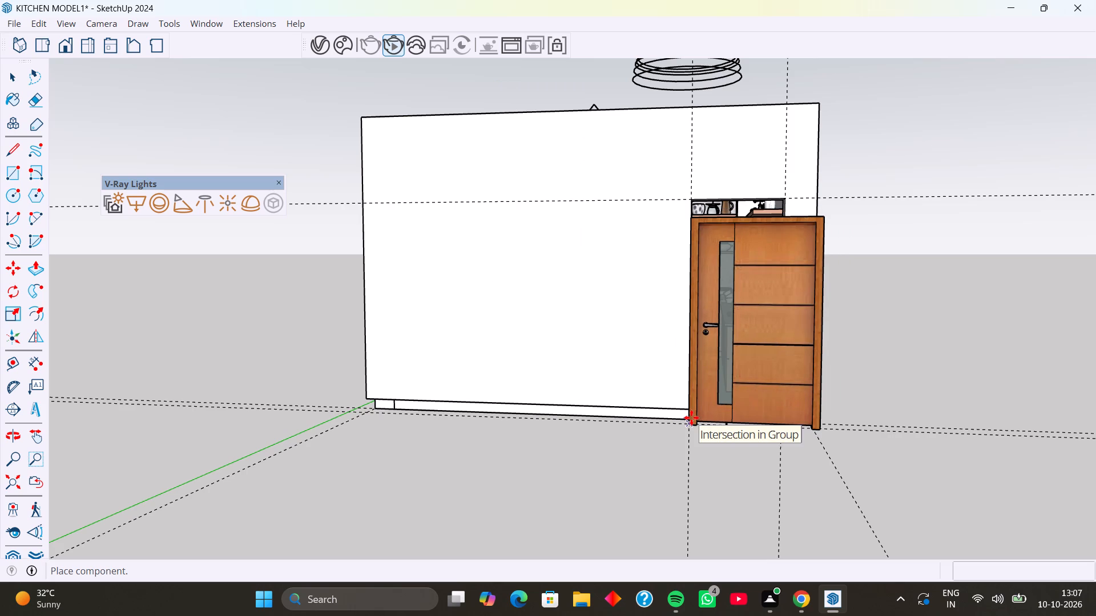
pyautogui.click(694, 407)
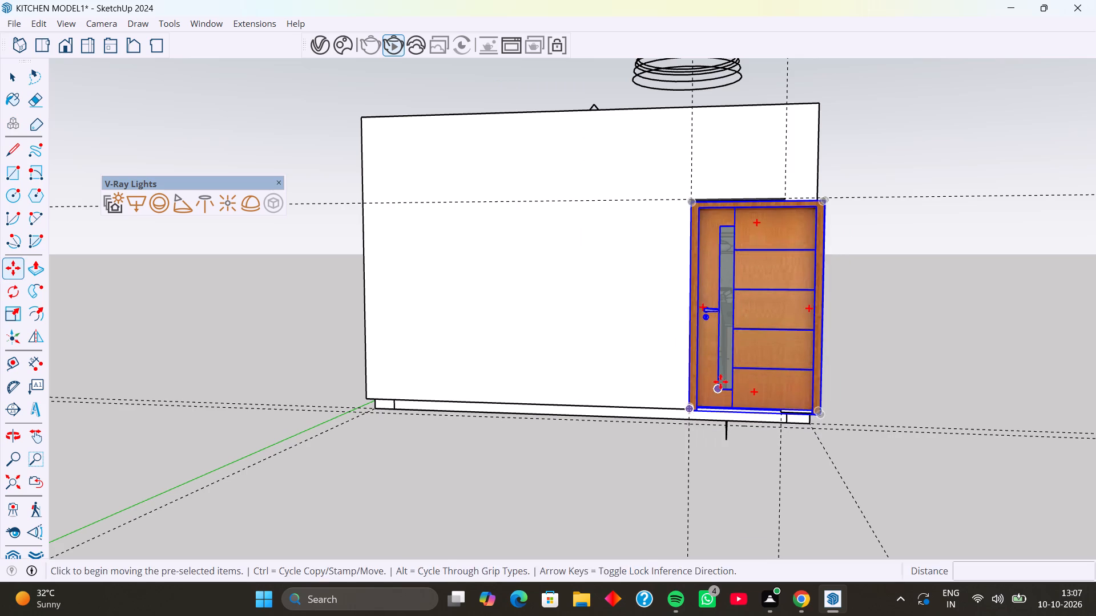
# Scale the door's width by about 0.71 along the red axis to fit the opening, with back edges displayed.
pyautogui.moveTo(720, 382); pyautogui.dragTo(681, 433, button='middle')
pyautogui.moveTo(684, 426); pyautogui.dragTo(708, 422, button='middle')
pyautogui.press('s')
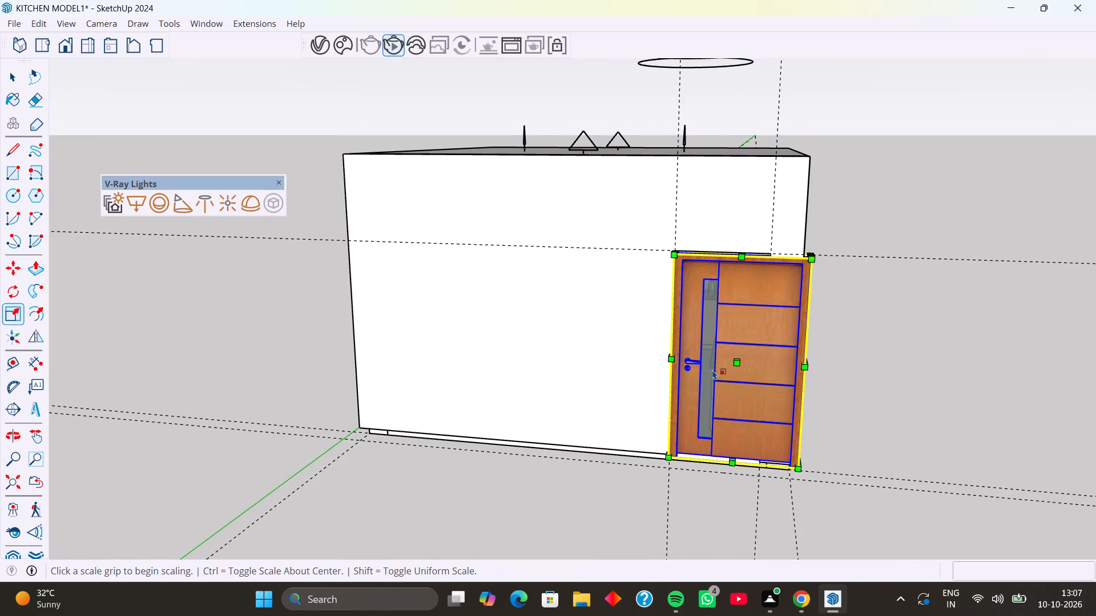
pyautogui.moveTo(712, 336); pyautogui.dragTo(703, 394, button='middle')
pyautogui.moveTo(703, 383); pyautogui.dragTo(711, 359, button='middle')
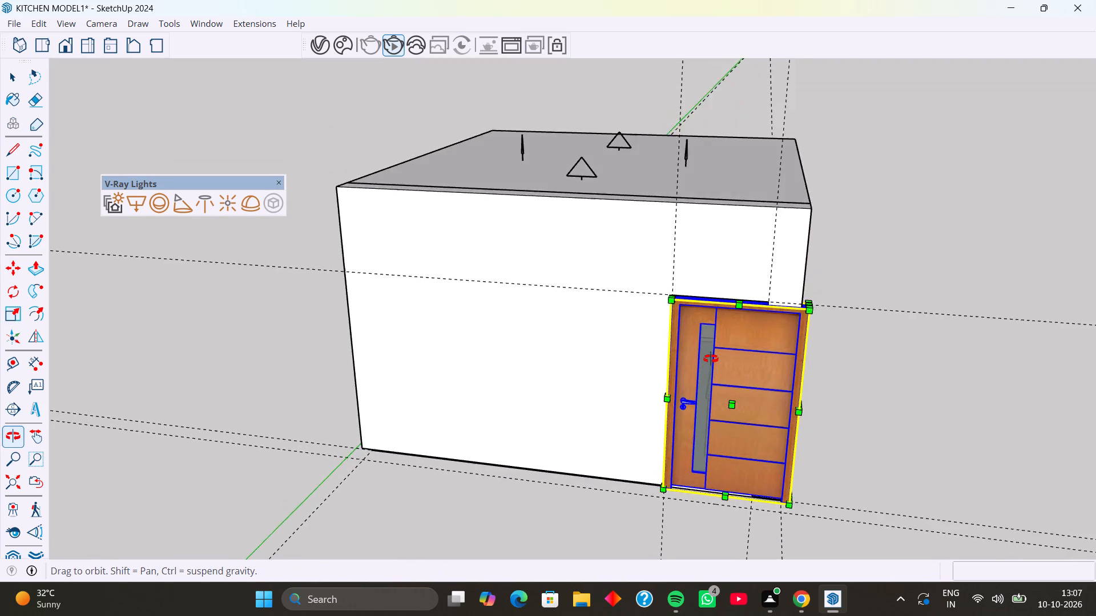
pyautogui.moveTo(711, 359); pyautogui.dragTo(718, 342, button='middle')
pyautogui.moveTo(748, 336); pyautogui.dragTo(558, 282, button='middle')
pyautogui.moveTo(584, 294); pyautogui.dragTo(469, 290, button='middle')
pyautogui.moveTo(471, 331); pyautogui.dragTo(581, 375, button='middle')
pyautogui.moveTo(514, 307); pyautogui.dragTo(653, 342, button='middle')
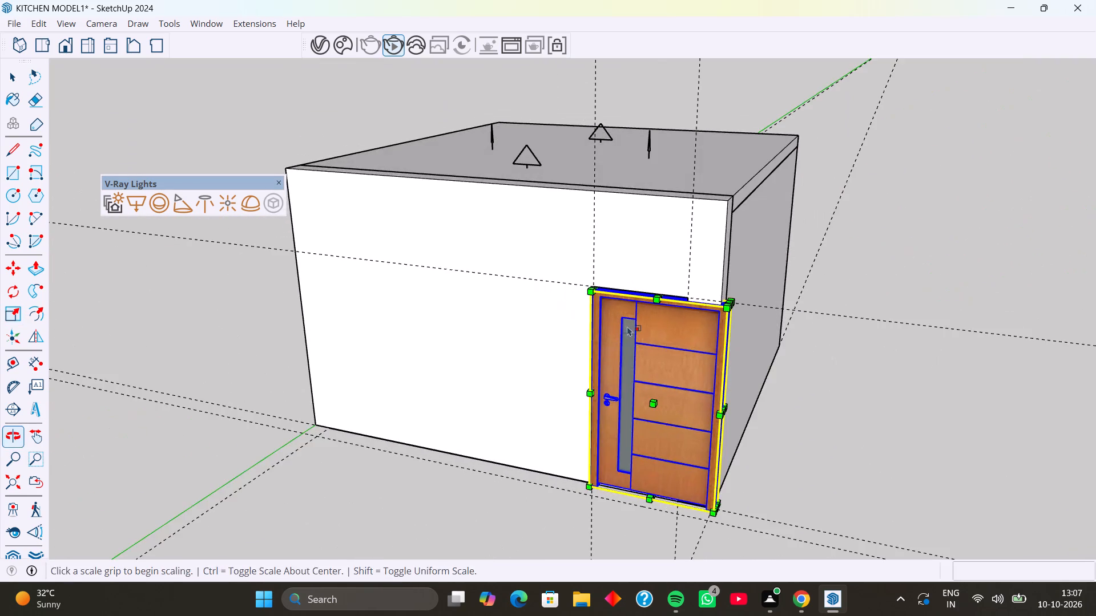
pyautogui.moveTo(625, 326); pyautogui.dragTo(732, 342, button='middle')
pyautogui.scroll(8, 697, 311)
pyautogui.moveTo(711, 329); pyautogui.dragTo(794, 342, button='middle')
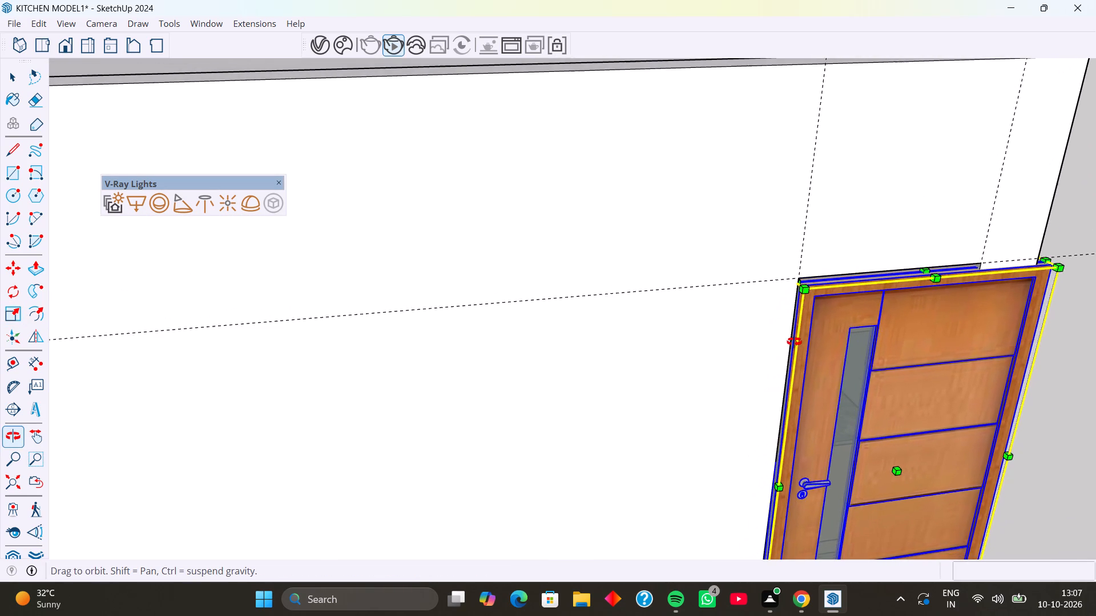
pyautogui.moveTo(794, 342); pyautogui.dragTo(411, 224, button='middle')
pyautogui.moveTo(444, 250); pyautogui.dragTo(376, 264, button='middle')
pyautogui.moveTo(401, 264); pyautogui.dragTo(406, 294, button='middle')
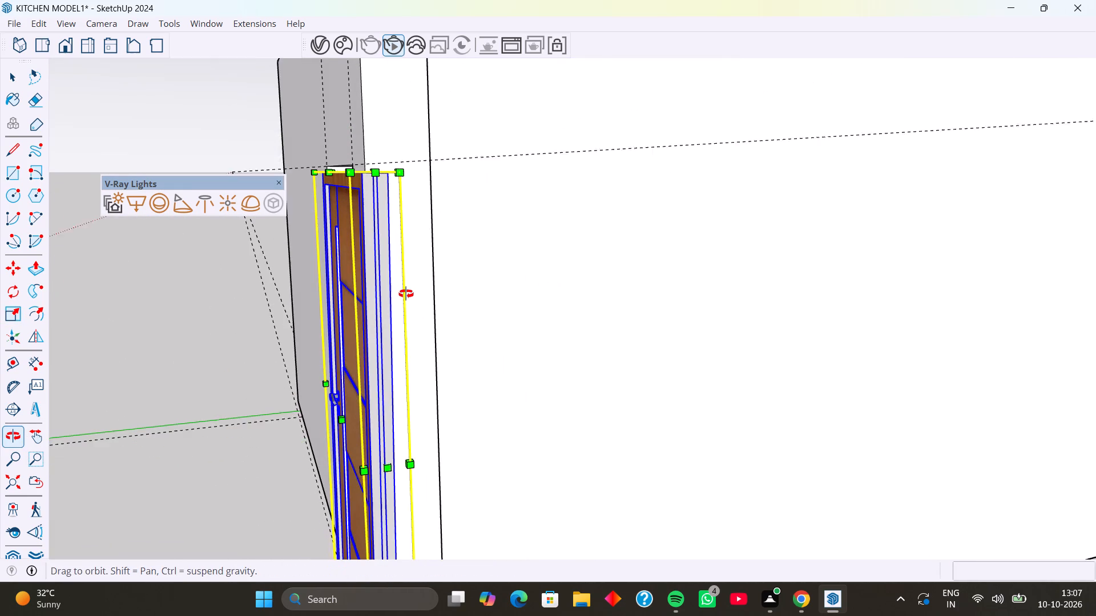
pyautogui.moveTo(406, 294); pyautogui.dragTo(532, 328, button='middle')
pyautogui.moveTo(468, 317); pyautogui.dragTo(573, 274, button='middle')
pyautogui.scroll(-3, 607, 243)
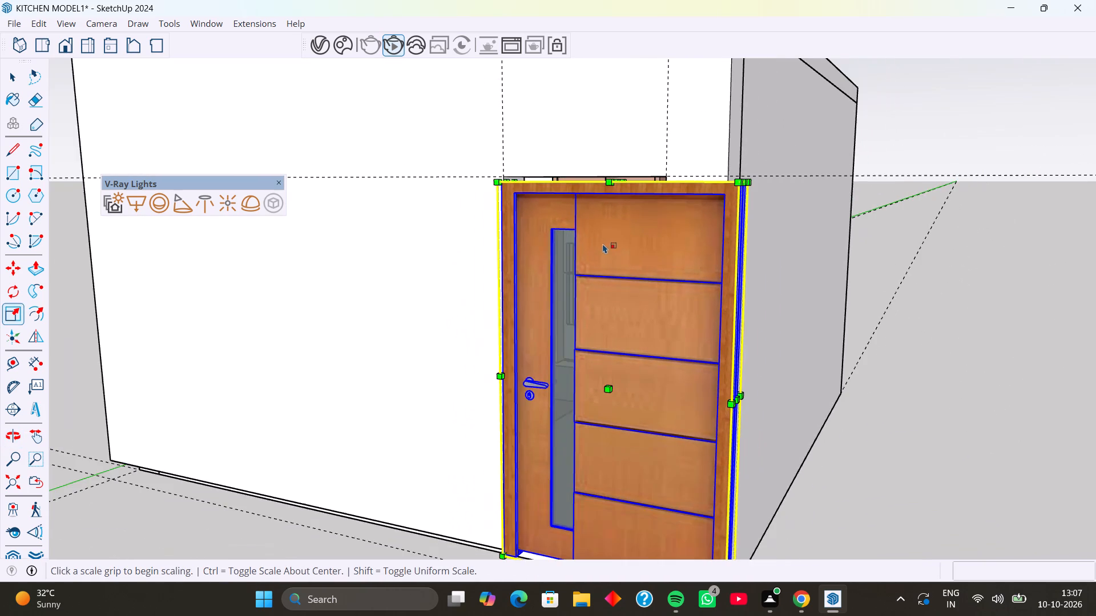
pyautogui.moveTo(588, 310); pyautogui.dragTo(650, 258, button='middle')
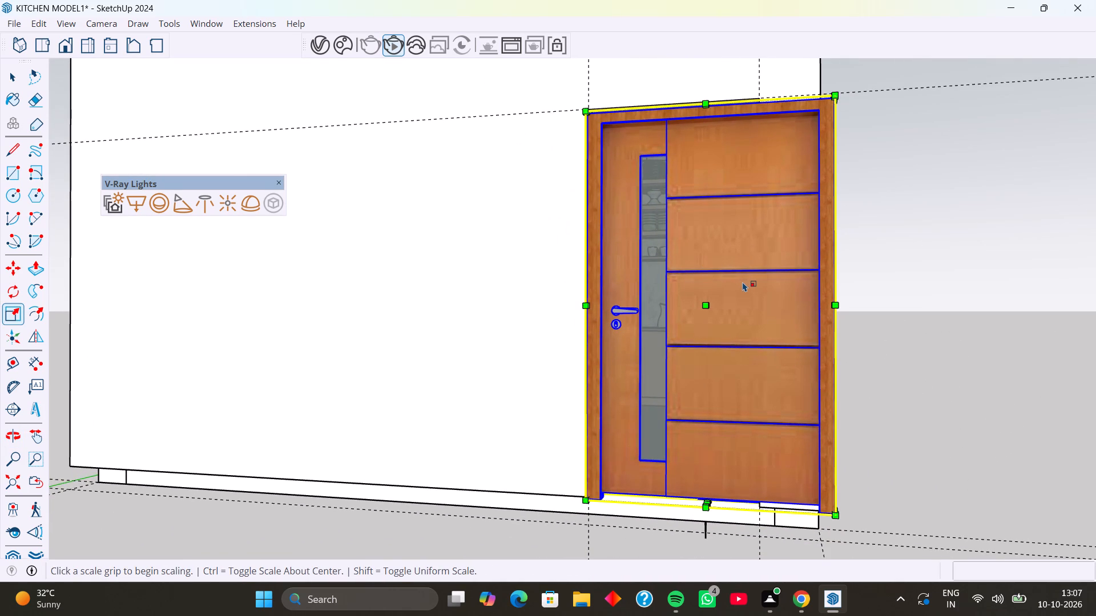
pyautogui.press('k')
pyautogui.moveTo(775, 340); pyautogui.dragTo(831, 342, button='middle')
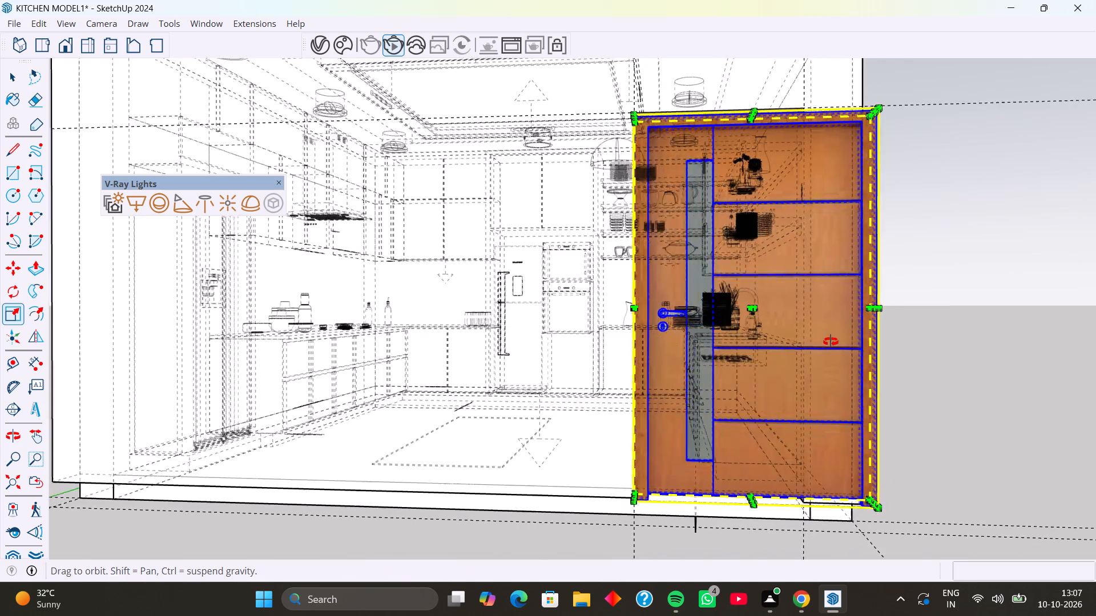
pyautogui.moveTo(831, 342); pyautogui.dragTo(841, 380, button='middle')
pyautogui.scroll(6, 873, 359)
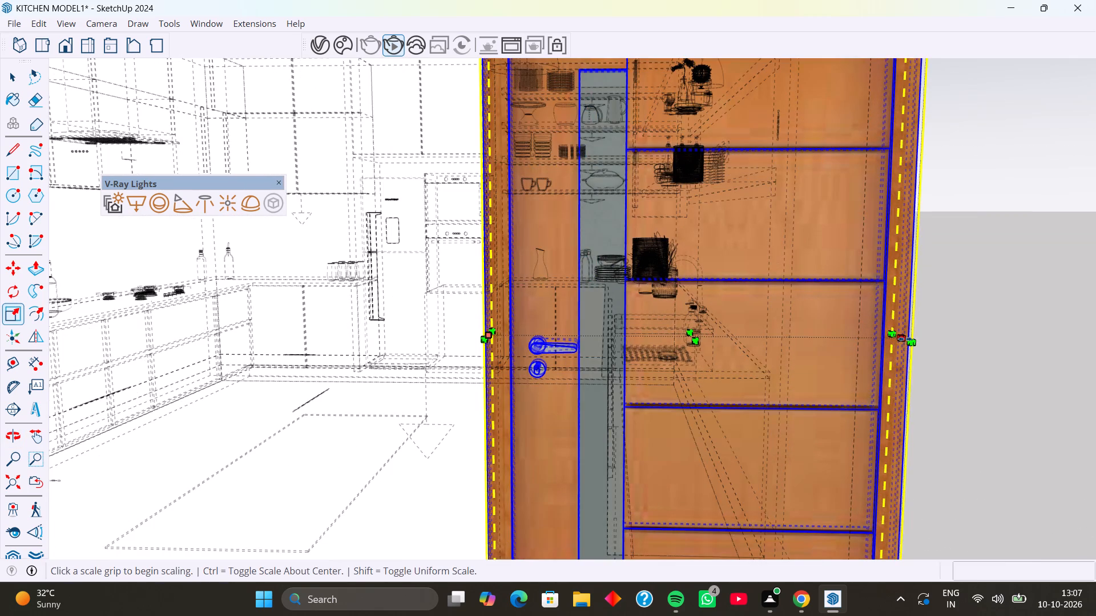
pyautogui.click(905, 339)
pyautogui.click(769, 347)
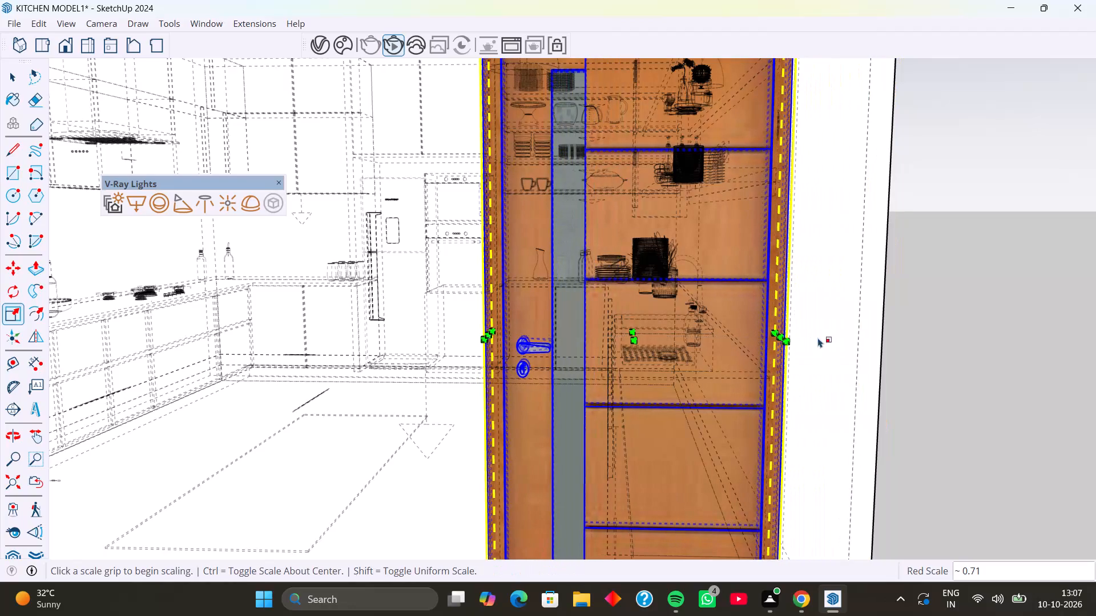
# Scale the door's height up to the top edge of the wall opening, turn off back edges, and deselect it.
pyautogui.scroll(-4, 656, 333)
pyautogui.moveTo(615, 260); pyautogui.dragTo(595, 341, button='middle')
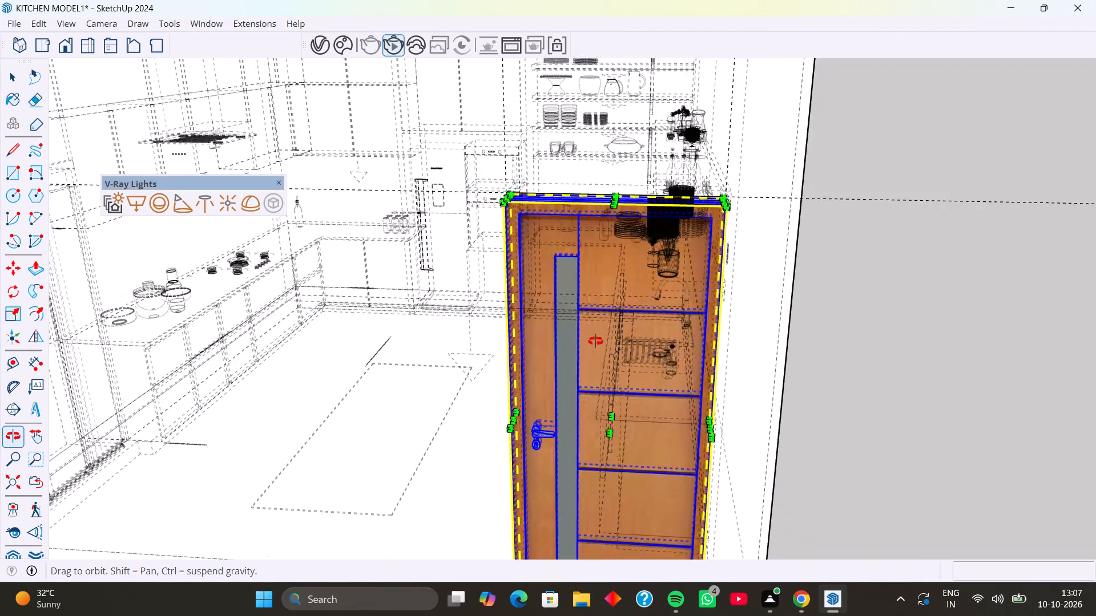
pyautogui.moveTo(595, 341); pyautogui.dragTo(595, 343, button='middle')
pyautogui.scroll(3, 607, 253)
pyautogui.moveTo(614, 252); pyautogui.dragTo(646, 257, button='middle')
pyautogui.scroll(5, 656, 229)
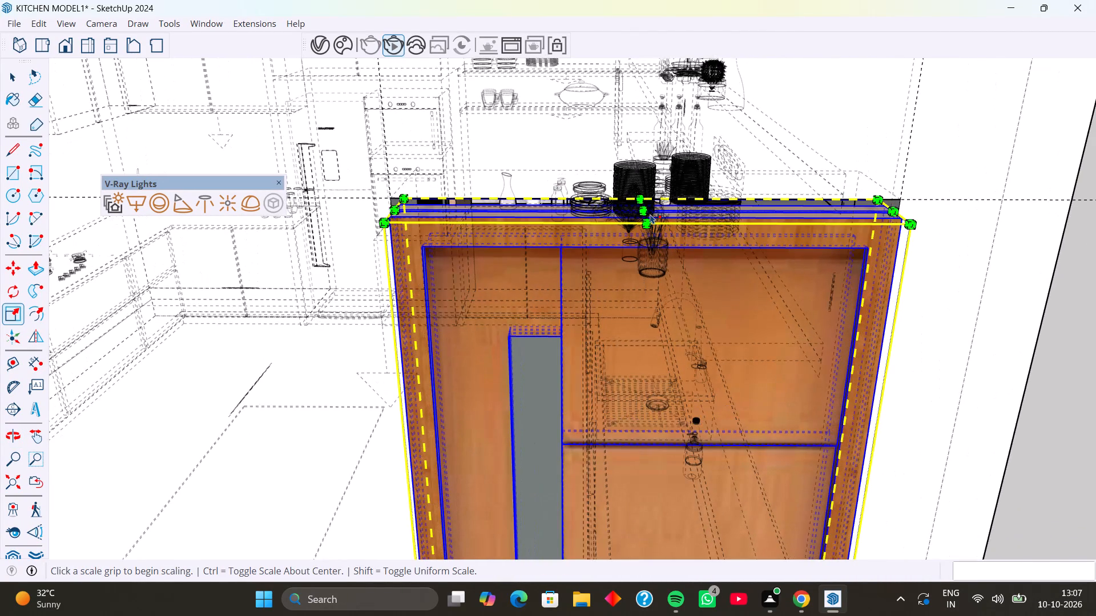
pyautogui.click(643, 209)
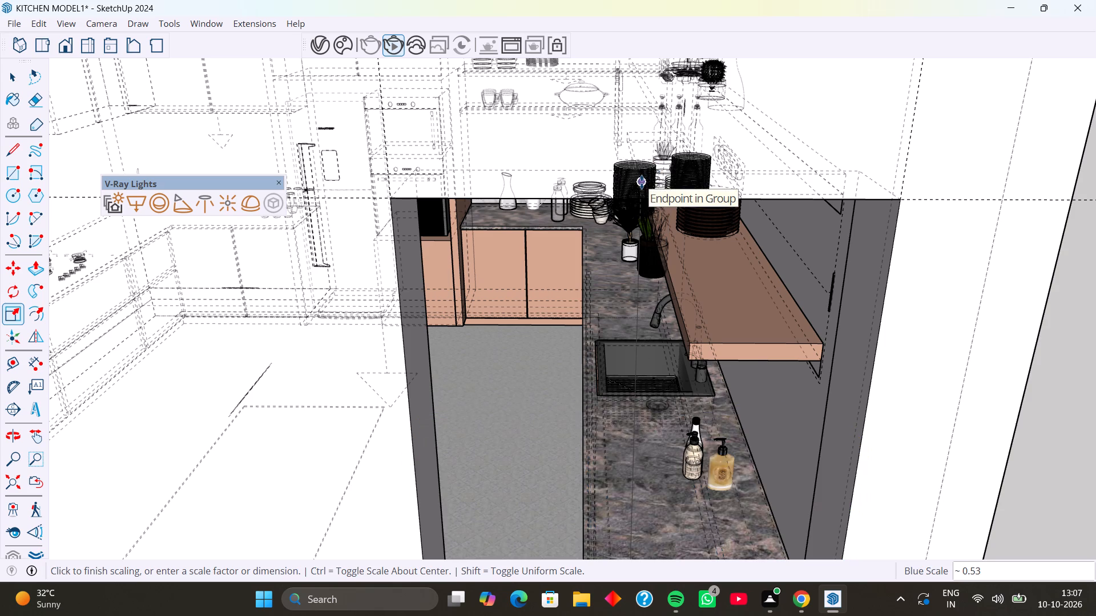
pyautogui.press('k')
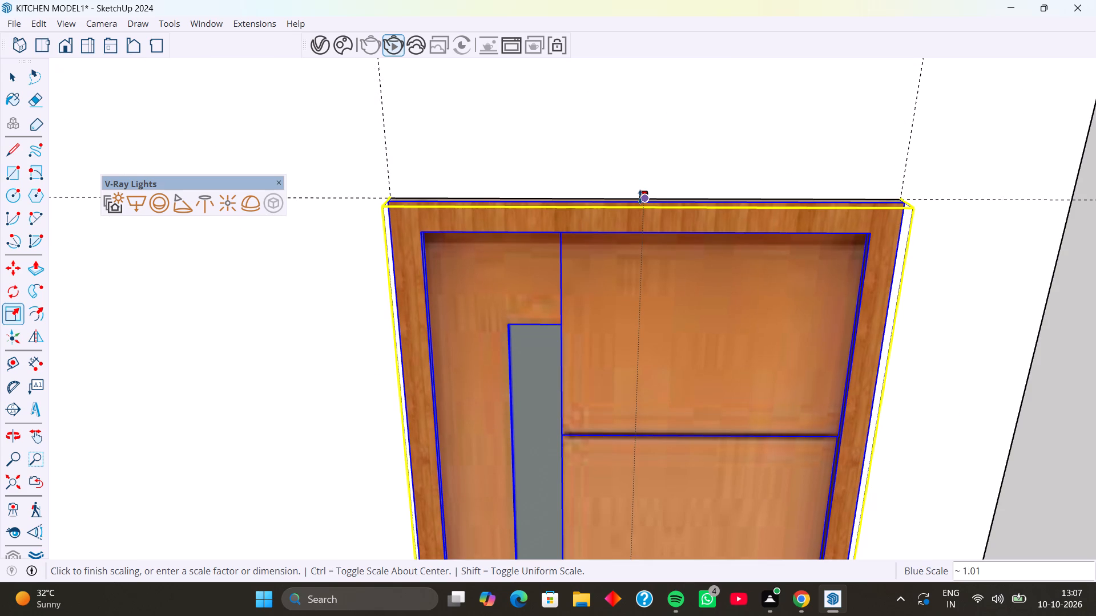
pyautogui.click(640, 197)
pyautogui.scroll(-9, 499, 219)
pyautogui.moveTo(616, 313); pyautogui.dragTo(605, 189, button='middle')
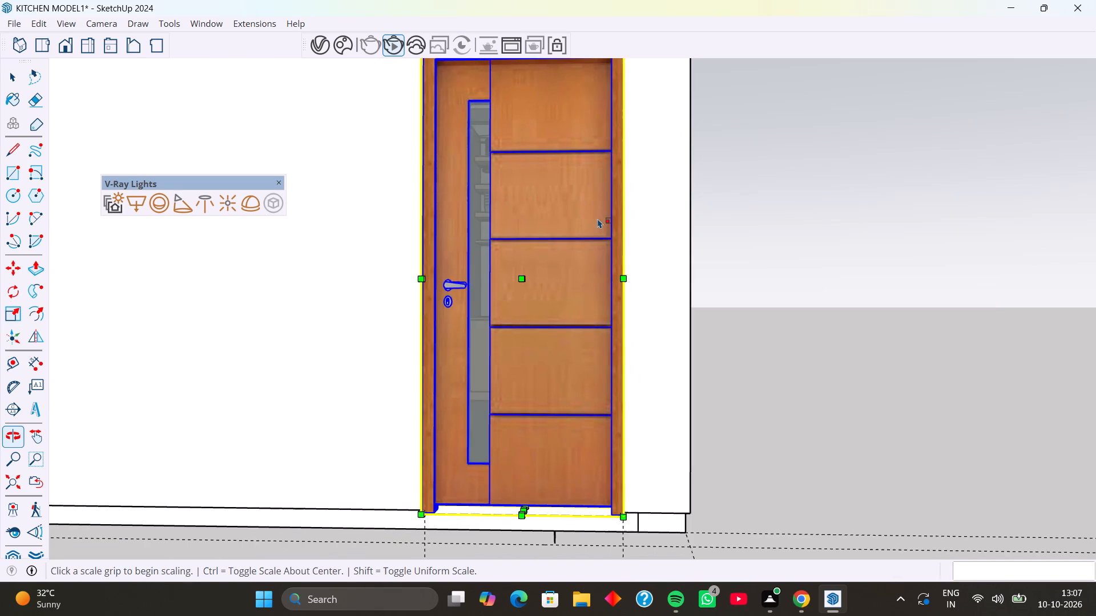
pyautogui.scroll(-3, 585, 303)
pyautogui.press('space')
pyautogui.click(753, 385)
# Hide the front wall group around the door and dismiss the chat notification.
pyautogui.moveTo(498, 364); pyautogui.dragTo(498, 375, button='middle')
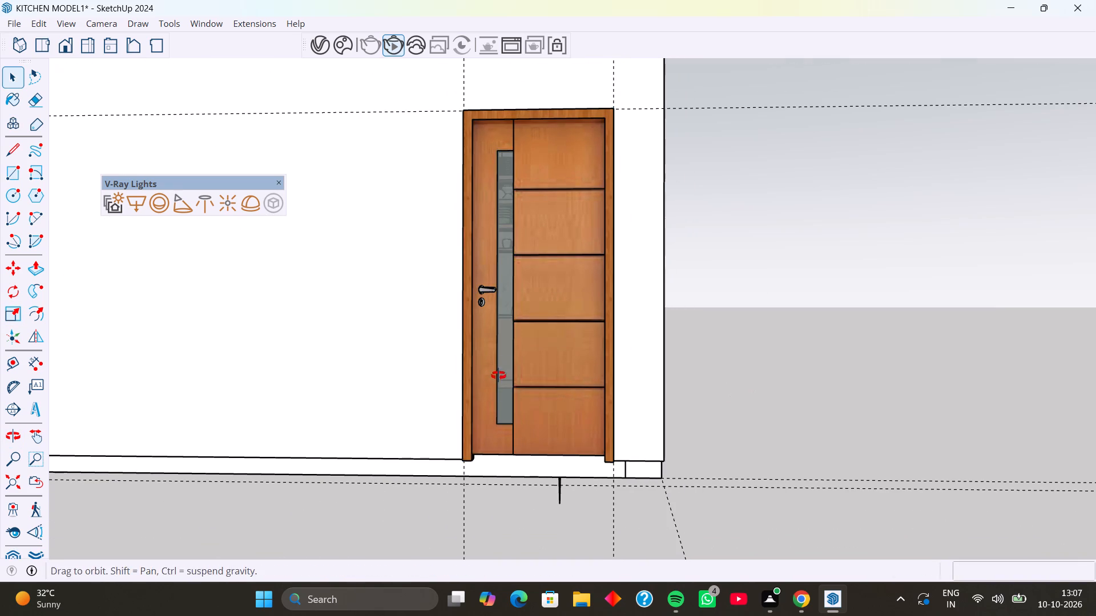
pyautogui.moveTo(498, 375); pyautogui.dragTo(496, 388, button='middle')
pyautogui.scroll(6, 493, 321)
pyautogui.moveTo(490, 318); pyautogui.dragTo(614, 415, button='middle')
pyautogui.moveTo(619, 298); pyautogui.dragTo(583, 370, button='middle')
pyautogui.scroll(-10, 575, 261)
pyautogui.moveTo(554, 241); pyautogui.dragTo(370, 318, button='middle')
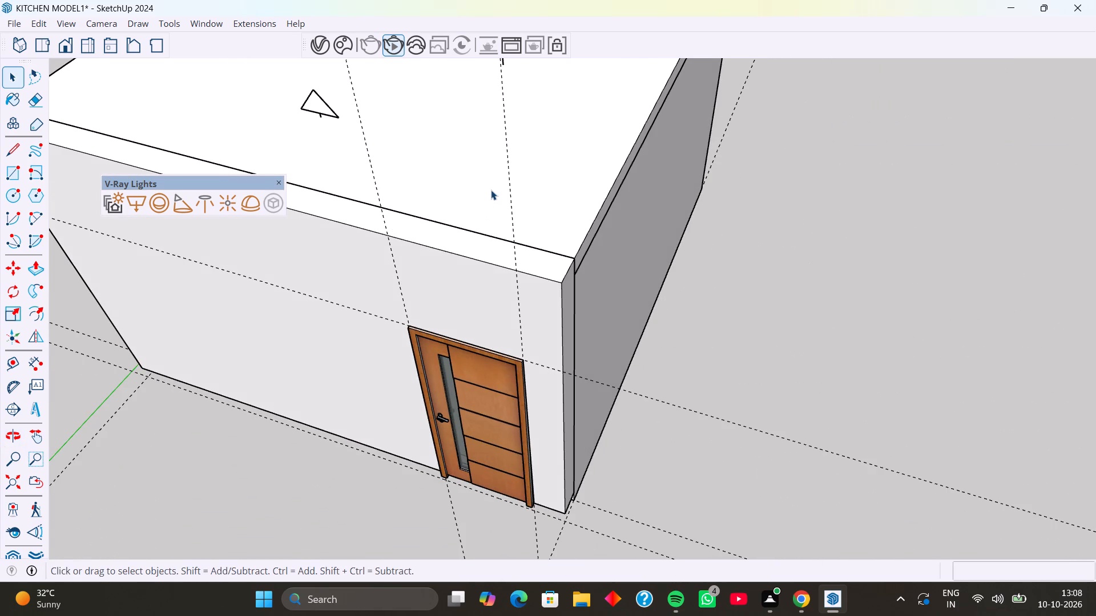
pyautogui.click(491, 190)
pyautogui.scroll(-4, 478, 266)
pyautogui.click(479, 281)
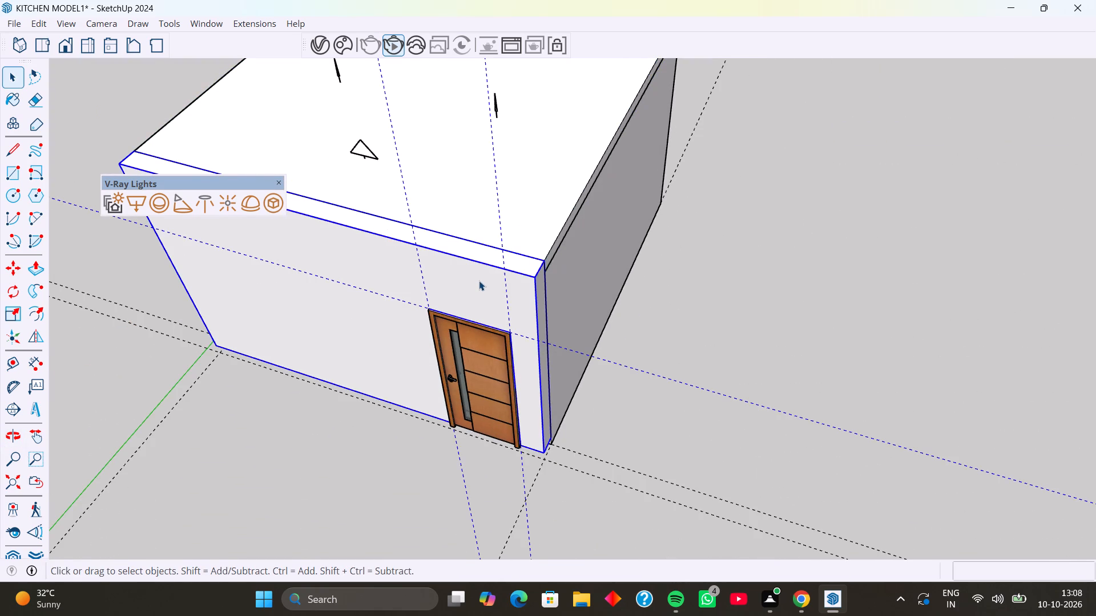
pyautogui.rightClick(479, 281)
pyautogui.click(550, 52)
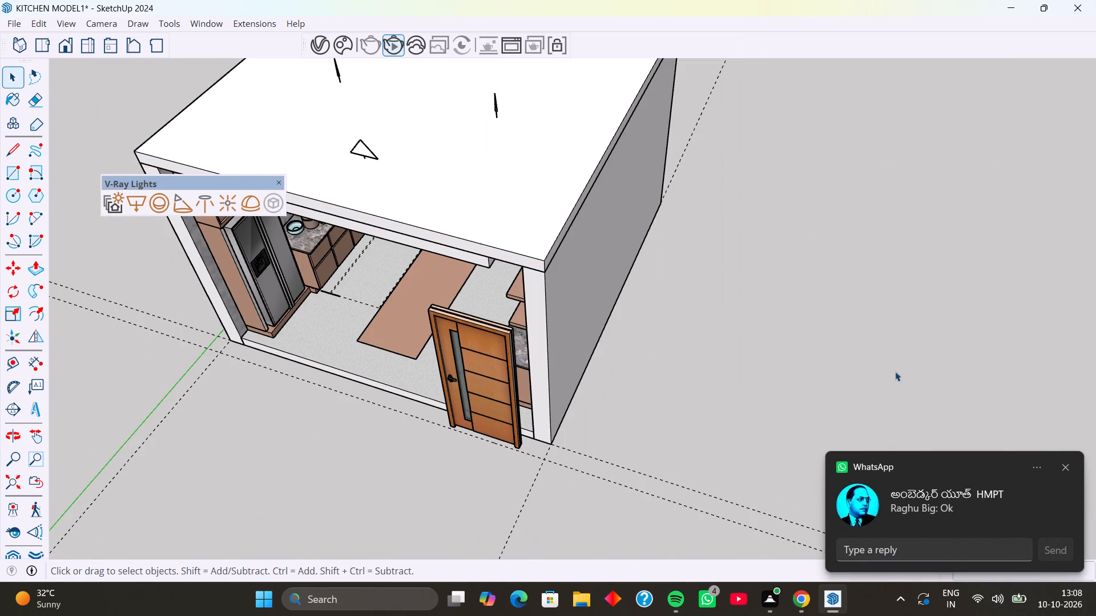
pyautogui.click(1069, 464)
pyautogui.scroll(-1, 611, 320)
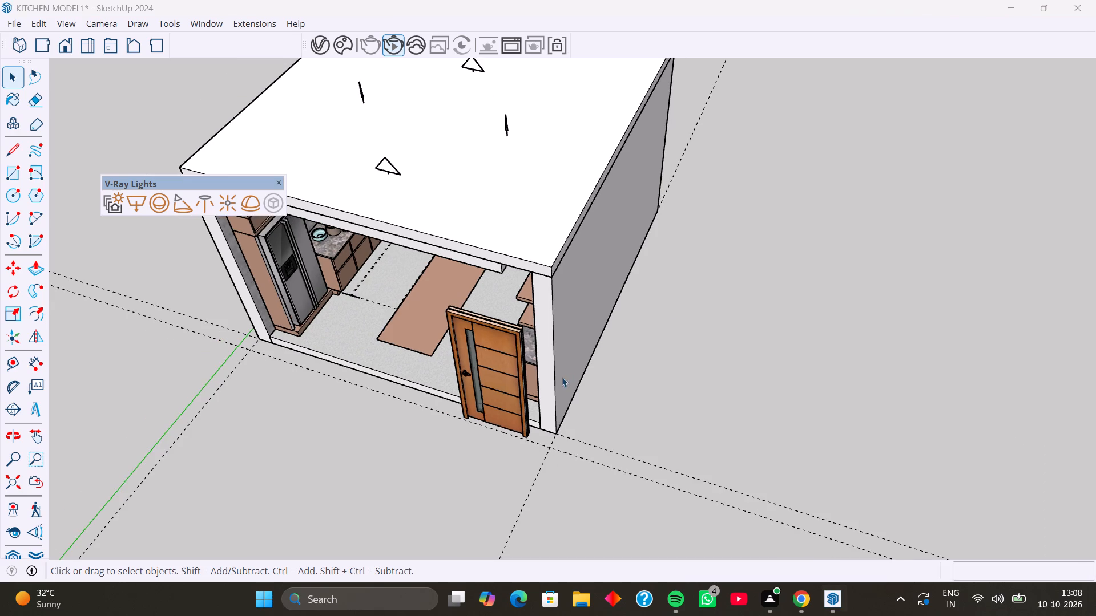
# Move the door about 4 11/16" along the green axis into the wall thickness from its bottom frame corner, and deselect it.
pyautogui.moveTo(562, 377); pyautogui.dragTo(481, 383, button='middle')
pyautogui.scroll(8, 491, 424)
pyautogui.moveTo(513, 425); pyautogui.dragTo(414, 409, button='middle')
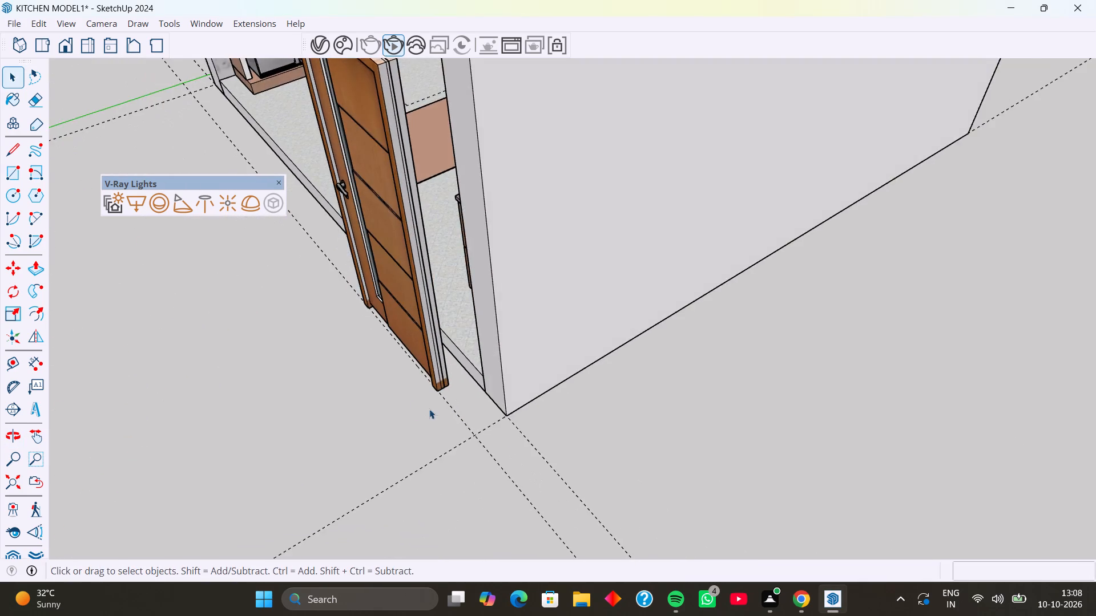
pyautogui.scroll(2, 429, 409)
pyautogui.moveTo(417, 408); pyautogui.dragTo(400, 404, button='middle')
pyautogui.moveTo(485, 397); pyautogui.dragTo(428, 387, button='middle')
pyautogui.scroll(7, 422, 352)
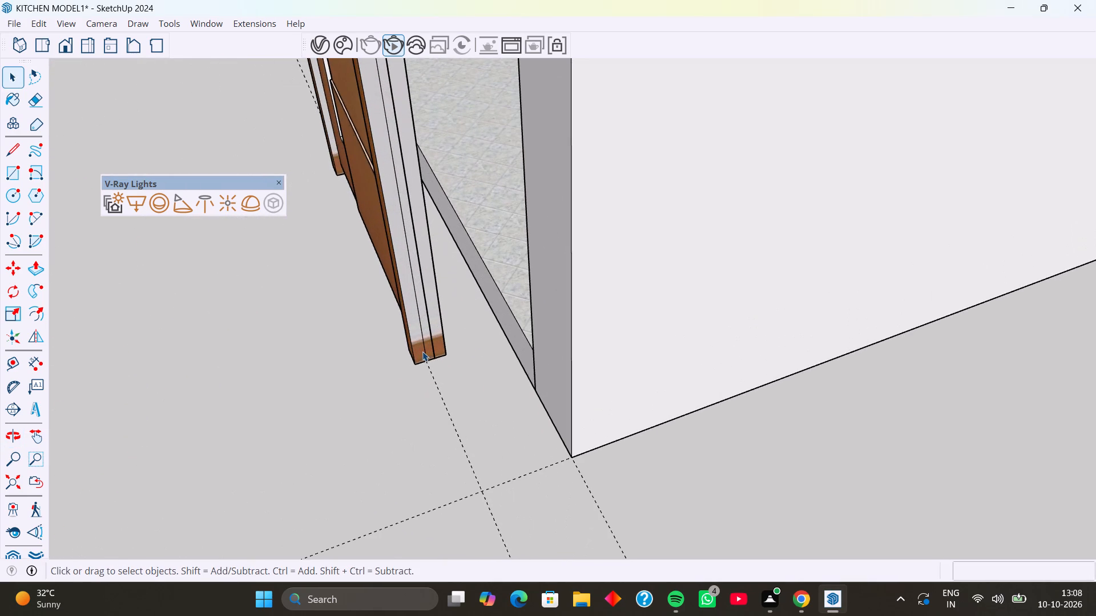
pyautogui.click(422, 351)
pyautogui.press('m')
pyautogui.scroll(1, 456, 375)
pyautogui.moveTo(456, 375); pyautogui.dragTo(426, 375, button='middle')
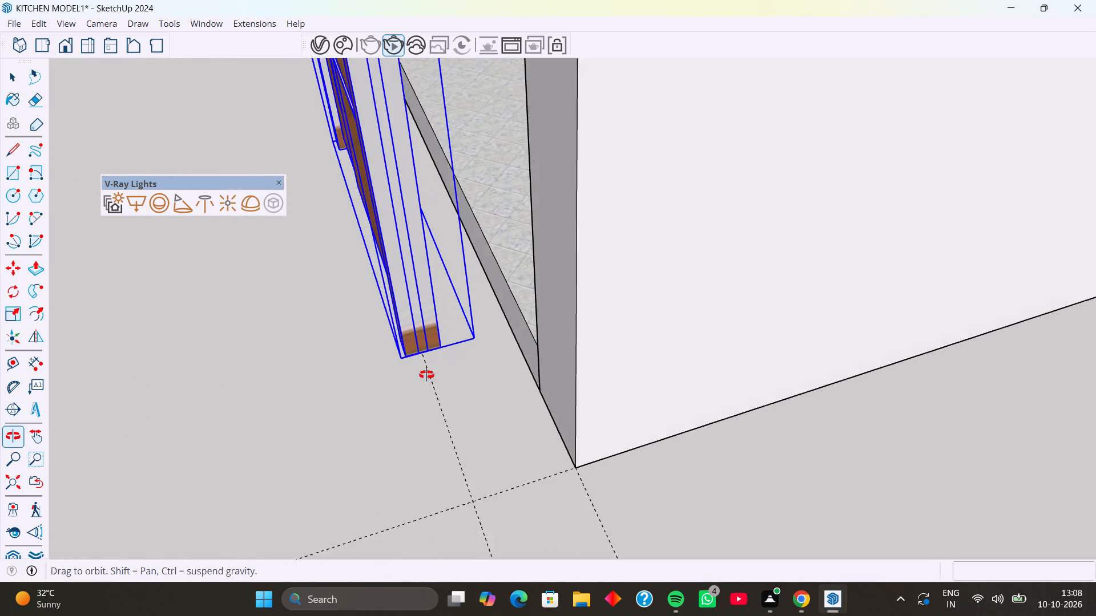
pyautogui.moveTo(426, 375); pyautogui.dragTo(404, 371, button='middle')
pyautogui.scroll(3, 421, 339)
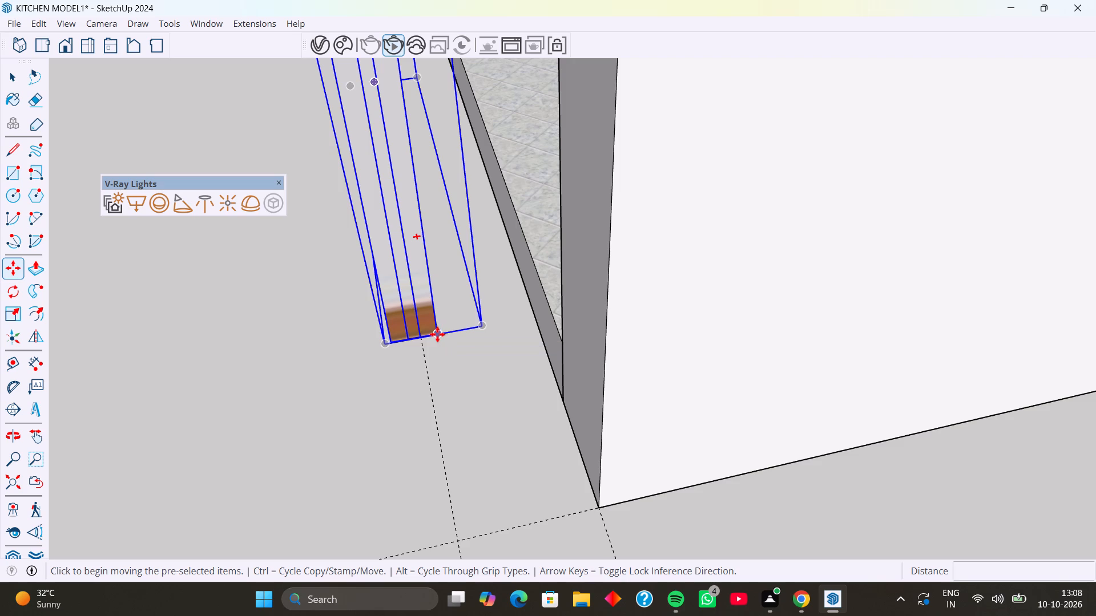
pyautogui.click(439, 334)
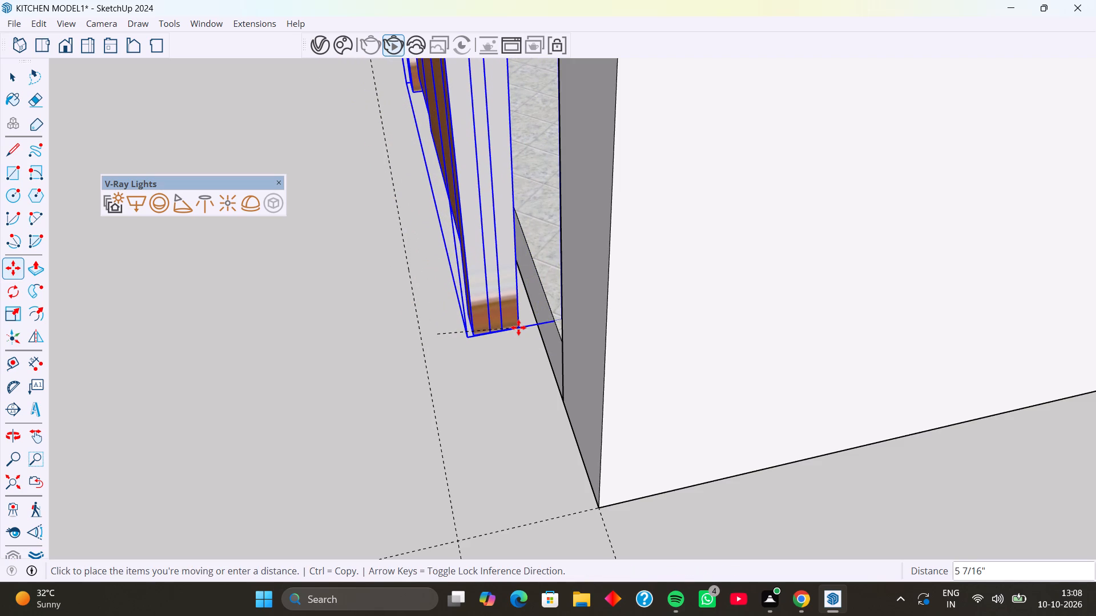
pyautogui.press('Right')
pyautogui.press('Left')
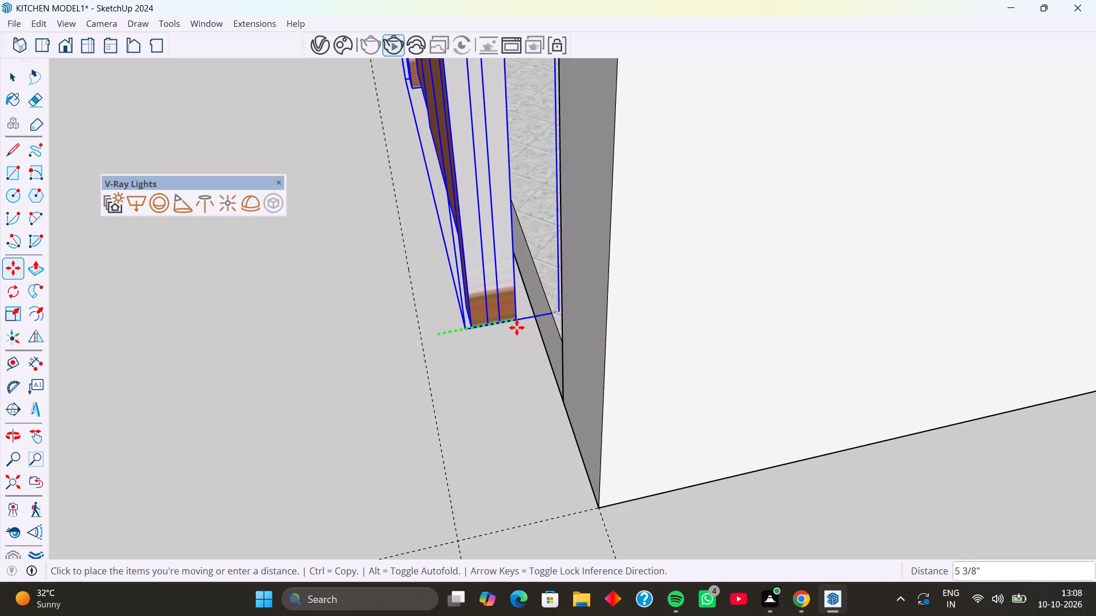
pyautogui.click(507, 326)
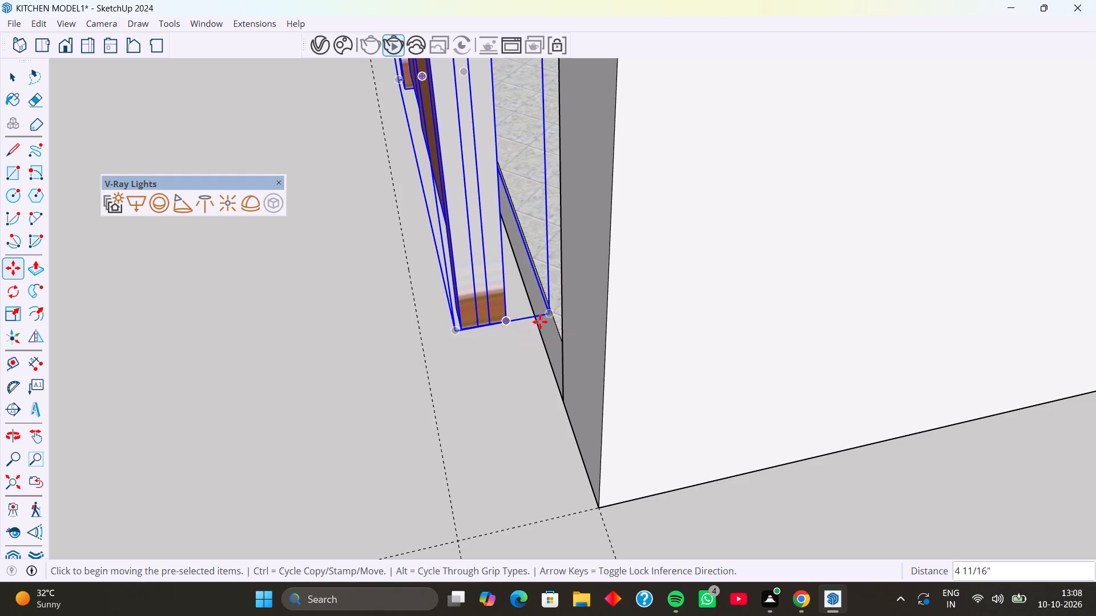
pyautogui.scroll(-11, 545, 322)
pyautogui.moveTo(504, 374); pyautogui.dragTo(671, 357, button='middle')
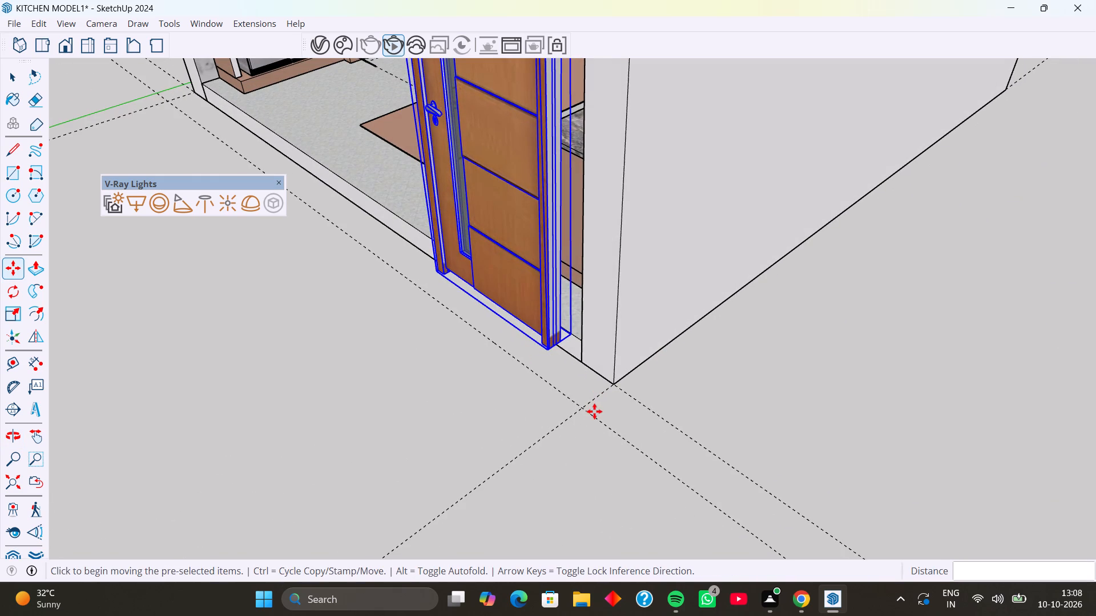
pyautogui.press('space')
pyautogui.click(719, 389)
# Unhide the front wall.
pyautogui.moveTo(511, 388); pyautogui.dragTo(677, 353, button='middle')
pyautogui.scroll(-9, 526, 321)
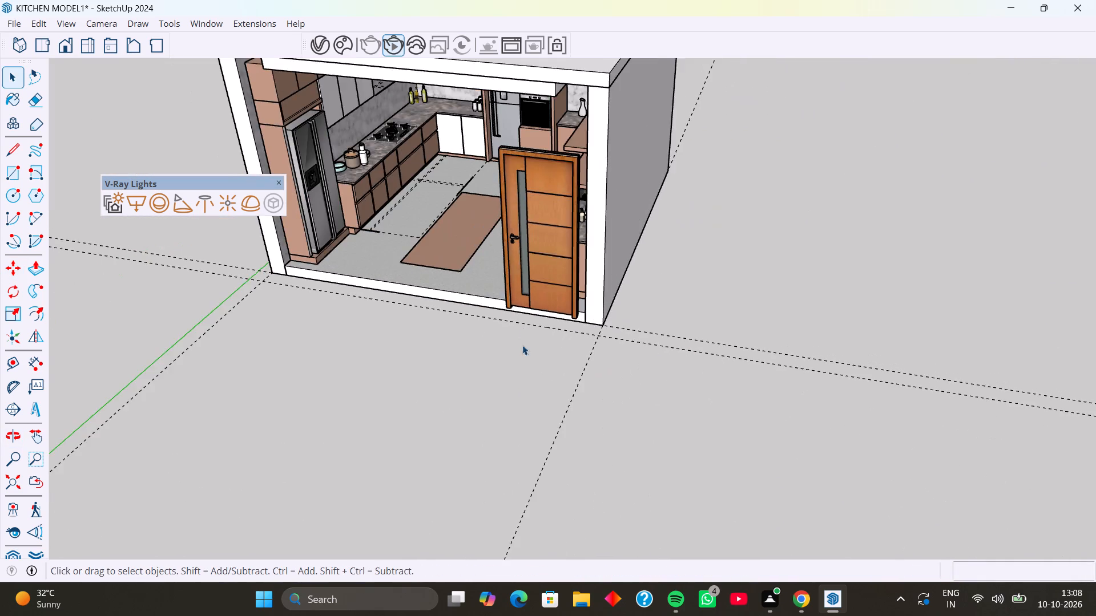
pyautogui.moveTo(522, 345); pyautogui.dragTo(604, 308, button='middle')
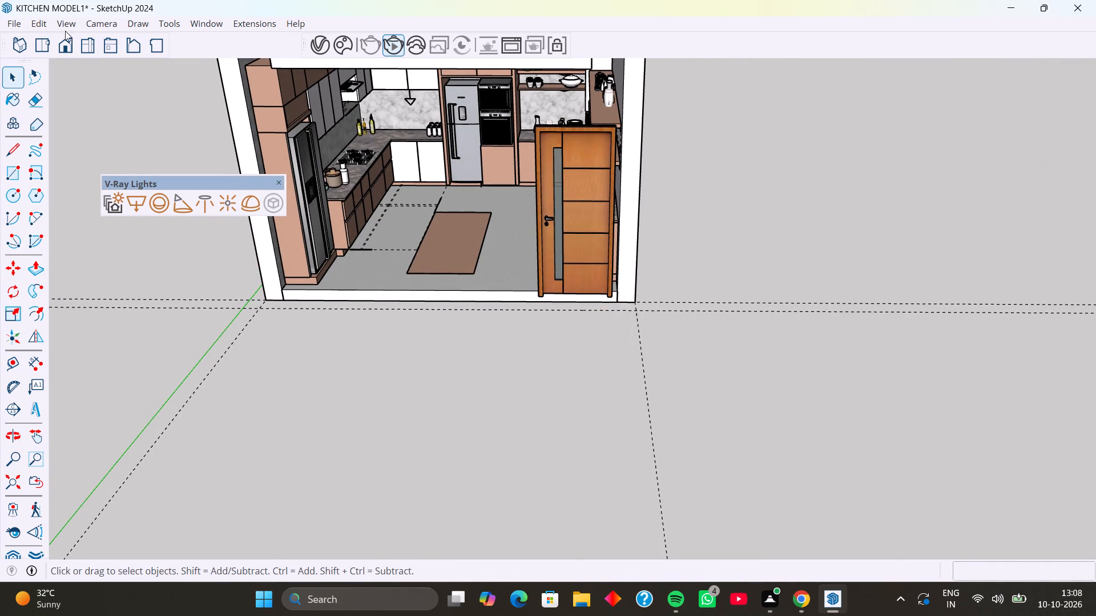
pyautogui.click(42, 25)
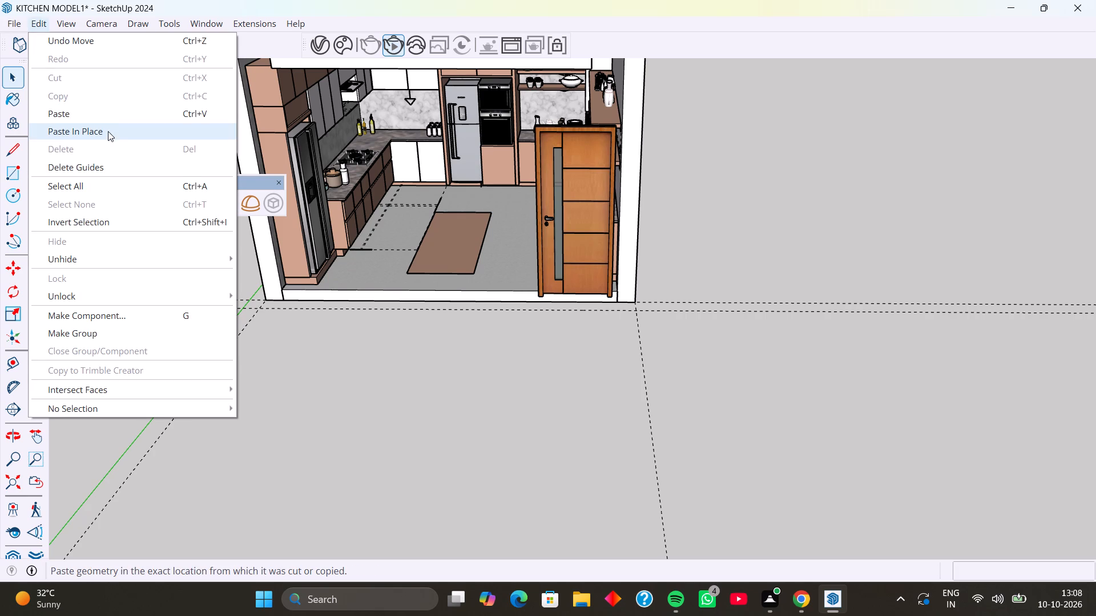
pyautogui.click(283, 287)
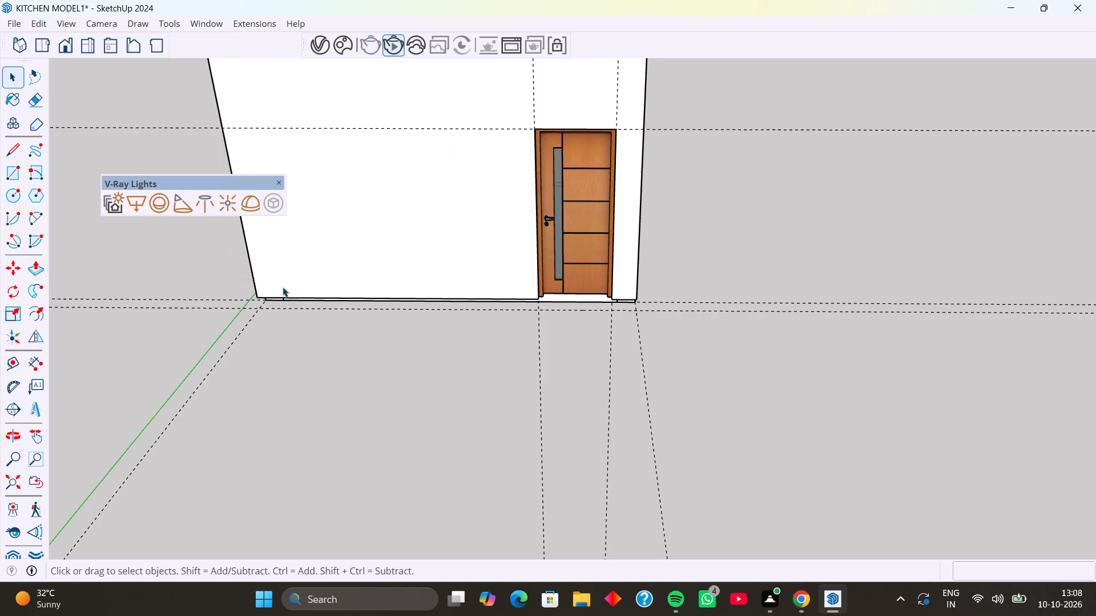
# Stop the running V-Ray interactive render.
pyautogui.scroll(-7, 436, 275)
pyautogui.moveTo(424, 250); pyautogui.dragTo(520, 232, button='middle')
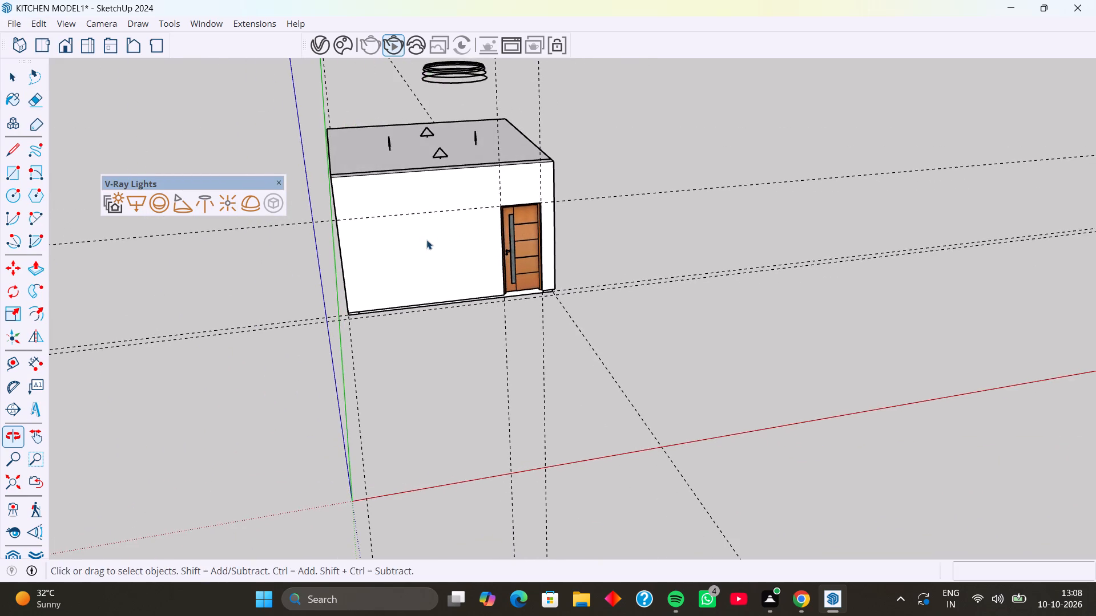
pyautogui.moveTo(426, 240); pyautogui.dragTo(377, 209, button='middle')
pyautogui.moveTo(411, 217); pyautogui.dragTo(362, 219, button='middle')
pyautogui.scroll(-3, 517, 218)
pyautogui.moveTo(525, 244); pyautogui.dragTo(489, 238, button='middle')
pyautogui.click(397, 46)
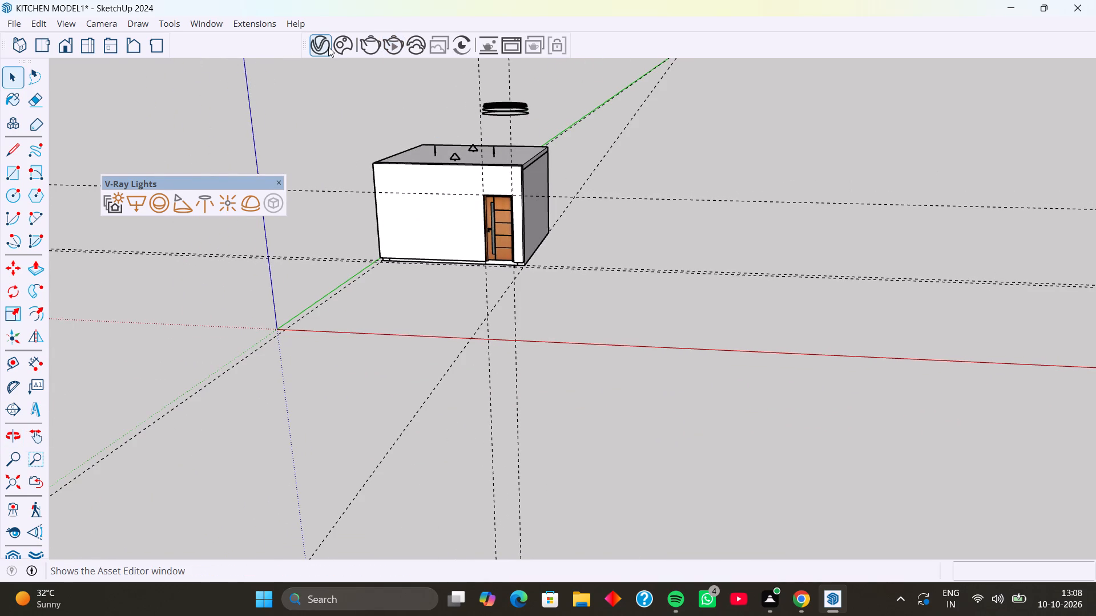
# Open the V-Ray Asset Editor.
pyautogui.click(324, 47)
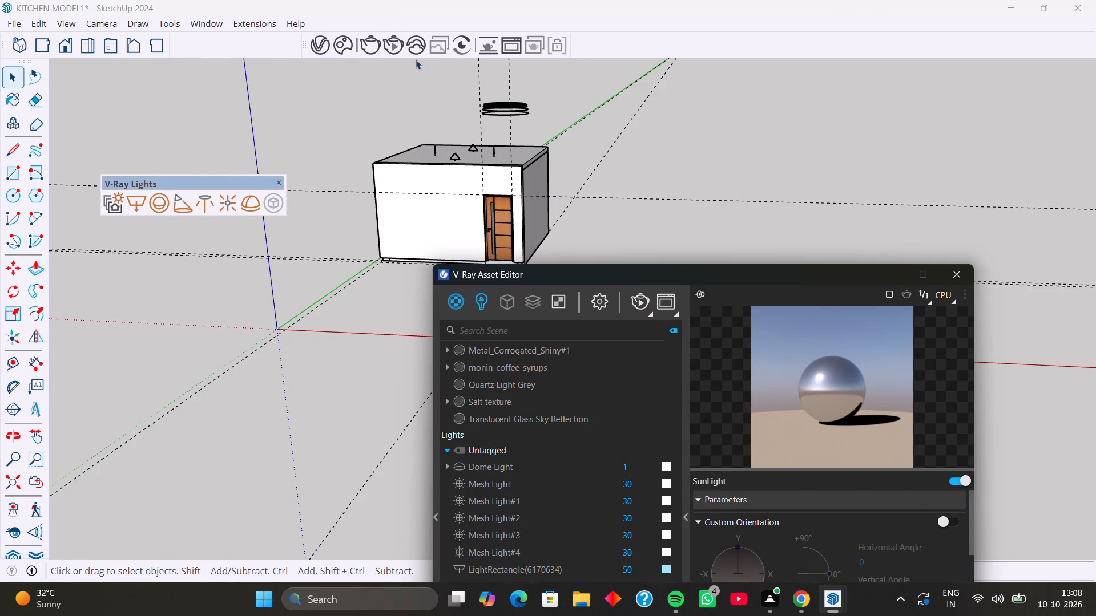
# Start a V-Ray interactive render of the closed kitchen exterior, inspect the front wall and door, and close the frame buffer.
pyautogui.click(388, 49)
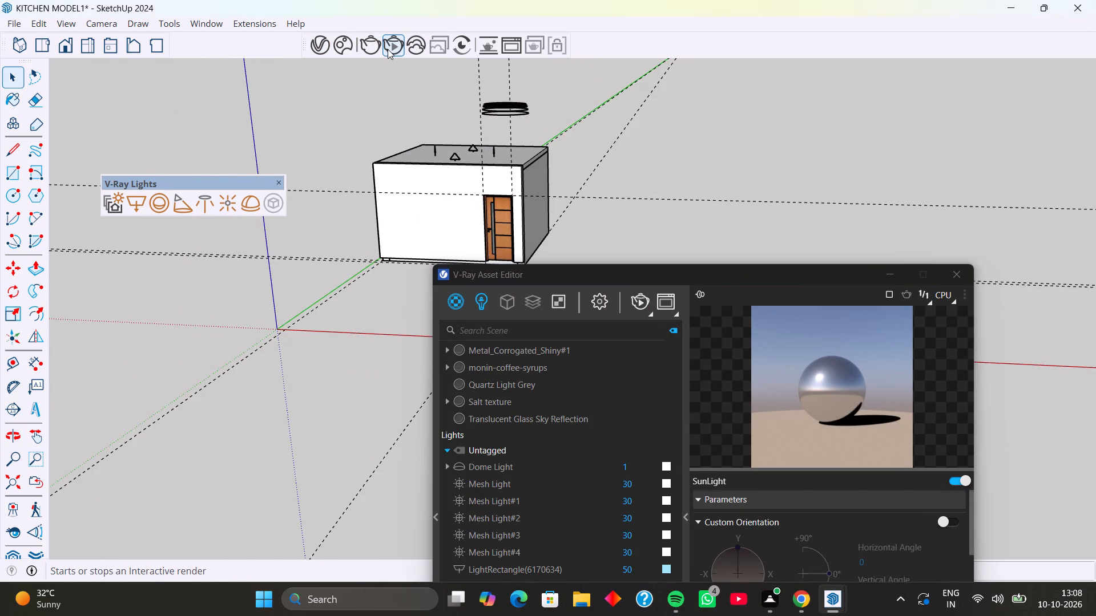
pyautogui.click(388, 49)
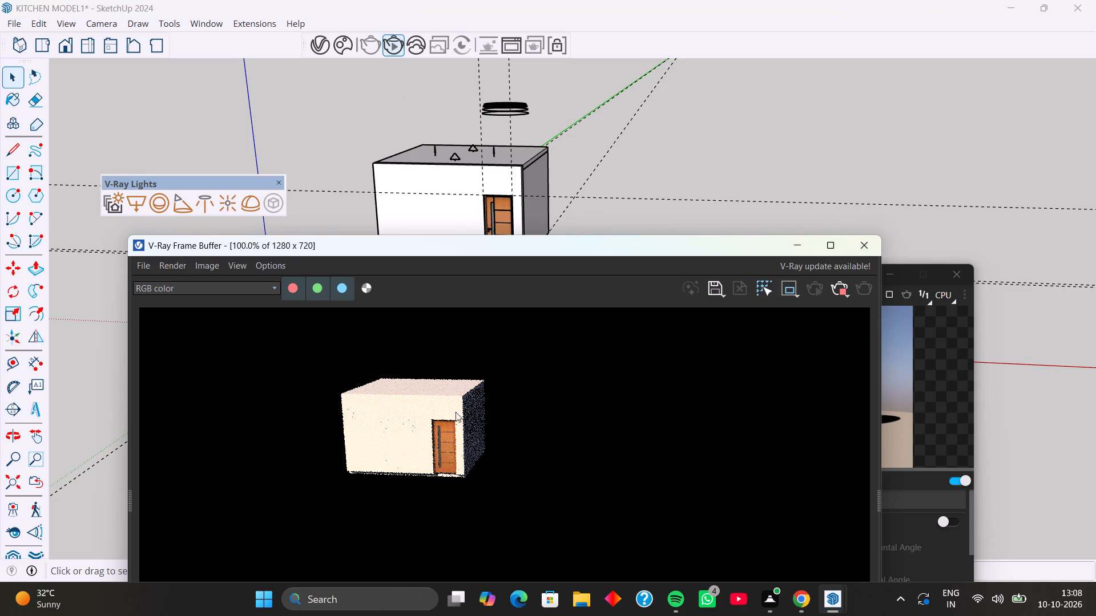
pyautogui.scroll(3, 408, 455)
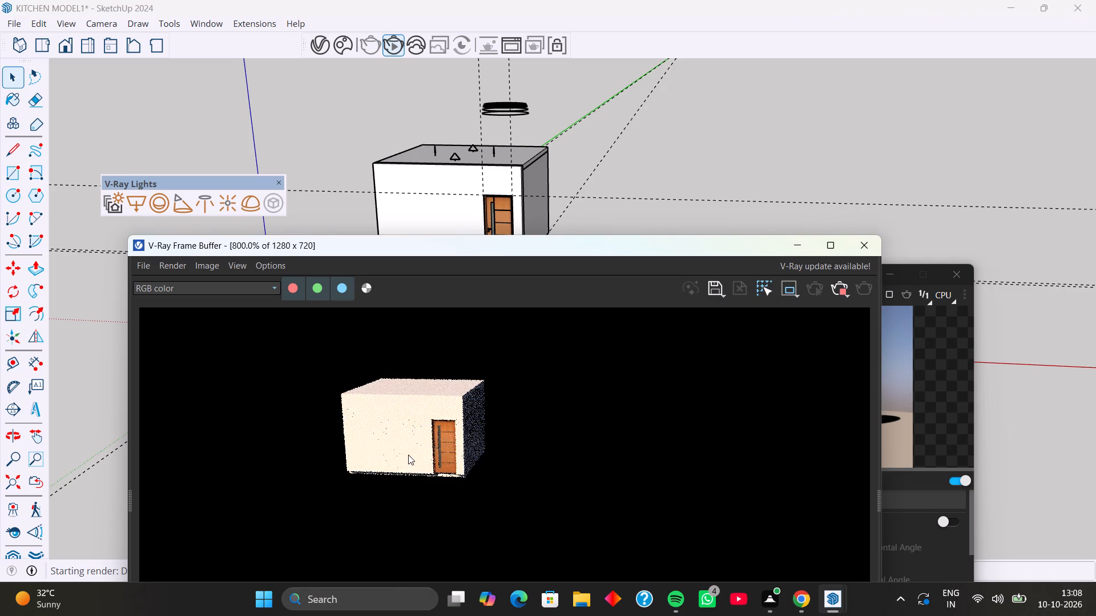
pyautogui.scroll(-1, 446, 228)
pyautogui.moveTo(456, 208); pyautogui.dragTo(486, 198, button='middle')
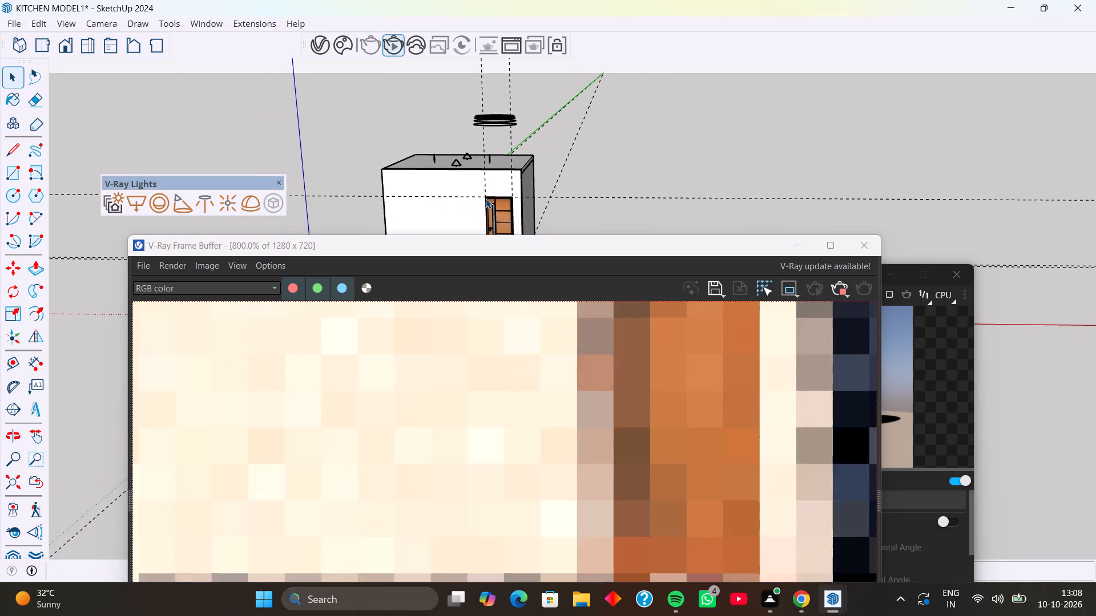
pyautogui.keyDown('shift'); pyautogui.moveTo(481, 193); pyautogui.dragTo(513, 156, button='middle'); pyautogui.keyUp('shift')
pyautogui.moveTo(487, 175); pyautogui.dragTo(501, 177, button='middle')
pyautogui.scroll(-3, 501, 177)
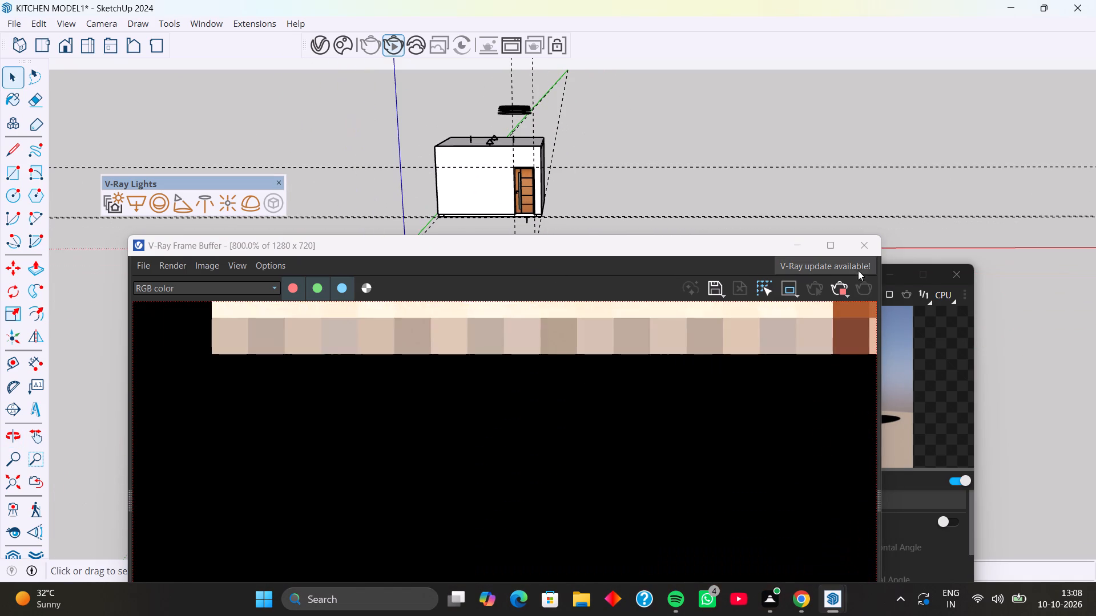
pyautogui.click(869, 245)
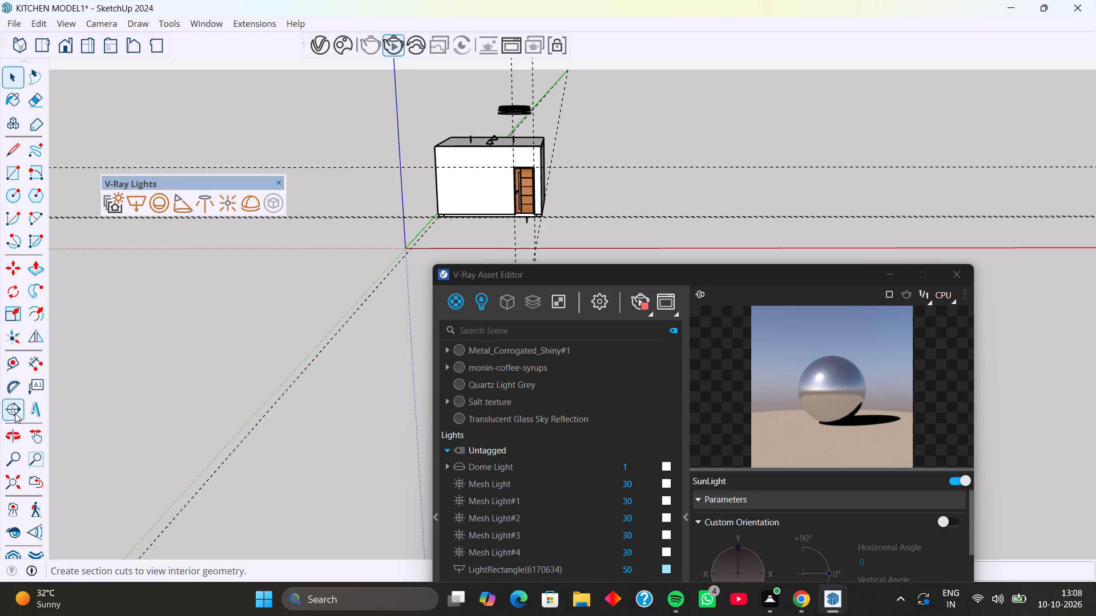
# Place a section plane on the front wall with the name Section 1 and symbol 1, and close the Asset Editor.
pyautogui.click(15, 413)
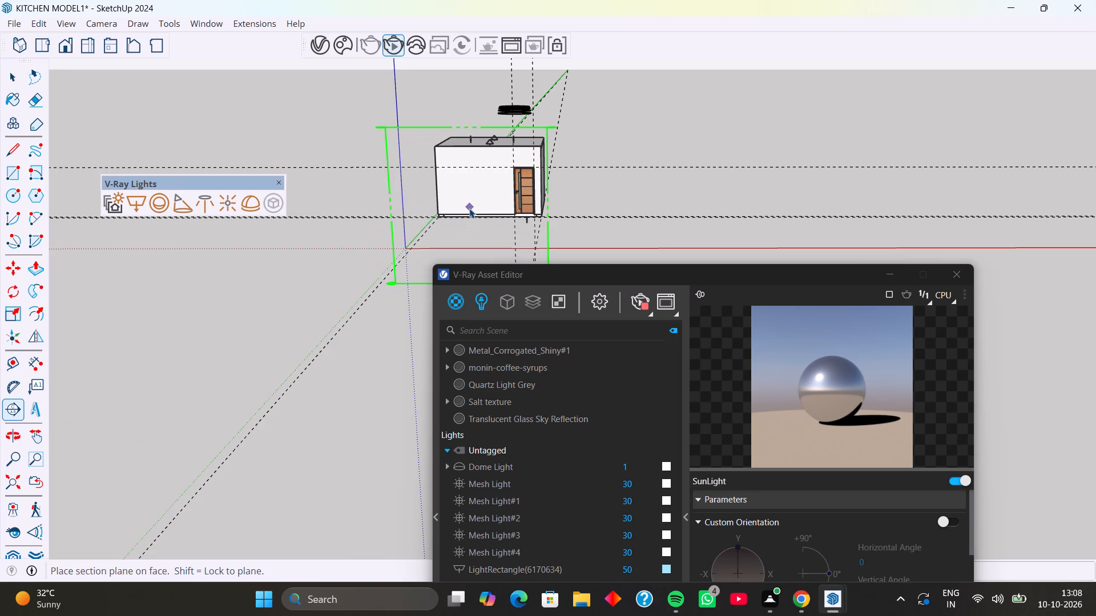
pyautogui.click(469, 208)
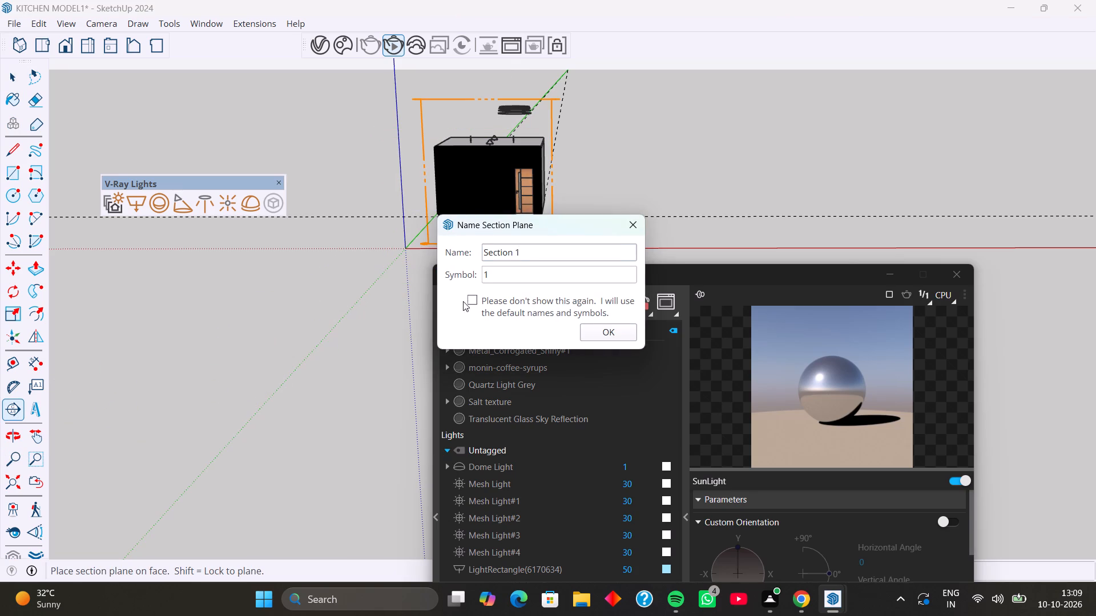
pyautogui.click(594, 331)
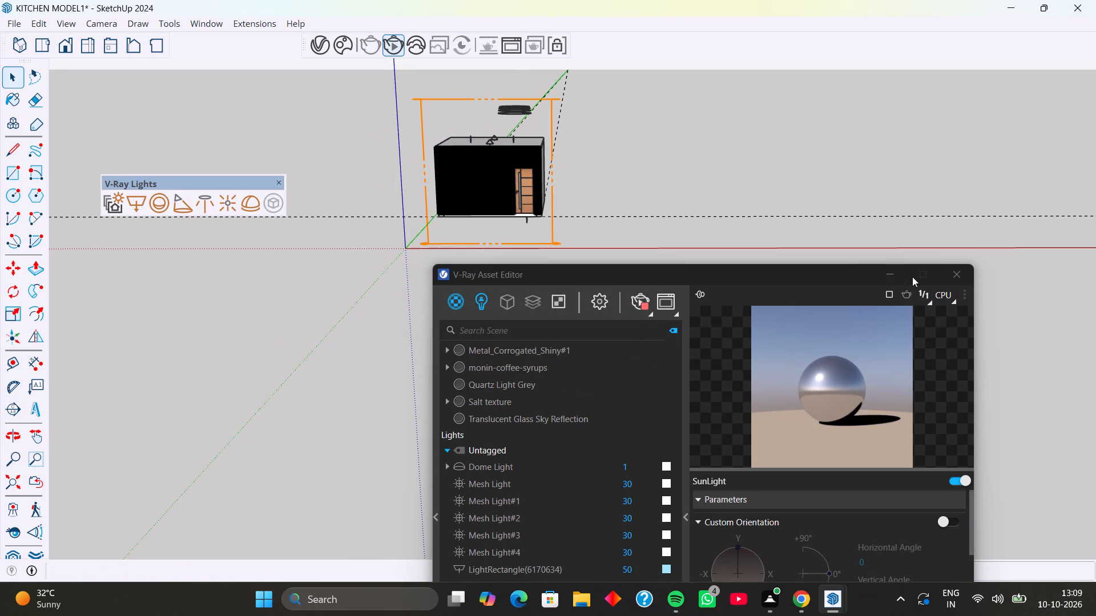
pyautogui.click(954, 278)
# Move the section plane about 10 5/16" inward past the front wall to cut the kitchen open.
pyautogui.moveTo(503, 230); pyautogui.dragTo(490, 230, button='middle')
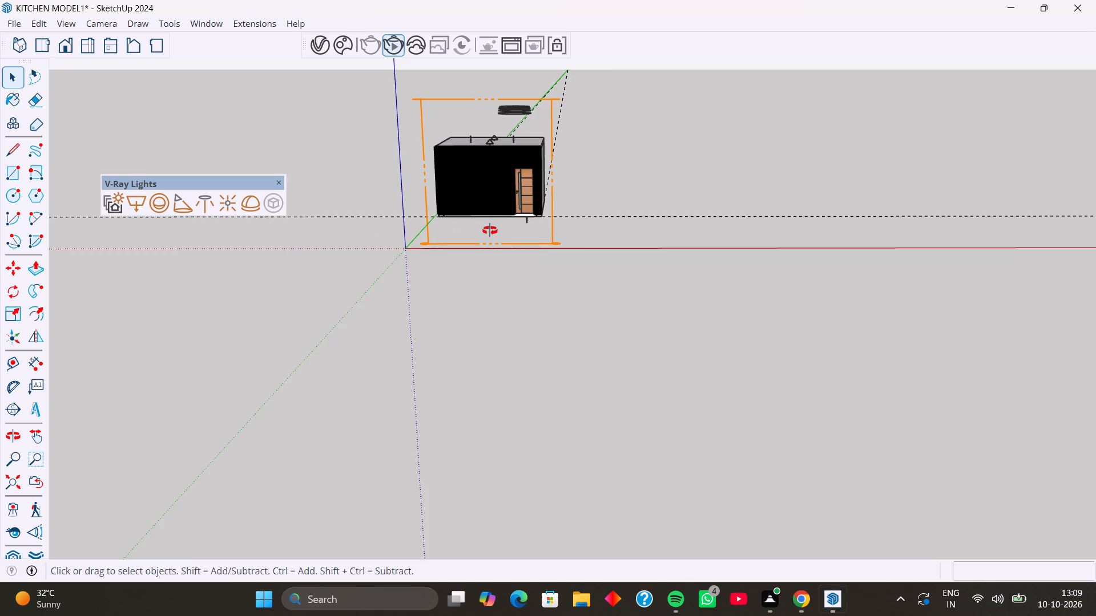
pyautogui.moveTo(490, 230); pyautogui.dragTo(408, 238, button='middle')
pyautogui.scroll(7, 533, 229)
pyautogui.click(551, 252)
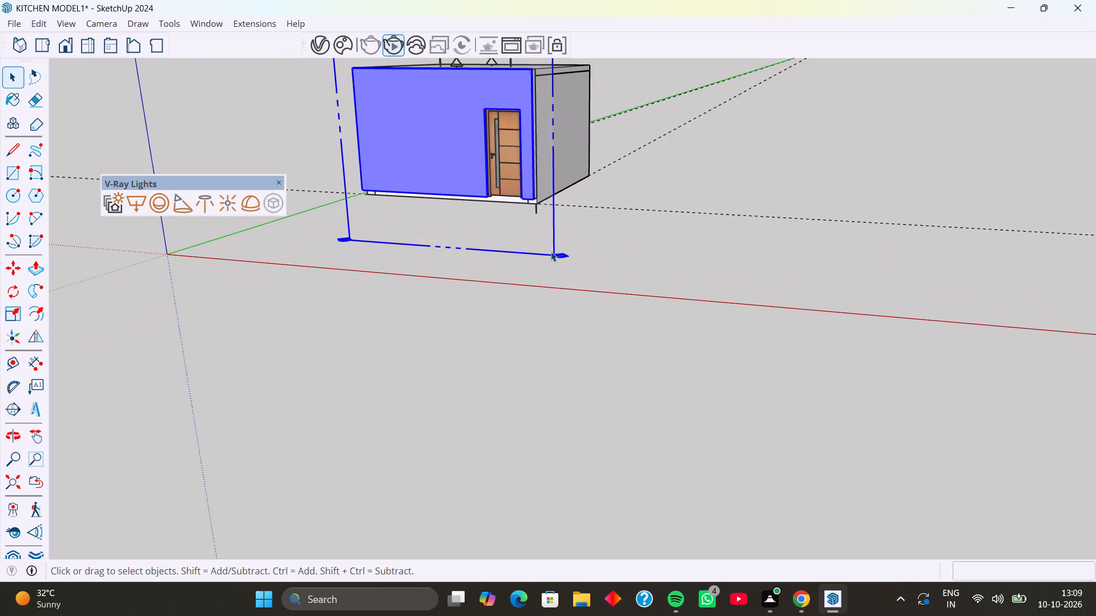
pyautogui.press('m')
pyautogui.click(559, 254)
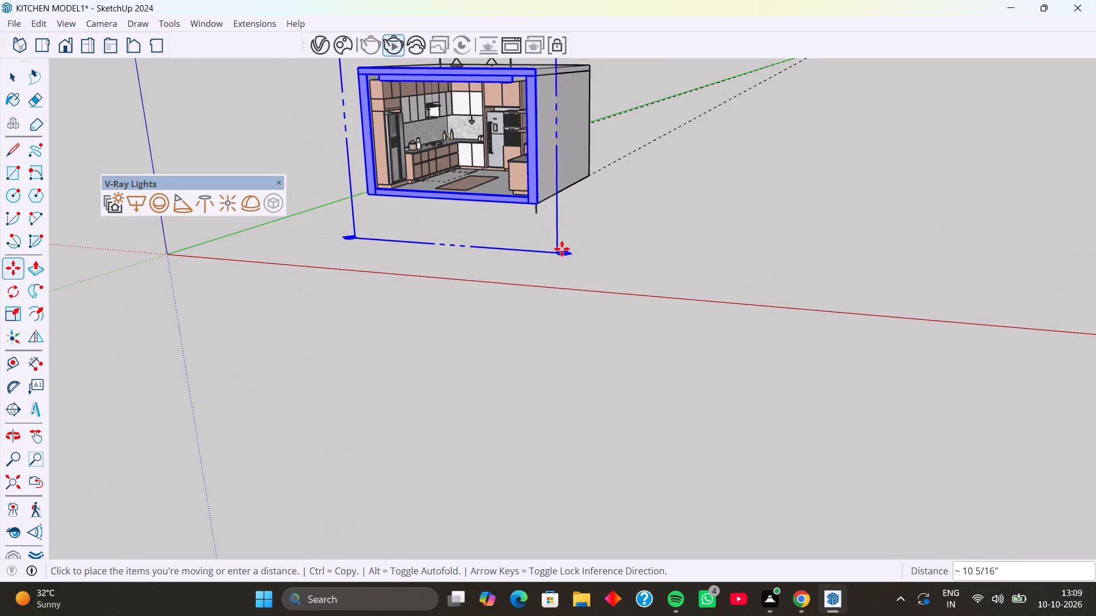
pyautogui.click(562, 249)
# Restart the V-Ray interactive render from the Asset Editor with the sectioned kitchen's open front facing the camera.
pyautogui.moveTo(539, 256); pyautogui.dragTo(616, 264, button='middle')
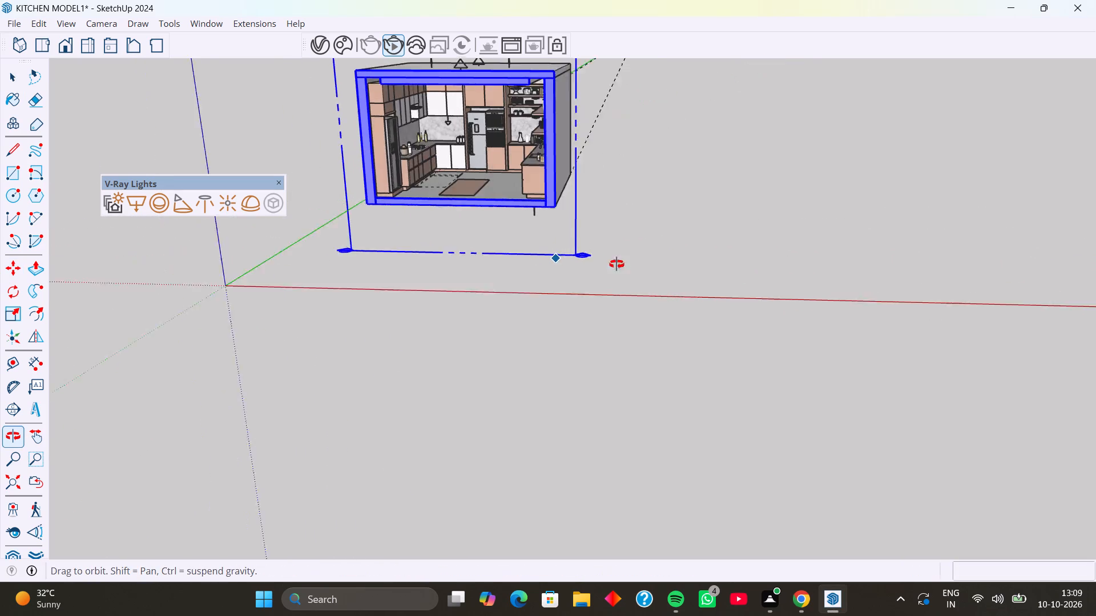
pyautogui.moveTo(616, 264); pyautogui.dragTo(626, 265, button='middle')
pyautogui.scroll(-3, 547, 242)
pyautogui.moveTo(546, 254); pyautogui.dragTo(571, 234, button='middle')
pyautogui.scroll(-4, 525, 235)
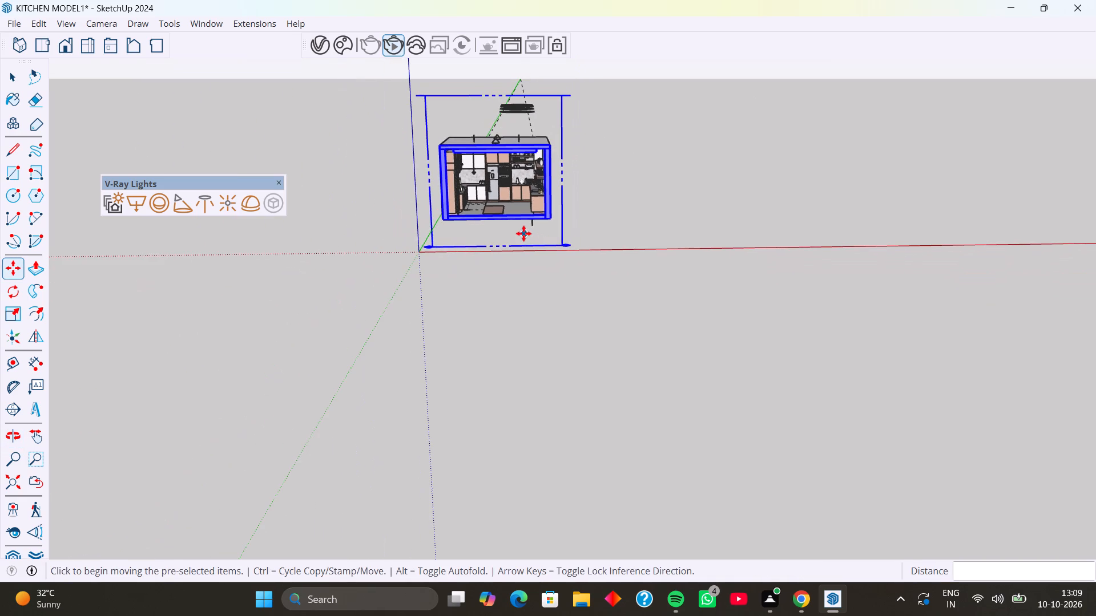
pyautogui.keyDown('shift'); pyautogui.moveTo(527, 210); pyautogui.dragTo(528, 232, button='middle'); pyautogui.keyUp('shift')
pyautogui.moveTo(531, 257); pyautogui.dragTo(527, 222, button='middle')
pyautogui.scroll(3, 523, 221)
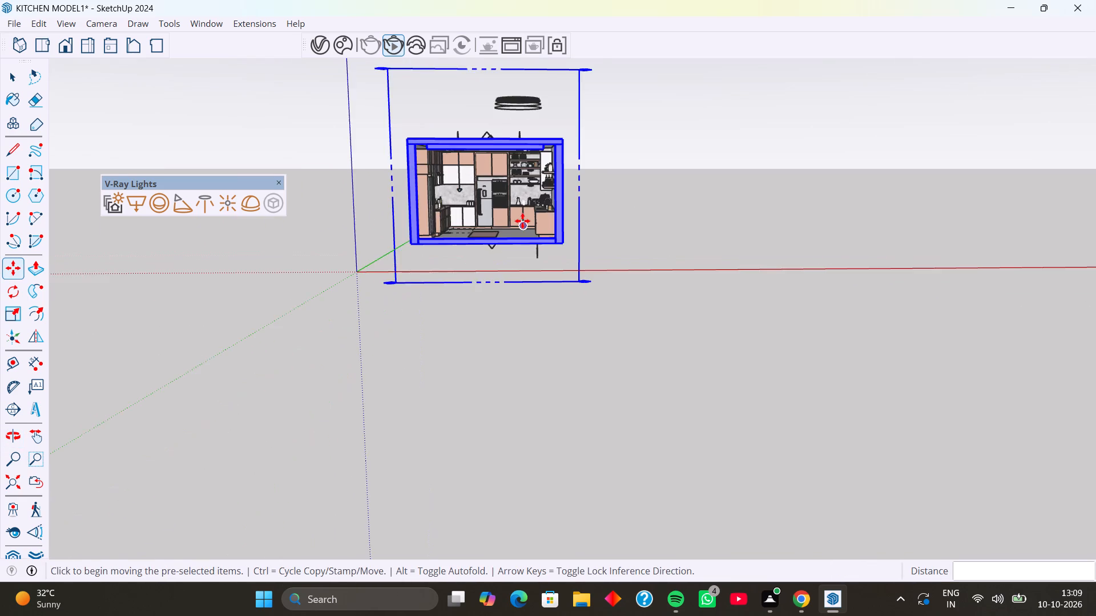
pyautogui.scroll(2, 522, 221)
pyautogui.click(319, 47)
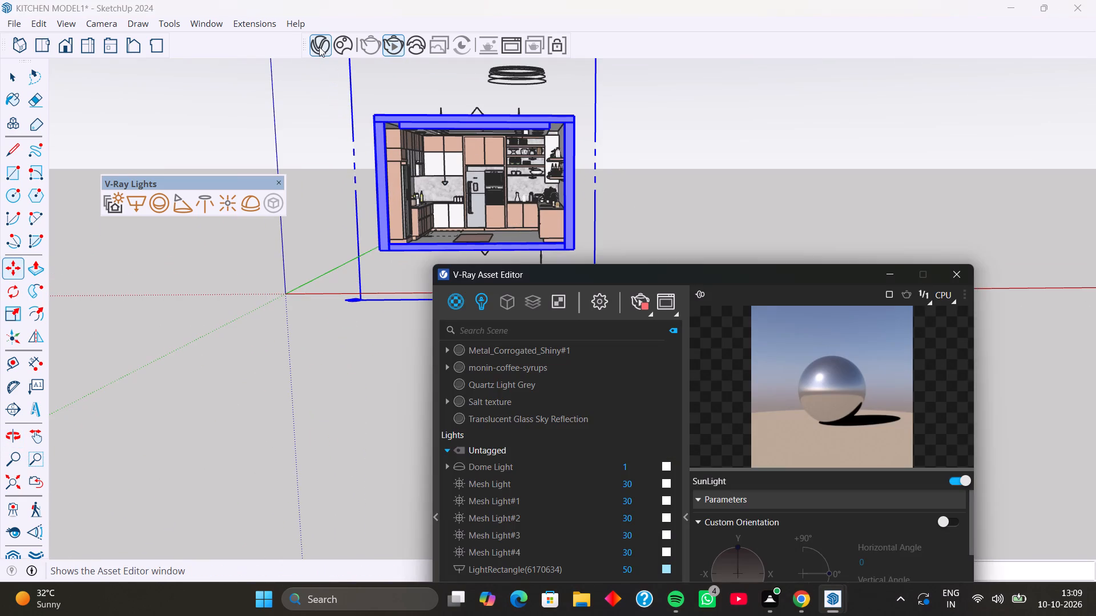
pyautogui.click(641, 300)
pyautogui.click(641, 300)
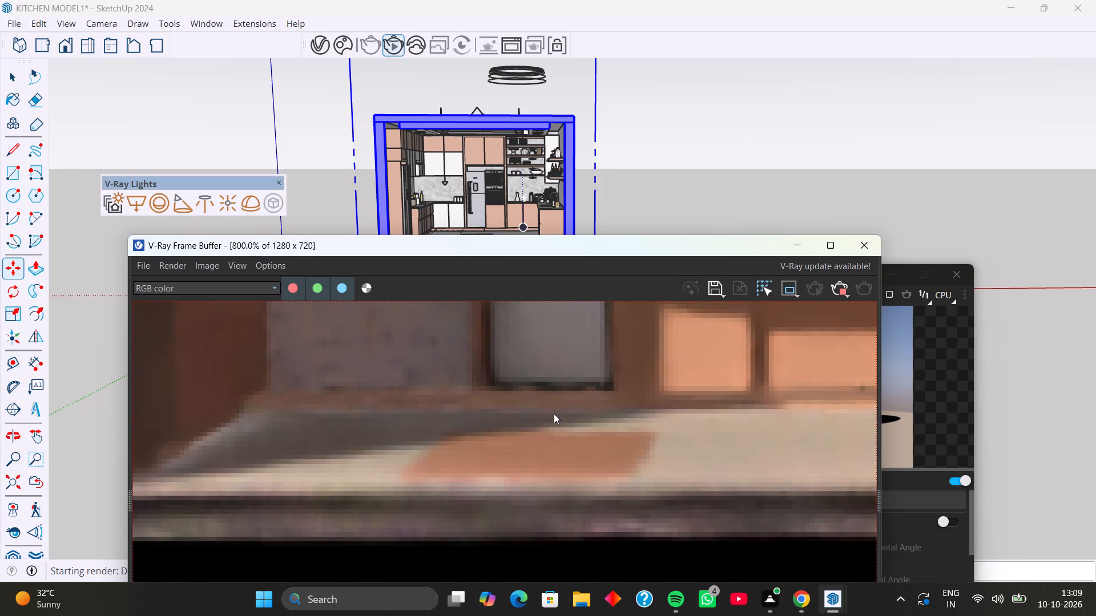
# Examine the sectioned kitchen interior in the live V-Ray render from farther back and from different angles.
pyautogui.scroll(-2, 535, 181)
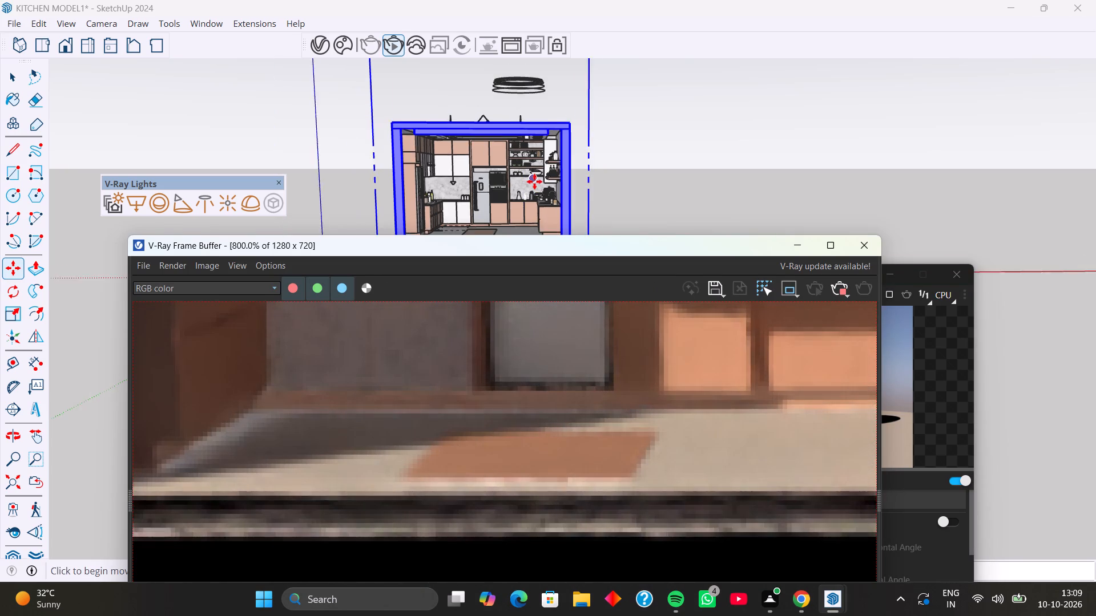
pyautogui.scroll(-3, 534, 181)
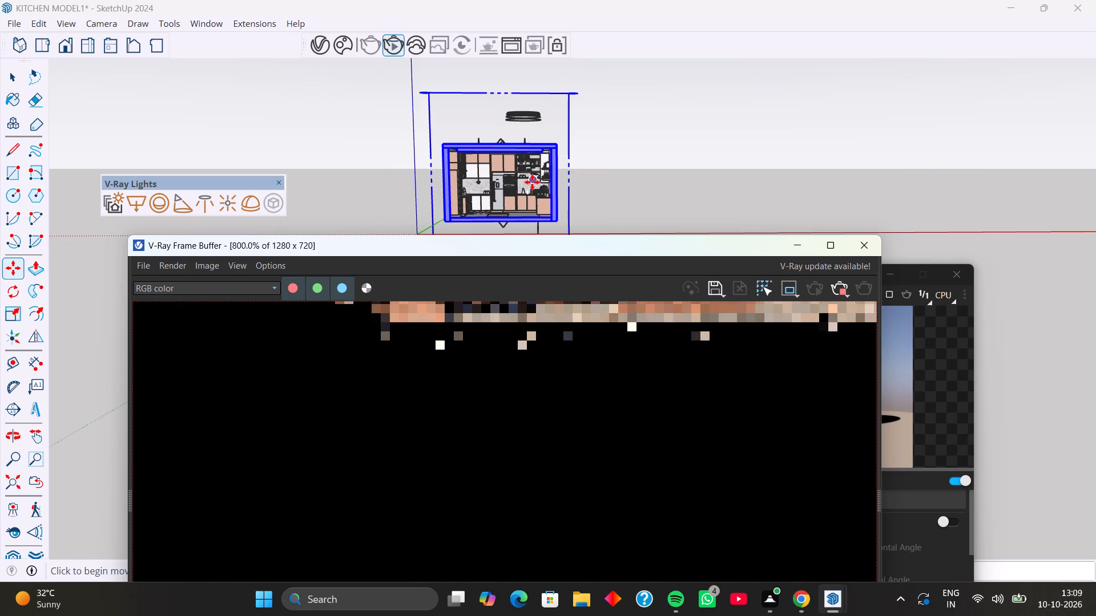
pyautogui.scroll(-1, 532, 182)
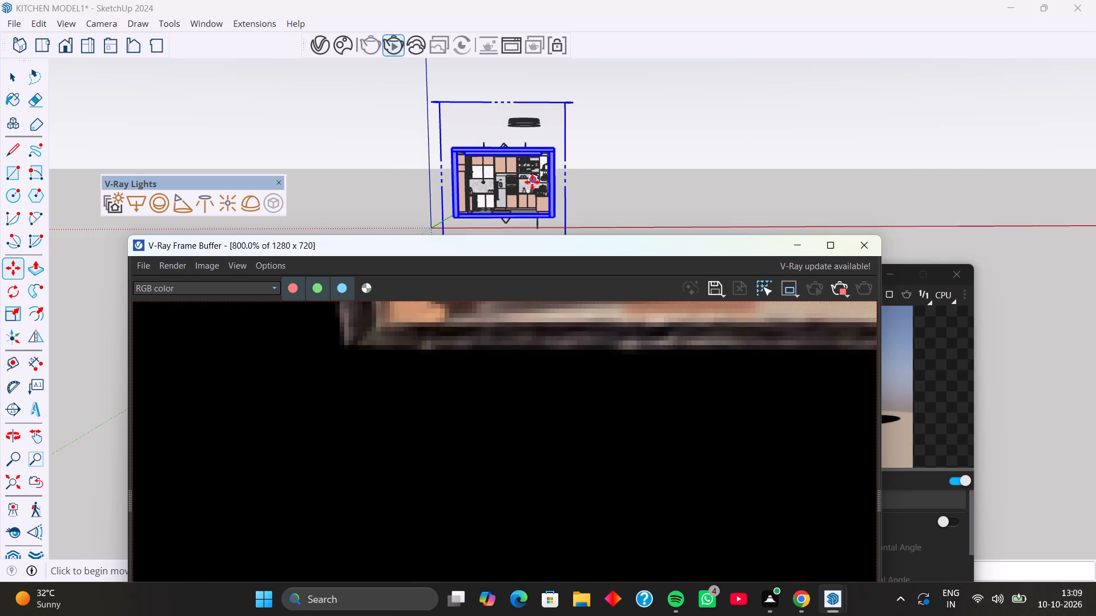
pyautogui.keyDown('shift'); pyautogui.moveTo(538, 145); pyautogui.dragTo(537, 210, button='middle'); pyautogui.keyUp('shift')
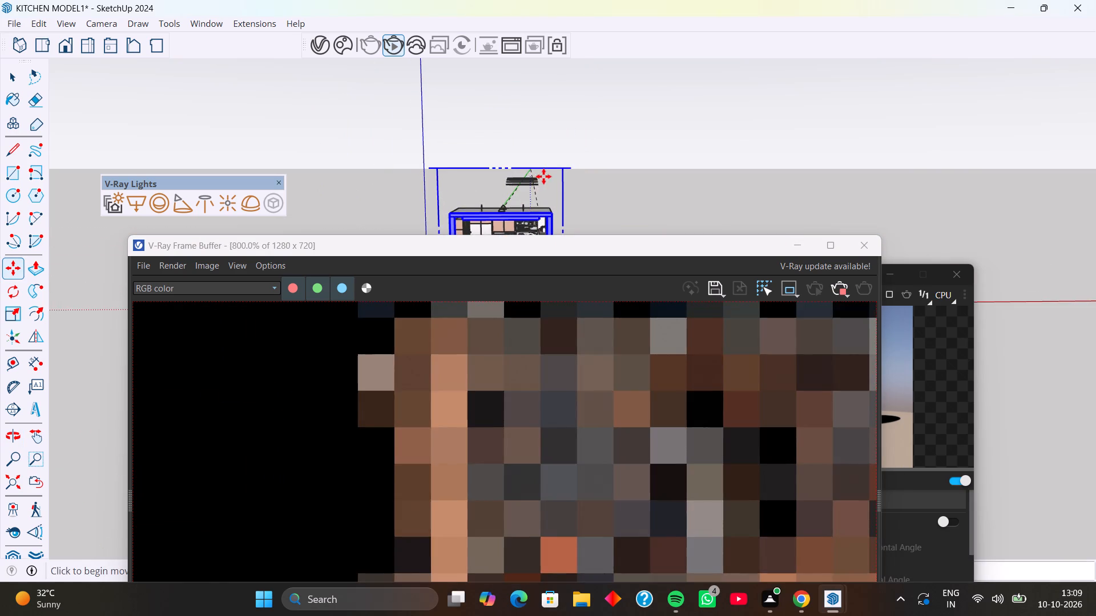
pyautogui.scroll(-2, 543, 176)
pyautogui.keyDown('shift'); pyautogui.moveTo(557, 151); pyautogui.dragTo(545, 180, button='middle'); pyautogui.keyUp('shift')
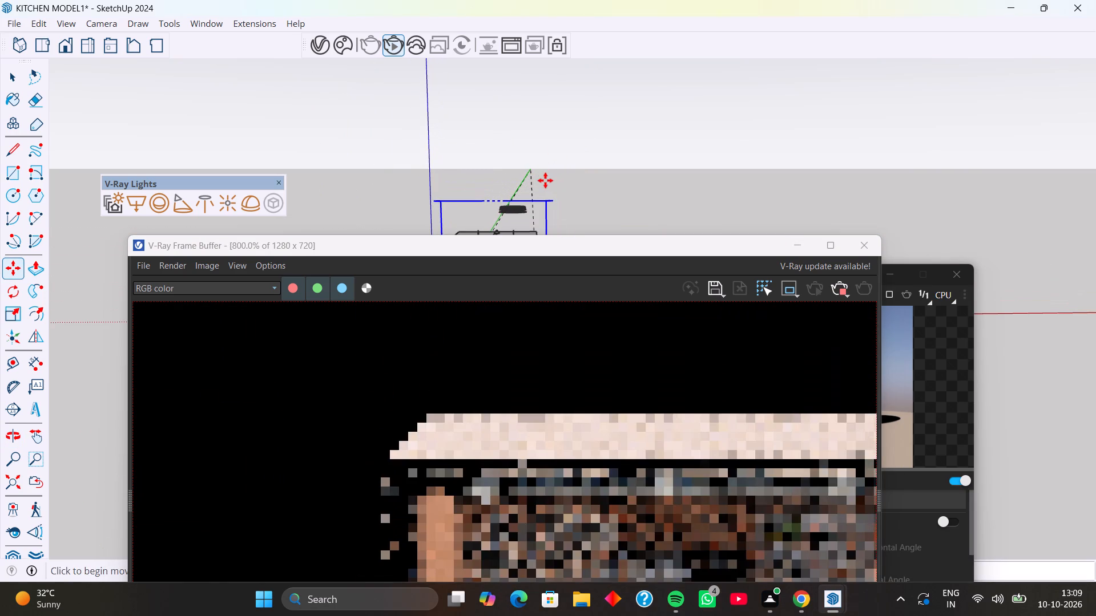
pyautogui.keyDown('shift'); pyautogui.moveTo(552, 212); pyautogui.dragTo(553, 172, button='middle'); pyautogui.keyUp('shift')
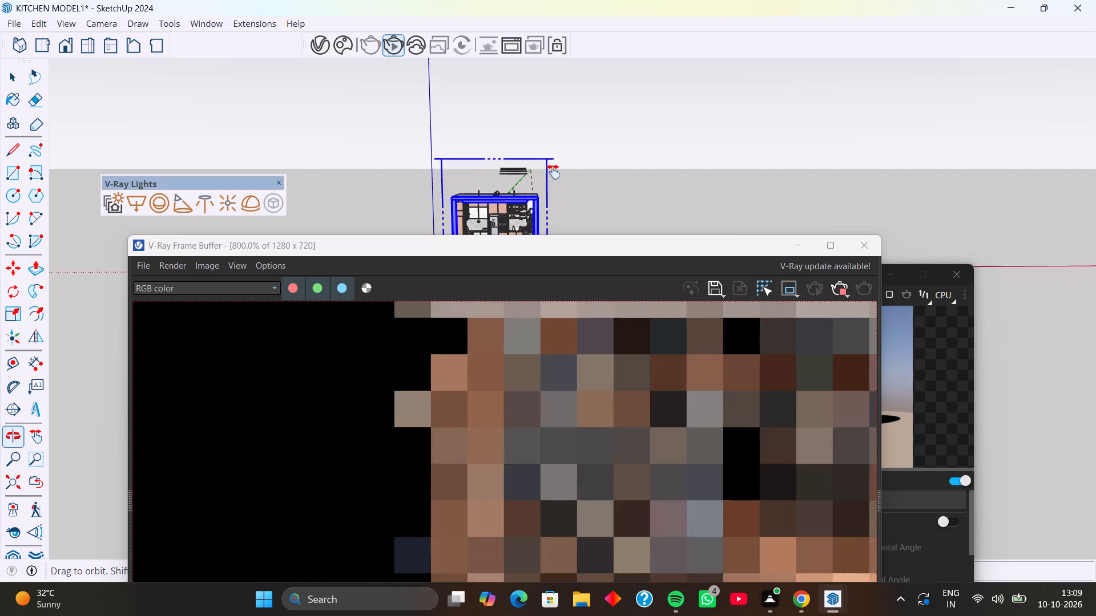
pyautogui.keyDown('shift'); pyautogui.moveTo(553, 172); pyautogui.dragTo(553, 170, button='middle'); pyautogui.keyUp('shift')
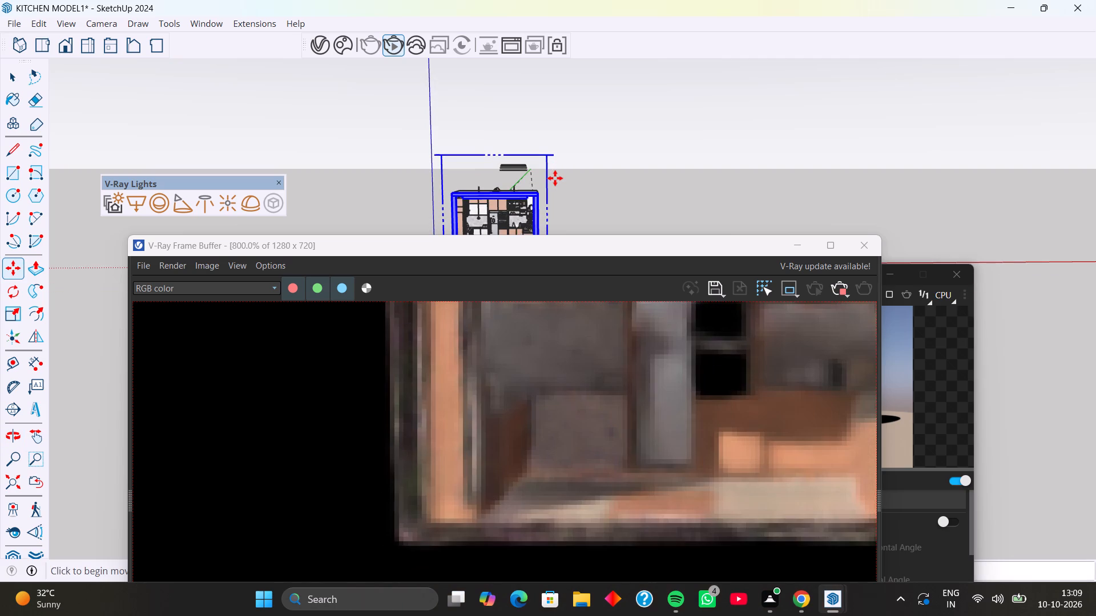
pyautogui.scroll(-1, 555, 178)
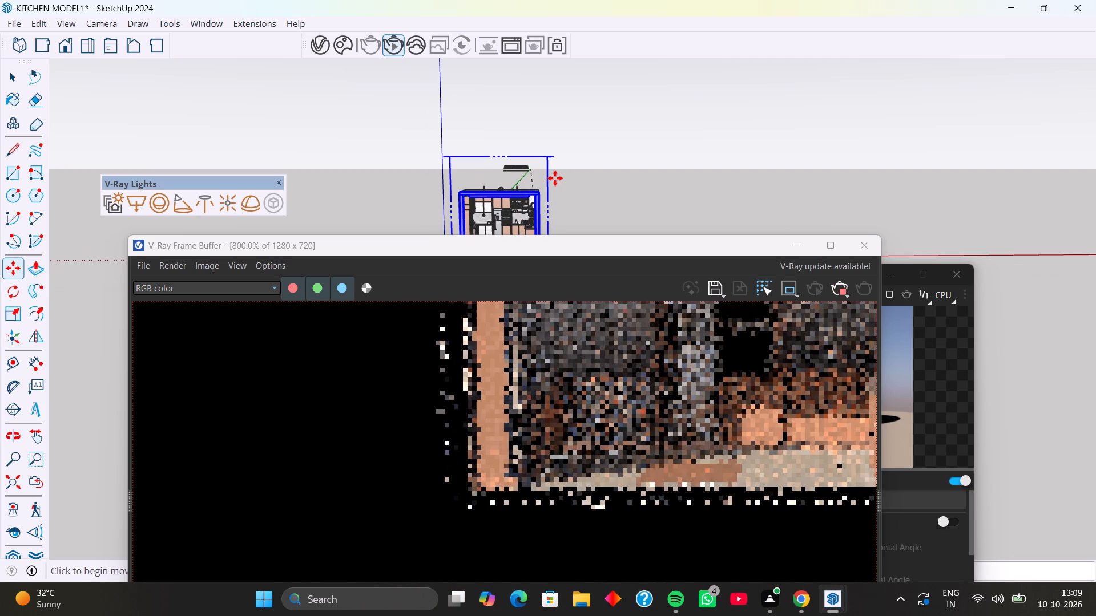
pyautogui.scroll(-1, 555, 178)
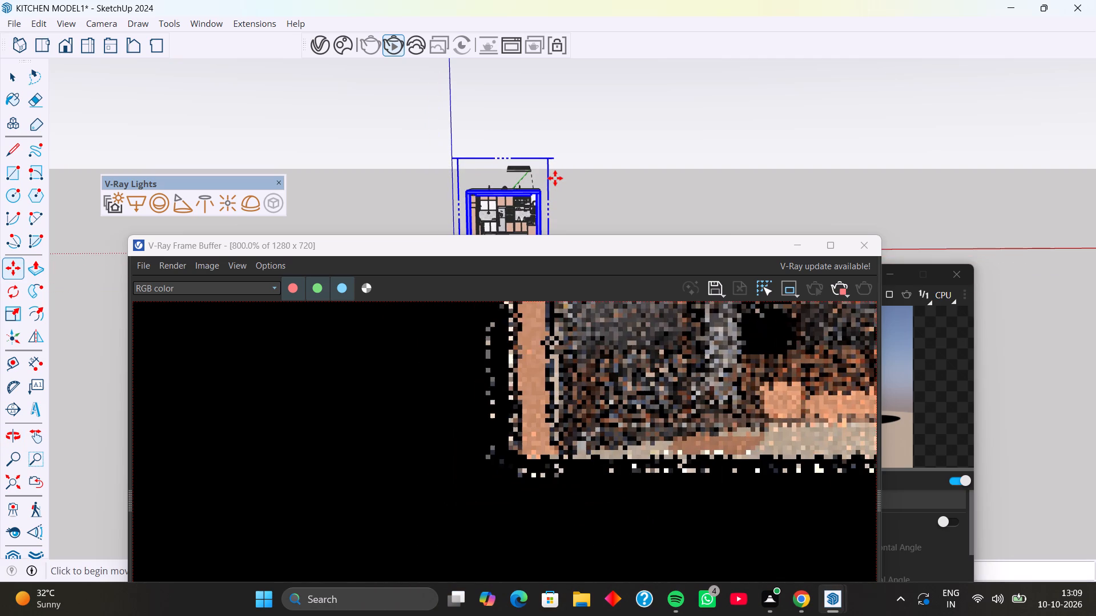
pyautogui.scroll(-4, 555, 178)
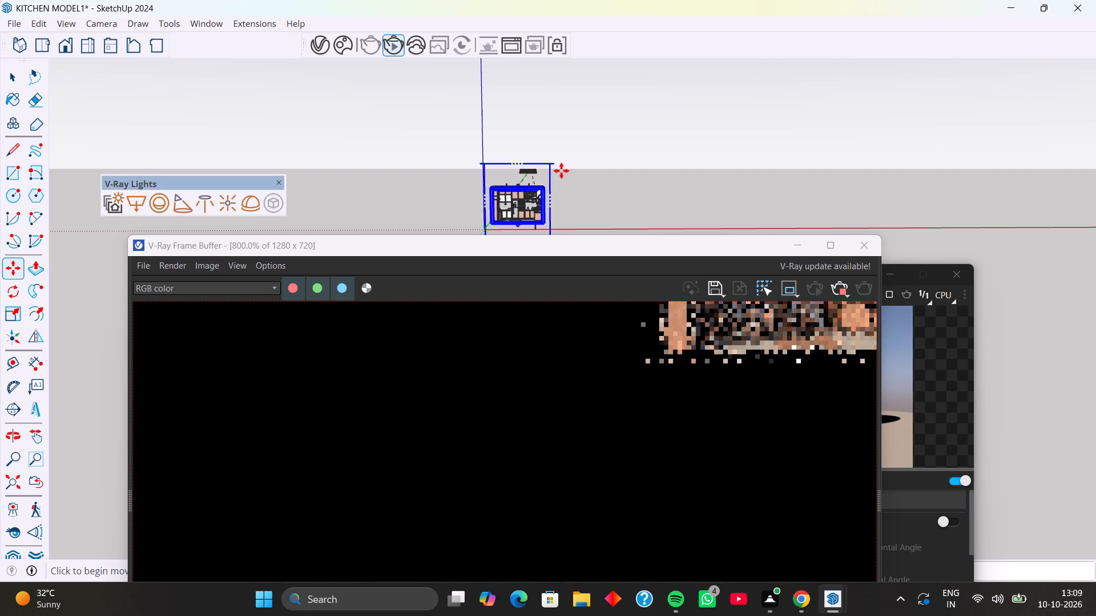
pyautogui.keyDown('shift'); pyautogui.moveTo(561, 163); pyautogui.dragTo(499, 196, button='middle'); pyautogui.keyUp('shift')
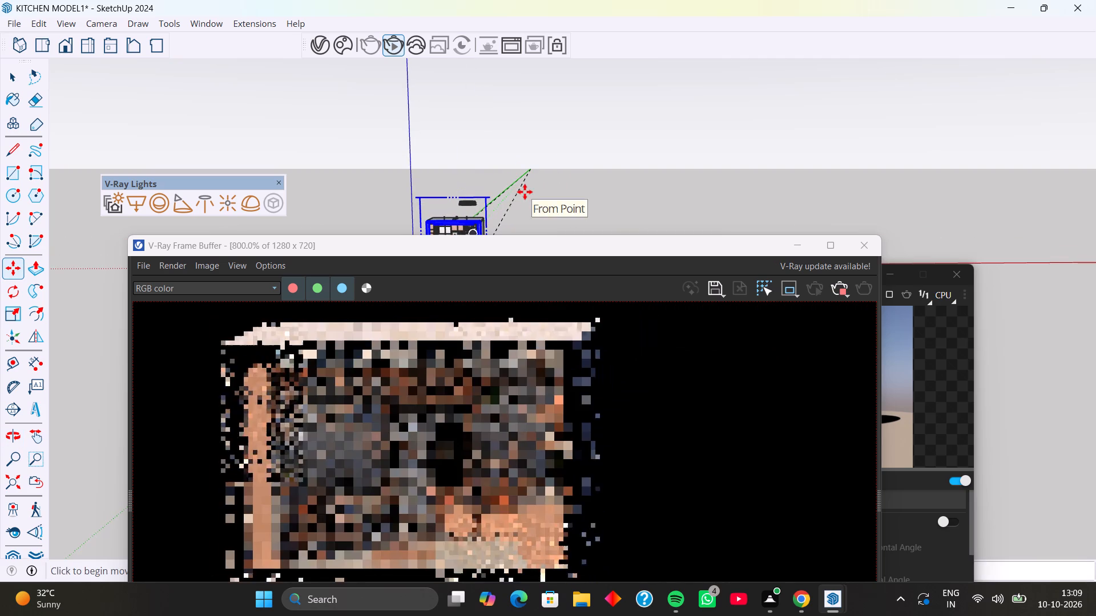
pyautogui.keyDown('shift'); pyautogui.moveTo(525, 192); pyautogui.dragTo(538, 193, button='middle'); pyautogui.keyUp('shift')
pyautogui.moveTo(555, 243); pyautogui.dragTo(622, 146)
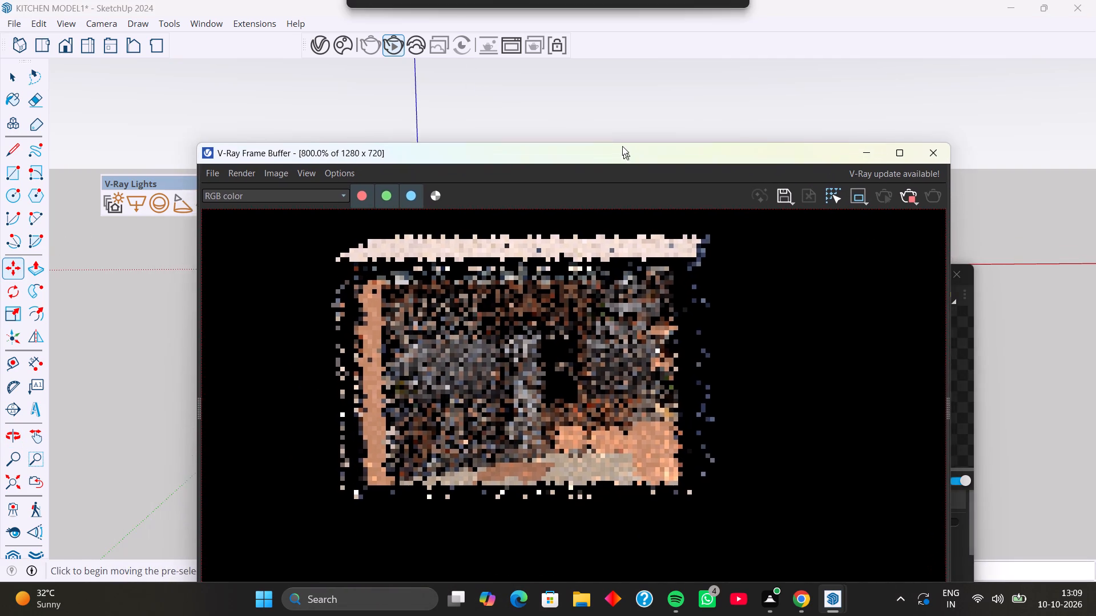
pyautogui.moveTo(622, 146); pyautogui.dragTo(611, 118)
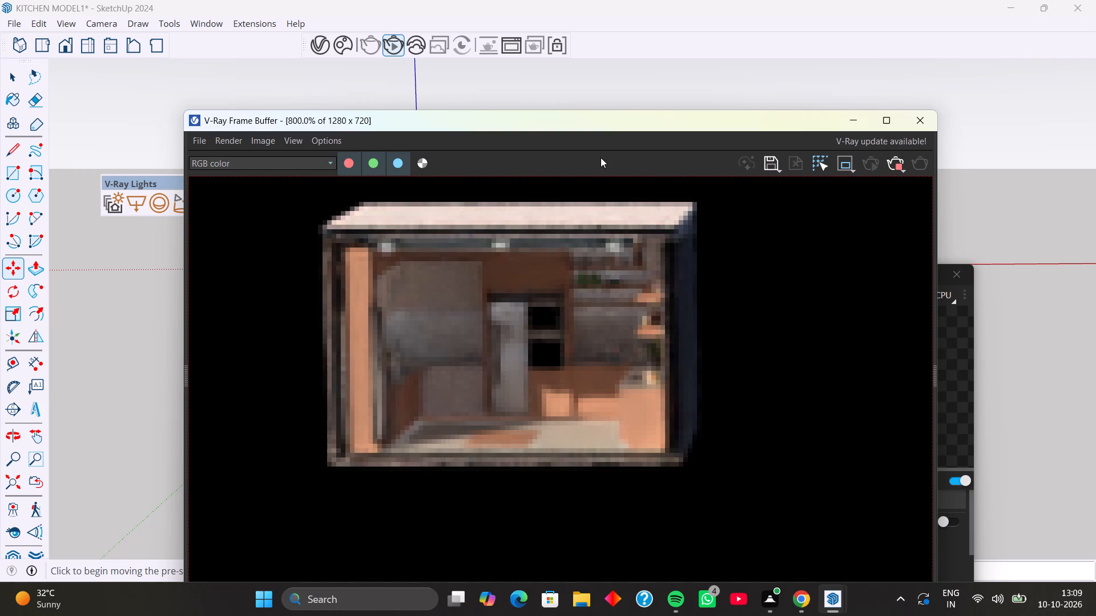
pyautogui.moveTo(537, 399); pyautogui.dragTo(542, 399, button='middle')
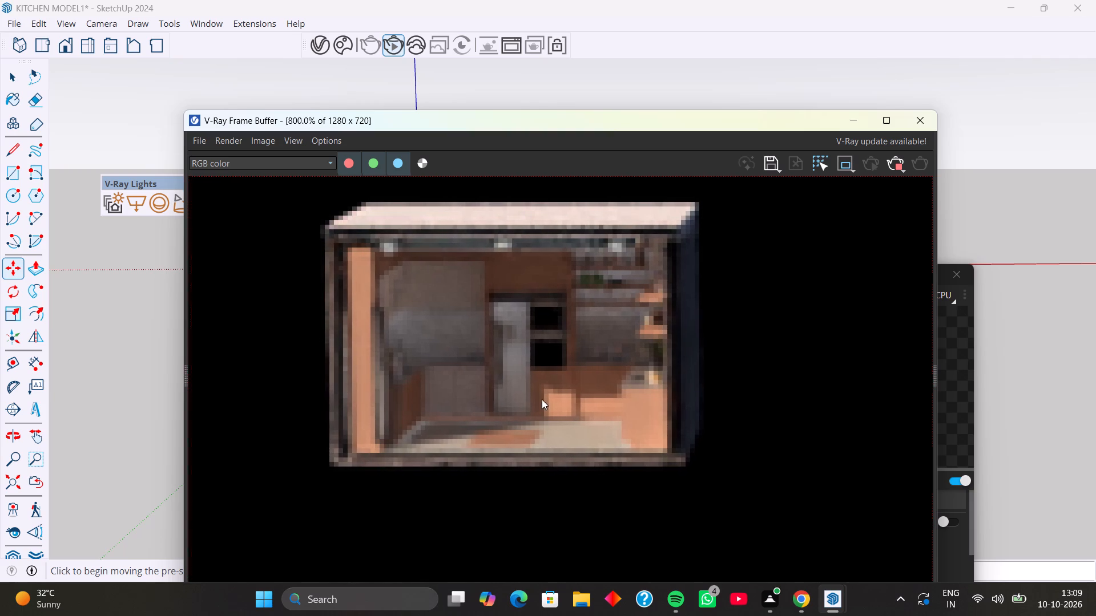
pyautogui.moveTo(542, 399); pyautogui.dragTo(546, 400, button='middle')
# Bring the V-Ray Asset Editor in front of the render, reposition it, and show only the scene's lights.
pyautogui.click(964, 337)
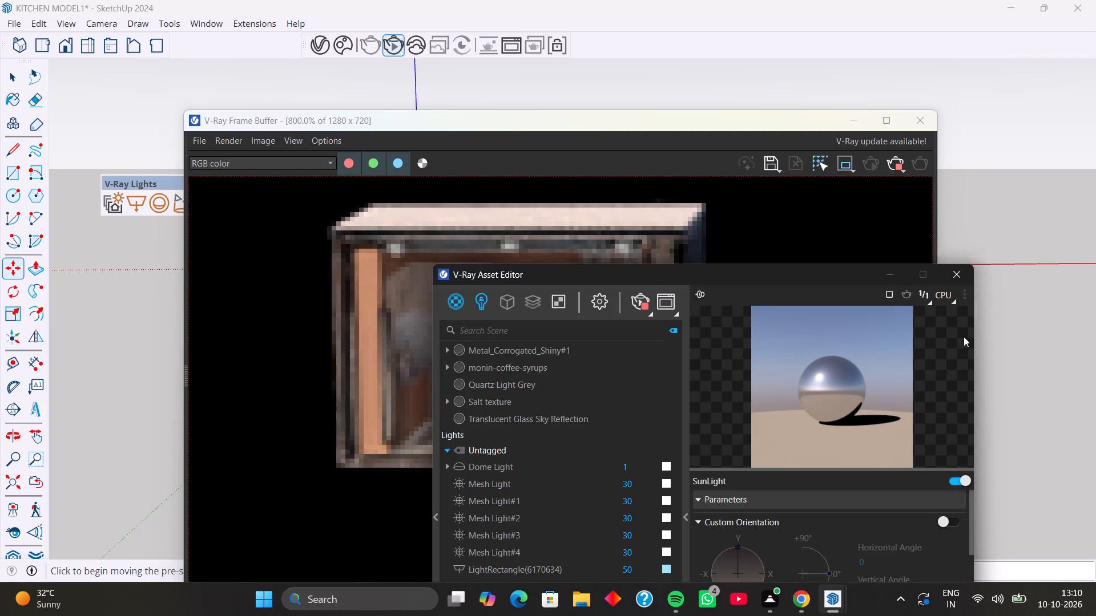
pyautogui.moveTo(643, 271); pyautogui.dragTo(644, 268)
pyautogui.moveTo(644, 268); pyautogui.dragTo(780, 79)
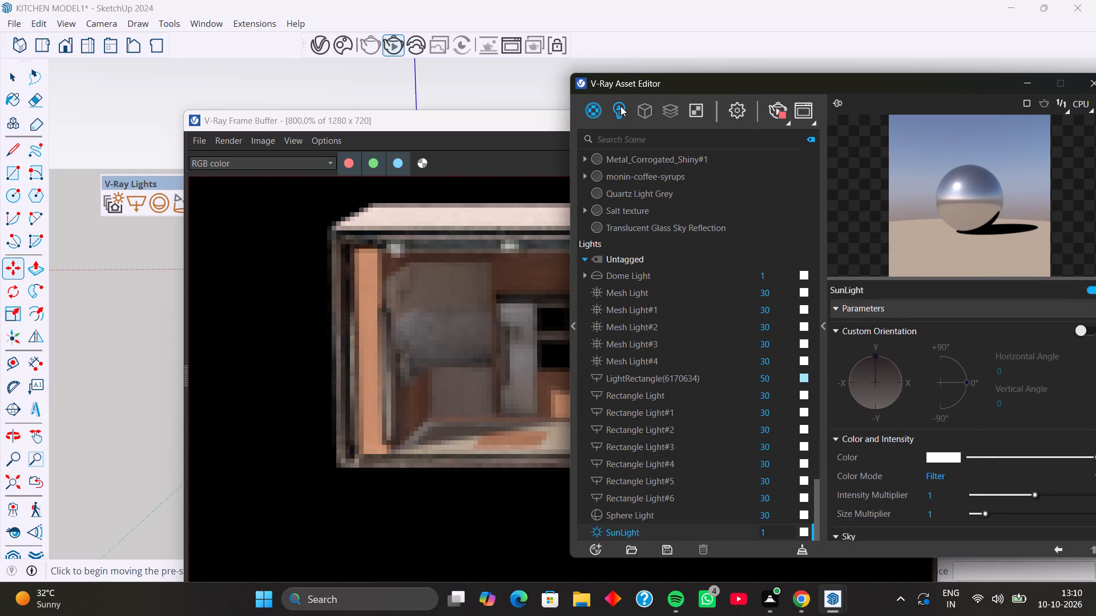
pyautogui.click(620, 106)
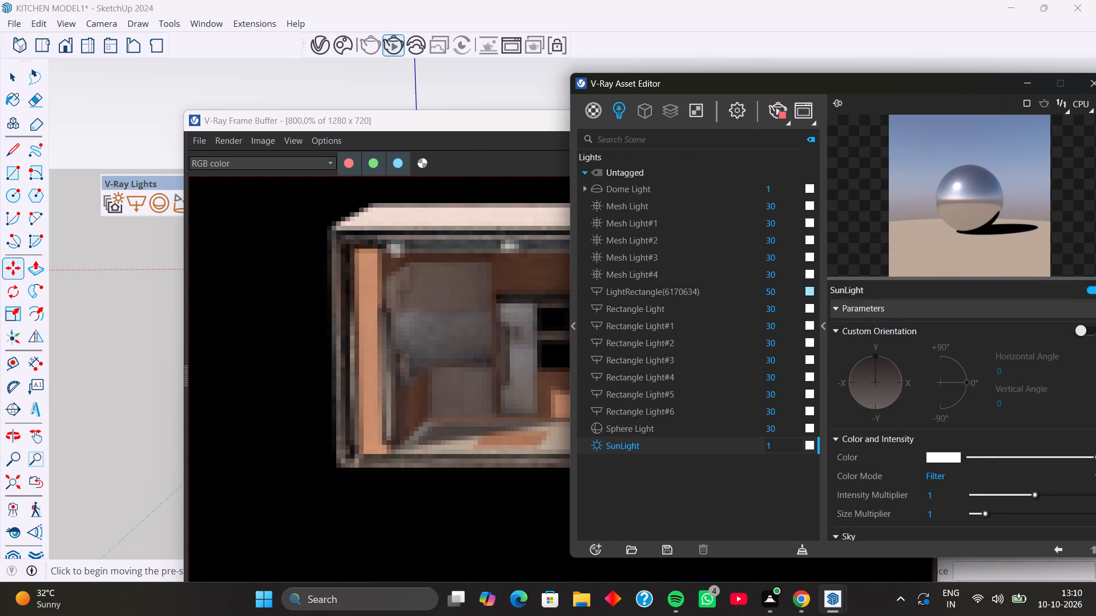
# Examine the sectioned kitchen in the live V-Ray render from nearer and farther camera distances, with the render window moved aside.
pyautogui.click(479, 153)
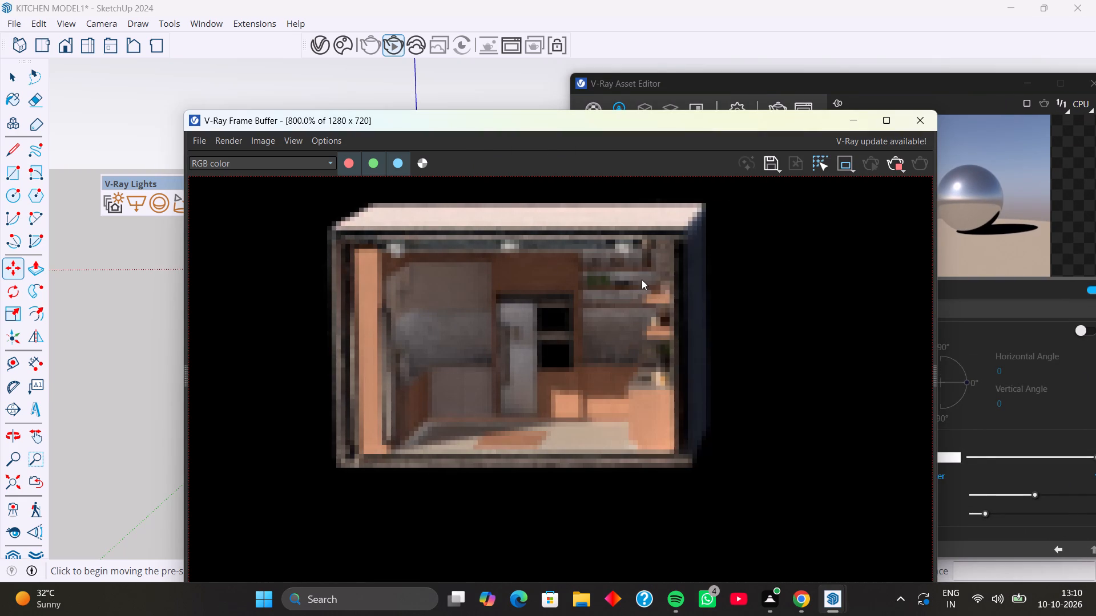
pyautogui.scroll(-1, 642, 279)
pyautogui.scroll(1, 614, 300)
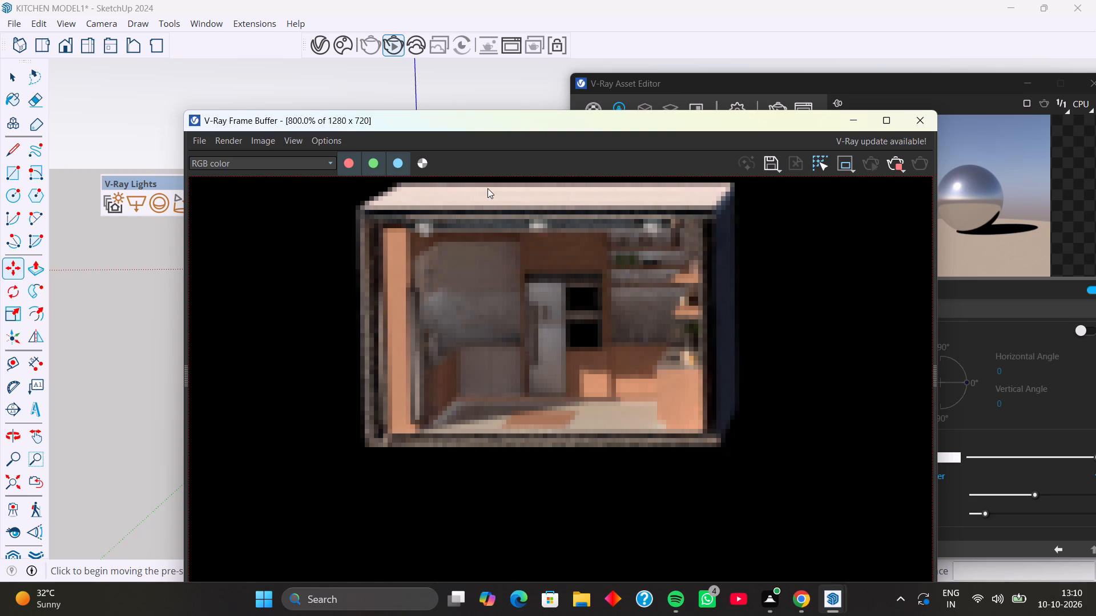
pyautogui.moveTo(509, 125); pyautogui.dragTo(587, 125)
pyautogui.scroll(-1, 223, 303)
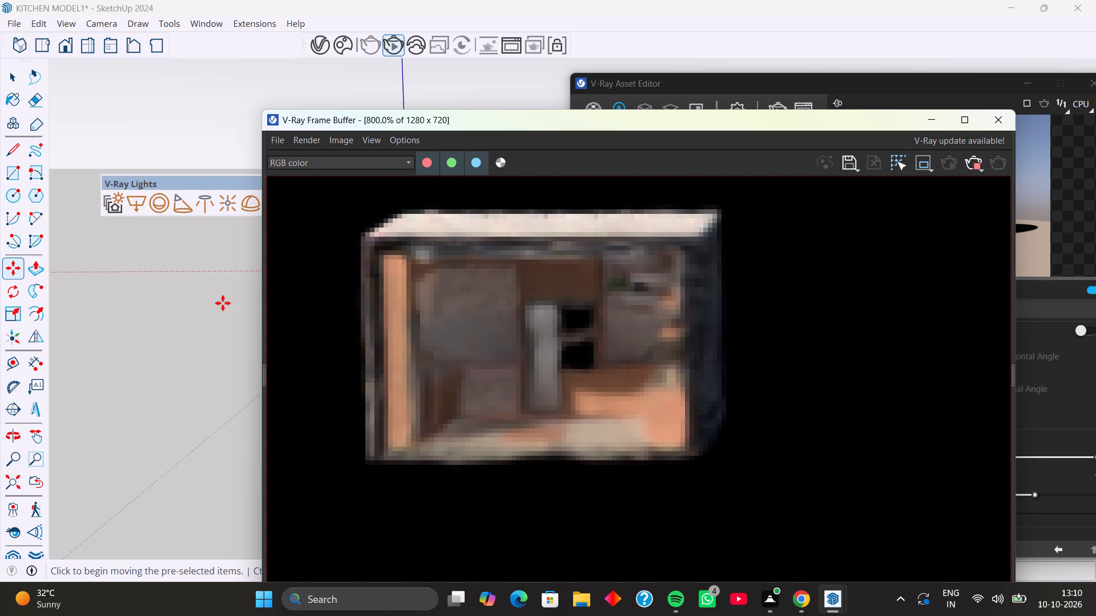
pyautogui.scroll(1, 223, 303)
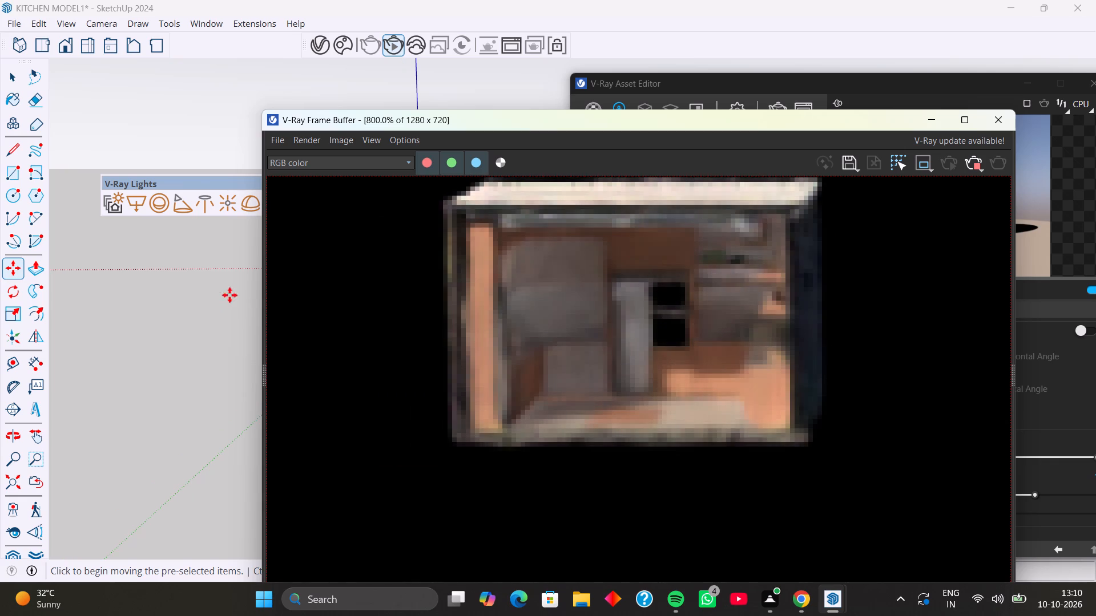
pyautogui.scroll(-1, 602, 290)
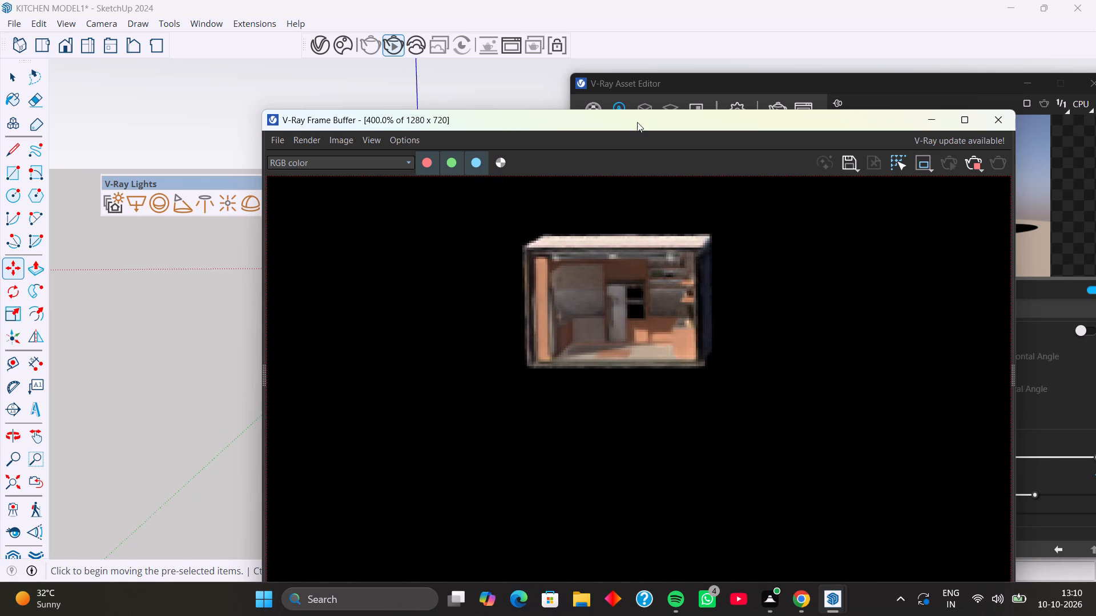
pyautogui.moveTo(637, 121); pyautogui.dragTo(578, 35)
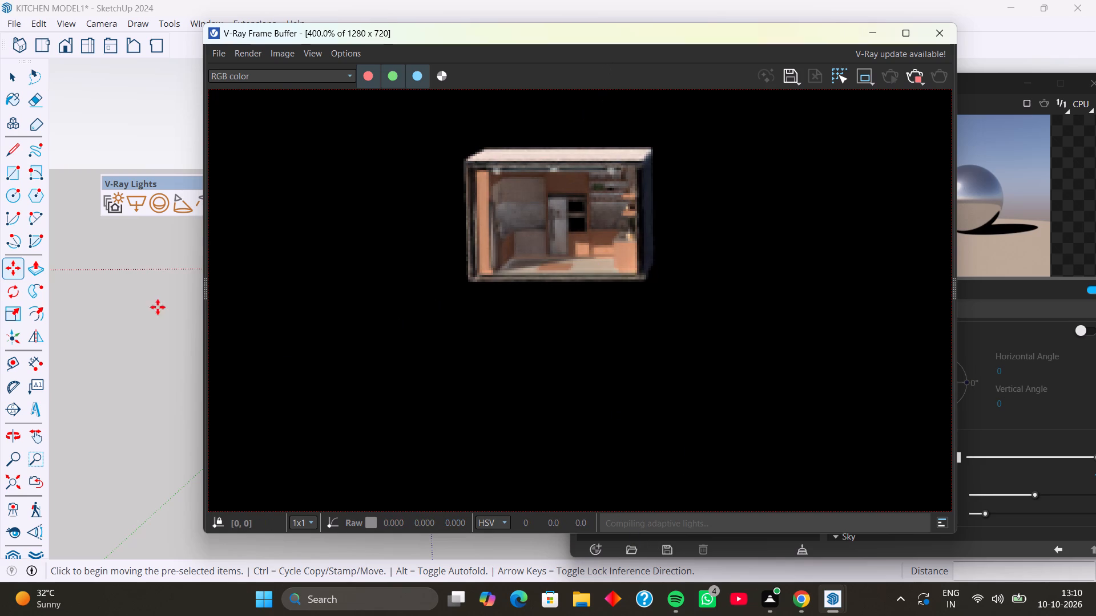
pyautogui.scroll(-1, 163, 260)
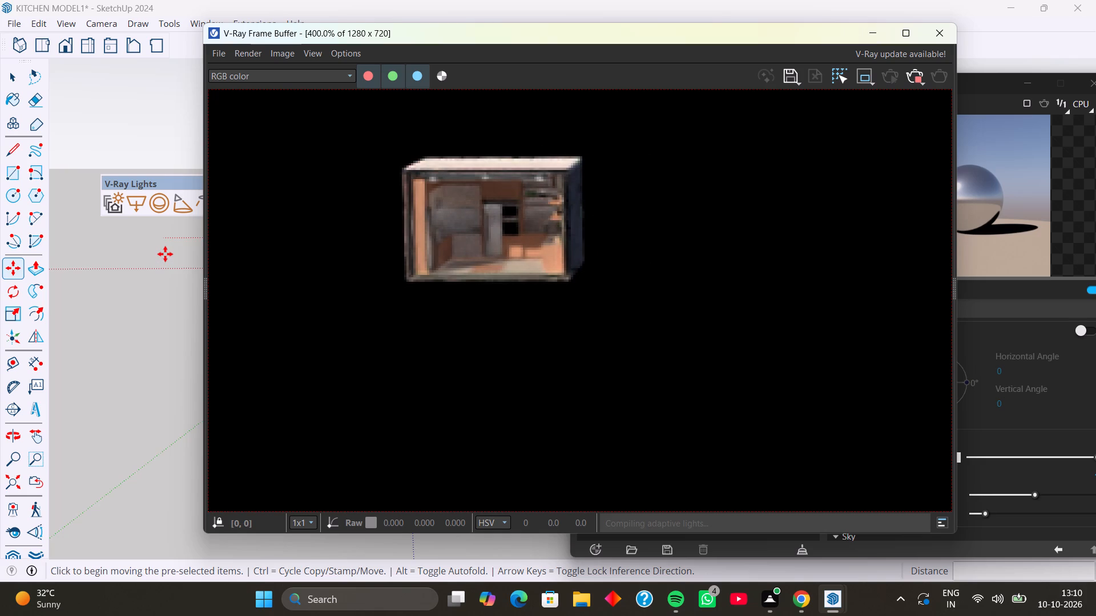
pyautogui.scroll(1, 165, 254)
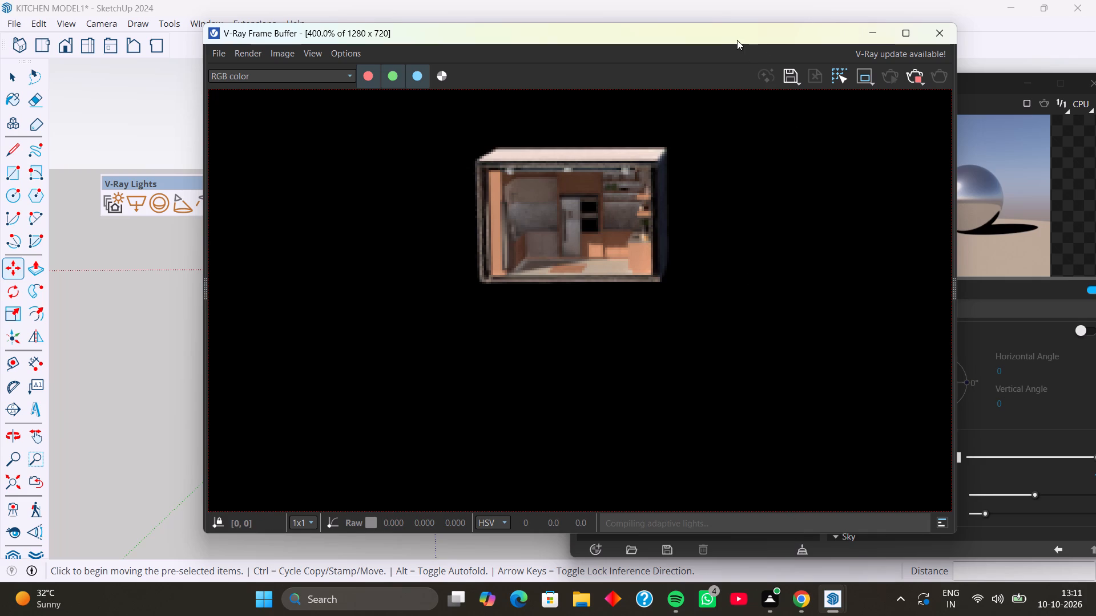
pyautogui.moveTo(735, 35); pyautogui.dragTo(724, 46)
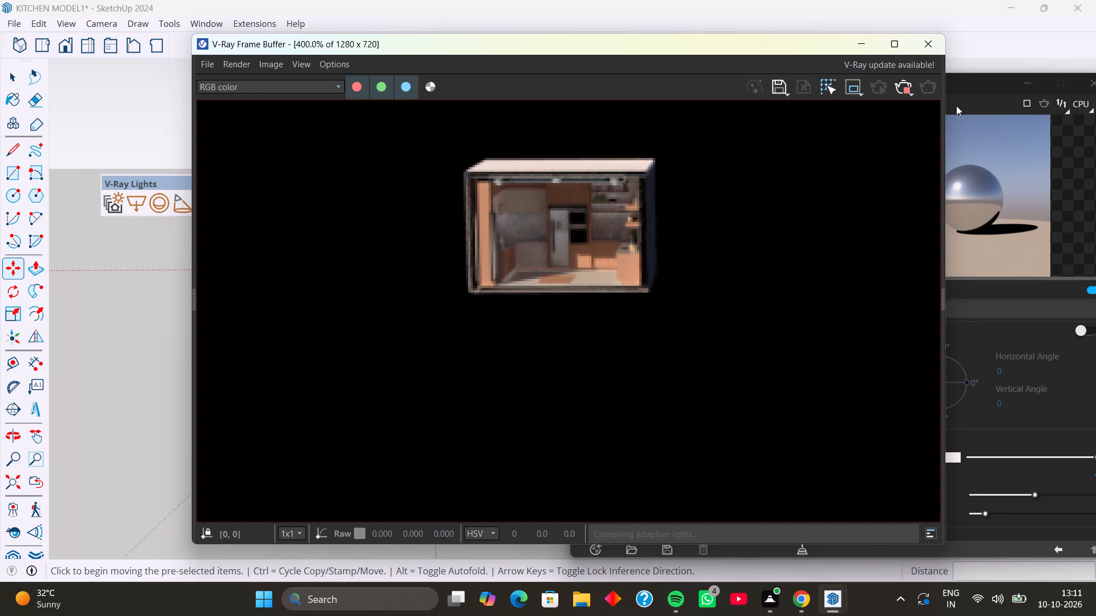
# Close the V-Ray Frame Buffer and the Asset Editor to uncover the kitchen model.
pyautogui.click(930, 50)
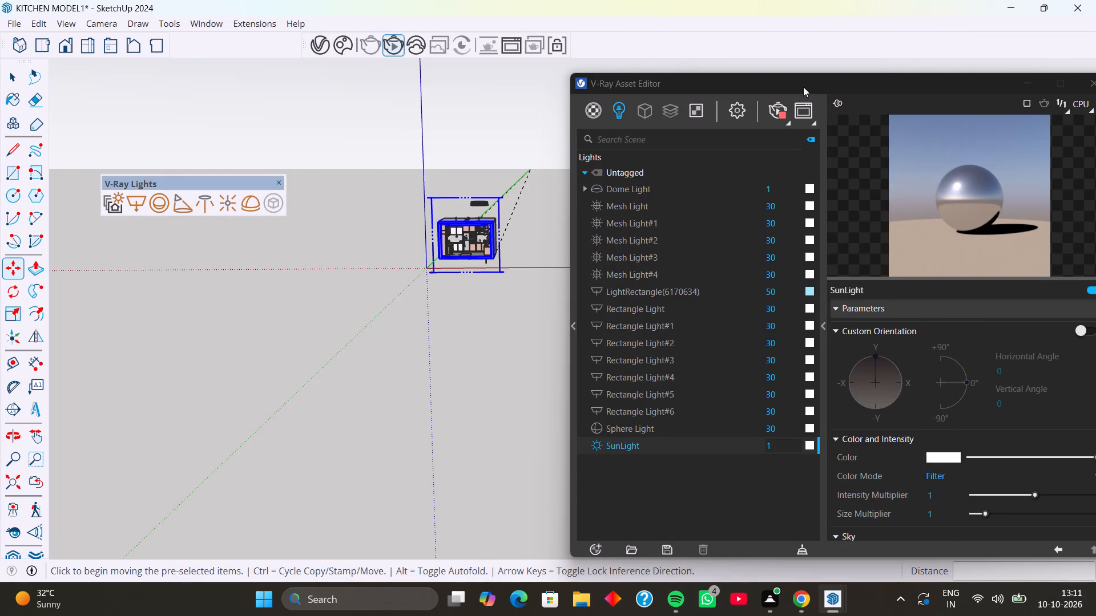
pyautogui.moveTo(804, 83); pyautogui.dragTo(530, 167)
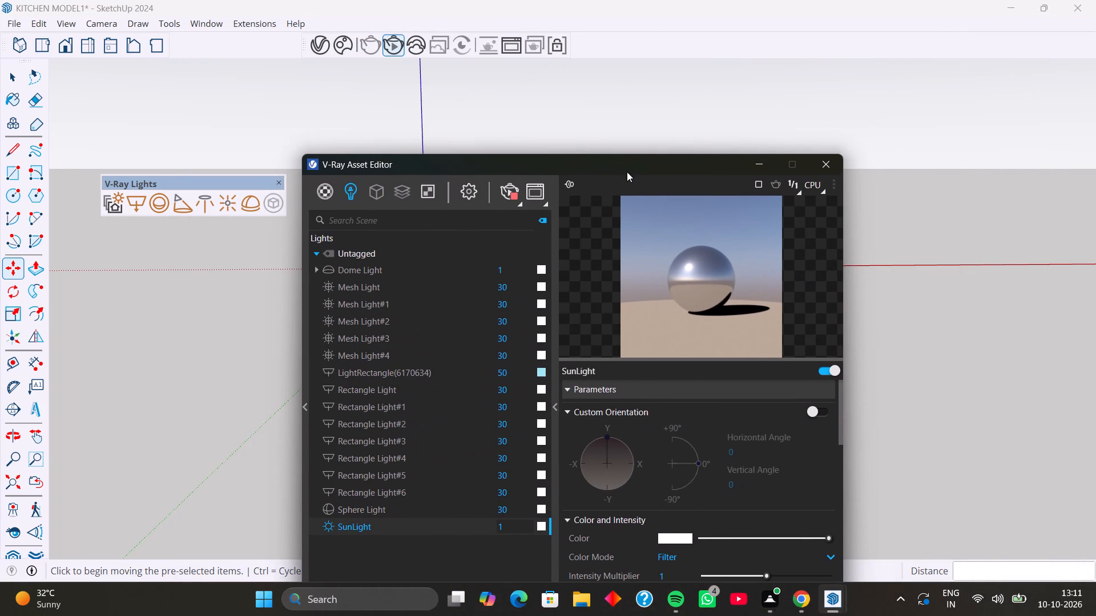
pyautogui.click(815, 169)
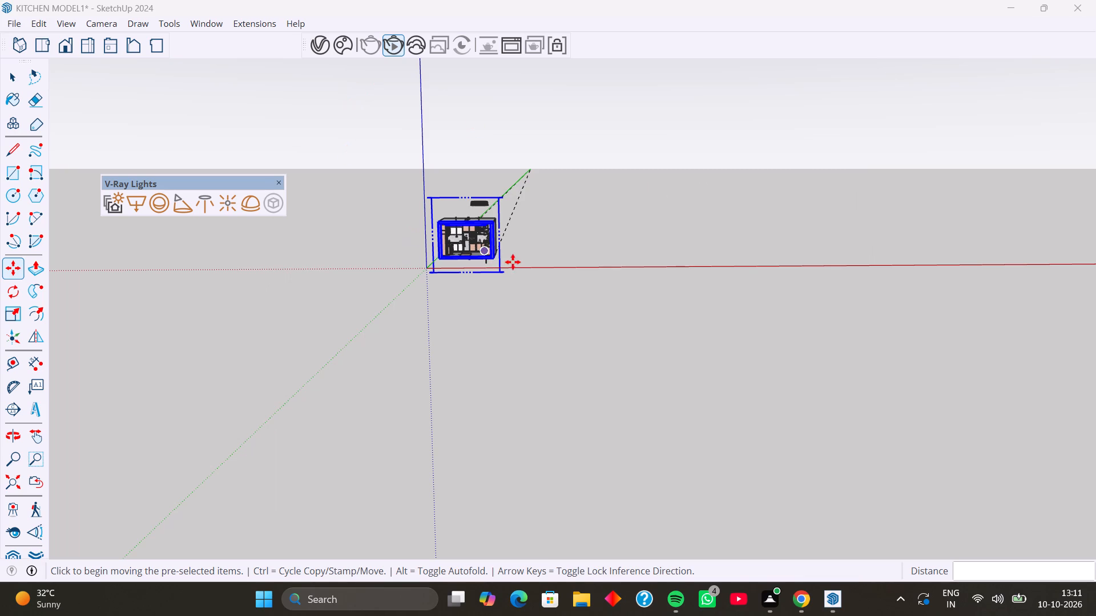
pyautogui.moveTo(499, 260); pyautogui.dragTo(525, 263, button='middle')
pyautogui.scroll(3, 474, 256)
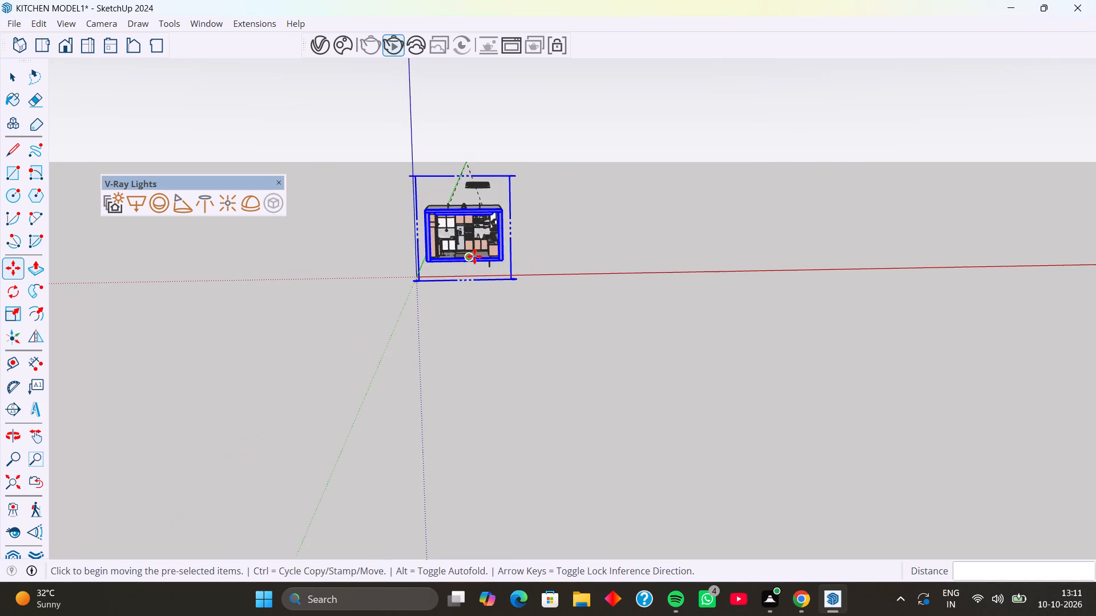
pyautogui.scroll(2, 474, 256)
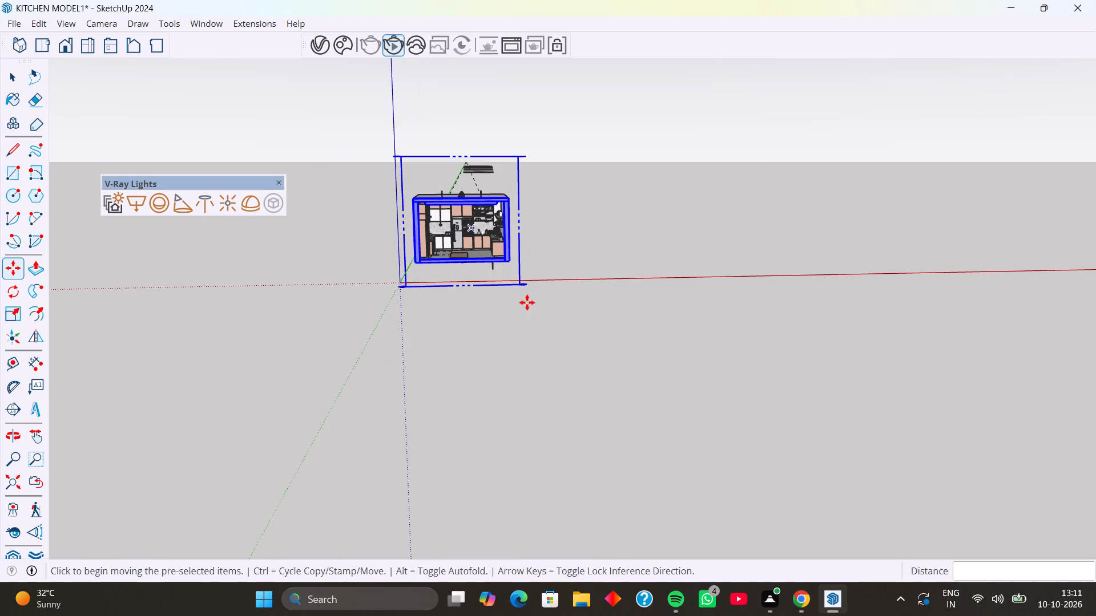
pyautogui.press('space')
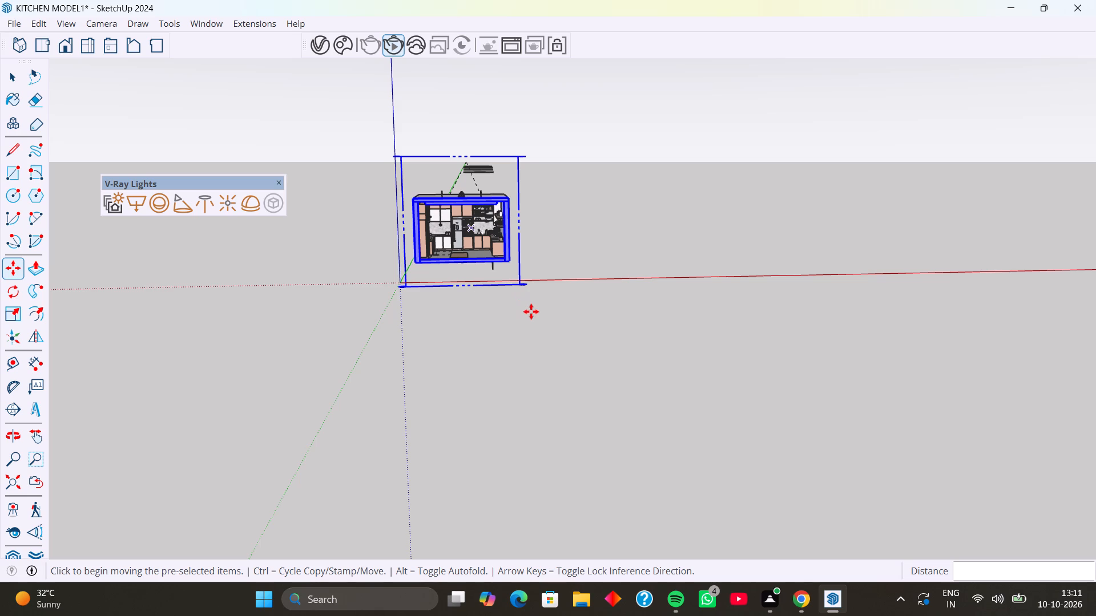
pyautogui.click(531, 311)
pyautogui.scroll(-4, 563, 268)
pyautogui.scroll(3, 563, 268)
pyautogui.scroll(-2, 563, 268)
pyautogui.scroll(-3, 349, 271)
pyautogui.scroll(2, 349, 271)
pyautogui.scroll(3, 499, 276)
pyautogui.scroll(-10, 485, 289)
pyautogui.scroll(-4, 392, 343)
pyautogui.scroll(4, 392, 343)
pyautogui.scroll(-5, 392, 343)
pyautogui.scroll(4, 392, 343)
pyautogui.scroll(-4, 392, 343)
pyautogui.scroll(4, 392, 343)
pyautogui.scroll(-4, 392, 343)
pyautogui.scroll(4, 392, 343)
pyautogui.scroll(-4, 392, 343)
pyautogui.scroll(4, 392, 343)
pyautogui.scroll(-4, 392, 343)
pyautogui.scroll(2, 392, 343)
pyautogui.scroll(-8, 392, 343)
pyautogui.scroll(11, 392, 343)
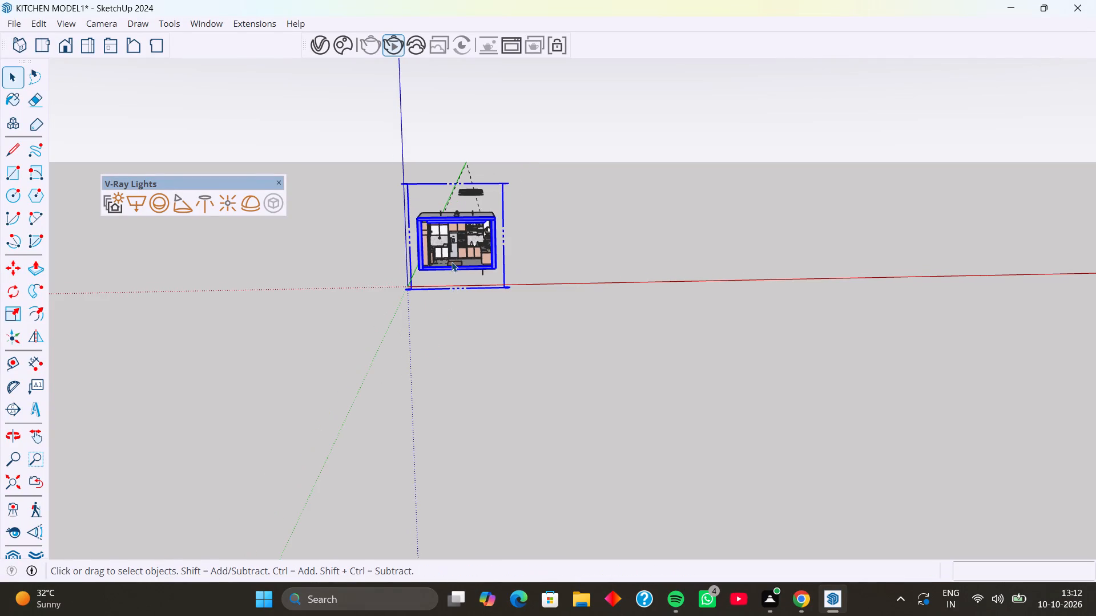
# Frame the kitchen's open front closer, stop the interactive render, and turn off Progressive in the V-Ray render settings.
pyautogui.scroll(8, 452, 257)
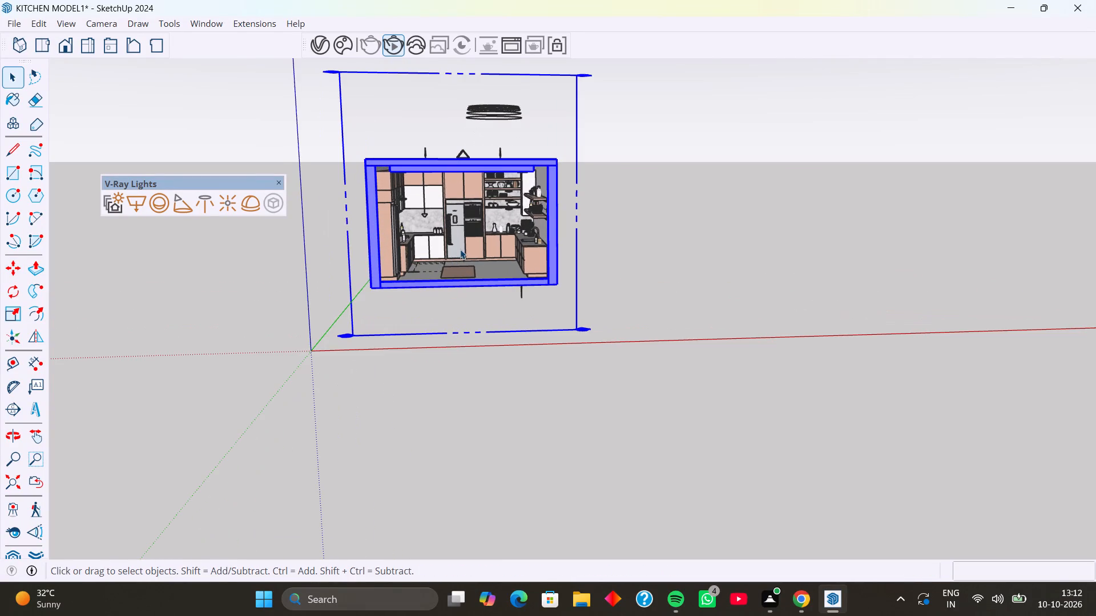
pyautogui.moveTo(460, 249); pyautogui.dragTo(445, 248, button='middle')
pyautogui.click(319, 45)
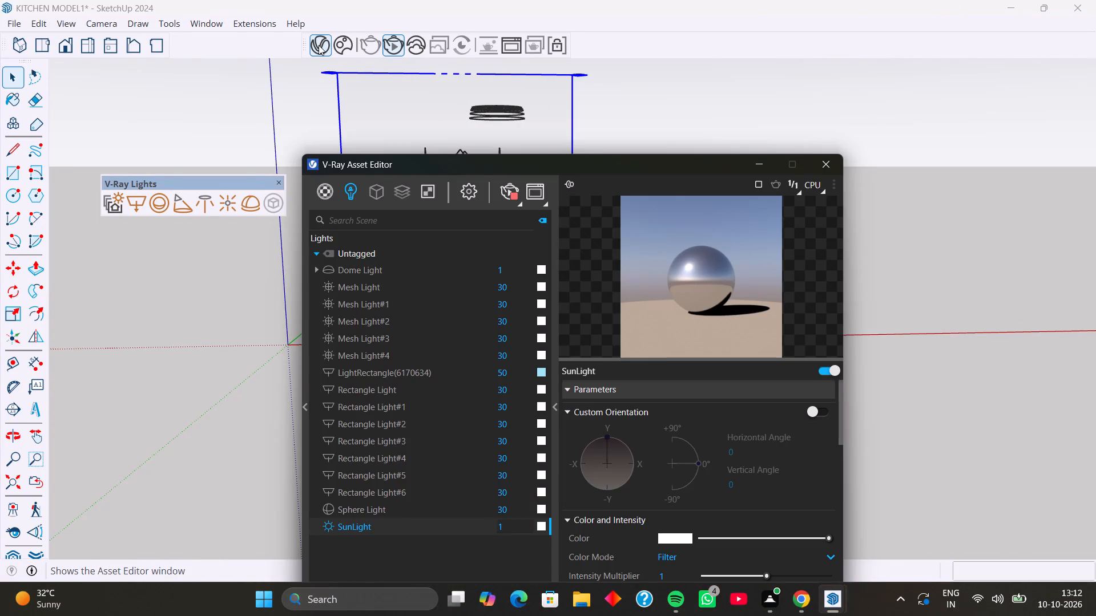
pyautogui.click(469, 193)
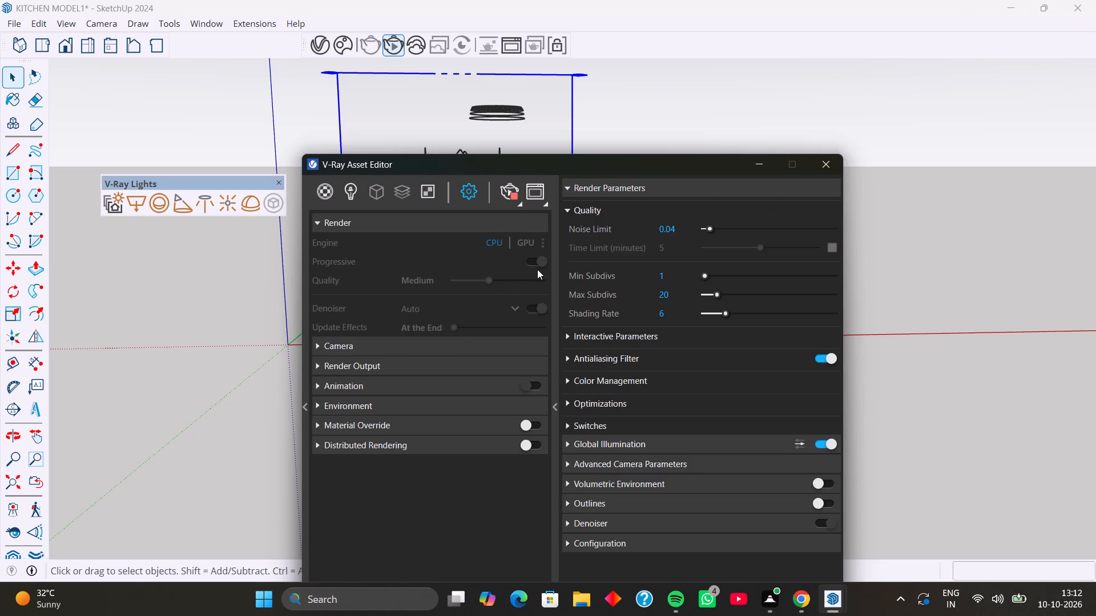
pyautogui.click(442, 344)
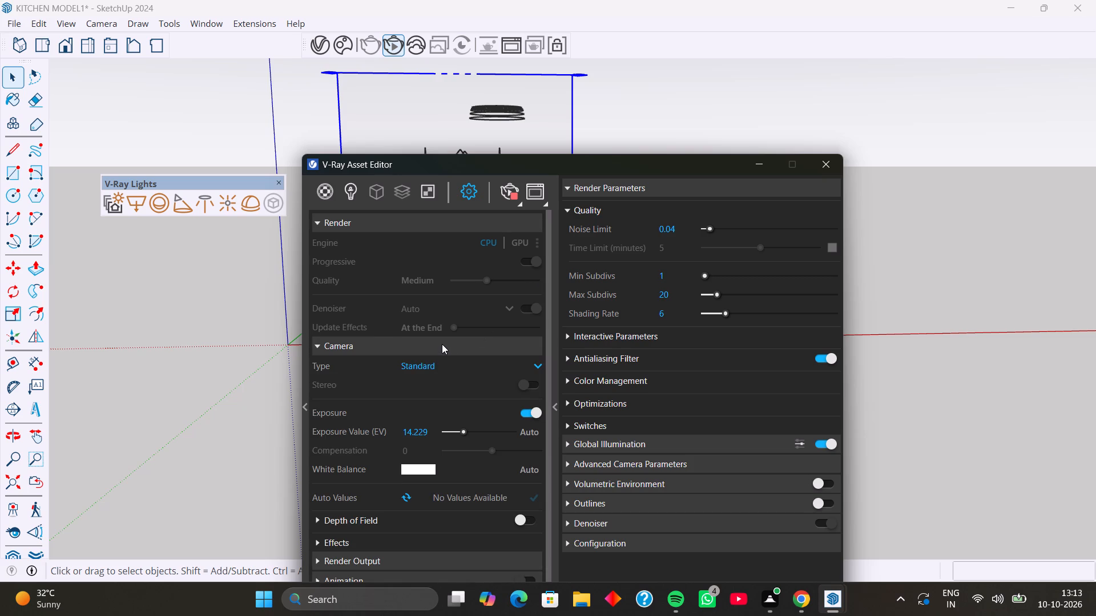
pyautogui.click(513, 194)
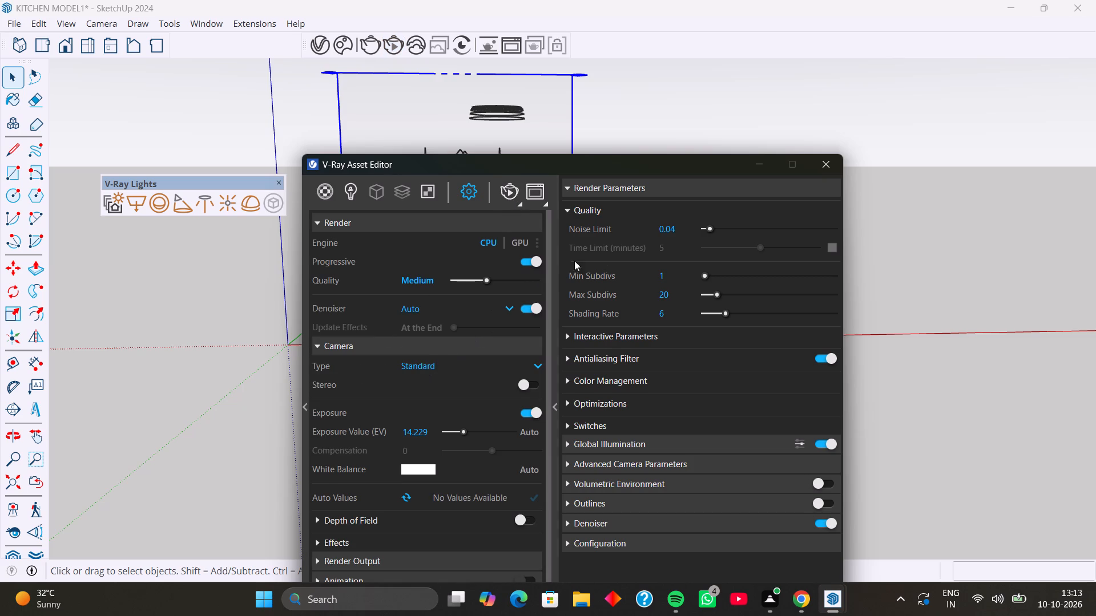
pyautogui.click(534, 258)
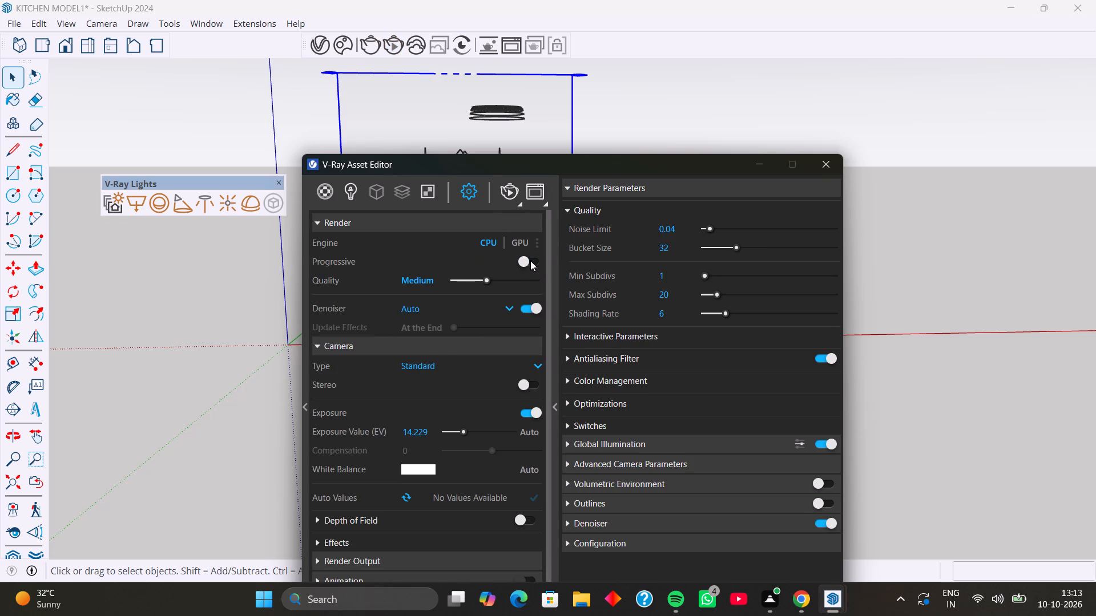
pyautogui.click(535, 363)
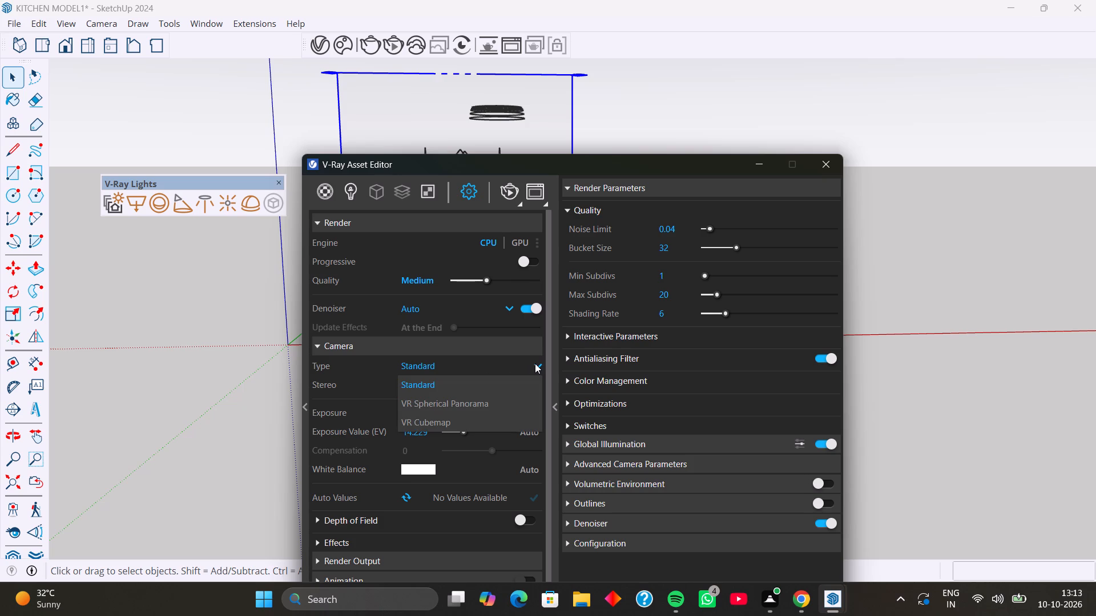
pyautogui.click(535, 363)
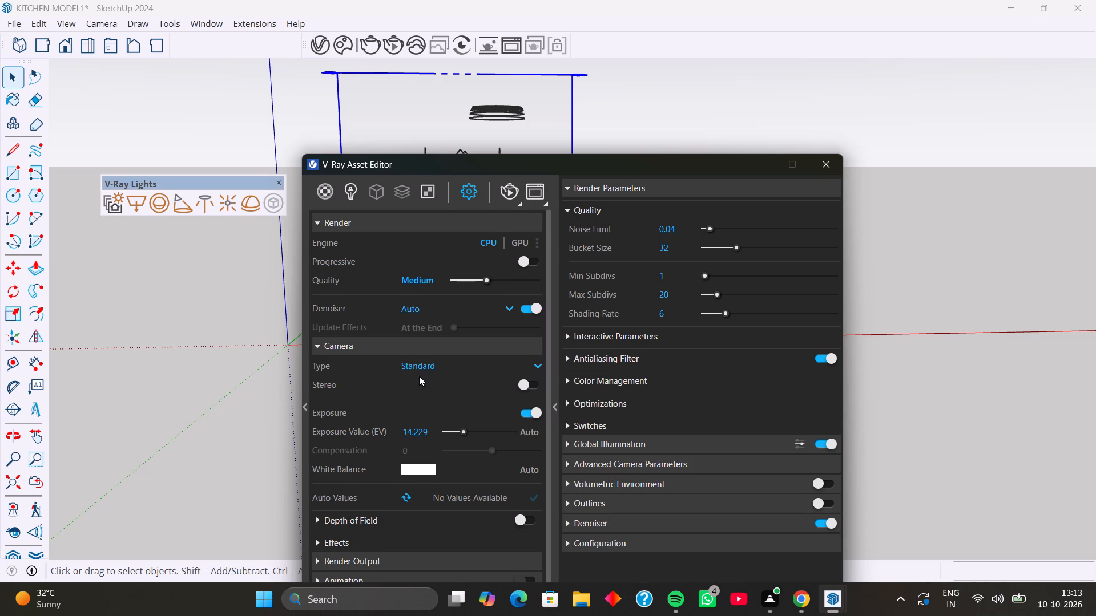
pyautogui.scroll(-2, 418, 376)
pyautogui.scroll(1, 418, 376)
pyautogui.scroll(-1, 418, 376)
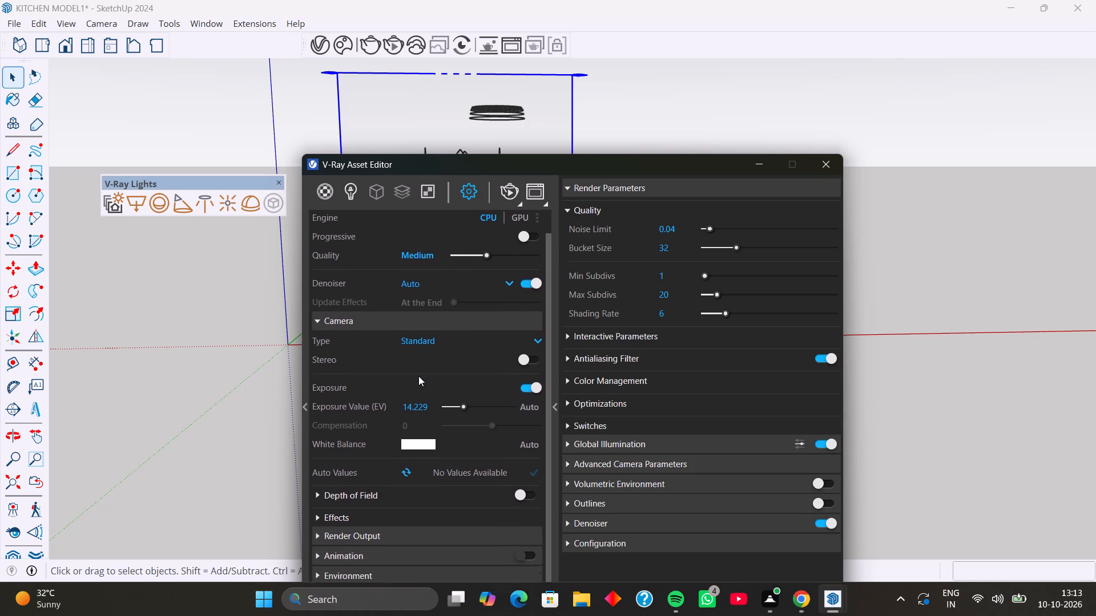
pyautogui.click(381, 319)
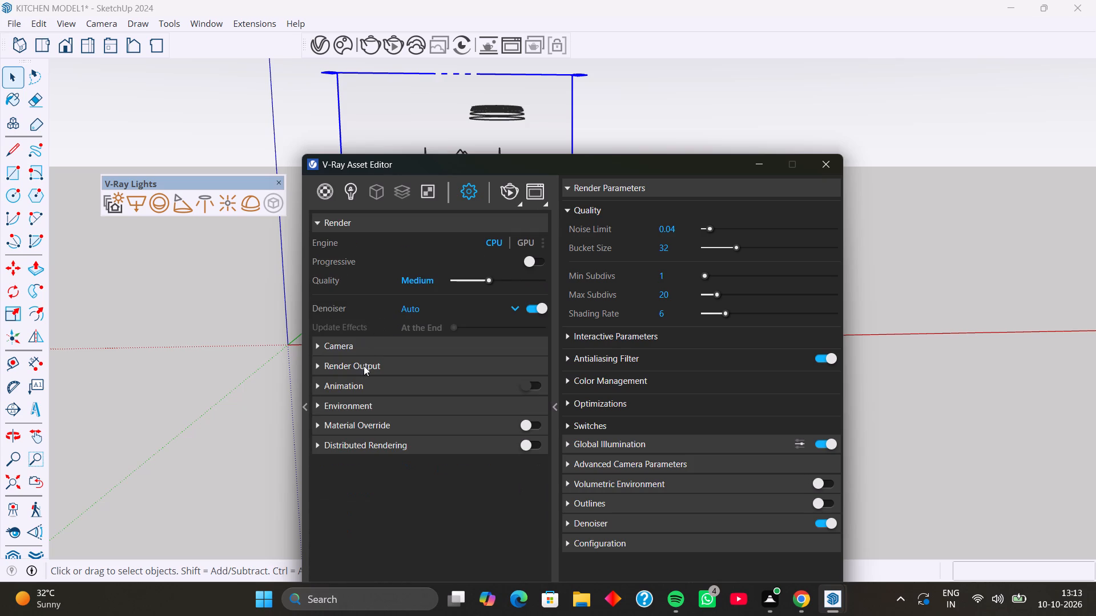
# In the V-Ray render output settings, turn on Safe Frame and set the image width to 3000.
pyautogui.click(364, 366)
pyautogui.moveTo(428, 406); pyautogui.dragTo(374, 415)
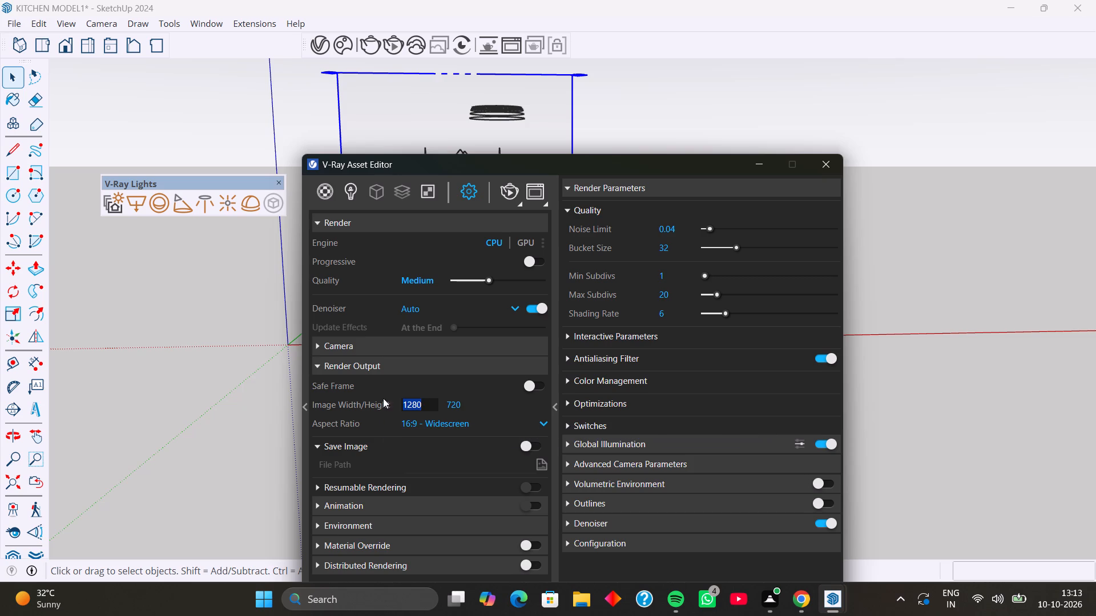
pyautogui.click(527, 386)
pyautogui.moveTo(428, 406); pyautogui.dragTo(385, 412)
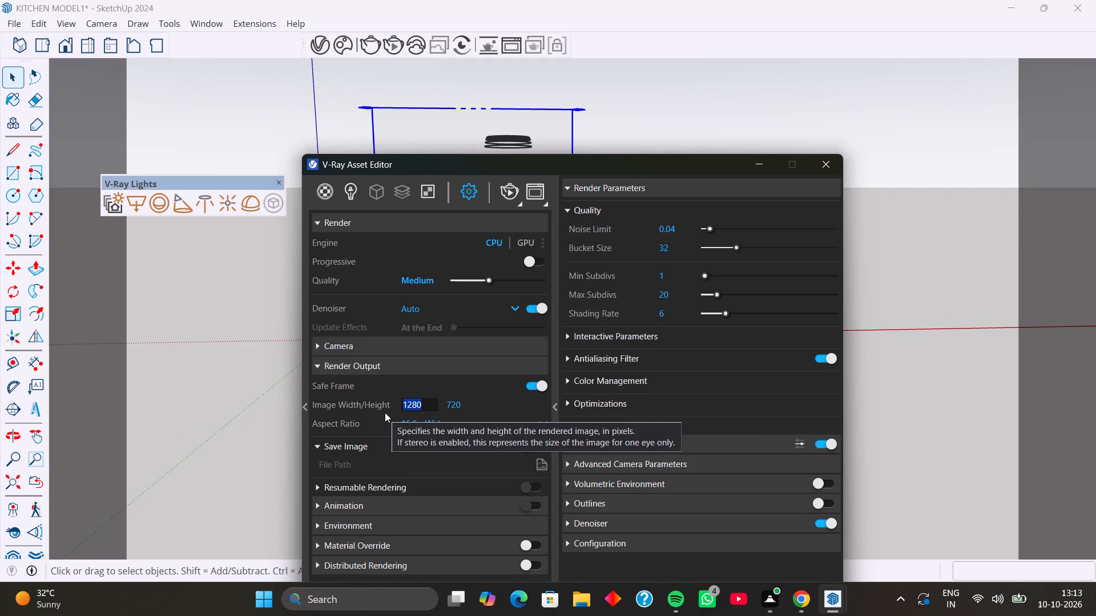
pyautogui.write('3000')
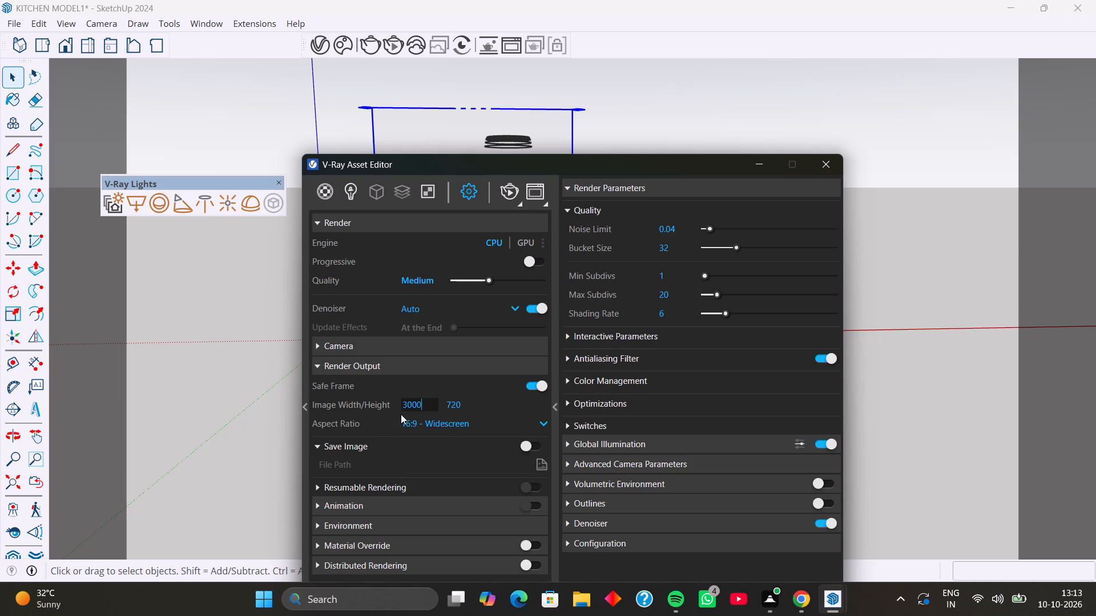
pyautogui.press('Return')
# Change the render output's aspect ratio to 4:5 - Portrait, after reselecting 16:9 - Widescreen.
pyautogui.click(486, 419)
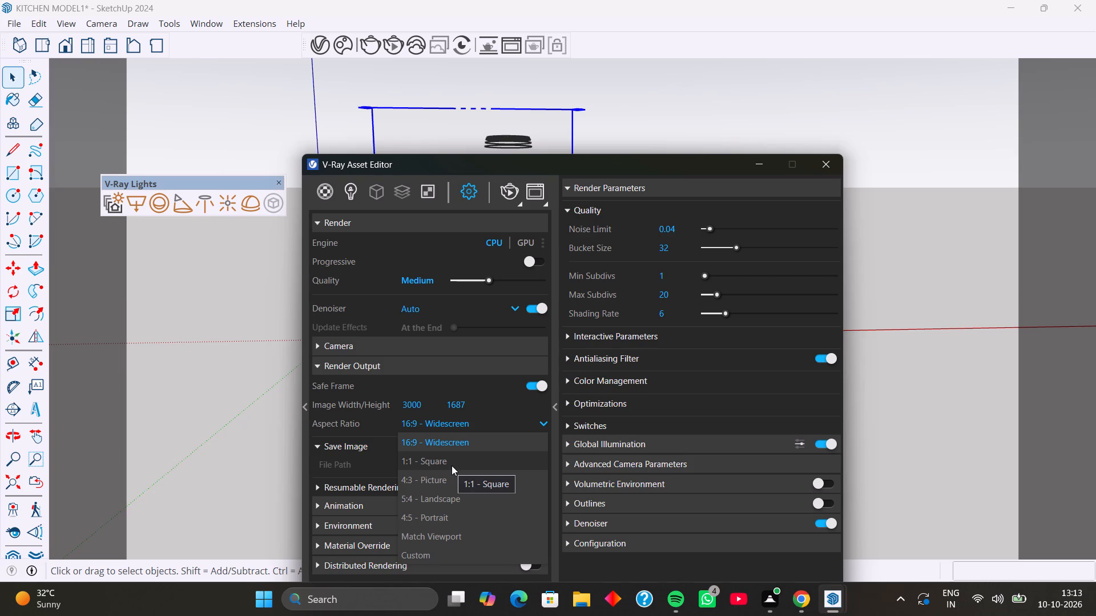
pyautogui.click(475, 443)
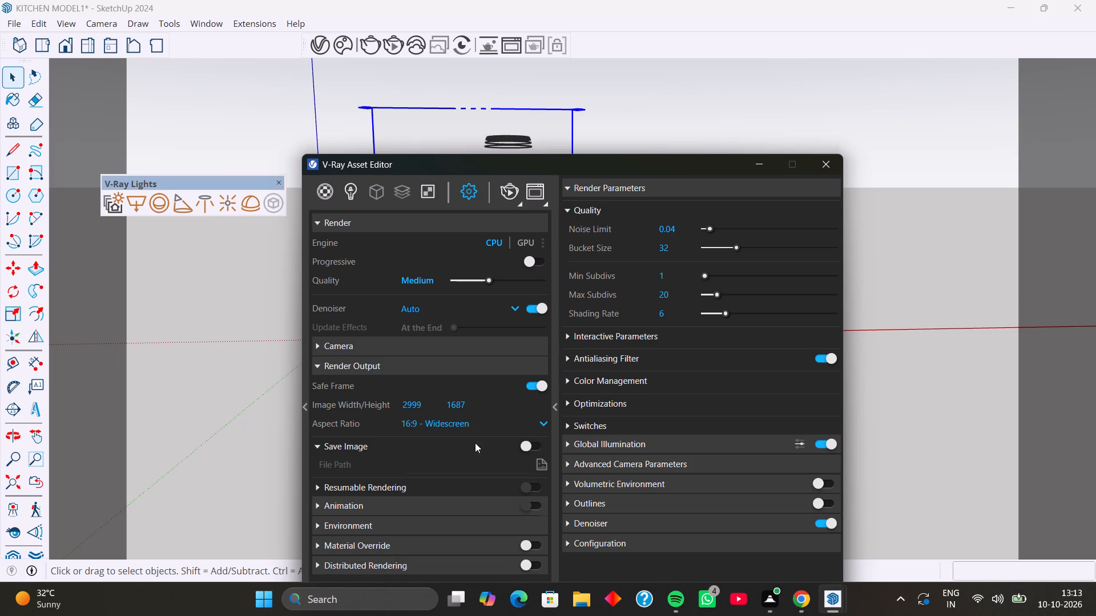
pyautogui.scroll(-4, 425, 445)
pyautogui.click(545, 423)
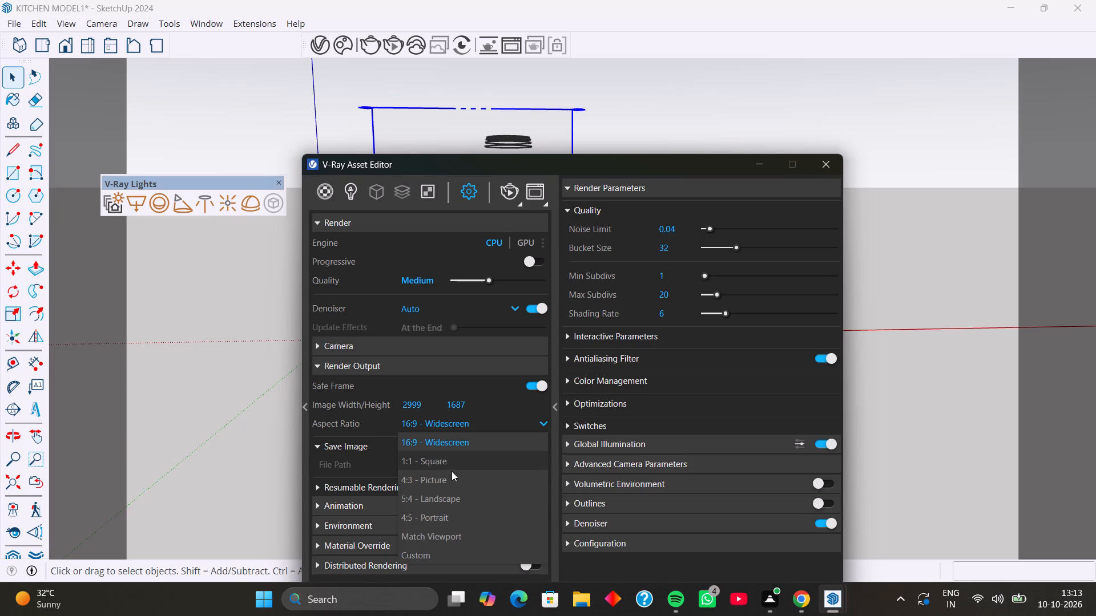
pyautogui.click(457, 517)
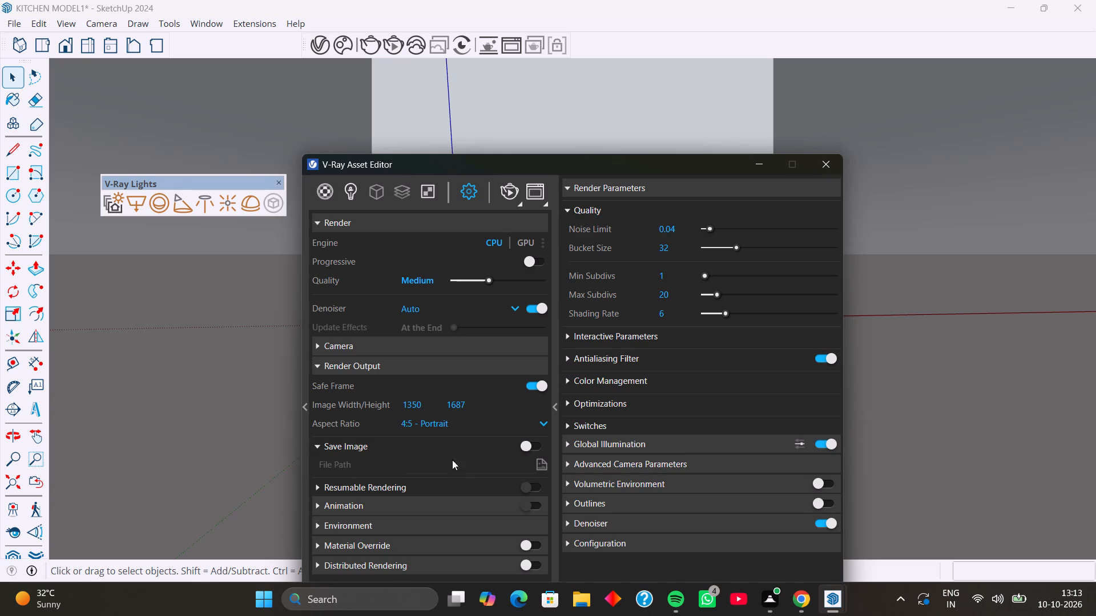
pyautogui.click(408, 506)
pyautogui.click(408, 506)
pyautogui.scroll(-5, 400, 492)
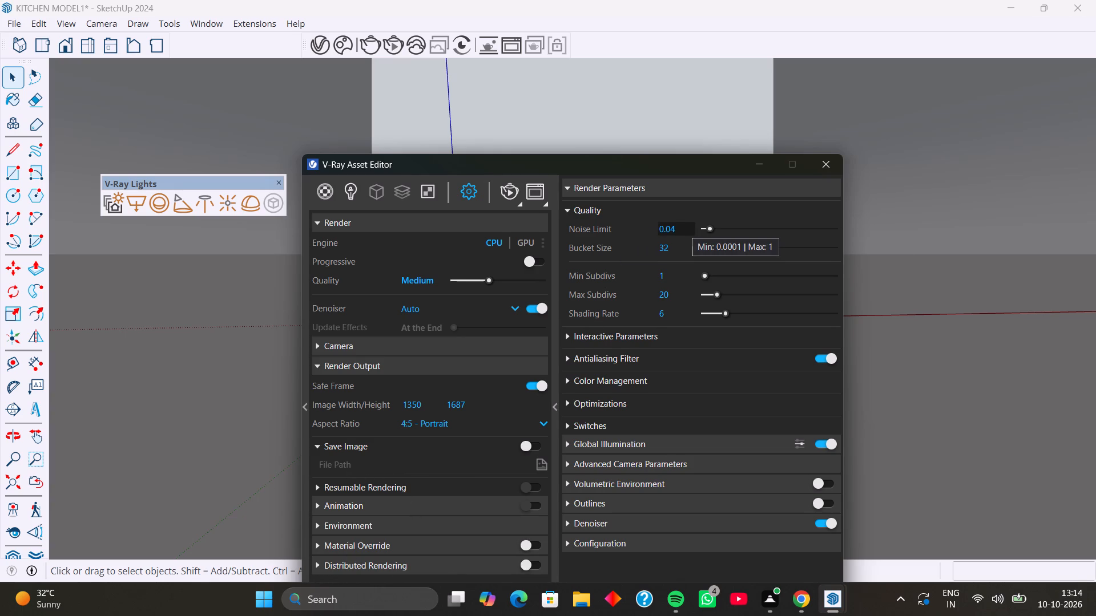
# Set the render quality's Noise Limit to 0.004 and its Max Subdivs to 12, then reduce Max Subdivs to 10.
pyautogui.moveTo(686, 228); pyautogui.dragTo(640, 237)
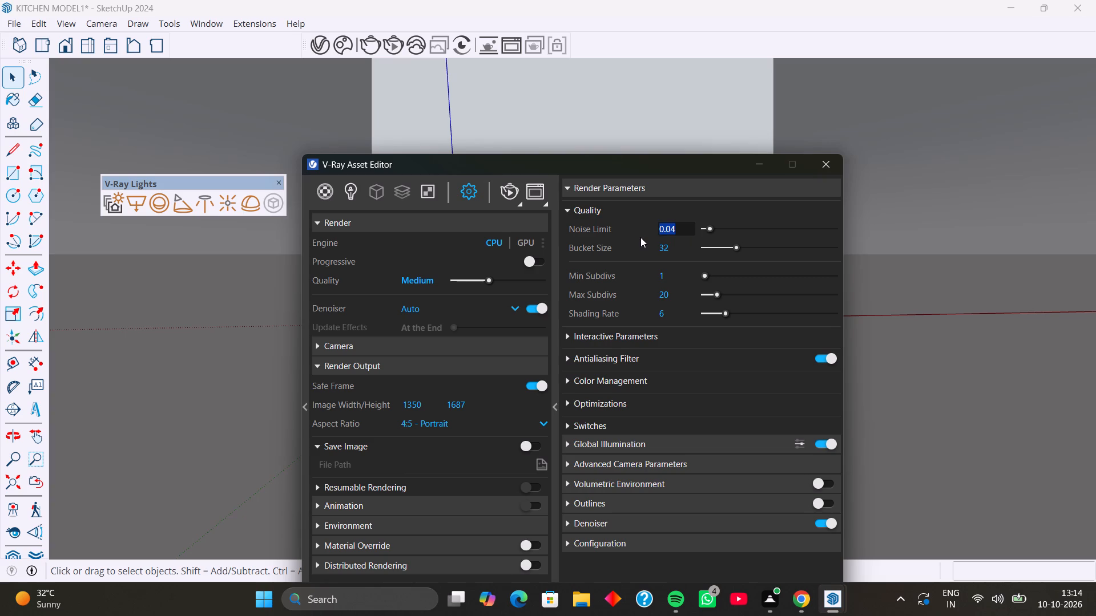
pyautogui.write('0.00')
pyautogui.press('4')
pyautogui.press('Return')
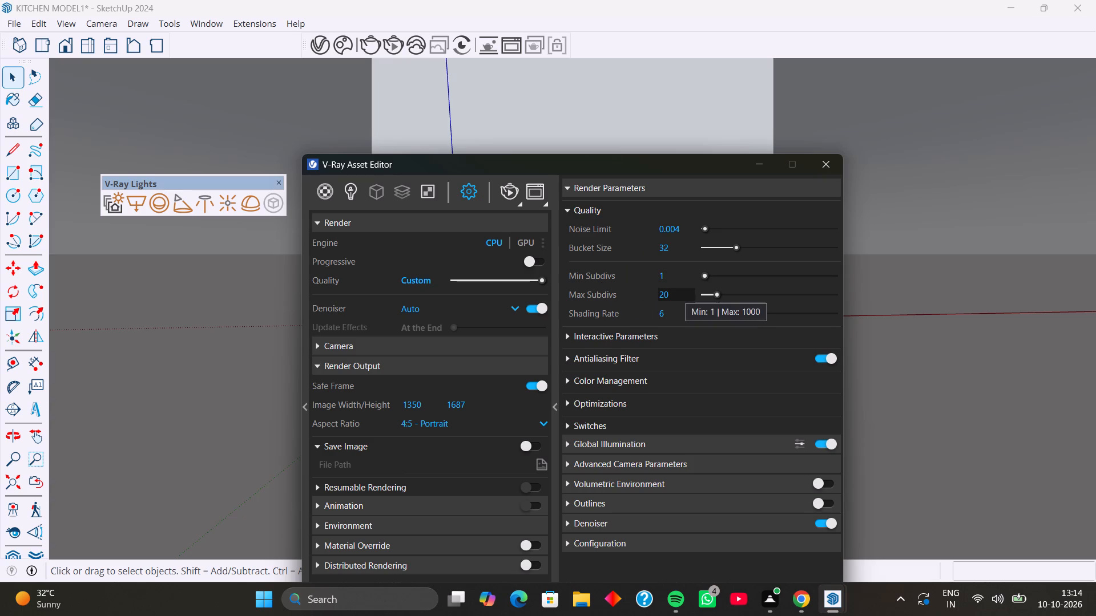
pyautogui.moveTo(679, 293); pyautogui.dragTo(648, 298)
pyautogui.write('12')
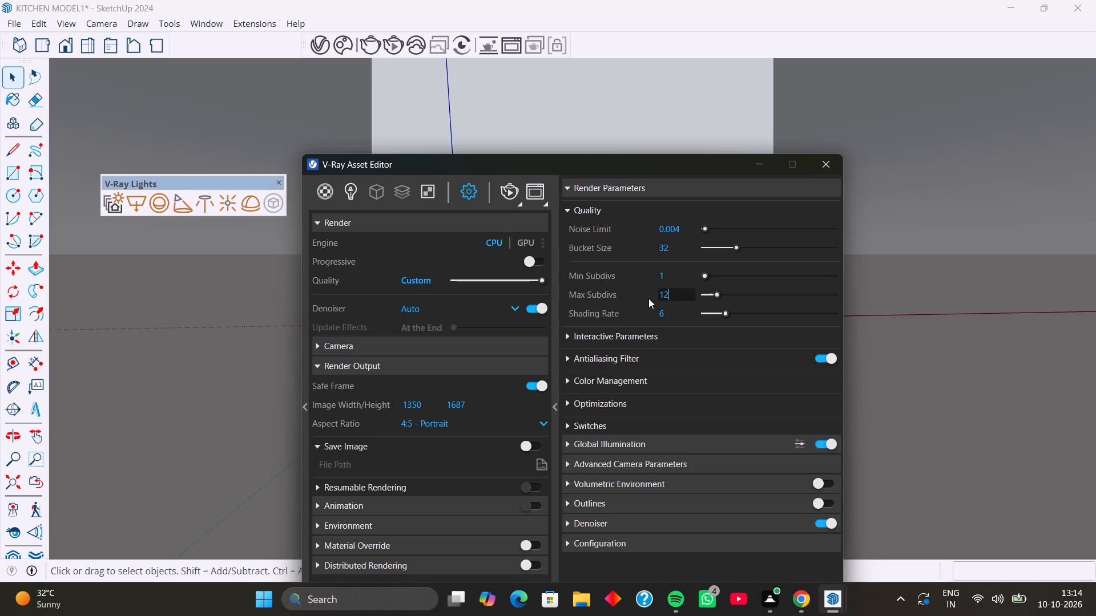
pyautogui.press('Return')
pyautogui.moveTo(682, 294); pyautogui.dragTo(653, 298)
pyautogui.write('10')
pyautogui.press('Return')
# Show the advanced Global Illumination options and set Primary Rays to Irradiance map (deprecated).
pyautogui.click(631, 448)
pyautogui.scroll(-6, 637, 367)
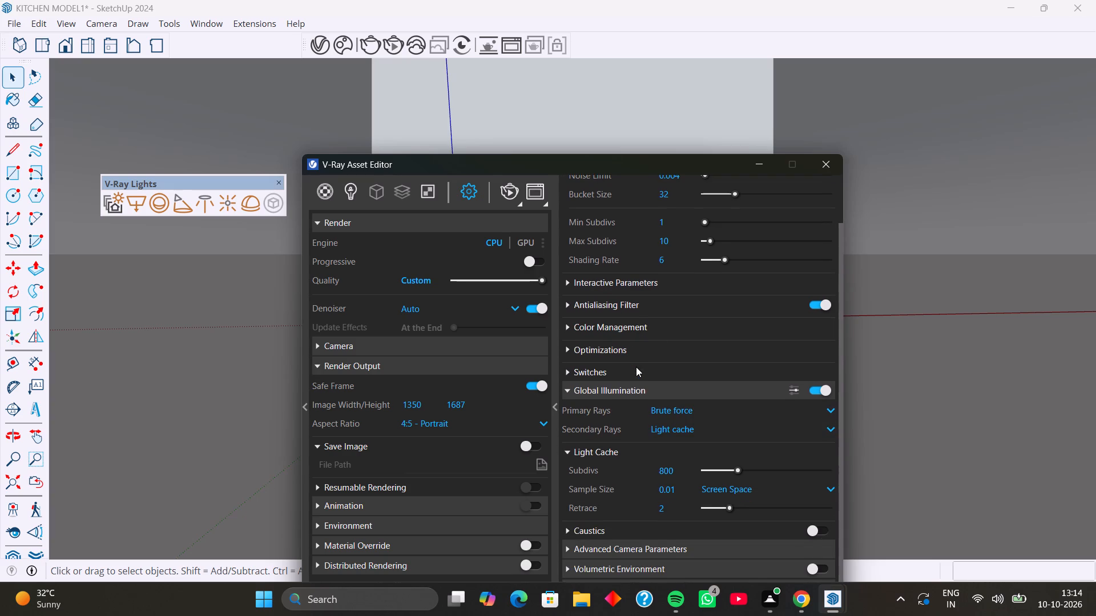
pyautogui.scroll(-2, 633, 374)
pyautogui.click(793, 391)
pyautogui.scroll(-1, 625, 400)
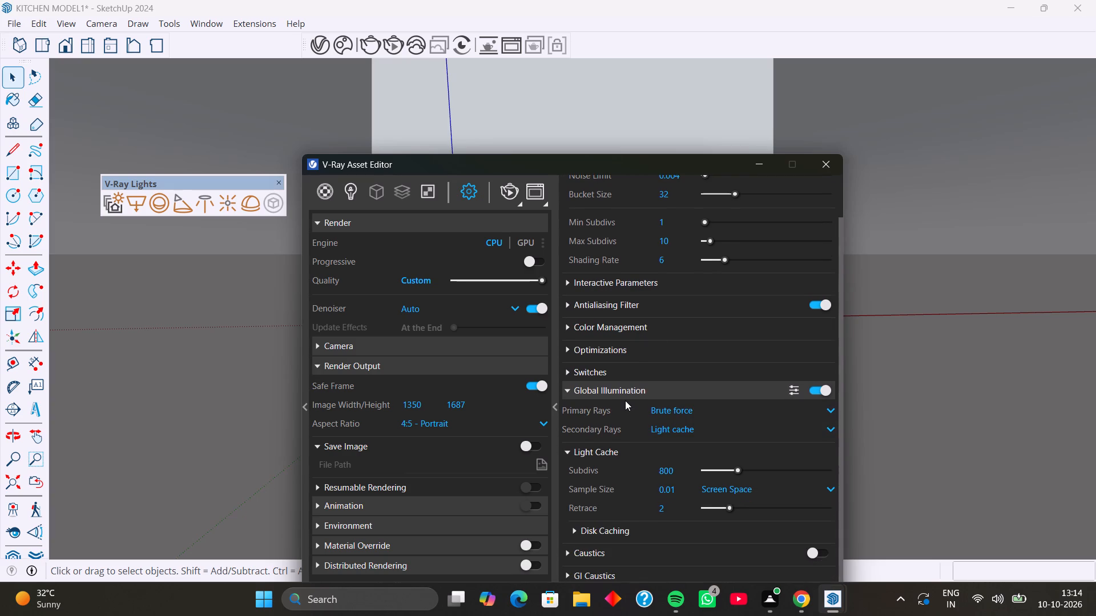
pyautogui.scroll(-4, 625, 400)
pyautogui.click(828, 343)
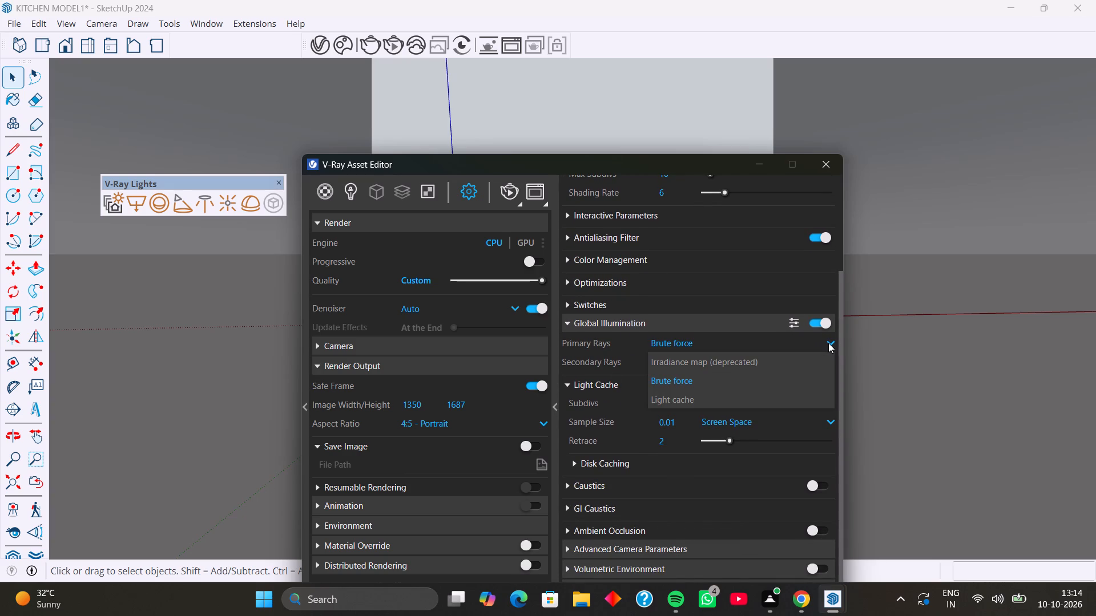
pyautogui.click(724, 364)
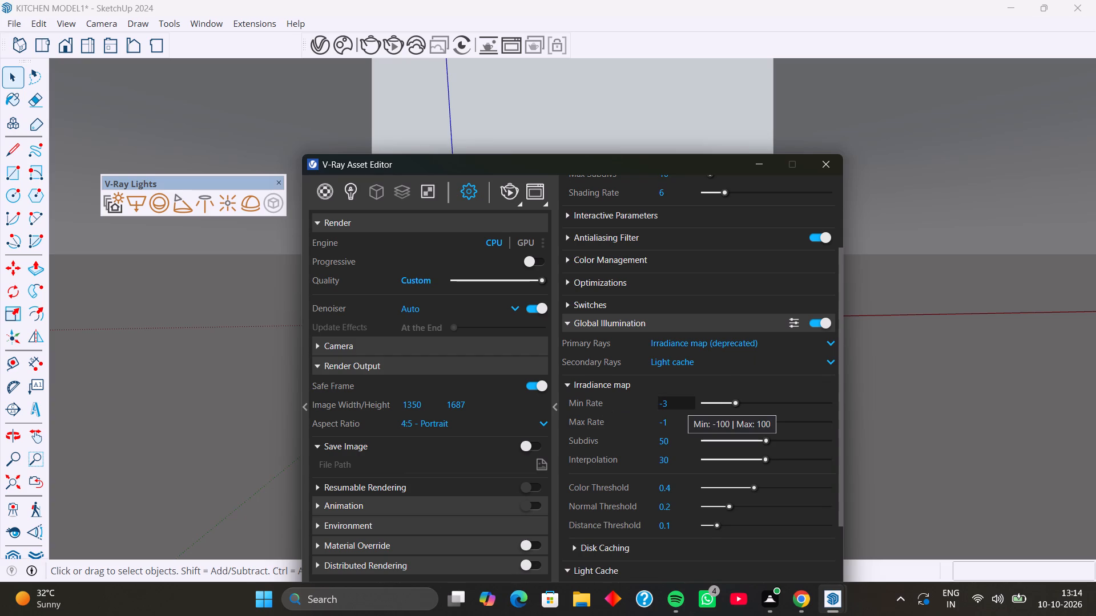
# Set the irradiance map's Max Rate to -2 and its Subdivs to 80.
pyautogui.moveTo(675, 419); pyautogui.dragTo(638, 425)
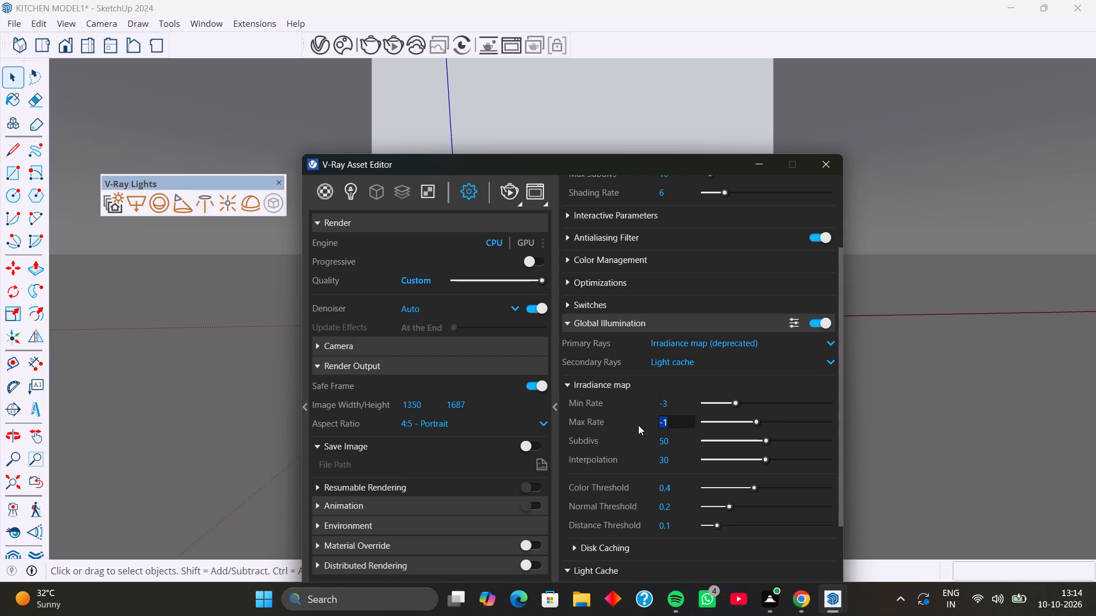
pyautogui.write('-2')
pyautogui.press('Return')
pyautogui.scroll(-3, 607, 468)
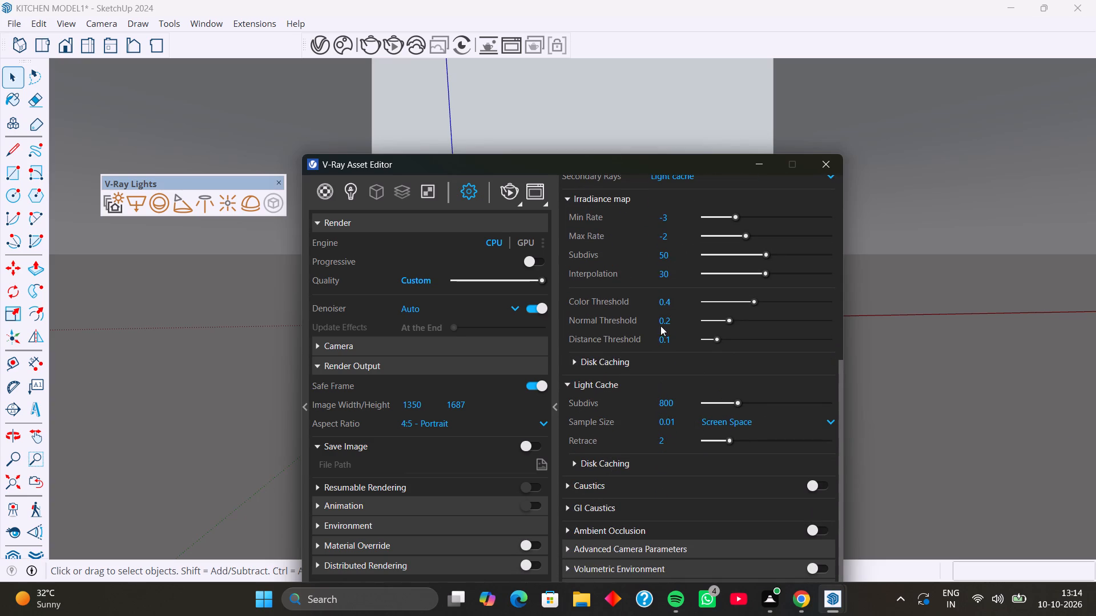
pyautogui.moveTo(674, 252); pyautogui.dragTo(643, 257)
pyautogui.write('80')
pyautogui.press('Return')
# Set the light cache's Subdivs to 1200.
pyautogui.moveTo(682, 403); pyautogui.dragTo(616, 412)
pyautogui.write('1200')
pyautogui.press('Return')
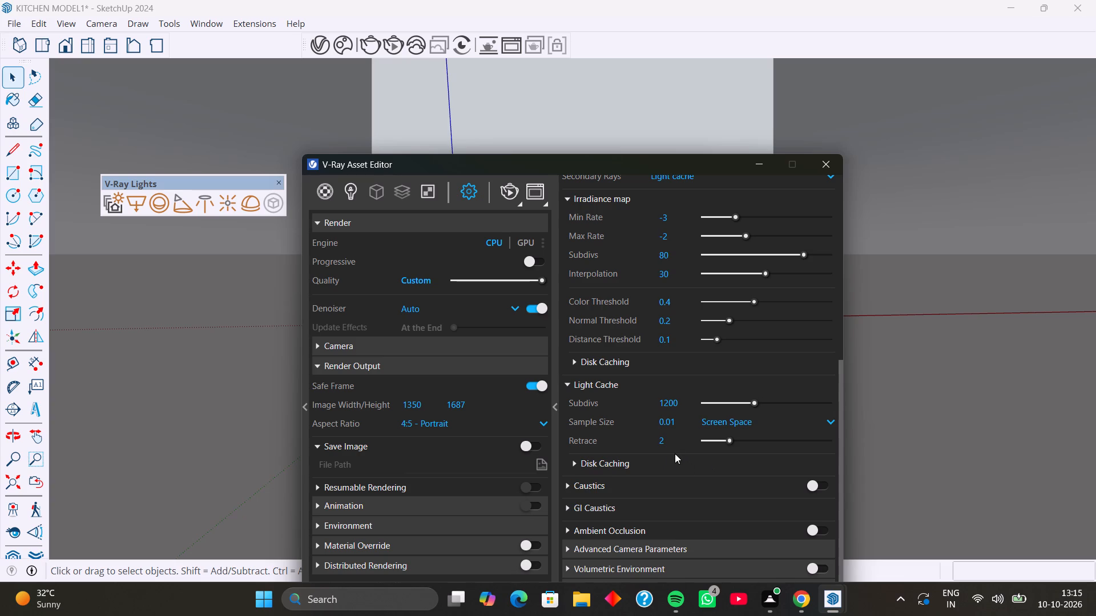
# Turn on Ambient Occlusion in the Global Illumination settings, look over its parameters, and collapse its section.
pyautogui.scroll(-2, 670, 457)
pyautogui.click(645, 529)
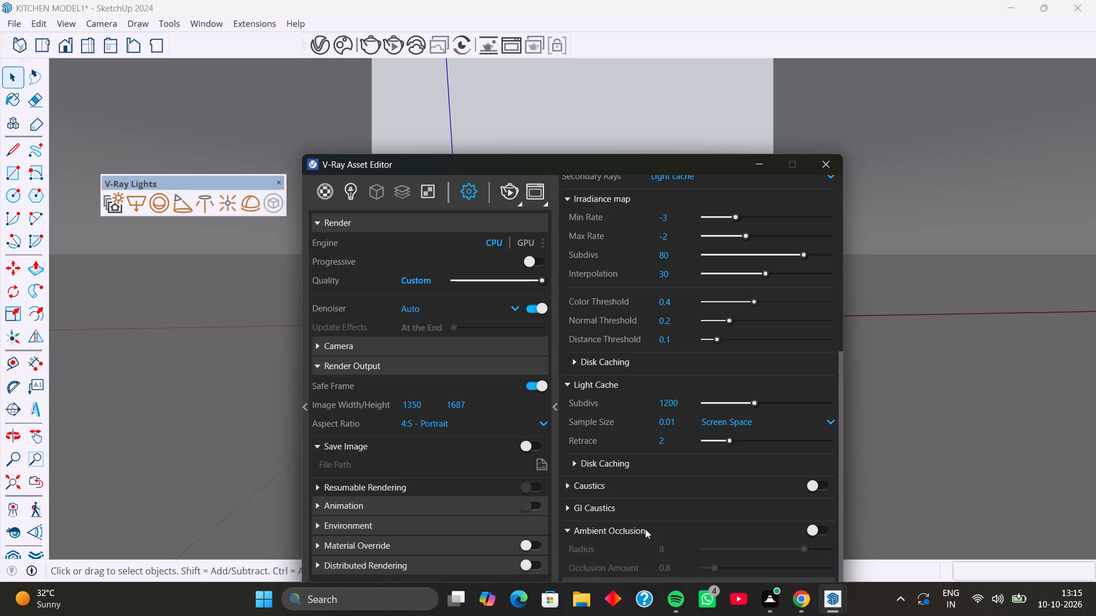
pyautogui.scroll(-4, 663, 483)
pyautogui.click(812, 495)
pyautogui.scroll(-4, 662, 437)
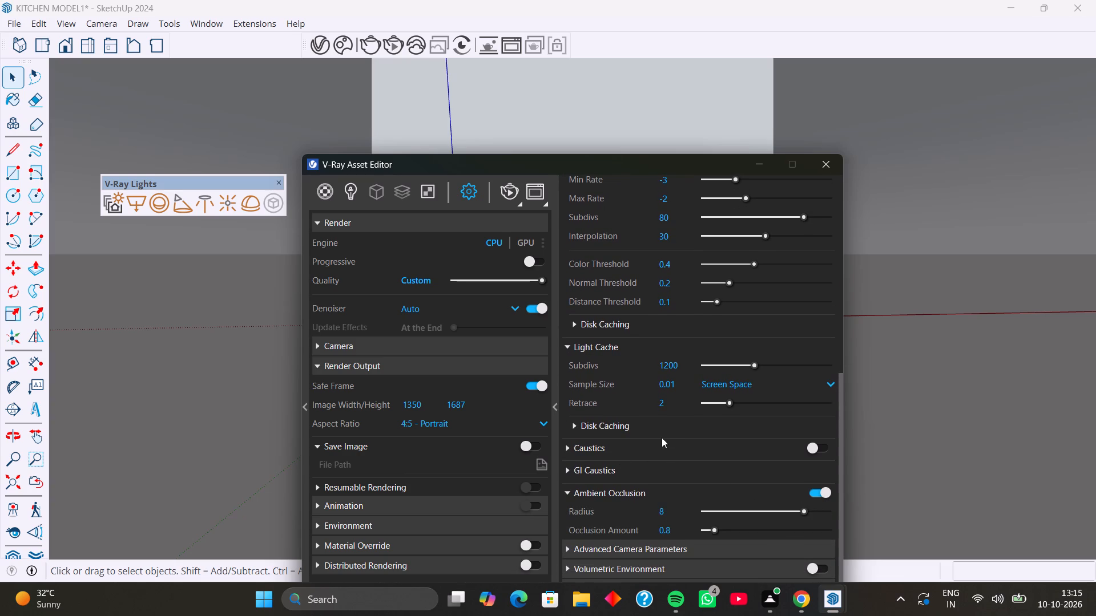
pyautogui.scroll(-6, 662, 437)
pyautogui.scroll(-9, 695, 525)
pyautogui.scroll(-5, 621, 540)
pyautogui.scroll(5, 621, 540)
pyautogui.scroll(-20, 620, 532)
pyautogui.scroll(-4, 620, 532)
pyautogui.click(610, 497)
pyautogui.scroll(-6, 632, 472)
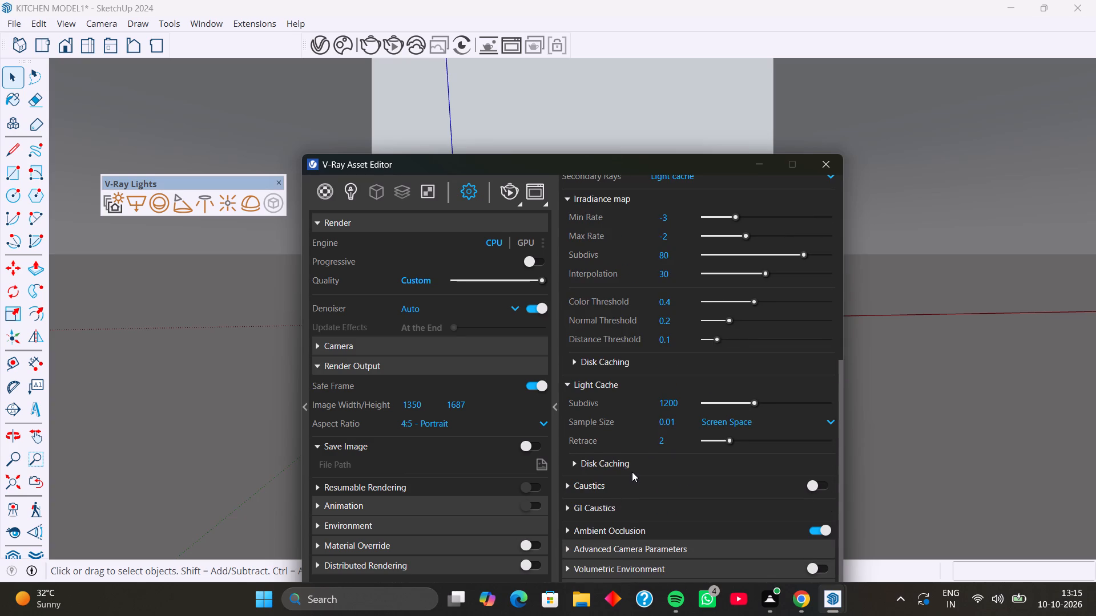
# Review the irradiance map's disk caching options, then collapse them and the Light Cache section.
pyautogui.click(602, 363)
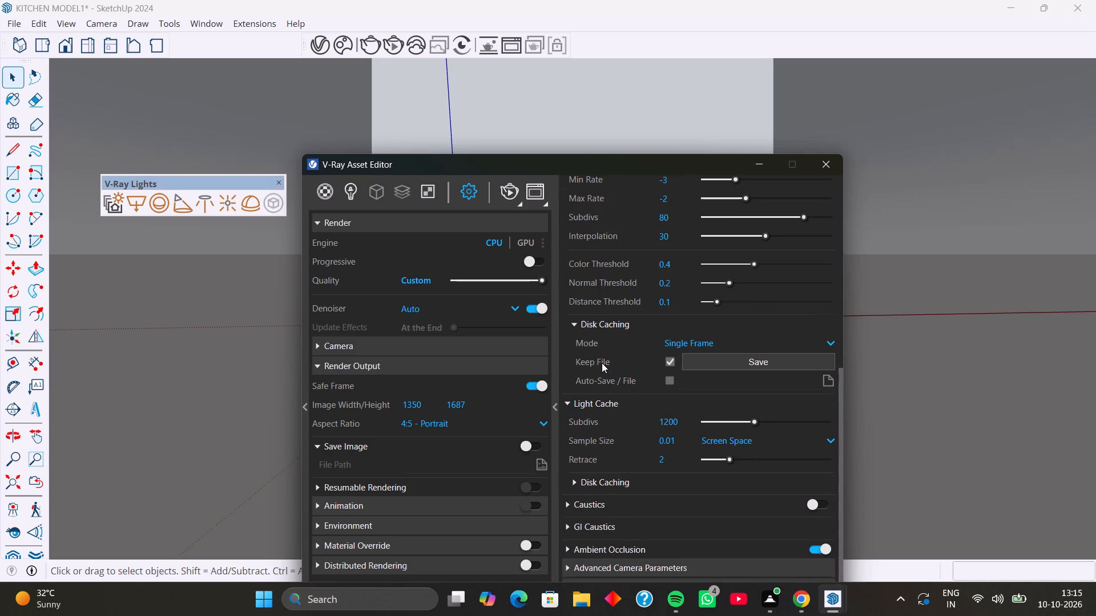
pyautogui.click(605, 402)
pyautogui.scroll(-6, 605, 402)
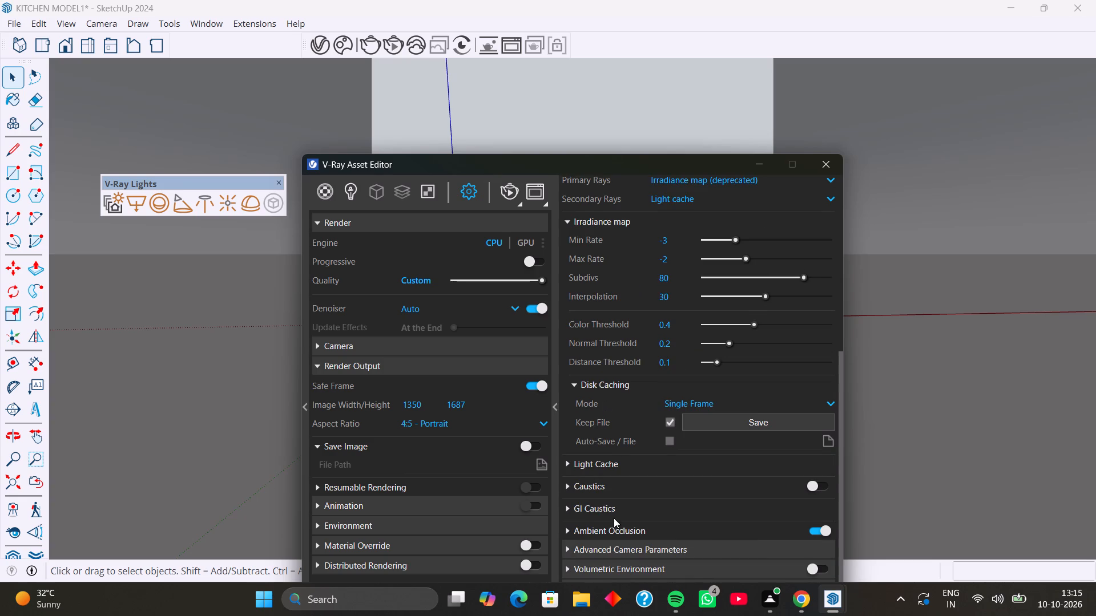
pyautogui.click(599, 380)
pyautogui.scroll(-6, 655, 540)
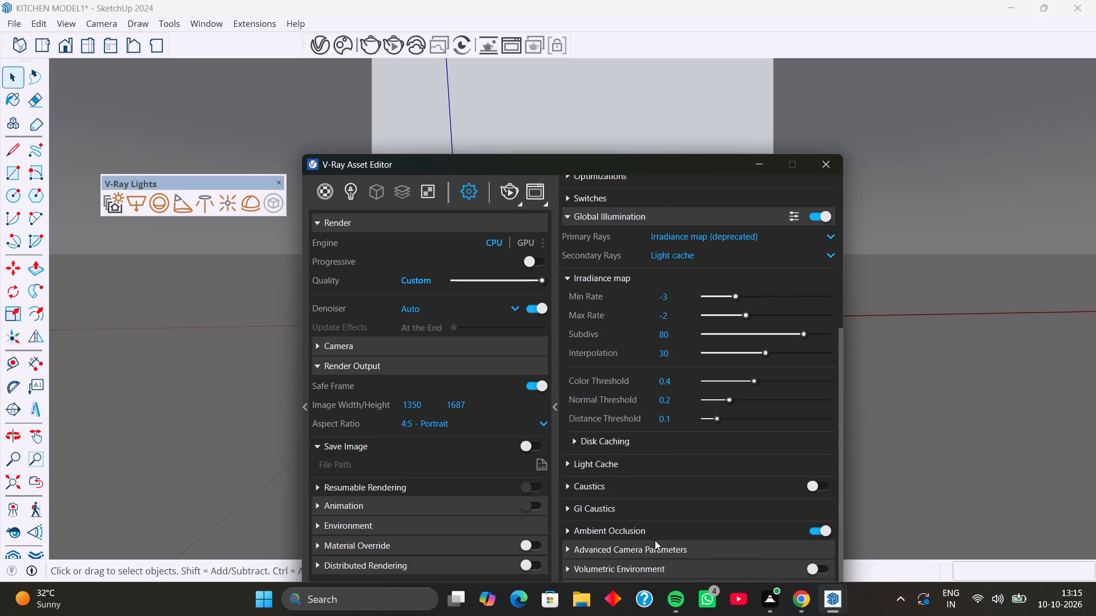
# Expand the Denoiser settings and set the denoiser preset to Strong.
pyautogui.moveTo(628, 161); pyautogui.dragTo(636, 90)
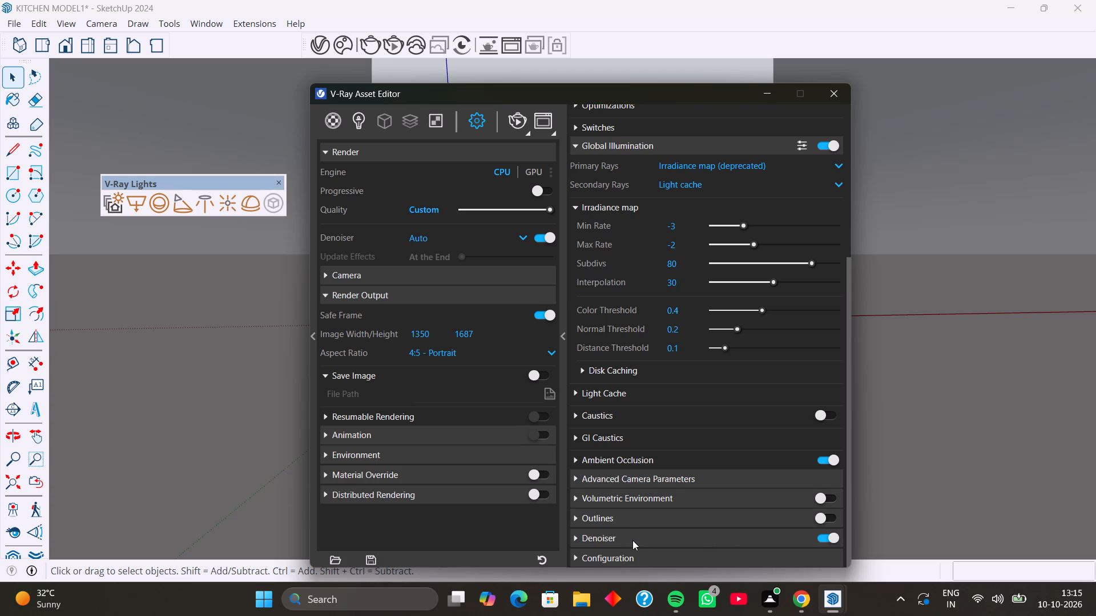
pyautogui.click(630, 540)
pyautogui.scroll(-5, 635, 460)
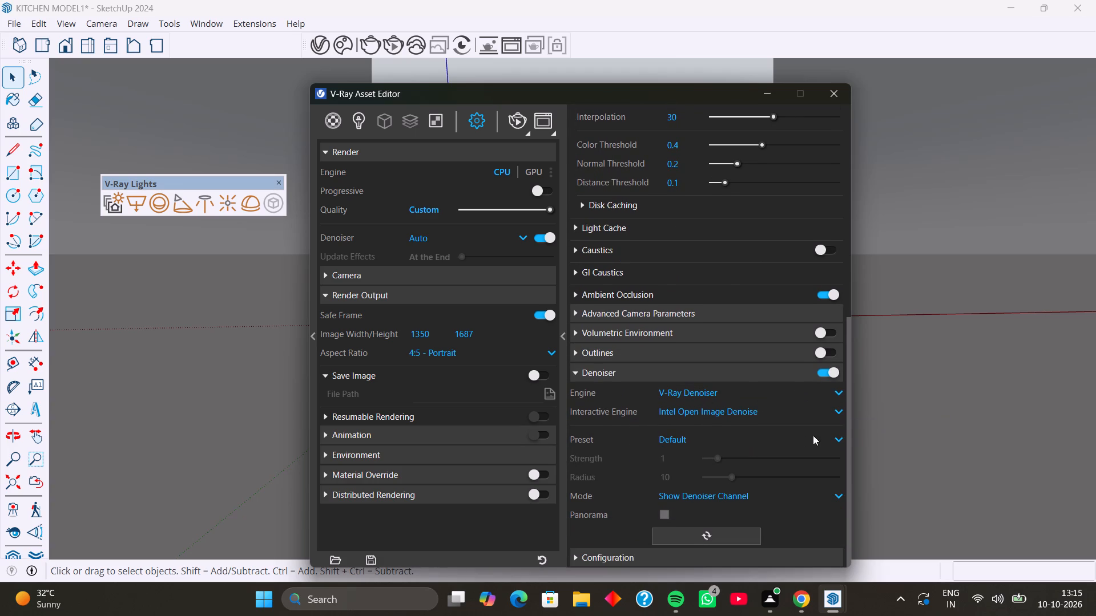
pyautogui.click(836, 437)
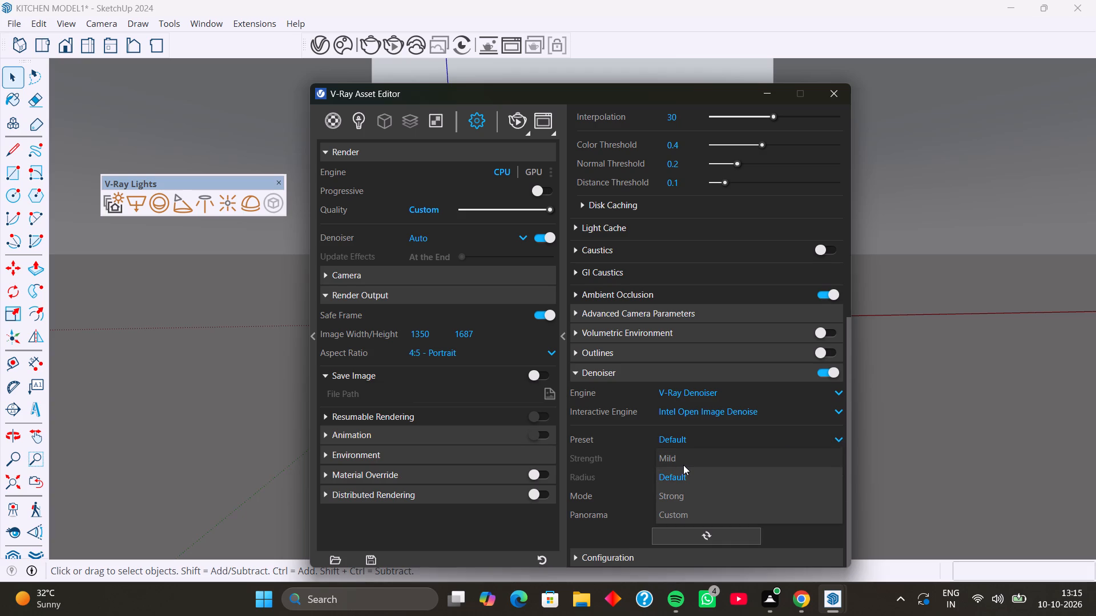
pyautogui.click(684, 491)
pyautogui.scroll(-5, 688, 432)
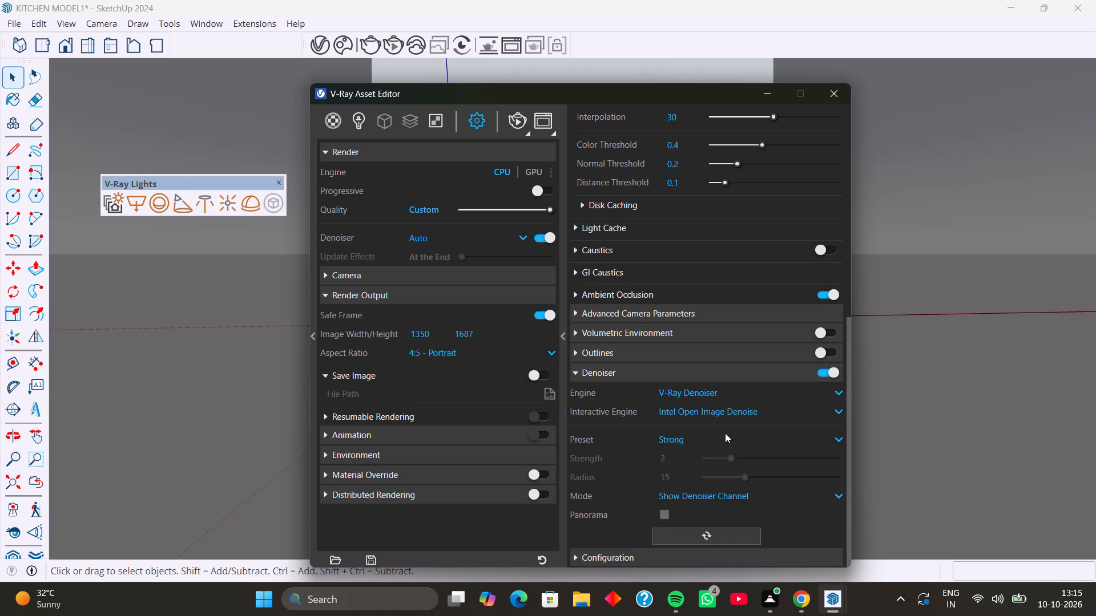
# Save the render settings as a V-Ray Render Settings file named KITCHEN MODEL1 in the Downloads folder.
pyautogui.click(372, 559)
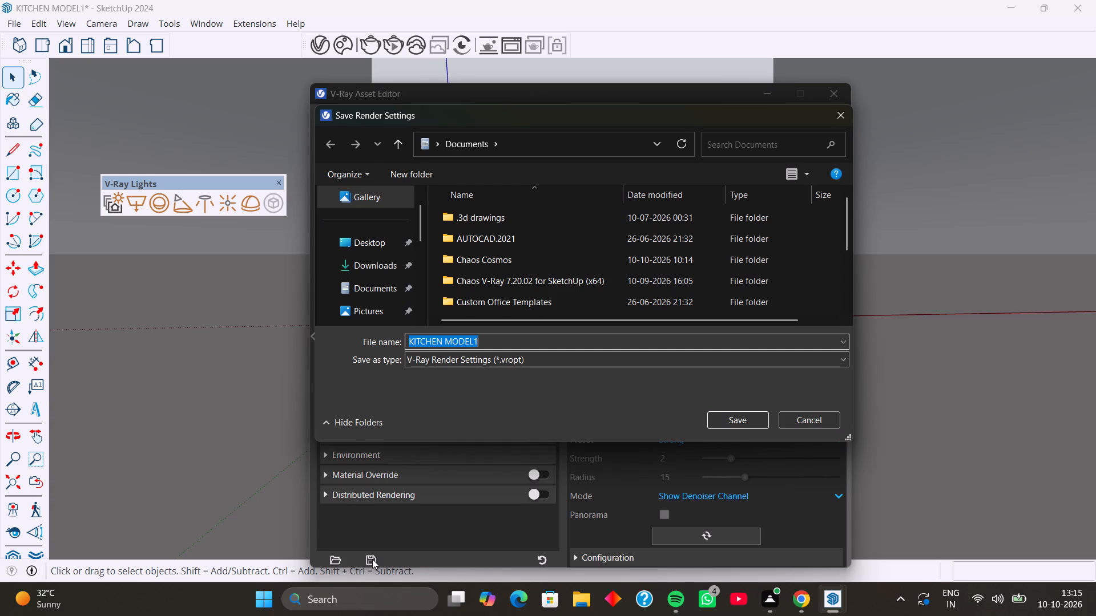
pyautogui.click(354, 260)
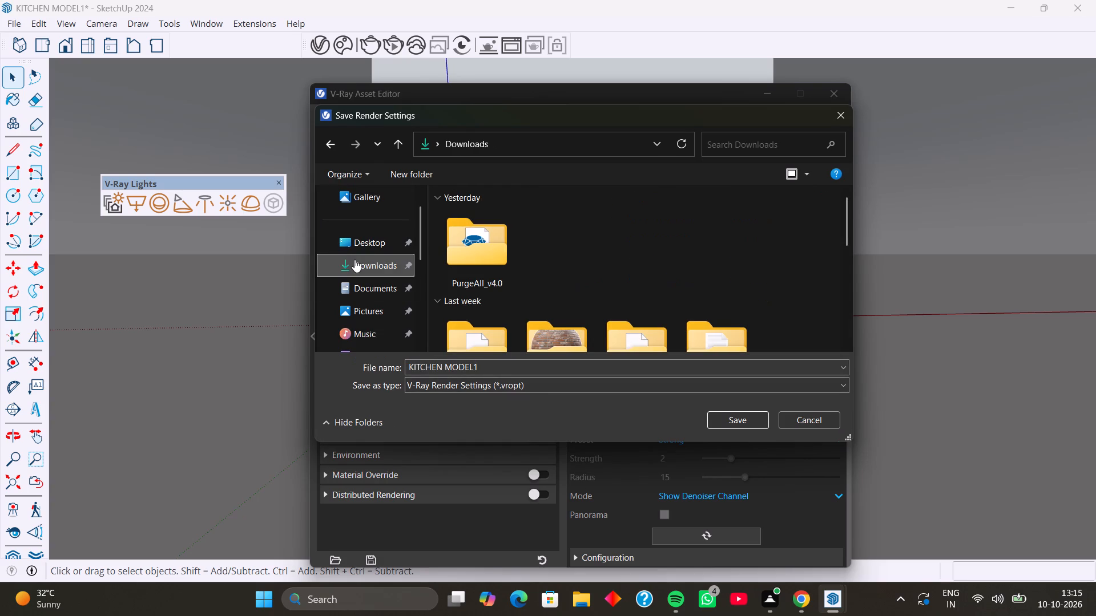
pyautogui.click(751, 420)
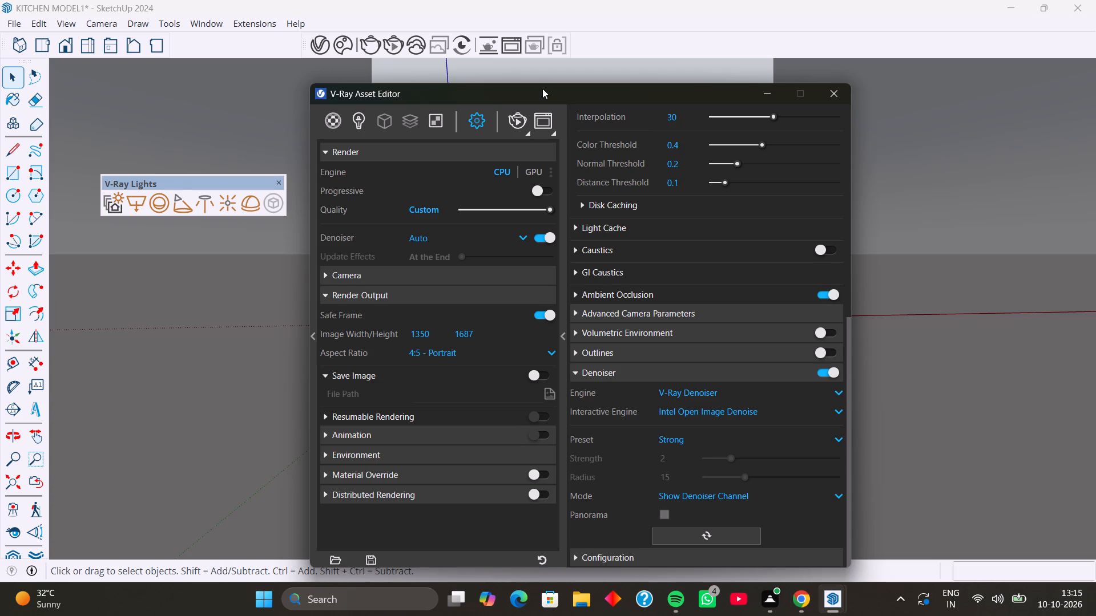
# Move the V-Ray Asset Editor clear of the model and examine the sectioned kitchen from the front within the safe frame.
pyautogui.moveTo(549, 91); pyautogui.dragTo(912, 131)
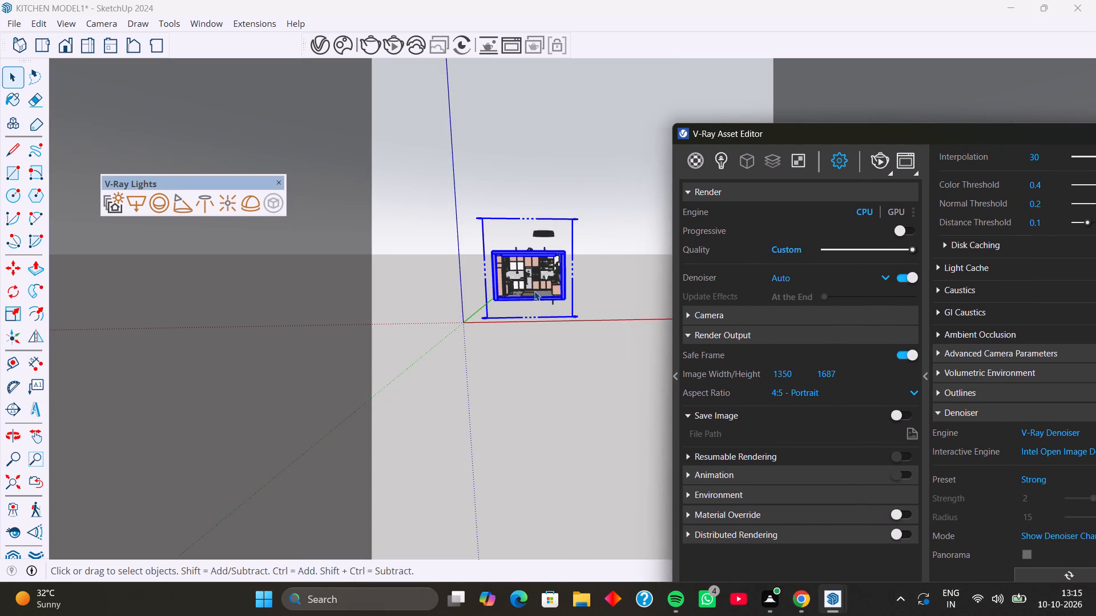
pyautogui.moveTo(829, 128); pyautogui.dragTo(1069, 208)
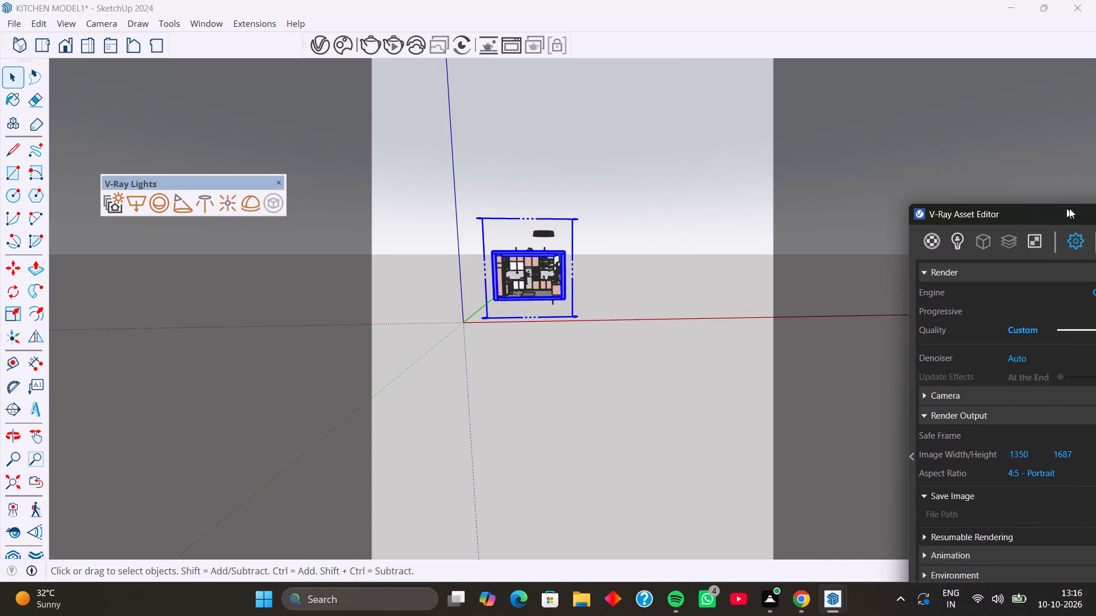
pyautogui.moveTo(1069, 208); pyautogui.dragTo(1093, 212)
pyautogui.scroll(8, 527, 287)
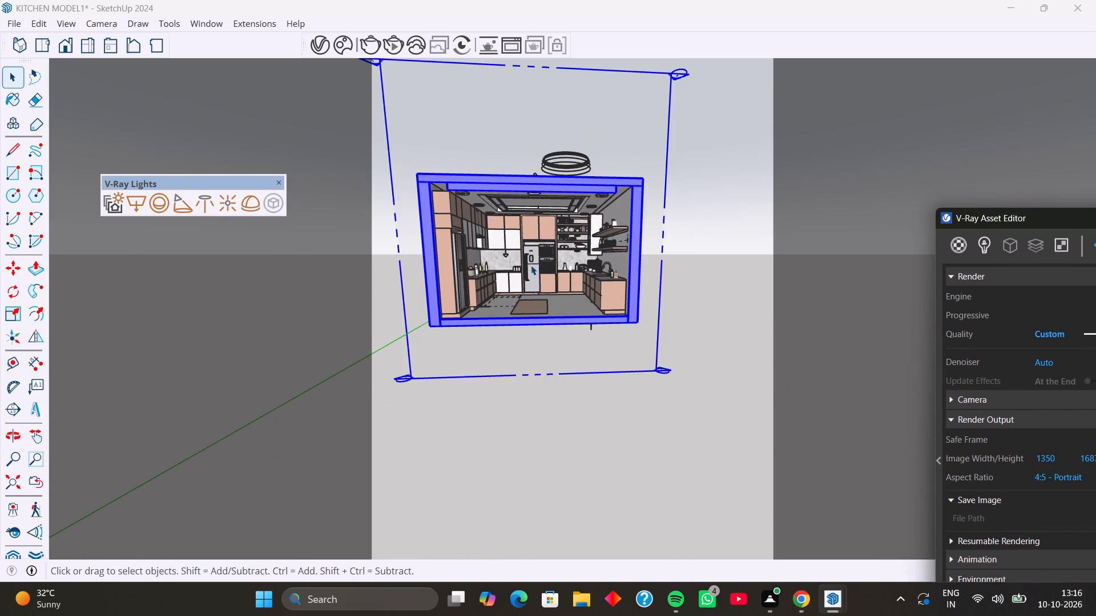
pyautogui.moveTo(544, 240); pyautogui.dragTo(539, 310, button='middle')
pyautogui.scroll(2, 544, 318)
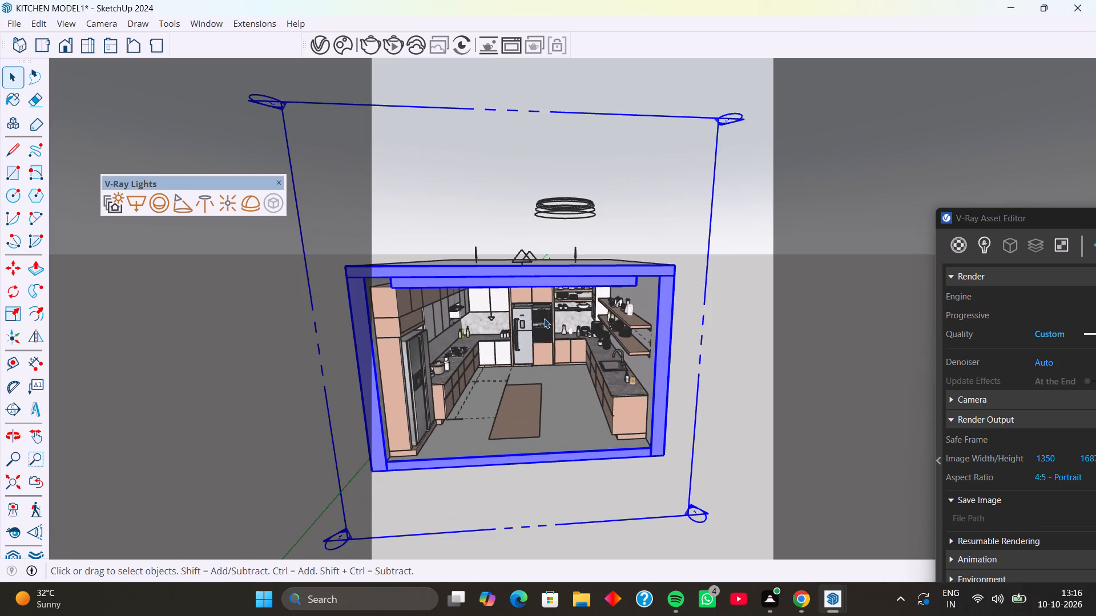
pyautogui.keyDown('shift'); pyautogui.moveTo(544, 315); pyautogui.dragTo(603, 315, button='middle'); pyautogui.keyUp('shift')
pyautogui.moveTo(638, 343); pyautogui.dragTo(606, 341, button='middle')
pyautogui.keyDown('shift'); pyautogui.moveTo(626, 339); pyautogui.dragTo(611, 337, button='middle'); pyautogui.keyUp('shift')
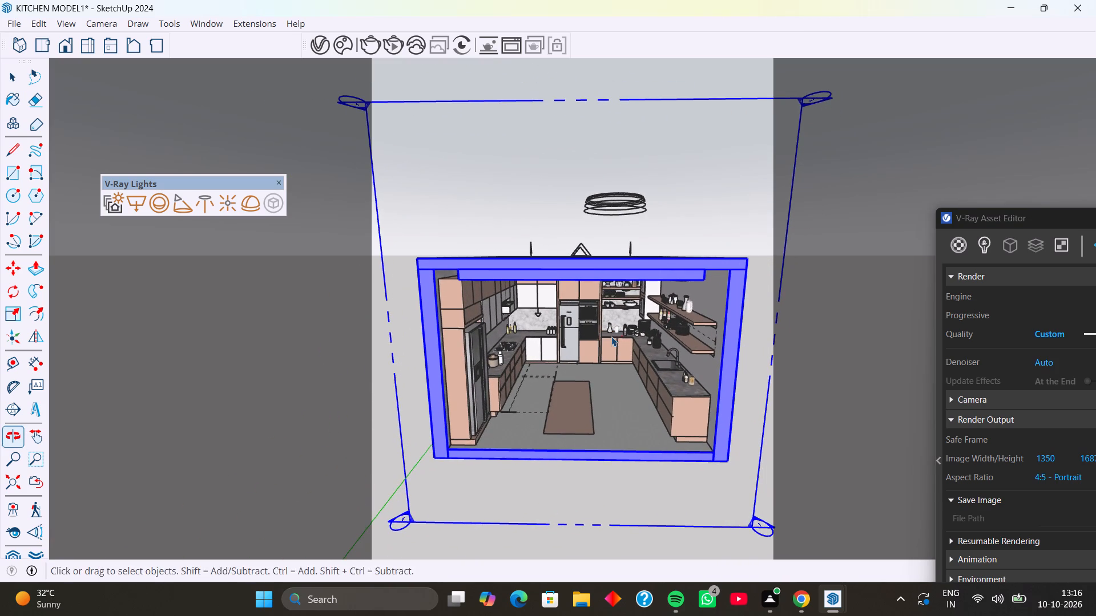
pyautogui.moveTo(612, 337); pyautogui.dragTo(609, 298, button='middle')
pyautogui.scroll(1, 611, 350)
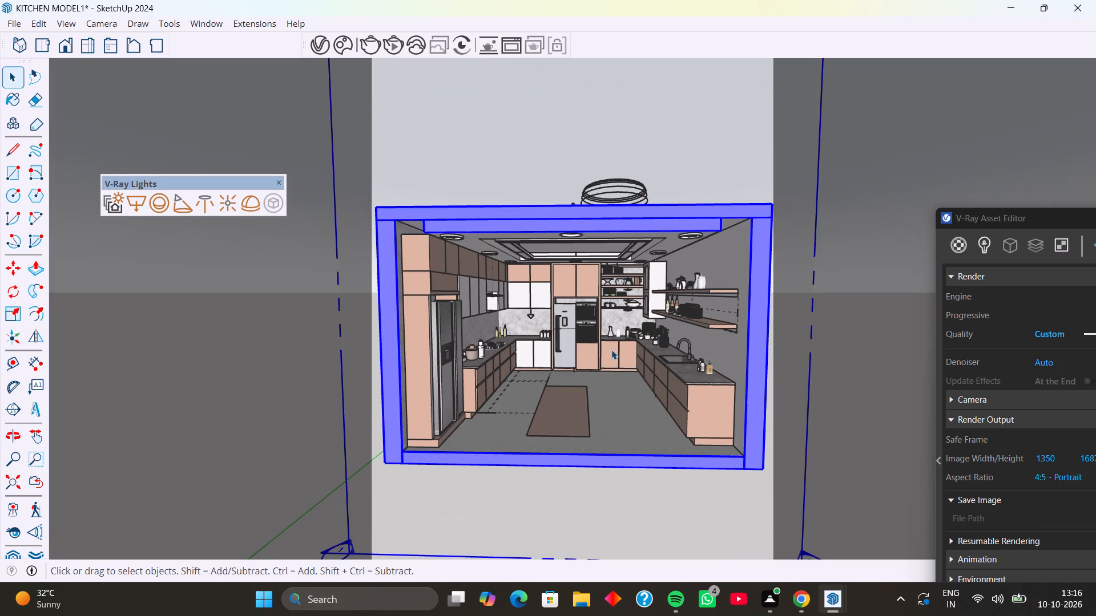
pyautogui.keyDown('shift'); pyautogui.moveTo(611, 350); pyautogui.dragTo(611, 357, button='middle'); pyautogui.keyUp('shift')
pyautogui.scroll(1, 611, 357)
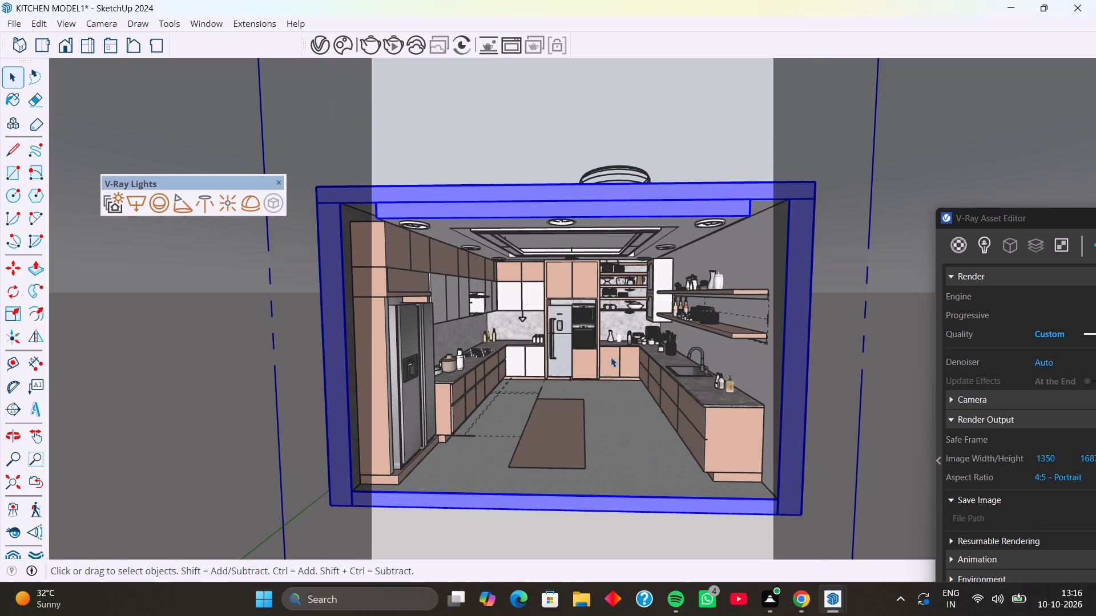
pyautogui.keyDown('shift'); pyautogui.moveTo(611, 357); pyautogui.dragTo(618, 357, button='middle'); pyautogui.keyUp('shift')
pyautogui.moveTo(616, 357); pyautogui.dragTo(611, 357, button='middle')
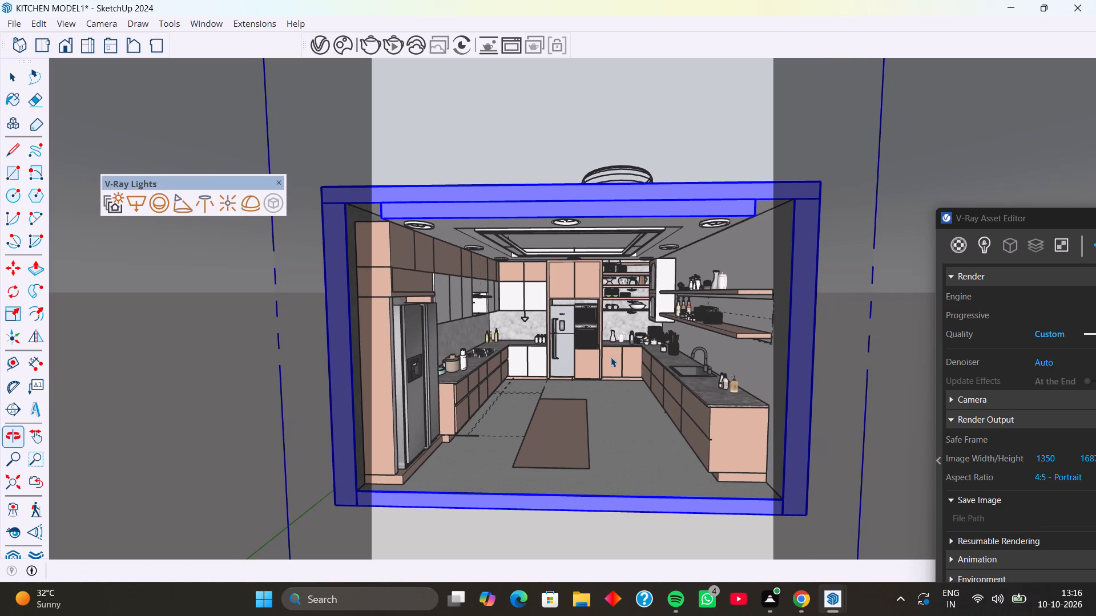
pyautogui.moveTo(613, 357); pyautogui.dragTo(607, 357, button='middle')
pyautogui.keyDown('shift'); pyautogui.moveTo(603, 350); pyautogui.dragTo(610, 350, button='middle'); pyautogui.keyUp('shift')
pyautogui.middleClick(610, 350)
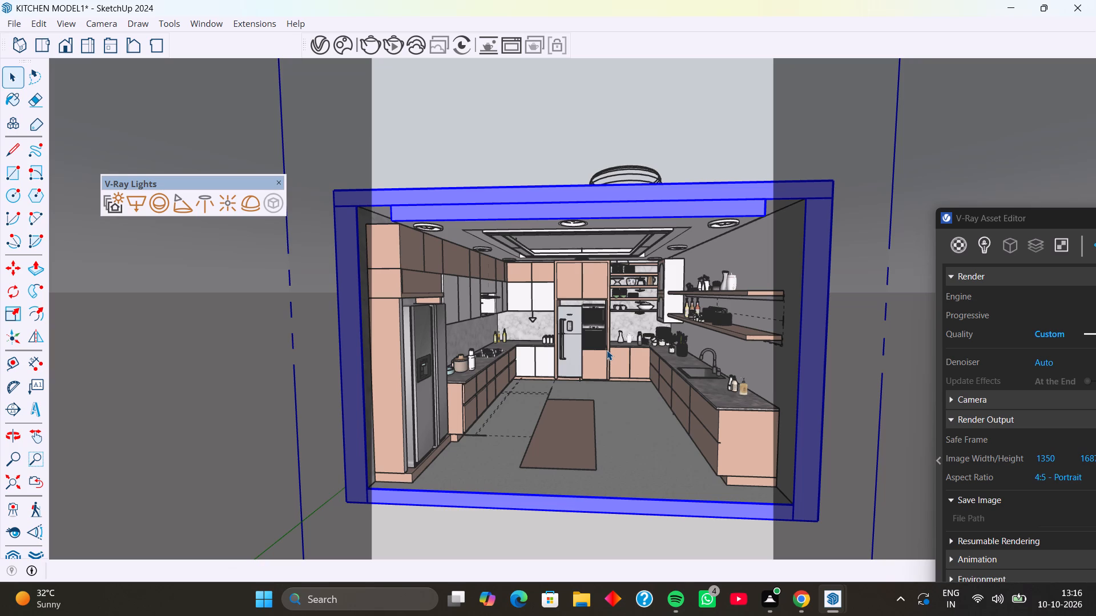
pyautogui.moveTo(607, 376); pyautogui.dragTo(622, 358, button='middle')
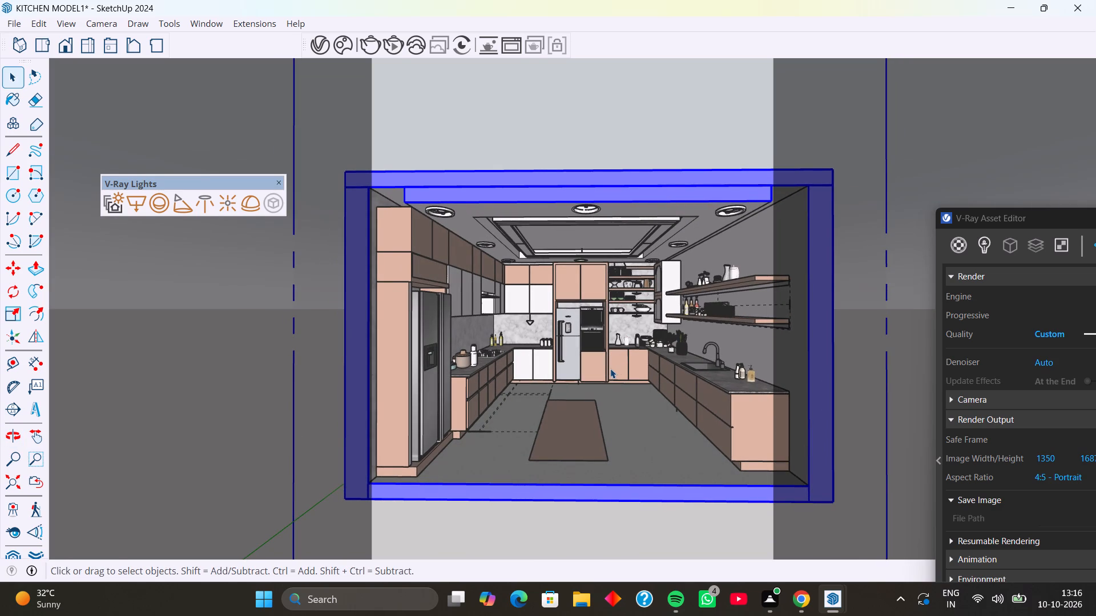
pyautogui.moveTo(619, 471); pyautogui.dragTo(619, 490, button='middle')
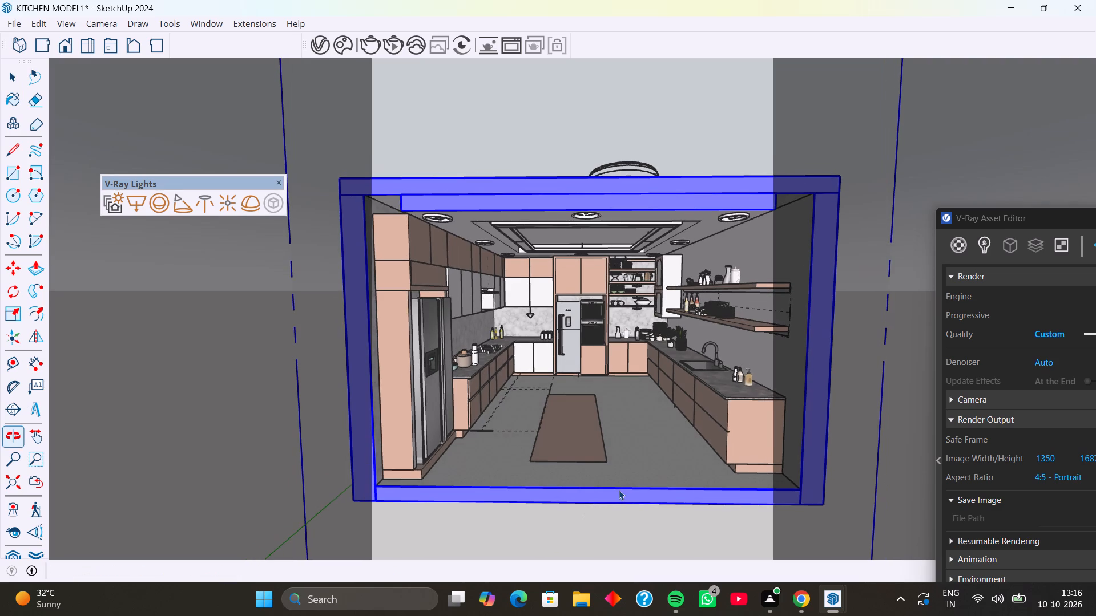
pyautogui.scroll(2, 615, 471)
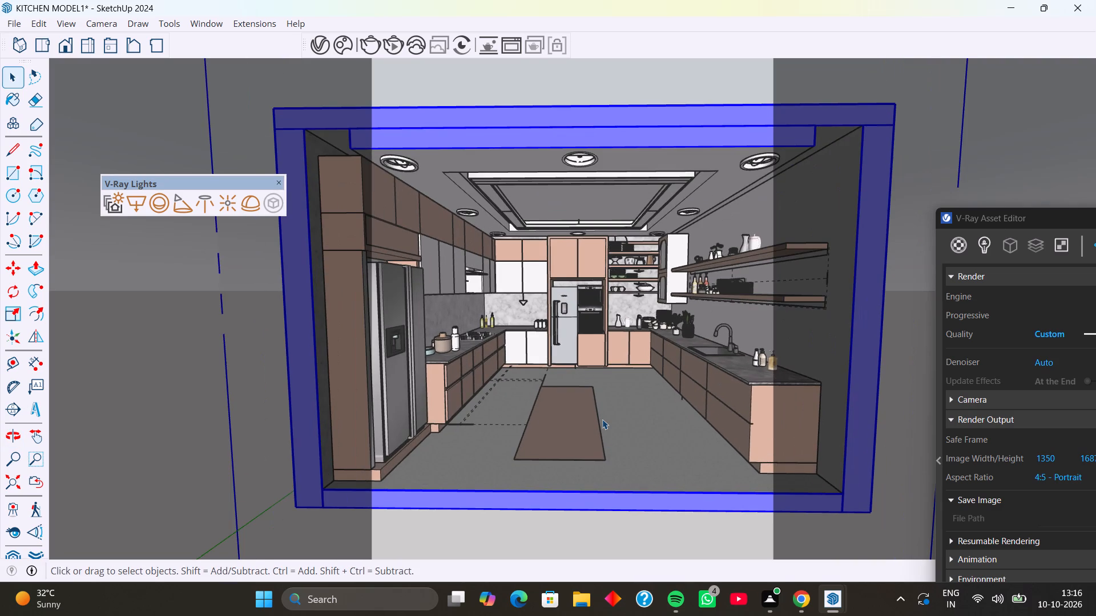
pyautogui.scroll(-2, 602, 419)
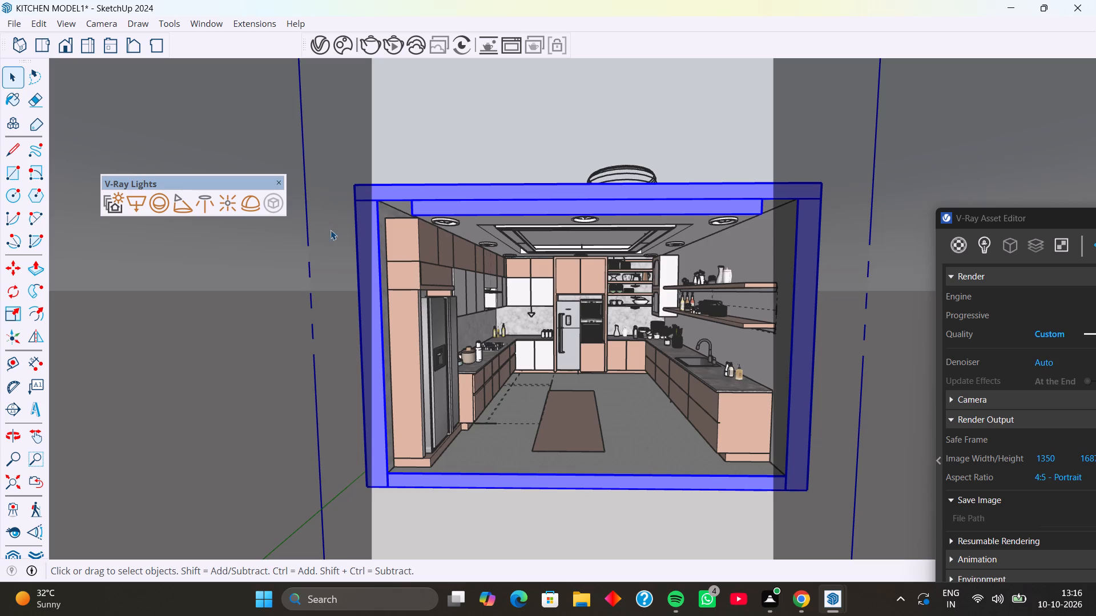
pyautogui.scroll(-8, 468, 206)
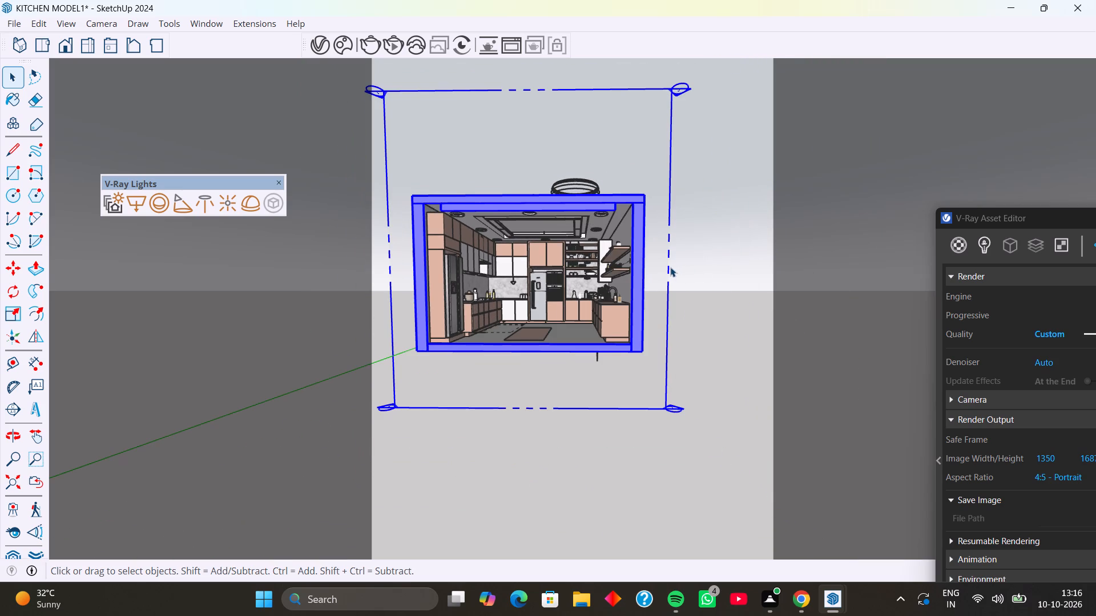
# Align the view to the section plane at the kitchen's front.
pyautogui.click(668, 267)
pyautogui.rightClick(668, 267)
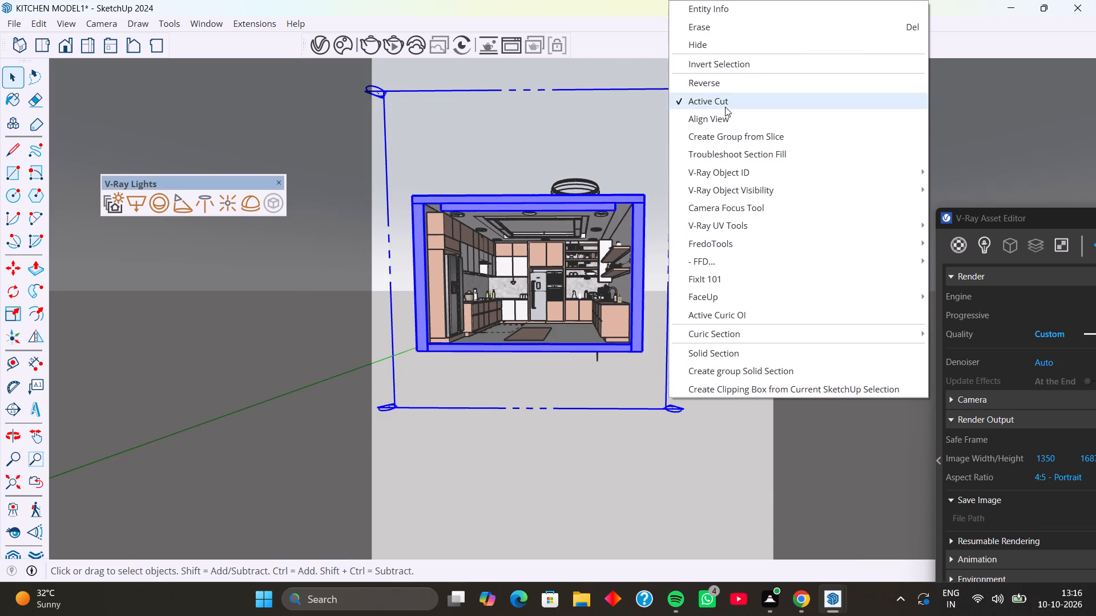
pyautogui.click(722, 122)
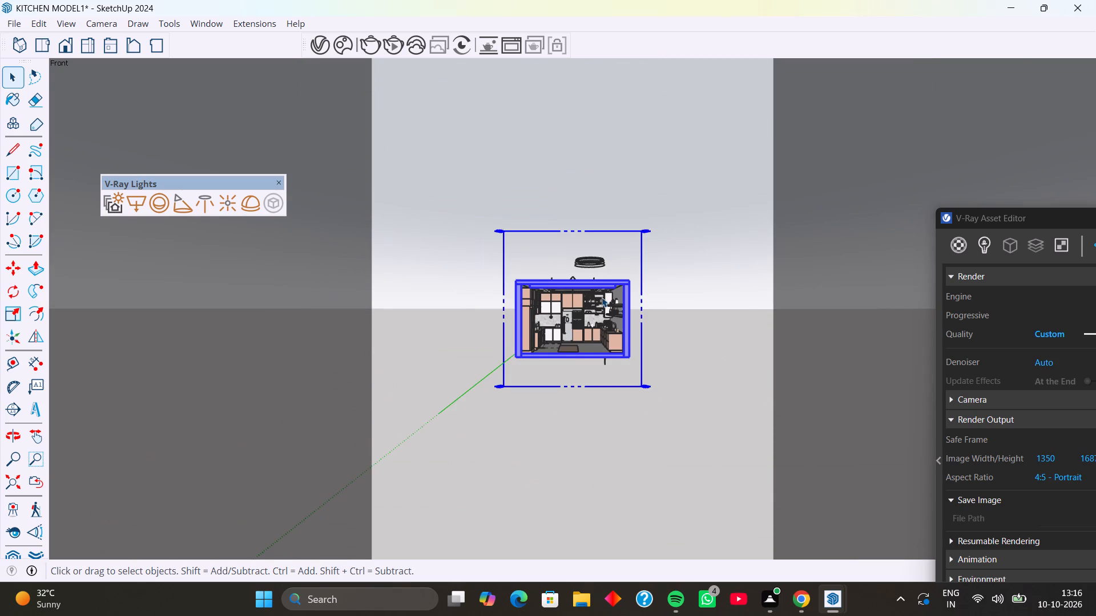
# Orbit and zoom the front view to frame the sectioned kitchen's interior within the safe frame.
pyautogui.scroll(7, 602, 297)
pyautogui.moveTo(569, 313); pyautogui.dragTo(570, 313, button='middle')
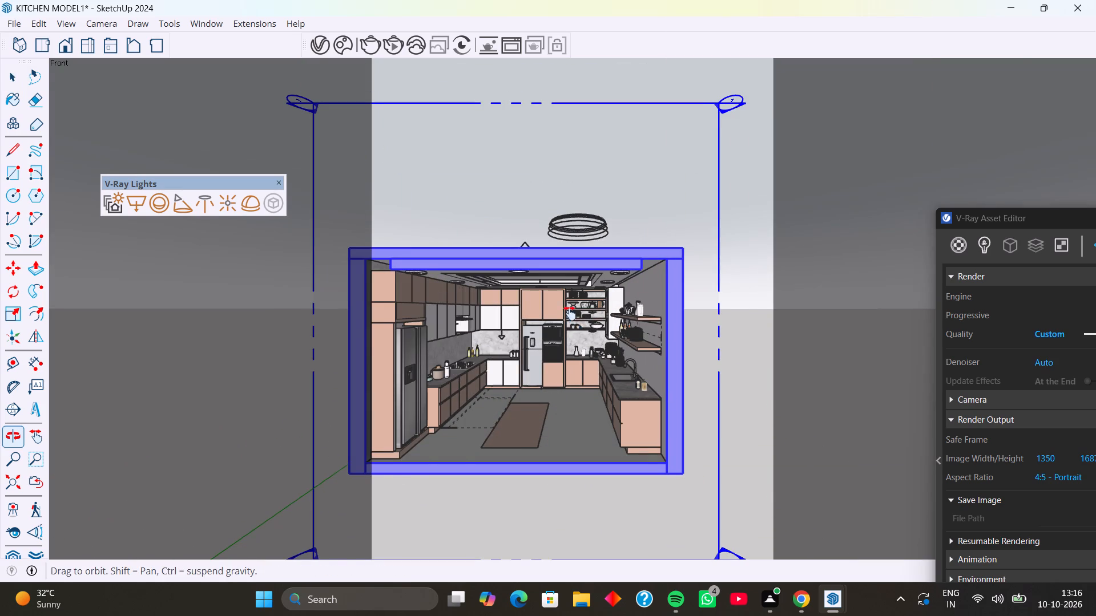
pyautogui.moveTo(570, 313); pyautogui.dragTo(612, 317, button='middle')
pyautogui.moveTo(613, 327); pyautogui.dragTo(606, 327, button='middle')
pyautogui.scroll(2, 599, 330)
pyautogui.scroll(-1, 599, 330)
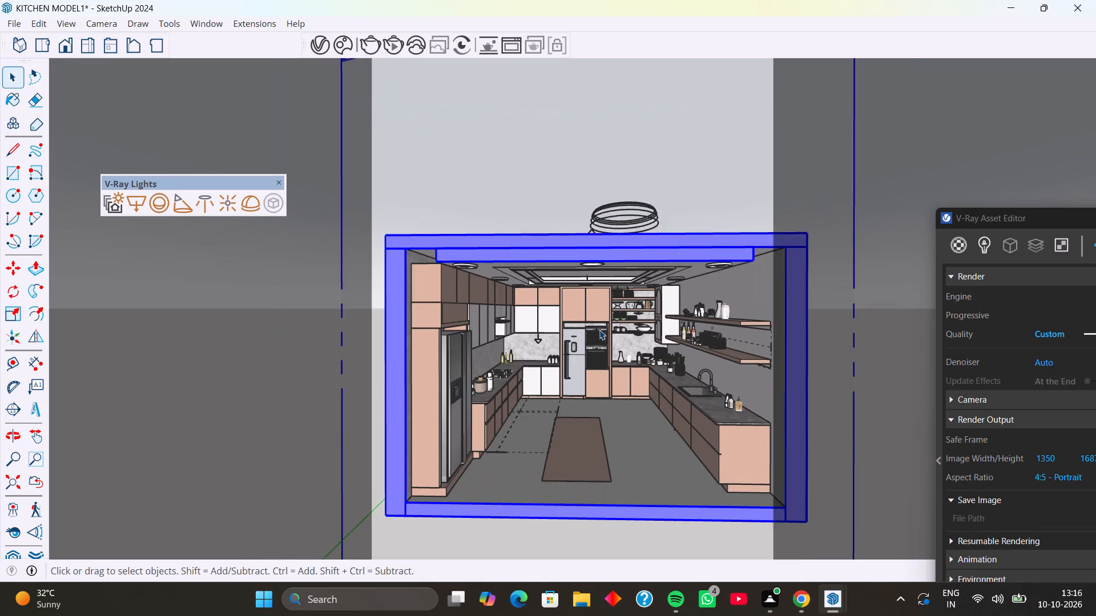
pyautogui.scroll(1, 599, 330)
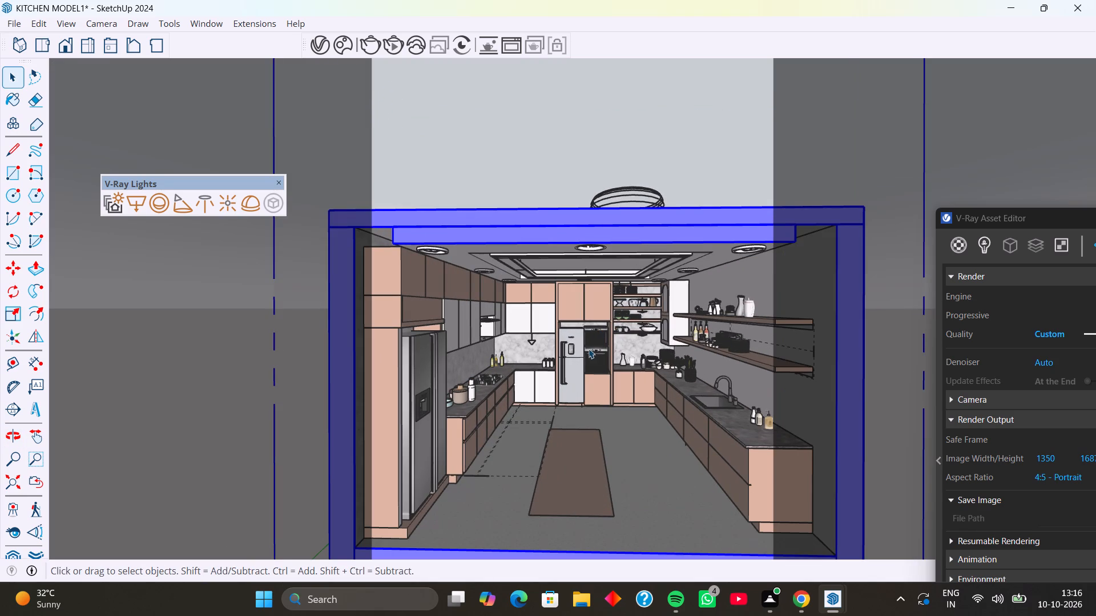
pyautogui.click(19, 454)
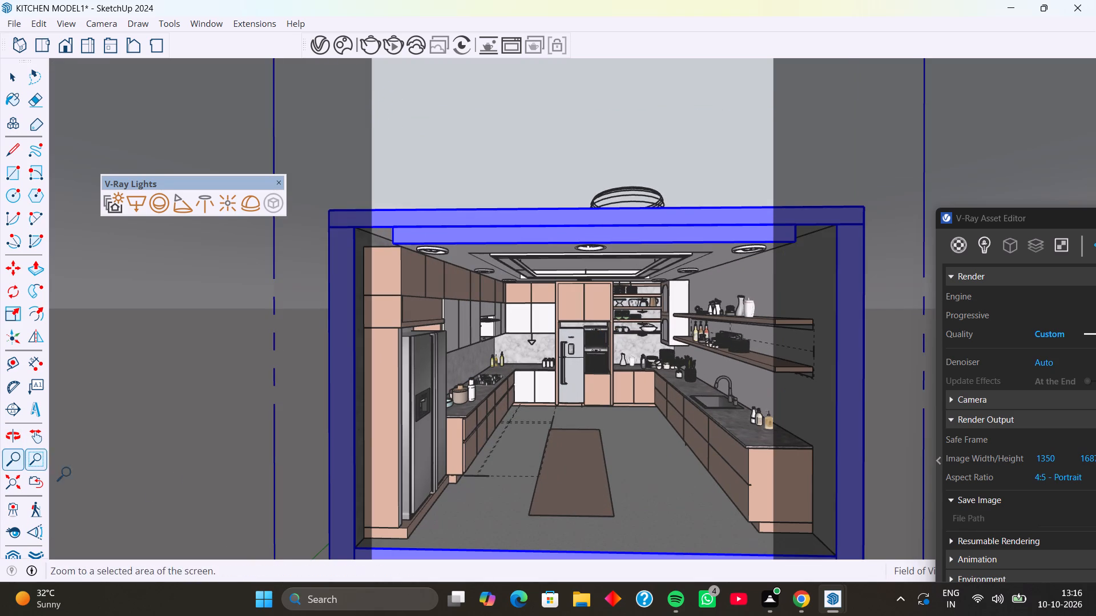
pyautogui.moveTo(559, 460); pyautogui.dragTo(558, 449)
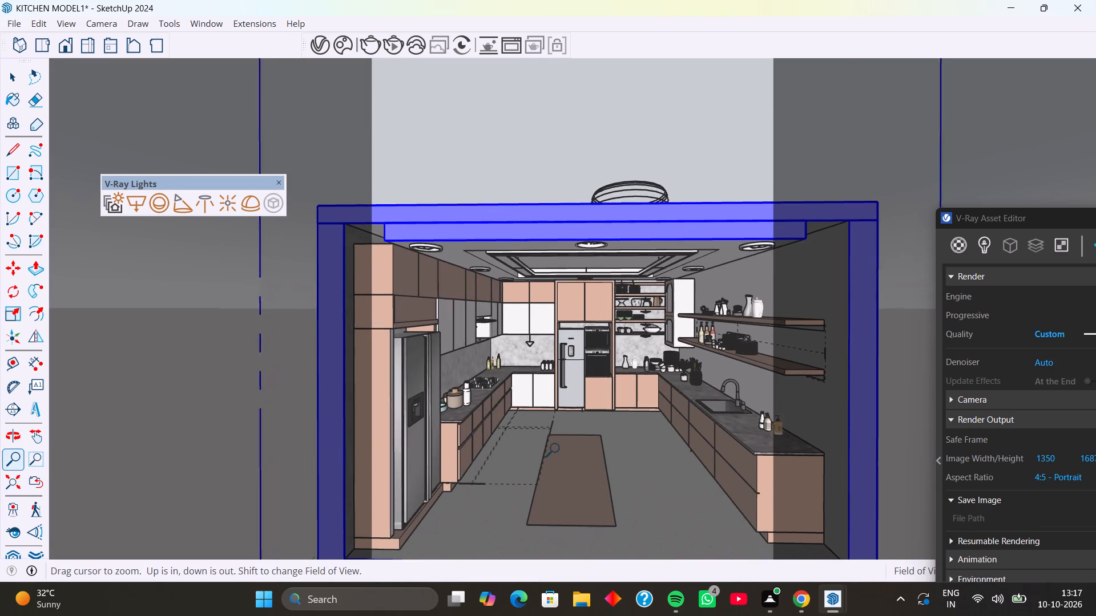
pyautogui.moveTo(558, 449); pyautogui.dragTo(548, 452)
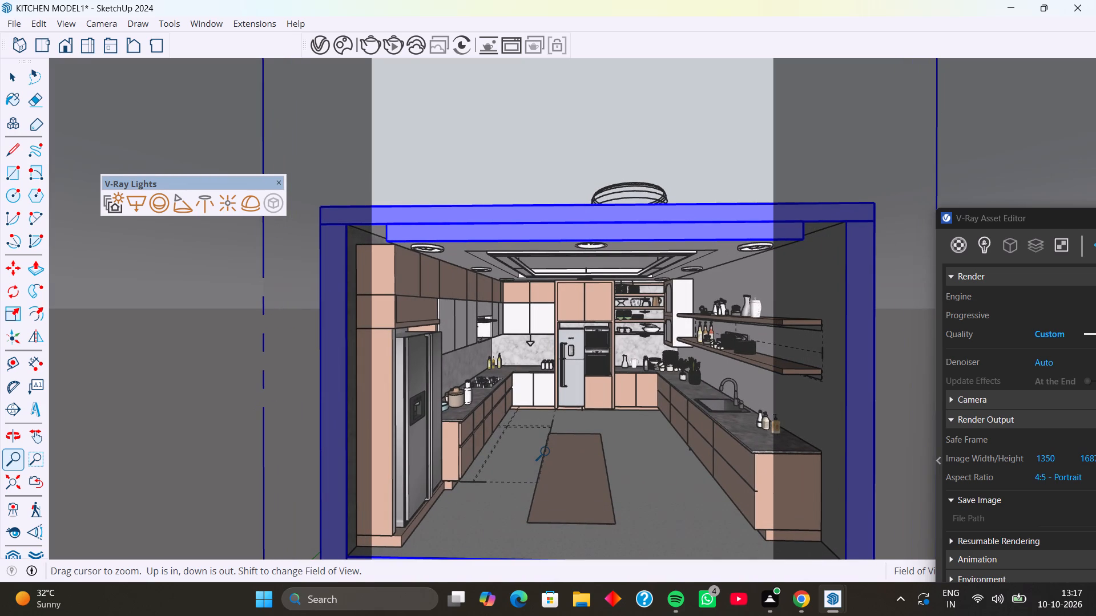
pyautogui.keyDown('shift'); pyautogui.moveTo(548, 452); pyautogui.dragTo(548, 455); pyautogui.keyUp('shift')
pyautogui.keyDown('shift'); pyautogui.moveTo(548, 455); pyautogui.dragTo(547, 459); pyautogui.keyUp('shift')
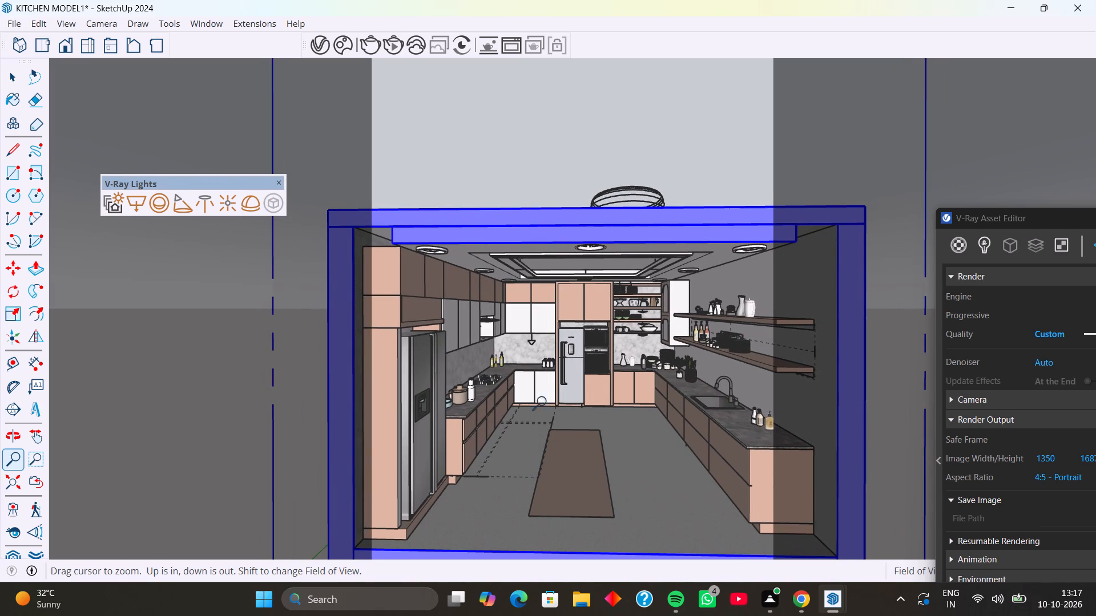
pyautogui.keyDown('shift'); pyautogui.moveTo(551, 369); pyautogui.dragTo(551, 375); pyautogui.keyUp('shift')
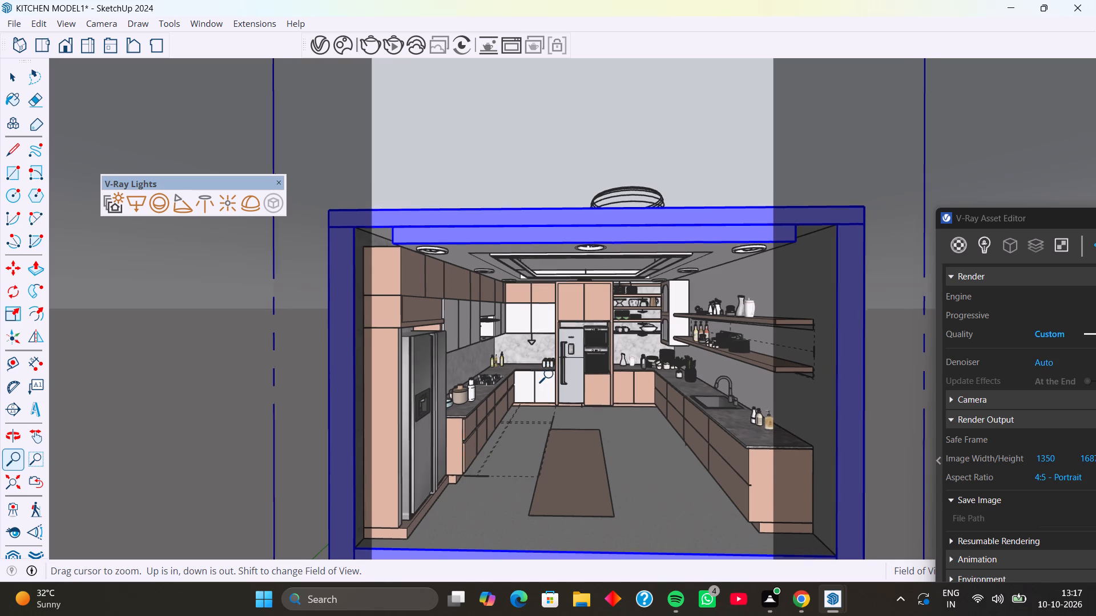
pyautogui.keyDown('shift'); pyautogui.moveTo(551, 375); pyautogui.dragTo(554, 362); pyautogui.keyUp('shift')
pyautogui.click(558, 378)
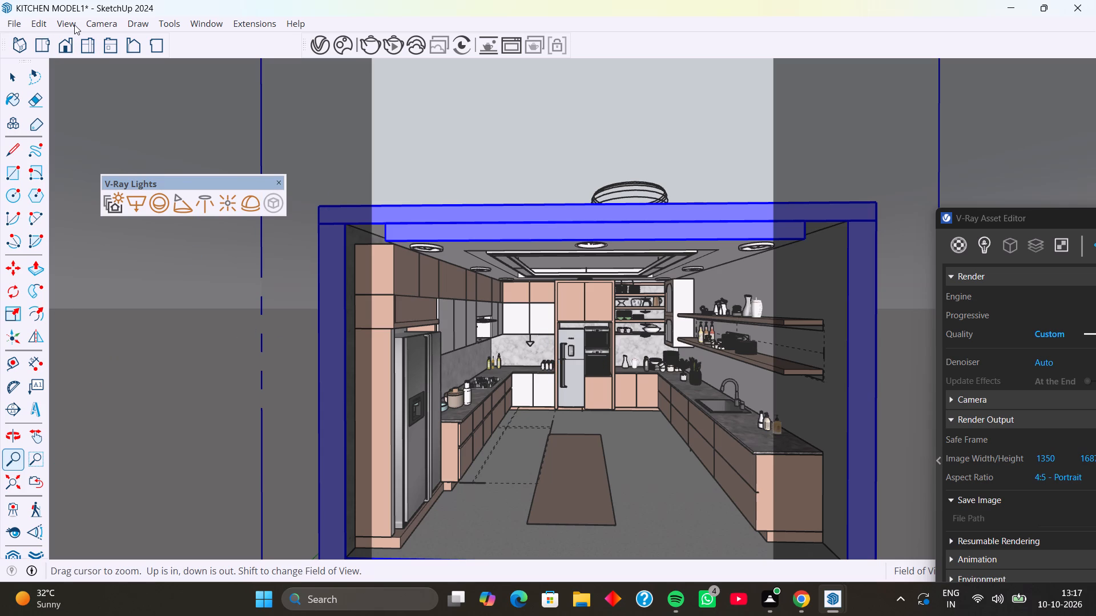
# Switch the camera to Two-Point Perspective and reposition the kitchen interior in the lower part of the safe frame.
pyautogui.click(104, 23)
pyautogui.click(176, 131)
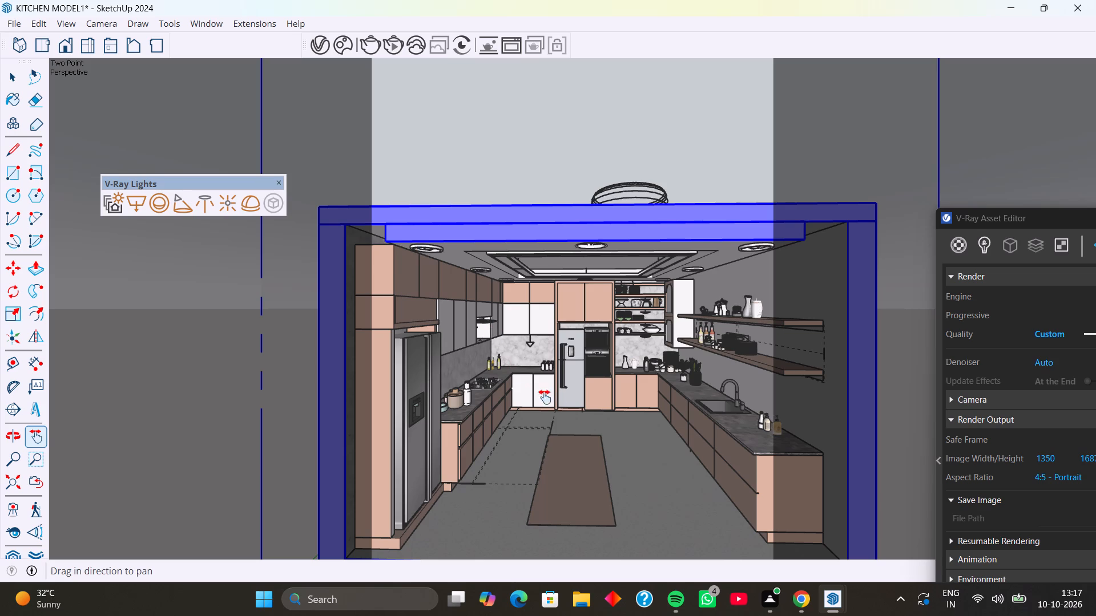
pyautogui.moveTo(563, 400); pyautogui.dragTo(574, 395)
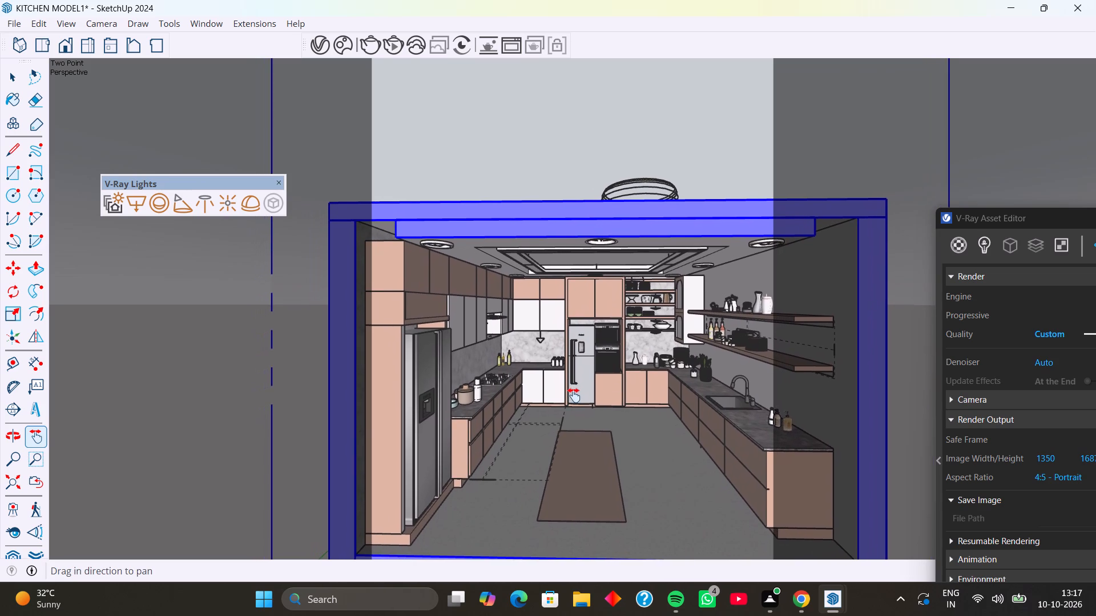
pyautogui.moveTo(574, 395); pyautogui.dragTo(567, 394)
pyautogui.scroll(-1, 567, 394)
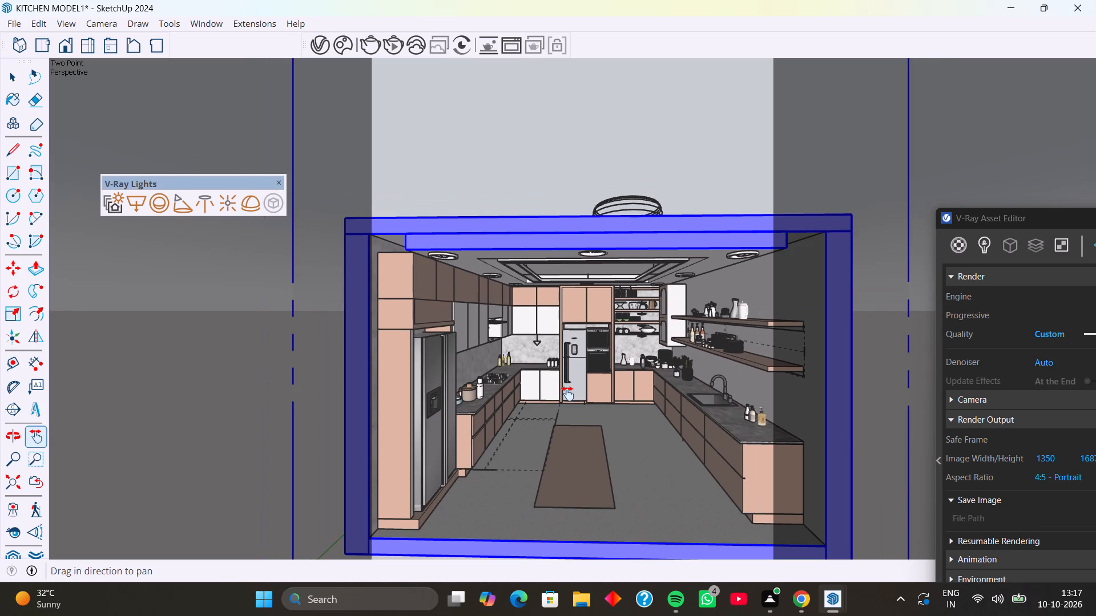
pyautogui.keyDown('shift'); pyautogui.moveTo(567, 394); pyautogui.dragTo(570, 405); pyautogui.keyUp('shift')
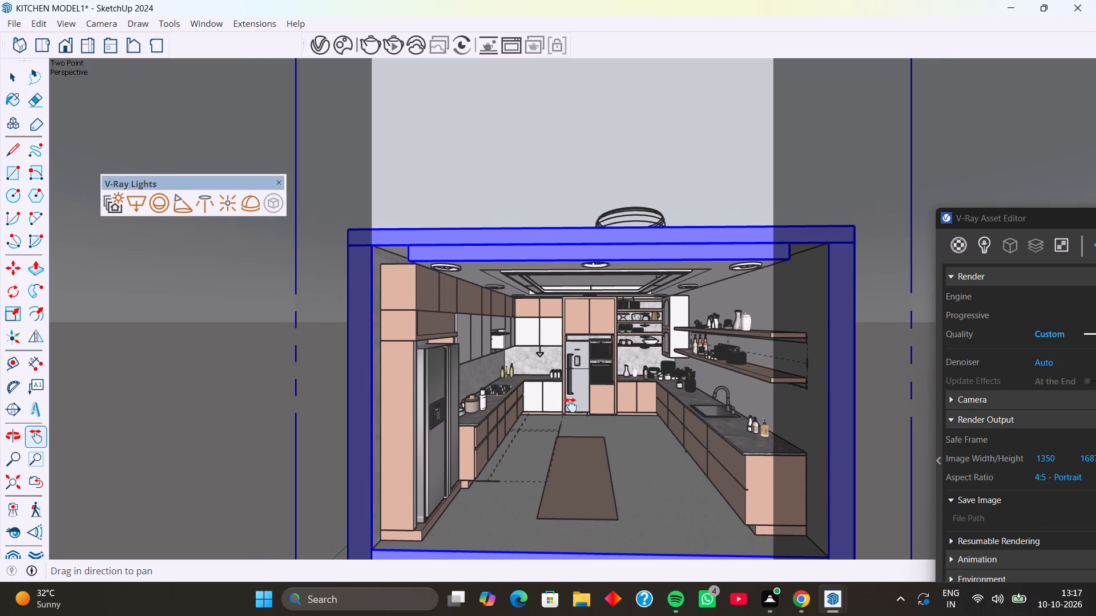
pyautogui.keyDown('shift'); pyautogui.moveTo(570, 405); pyautogui.dragTo(559, 407); pyautogui.keyUp('shift')
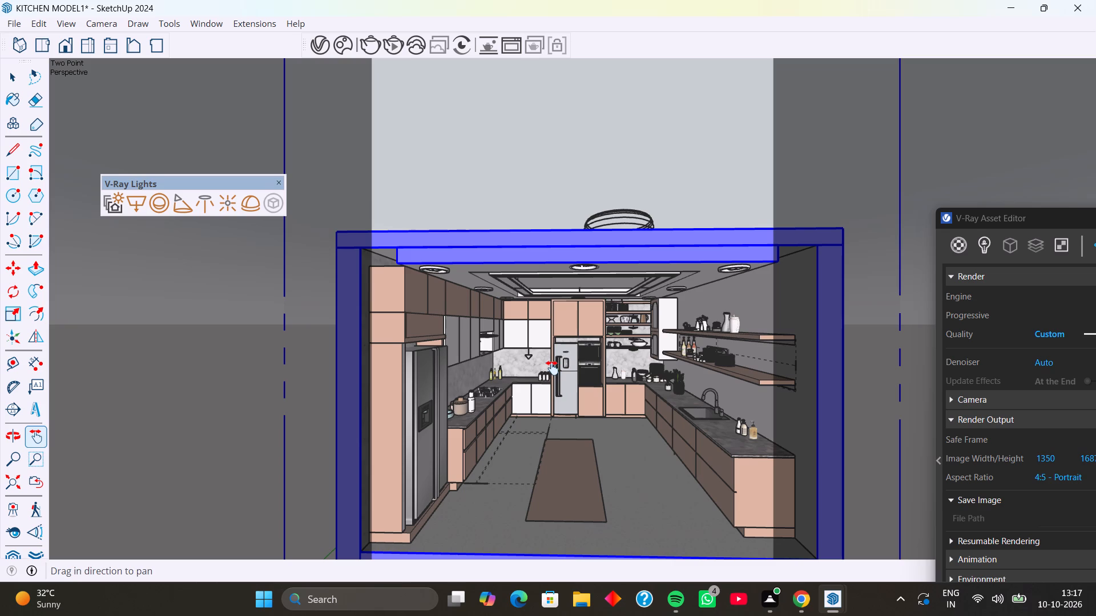
pyautogui.moveTo(553, 367); pyautogui.dragTo(547, 375)
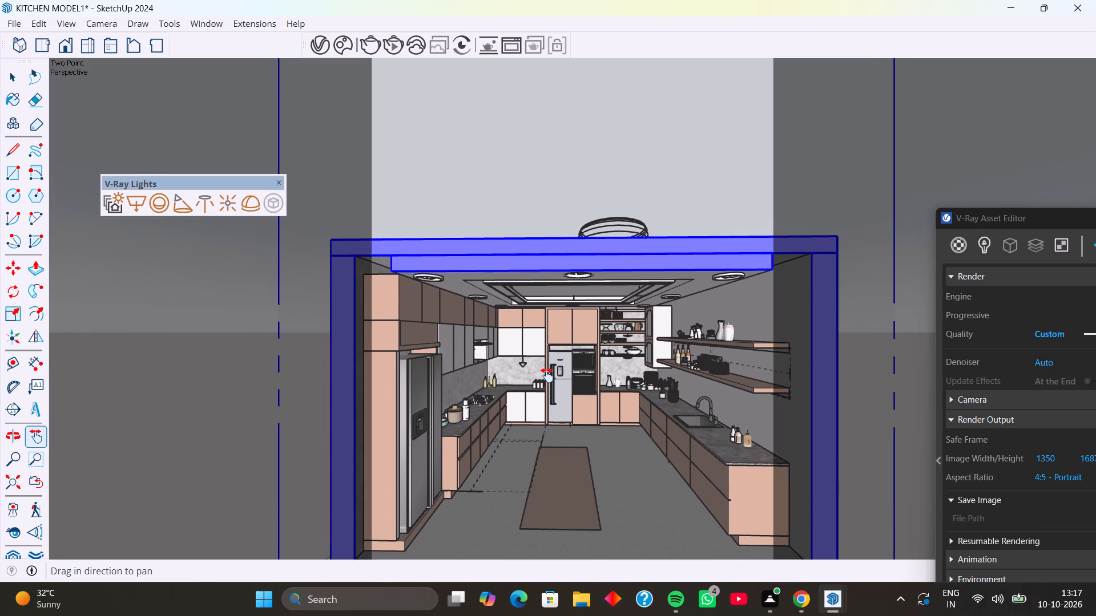
pyautogui.click(547, 375)
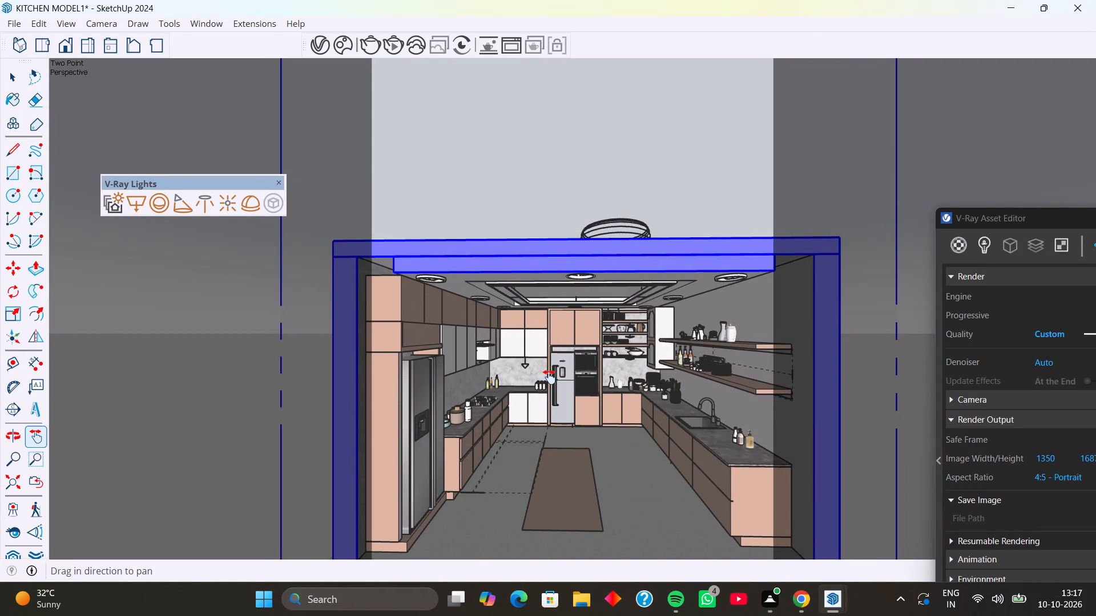
pyautogui.scroll(-1, 549, 377)
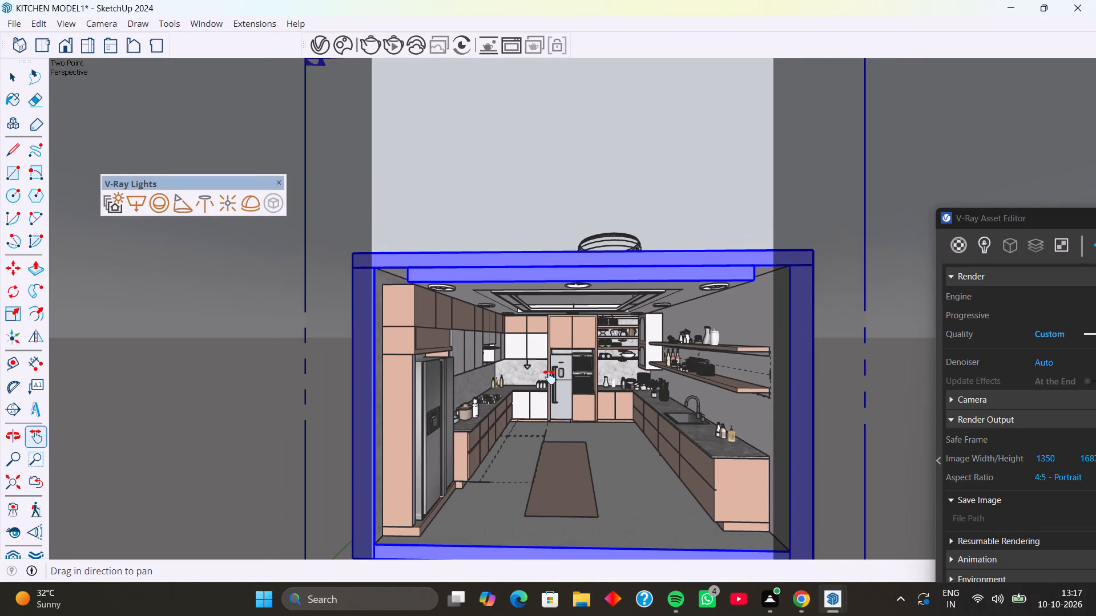
pyautogui.keyDown('shift'); pyautogui.moveTo(549, 377); pyautogui.dragTo(548, 380); pyautogui.keyUp('shift')
pyautogui.keyDown('shift'); pyautogui.moveTo(548, 380); pyautogui.dragTo(547, 390); pyautogui.keyUp('shift')
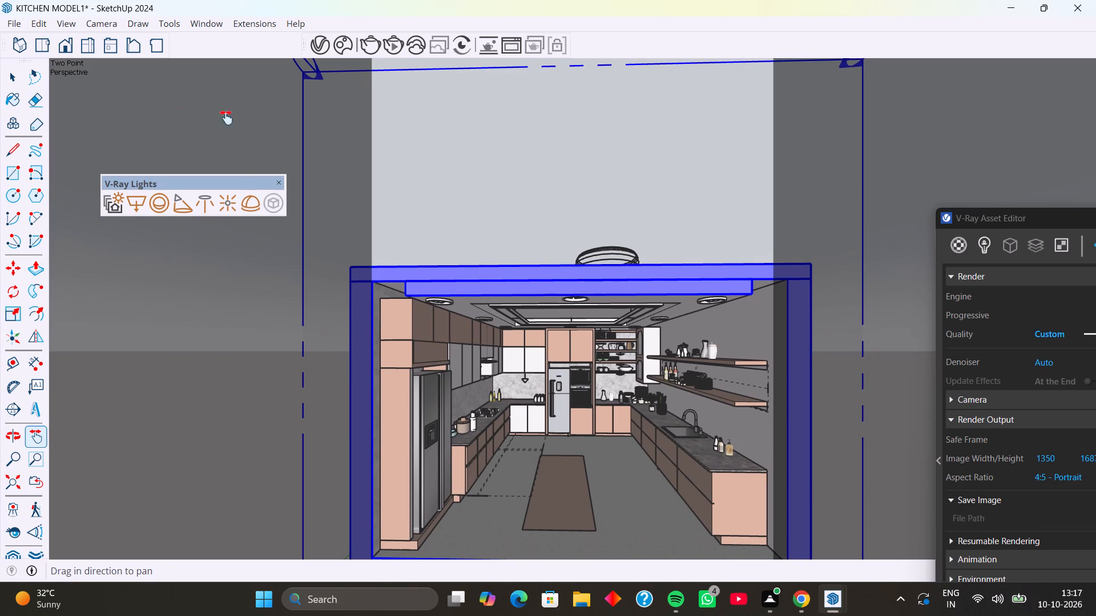
pyautogui.click(107, 25)
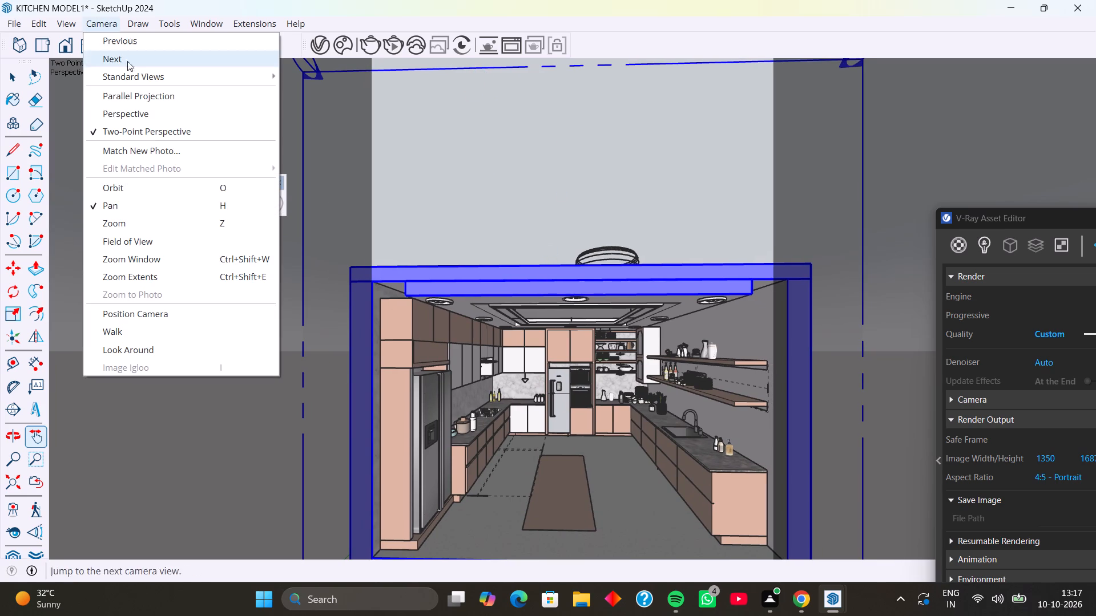
pyautogui.click(452, 176)
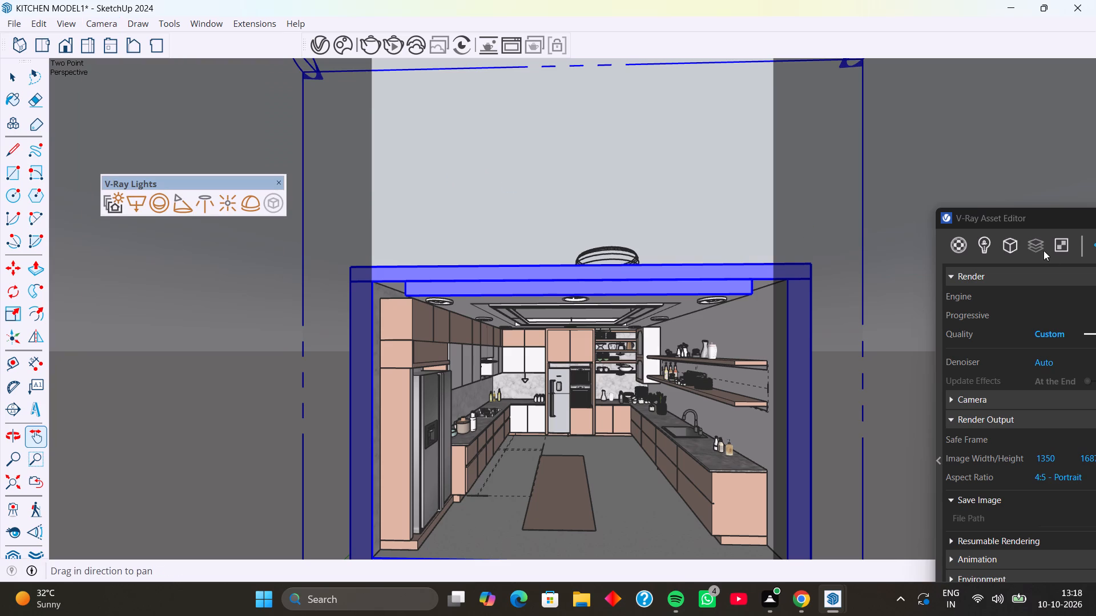
# Start a V-Ray interactive render of the framed kitchen view.
pyautogui.click(394, 44)
pyautogui.click(394, 44)
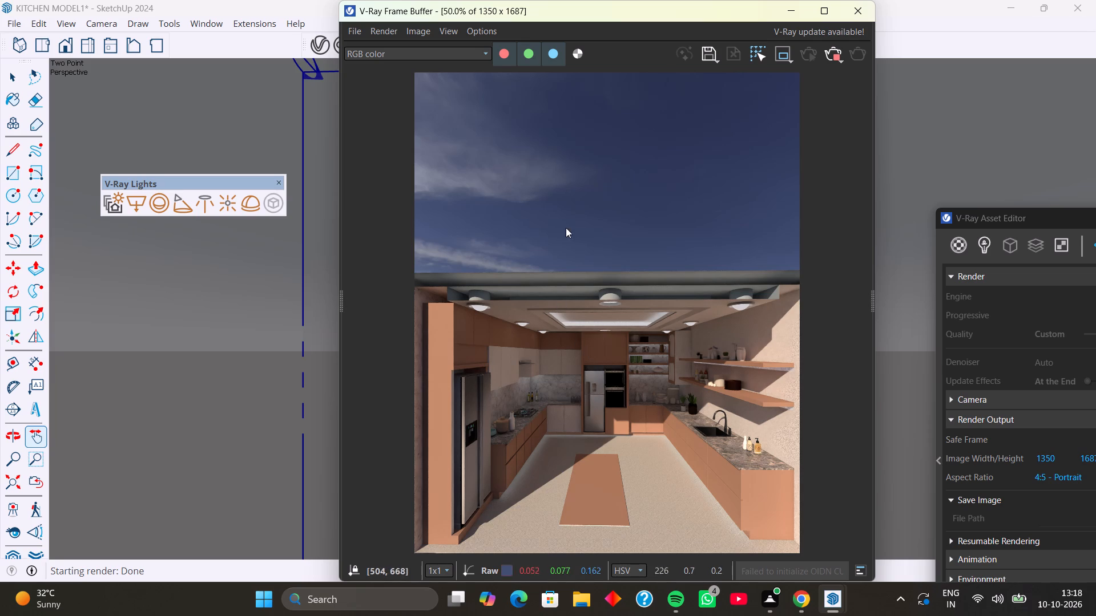
# In the V-Ray Asset Editor's lights list, set the intensity of Mesh Light and Mesh Light#1 to 100.
pyautogui.click(1011, 218)
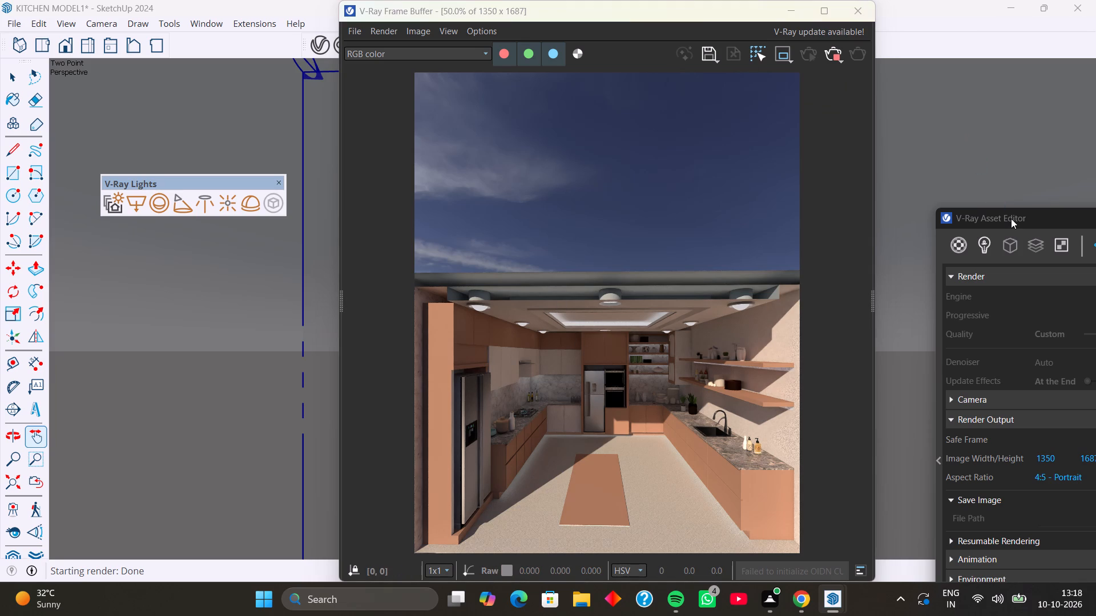
pyautogui.moveTo(1038, 217); pyautogui.dragTo(511, 96)
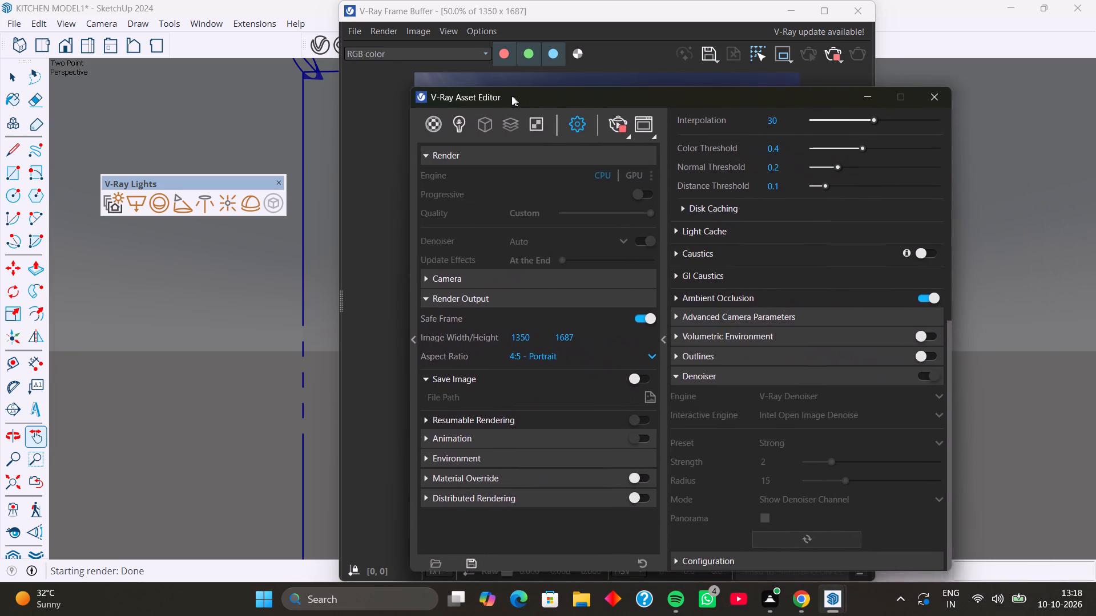
pyautogui.moveTo(511, 96); pyautogui.dragTo(509, 95)
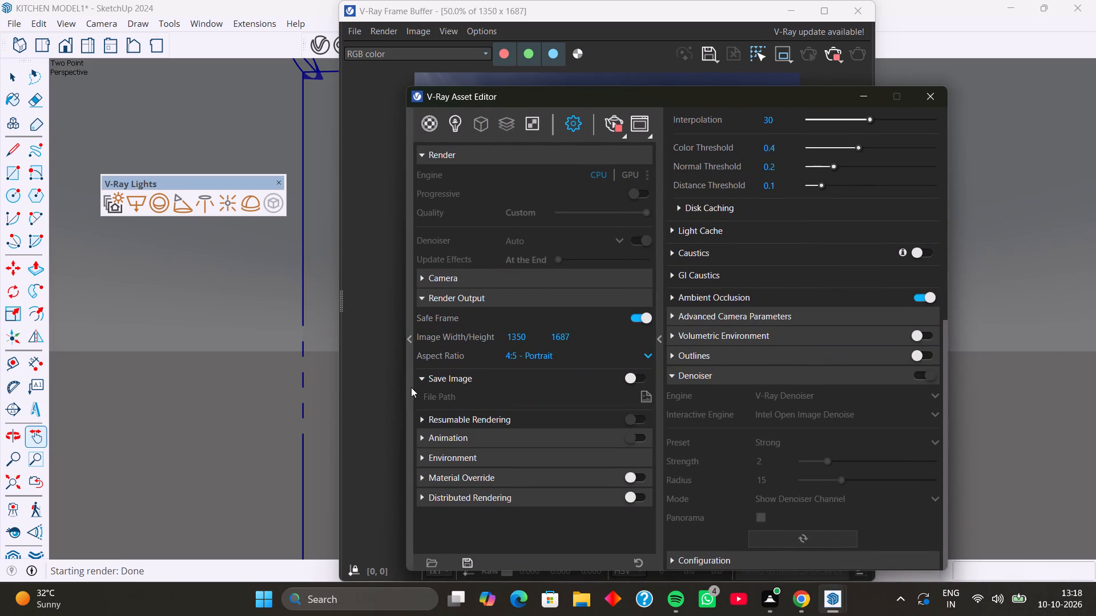
pyautogui.click(456, 118)
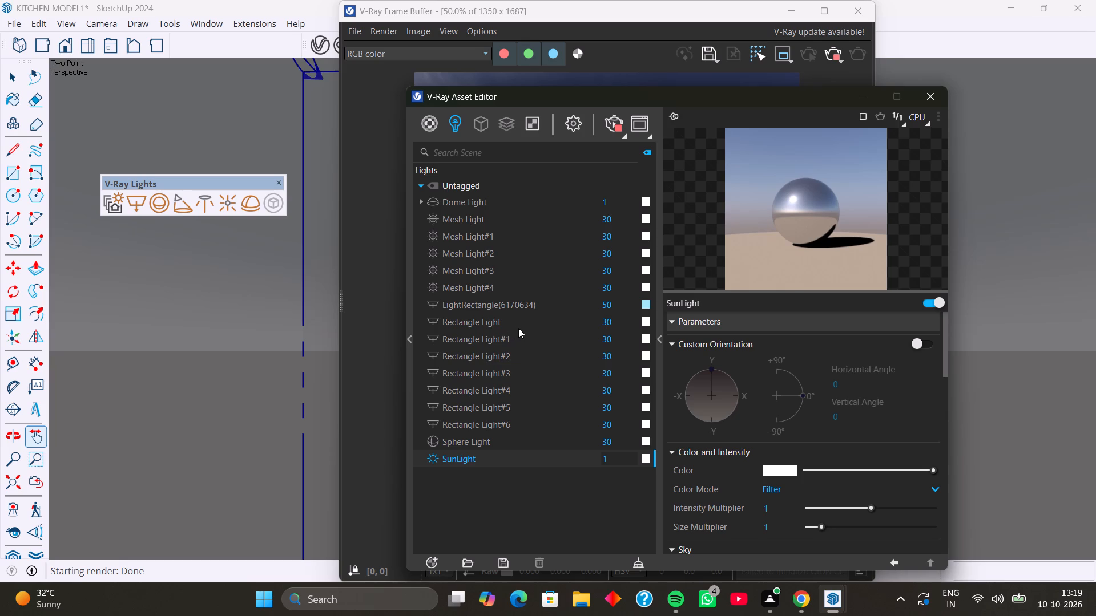
pyautogui.moveTo(618, 217); pyautogui.dragTo(593, 221)
pyautogui.moveTo(593, 221); pyautogui.dragTo(577, 225)
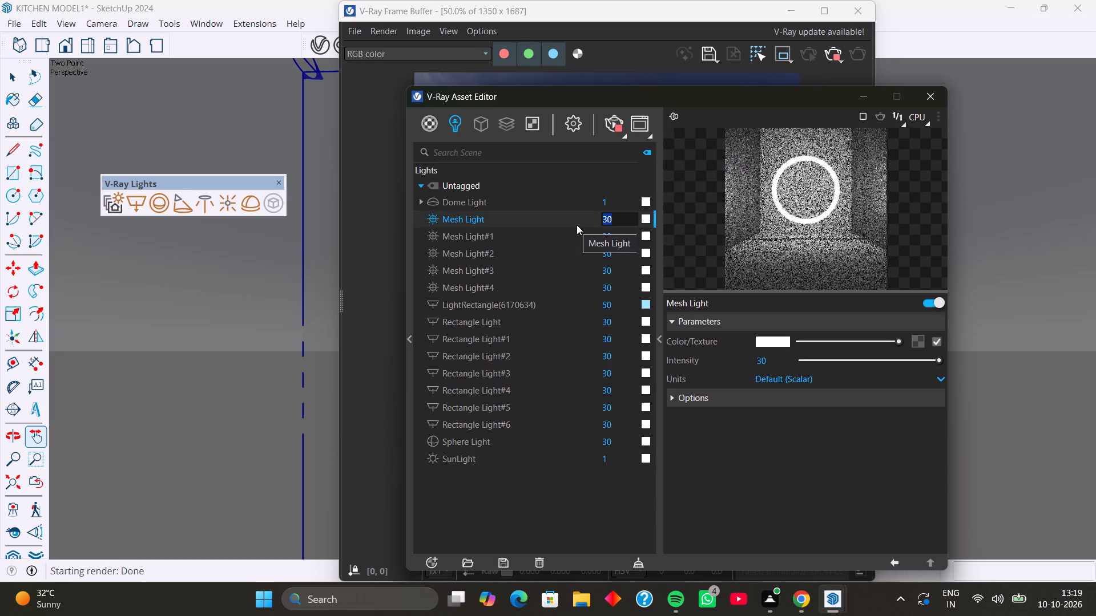
pyautogui.write('100')
pyautogui.press('Return')
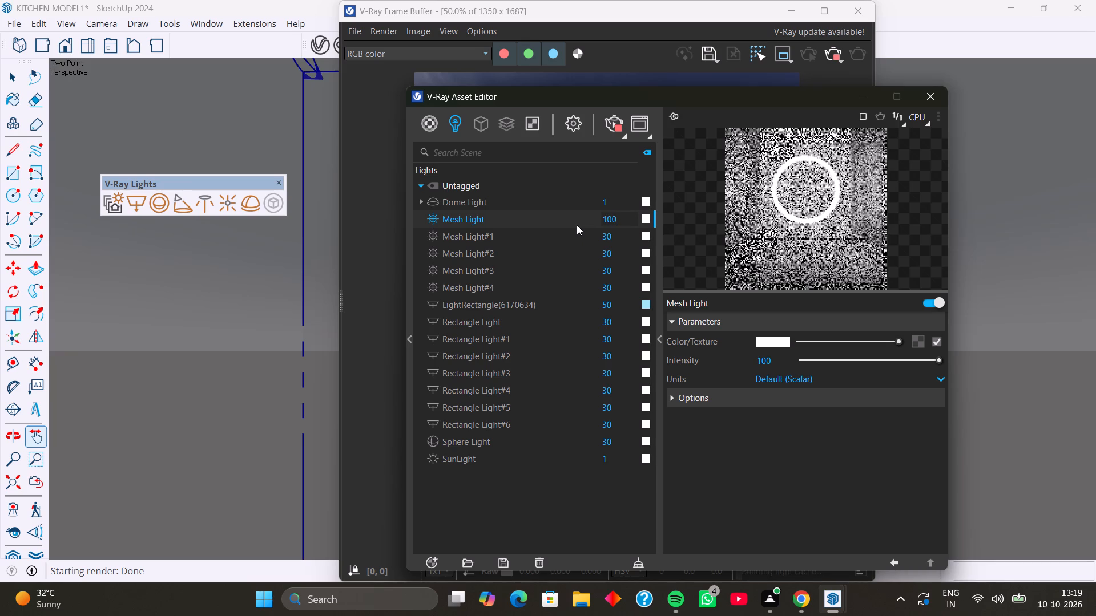
pyautogui.moveTo(620, 236); pyautogui.dragTo(562, 247)
pyautogui.write('100')
pyautogui.press('Return')
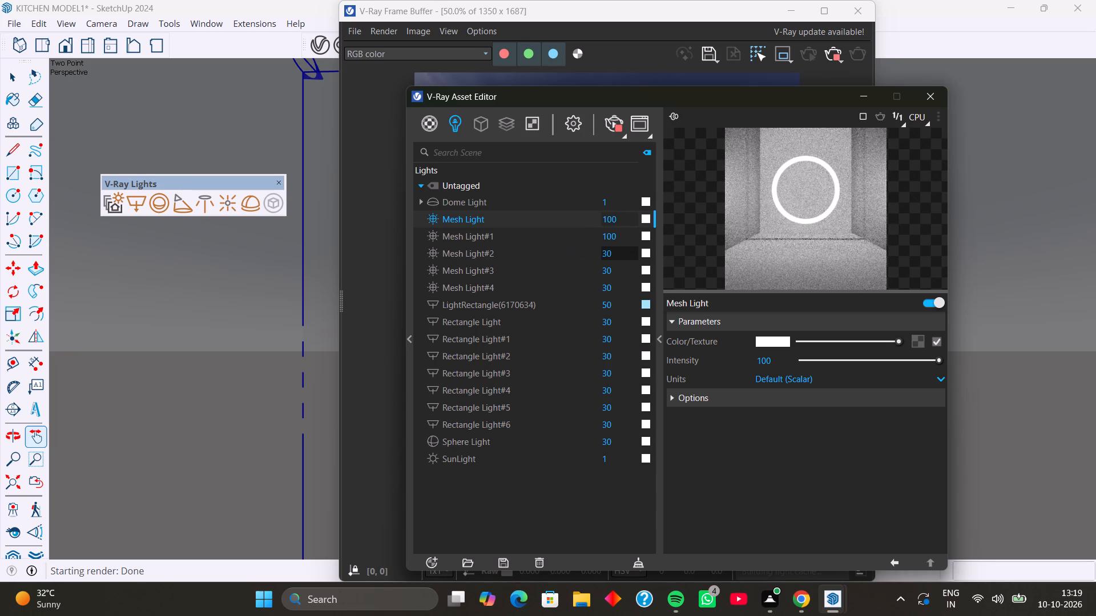
# Set the intensity of Mesh Light#2, Mesh Light#3 and Mesh Light#4 to 100.
pyautogui.moveTo(622, 252); pyautogui.dragTo(595, 257)
pyautogui.write('100')
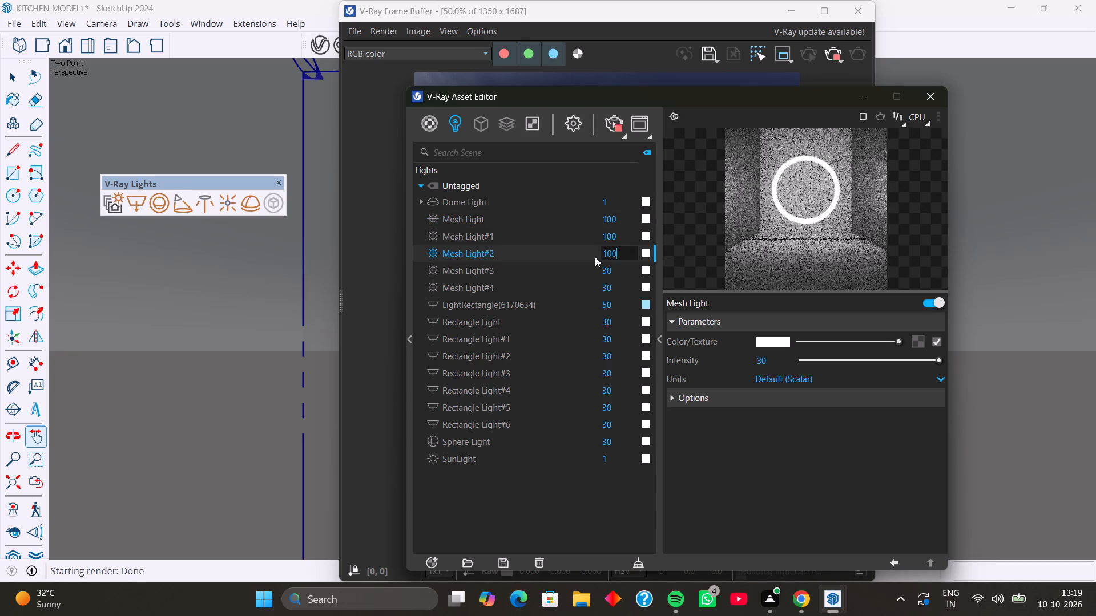
pyautogui.press('Return')
pyautogui.moveTo(613, 268); pyautogui.dragTo(600, 270)
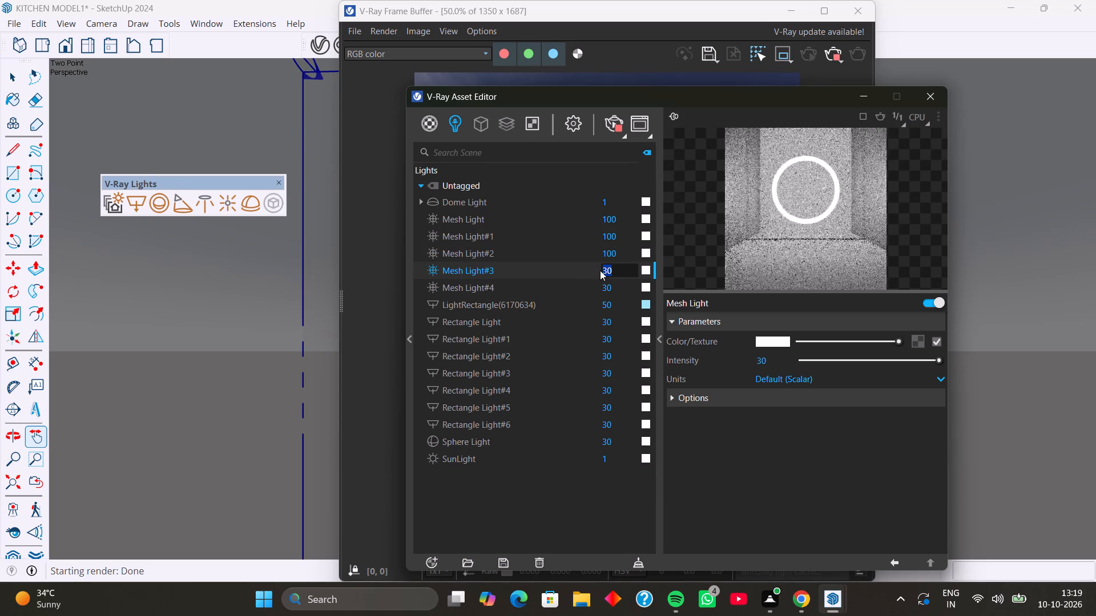
pyautogui.write('100')
pyautogui.press('Return')
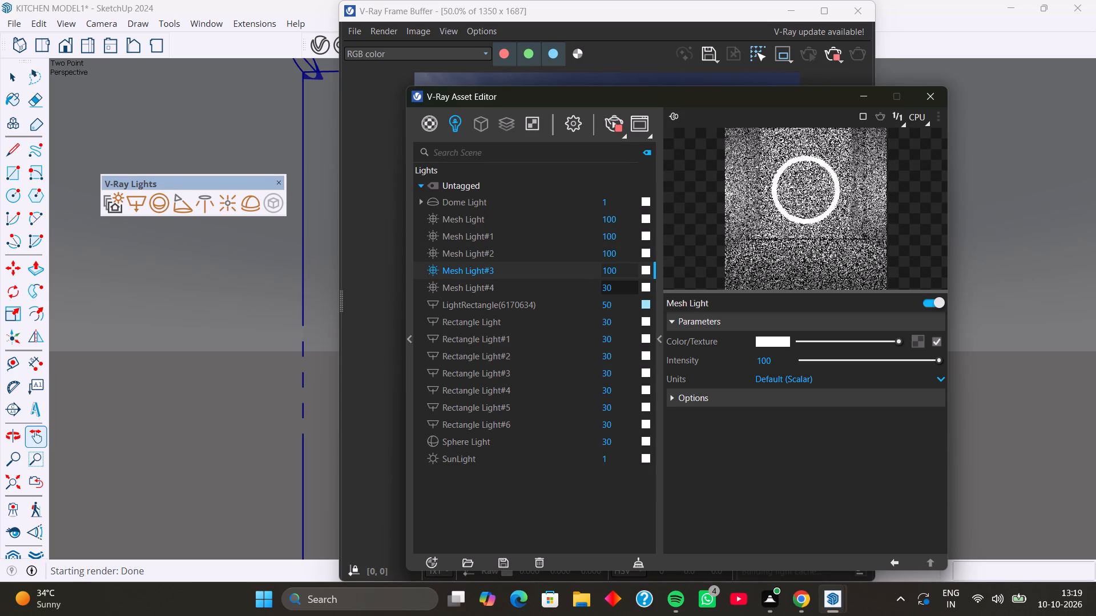
pyautogui.moveTo(622, 286); pyautogui.dragTo(587, 291)
pyautogui.write('100')
pyautogui.press('Return')
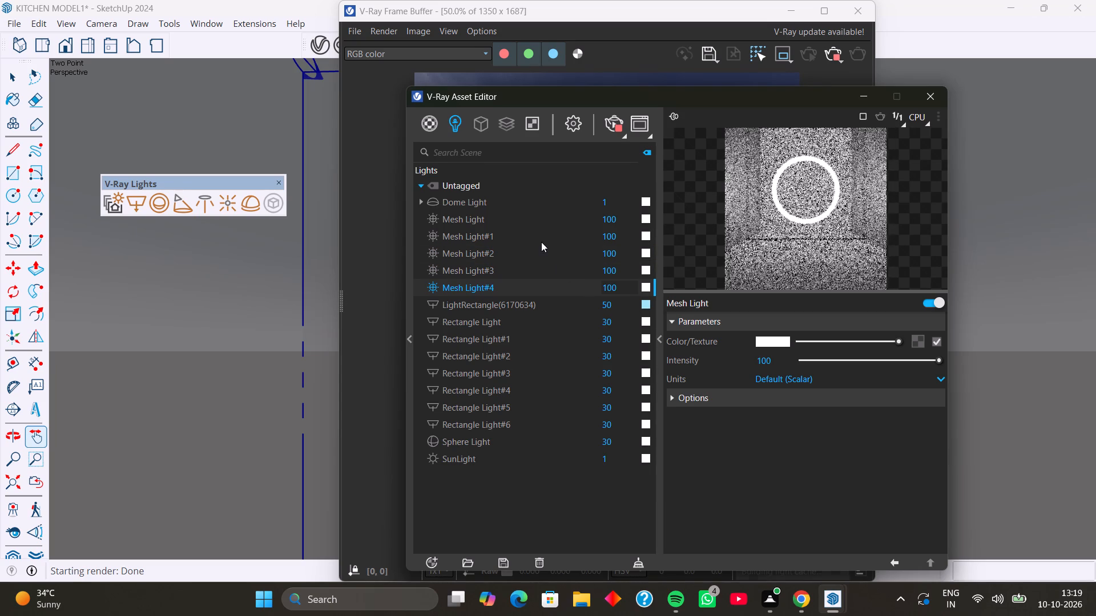
# Bring the V-Ray Frame Buffer to the front to check the kitchen render with the brighter mesh lights.
pyautogui.click(378, 84)
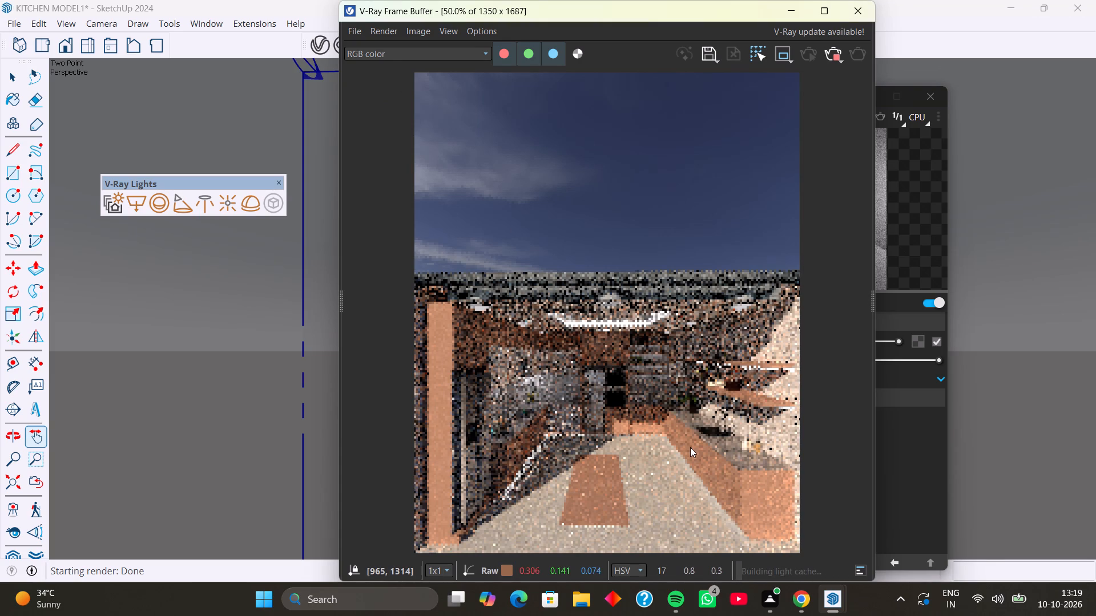
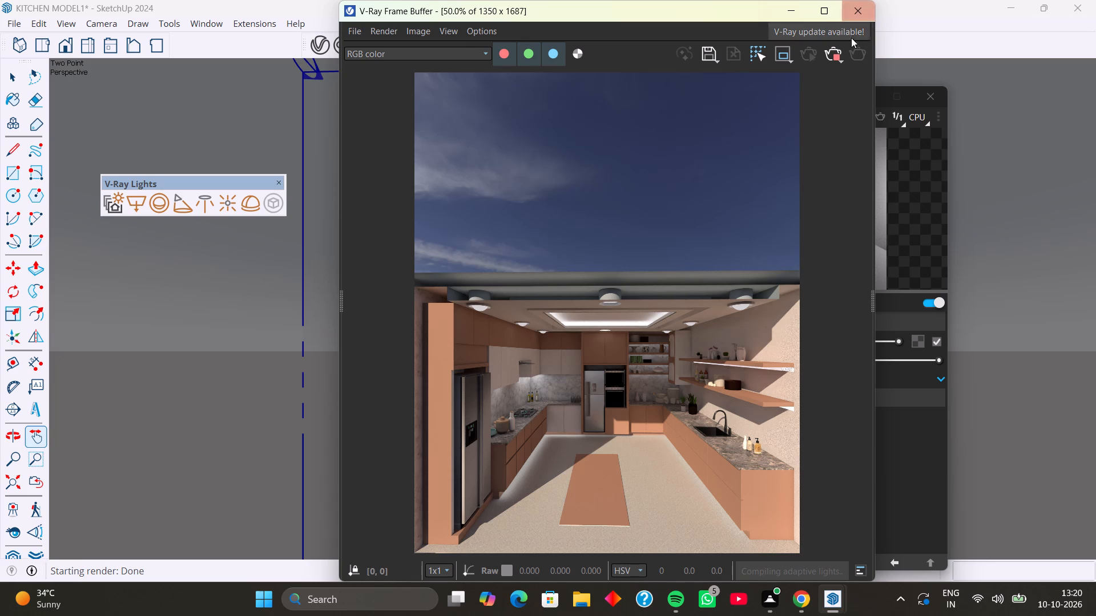
# Close the V-Ray Frame Buffer and move the section plane in front of the kitchen about 1/16" along the red axis.
pyautogui.click(859, 5)
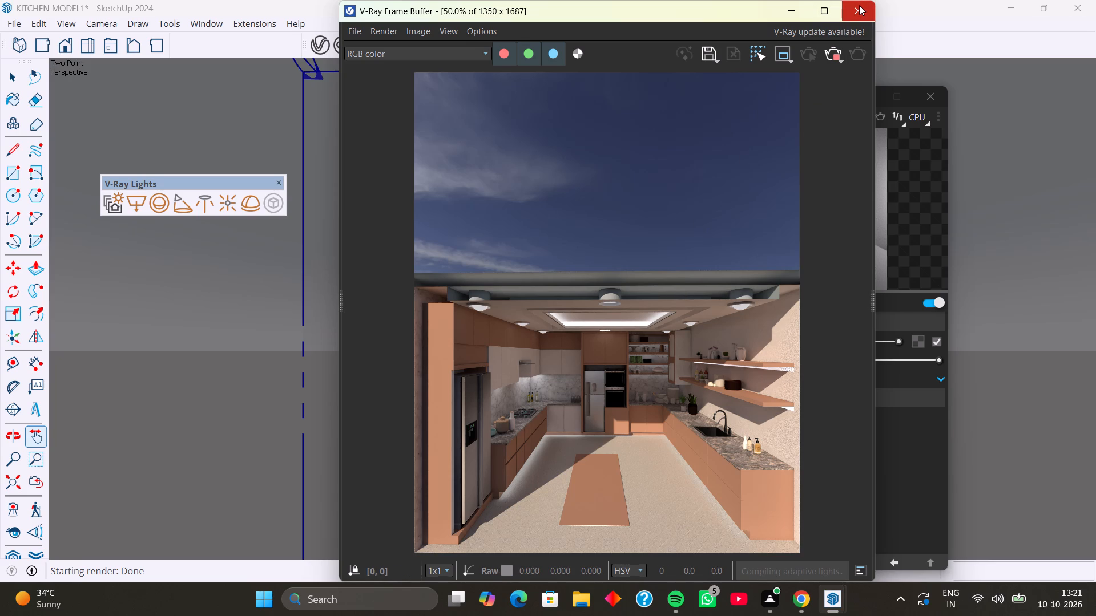
pyautogui.moveTo(776, 94); pyautogui.dragTo(1026, 120)
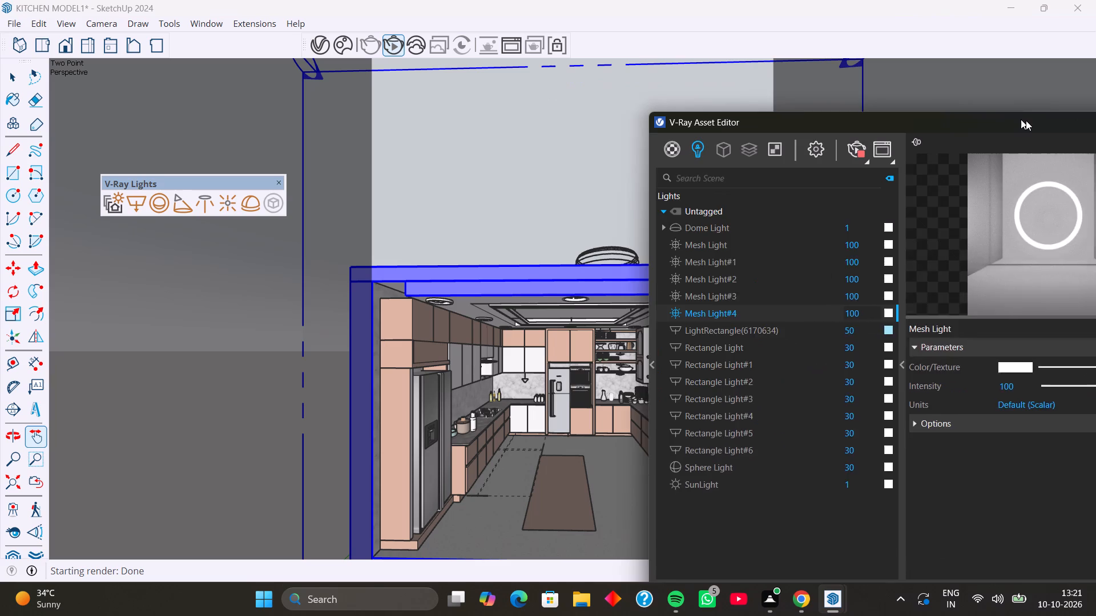
pyautogui.moveTo(1026, 120); pyautogui.dragTo(1095, 163)
pyautogui.scroll(-5, 423, 140)
pyautogui.scroll(-1, 452, 180)
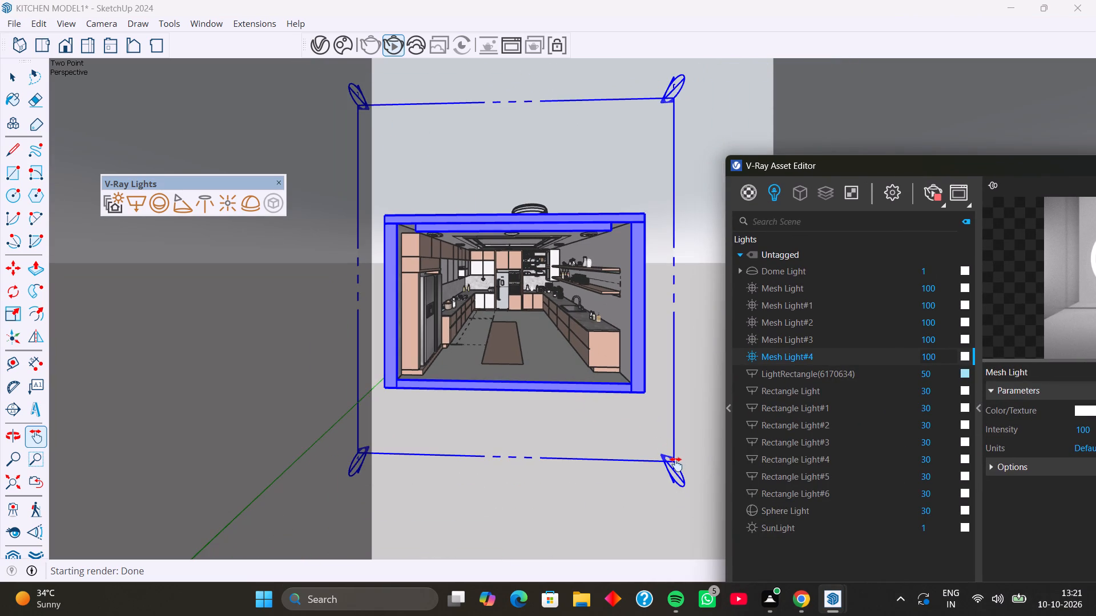
pyautogui.press('space')
pyautogui.press('space')
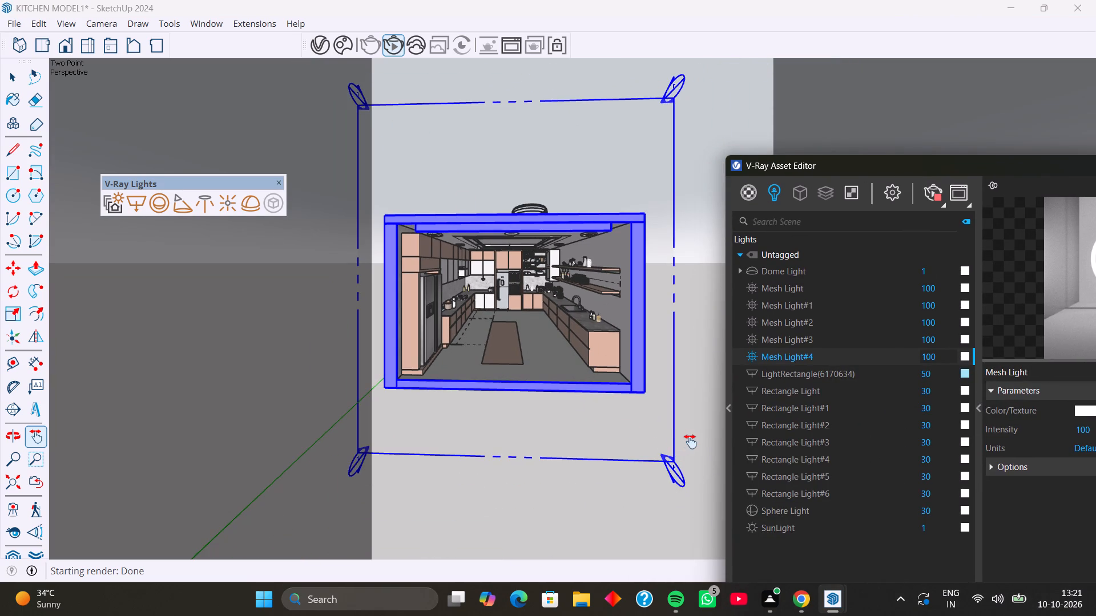
pyautogui.click(690, 438)
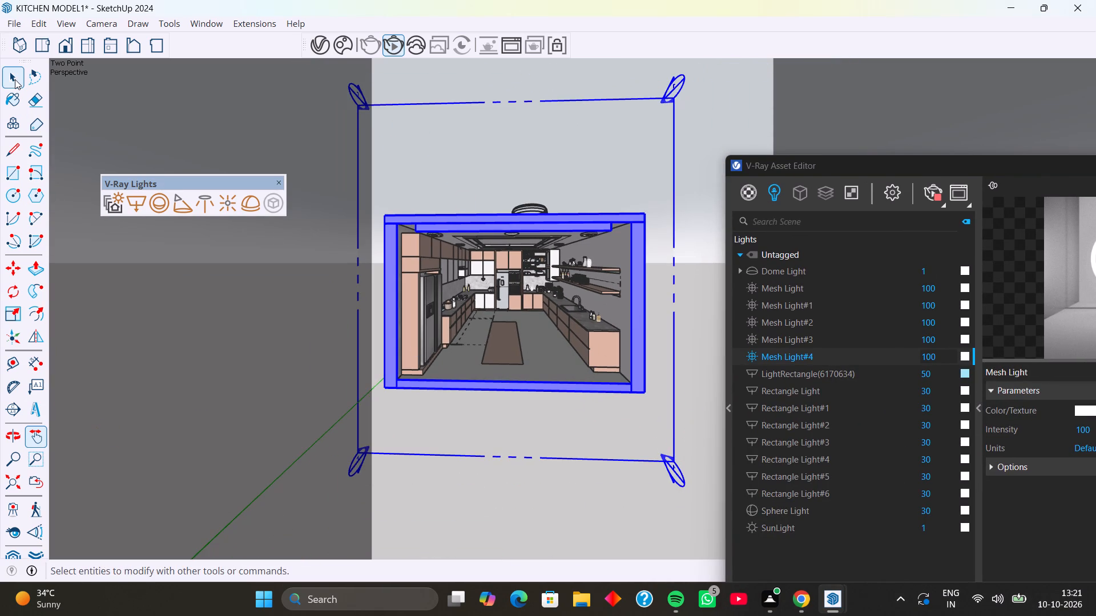
pyautogui.click(14, 79)
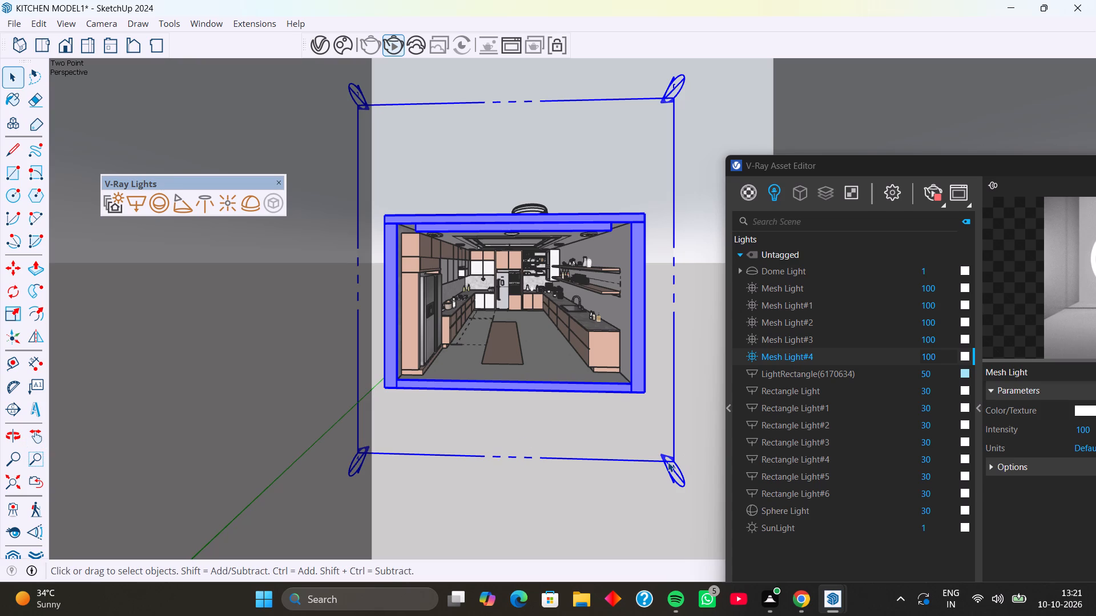
pyautogui.click(668, 462)
pyautogui.click(672, 458)
pyautogui.press('m')
pyautogui.click(672, 458)
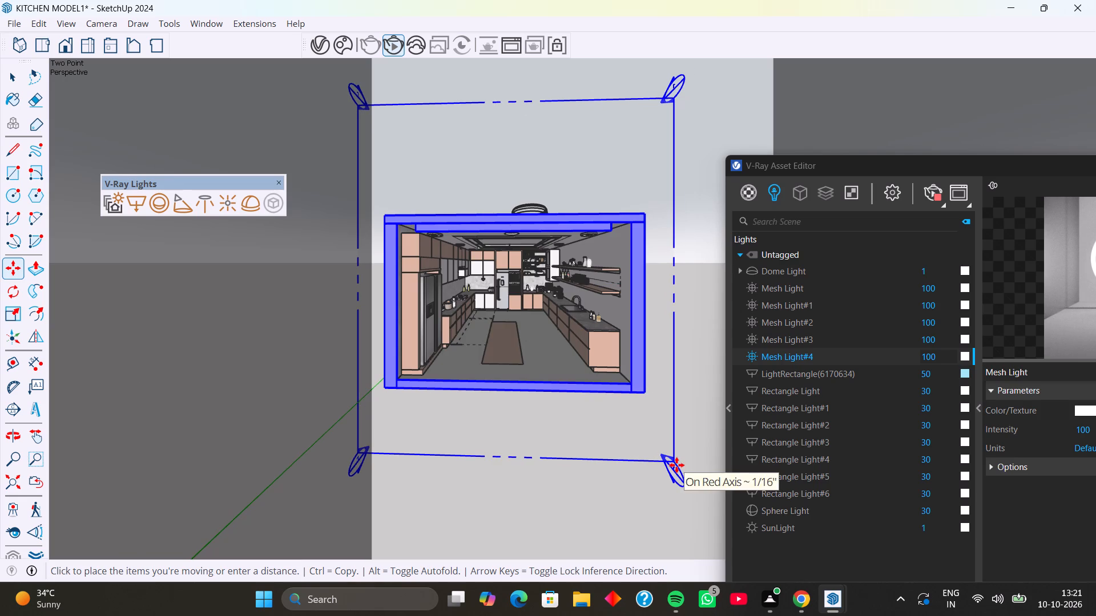
pyautogui.click(676, 465)
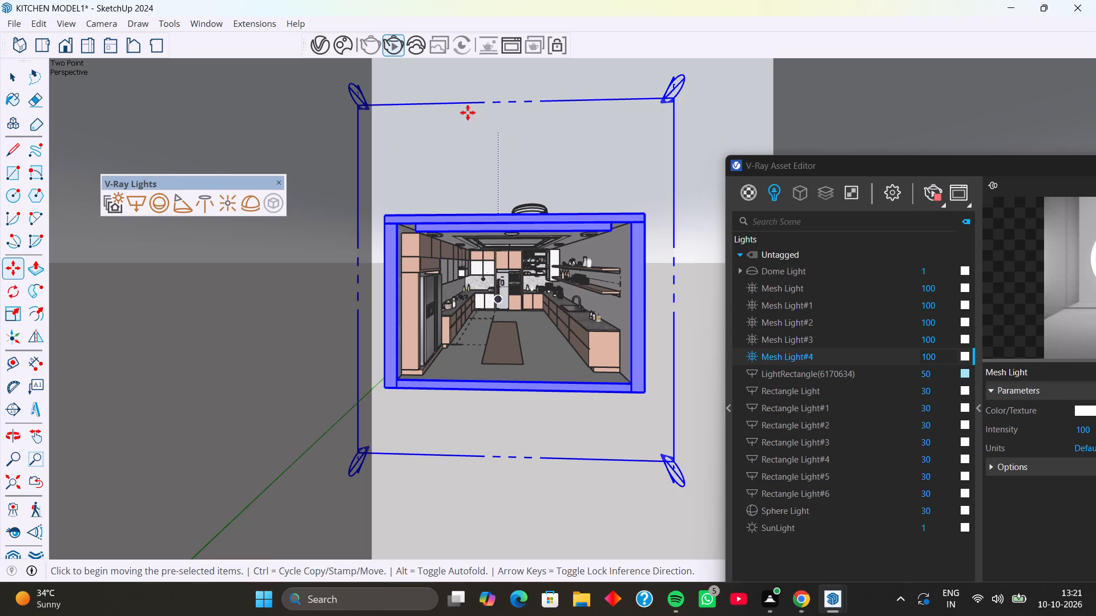
# Restart the V-Ray interactive render with the whole sectioned kitchen in view.
pyautogui.click(385, 45)
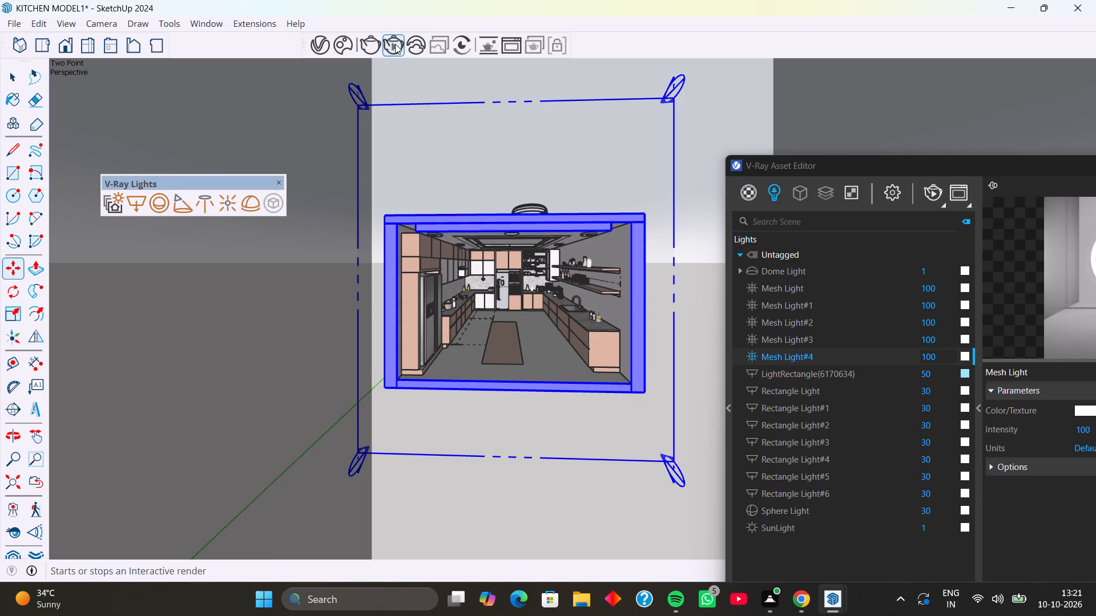
pyautogui.click(395, 44)
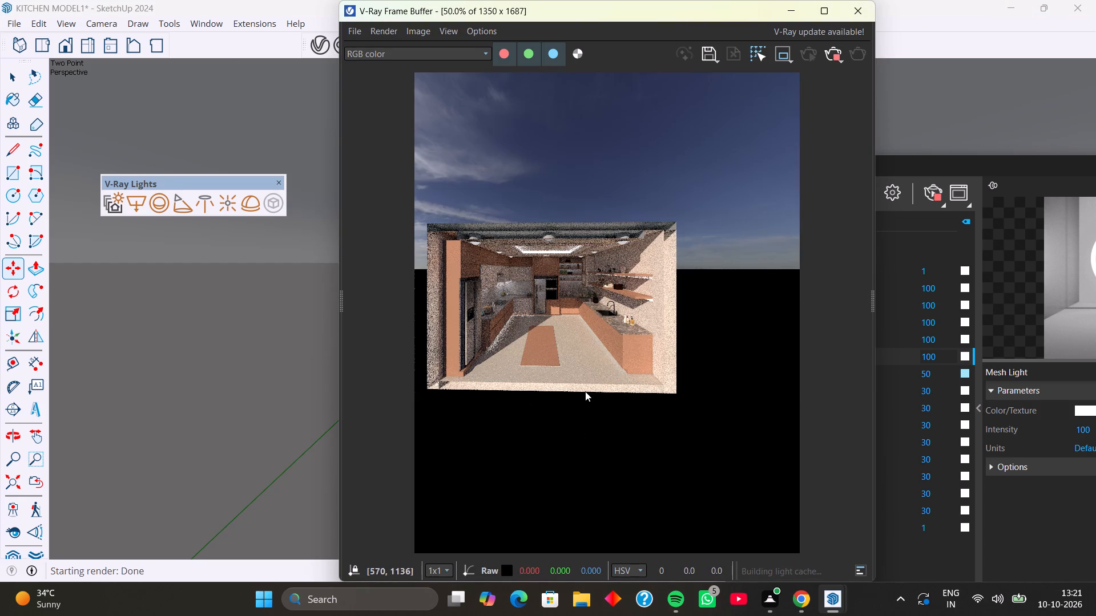
# Examine the kitchen's framing and lighting from different distances and angles in the interactive render.
pyautogui.moveTo(560, 344); pyautogui.dragTo(587, 347, button='middle')
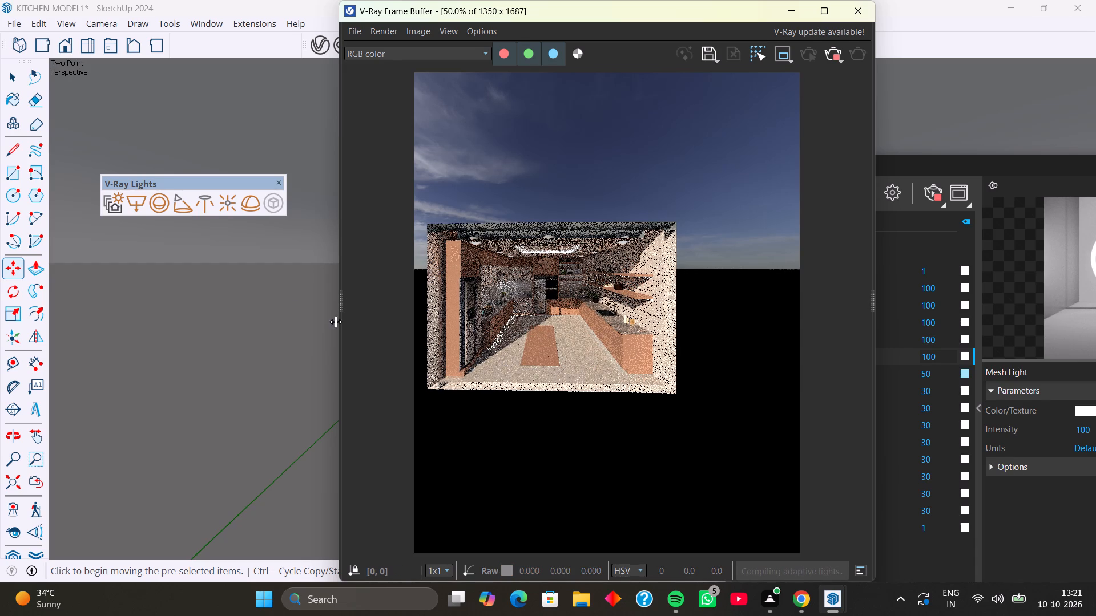
pyautogui.scroll(1, 290, 306)
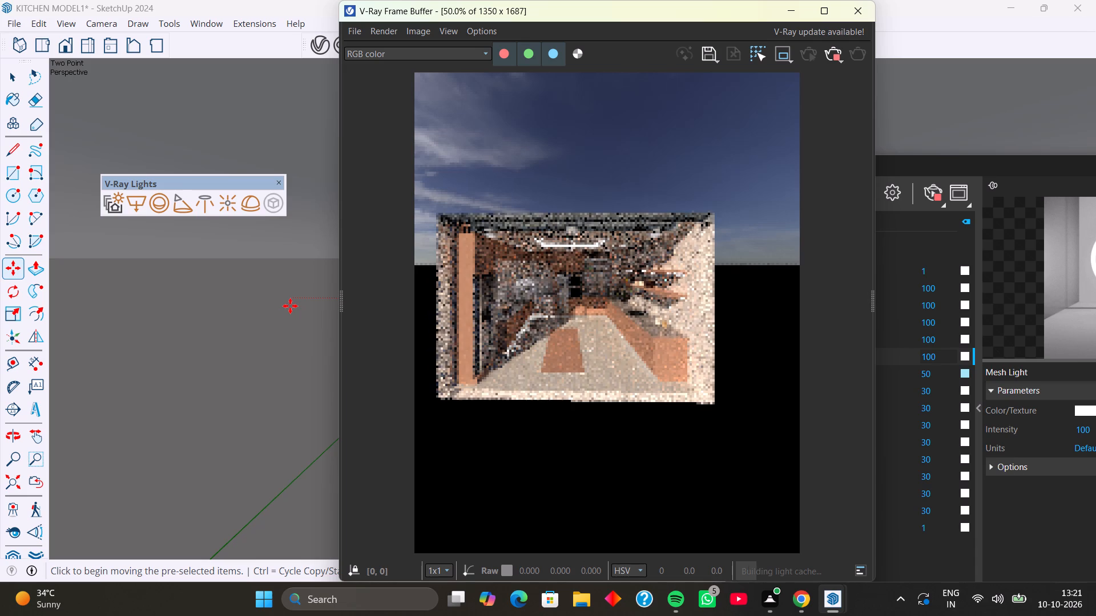
pyautogui.scroll(1, 290, 306)
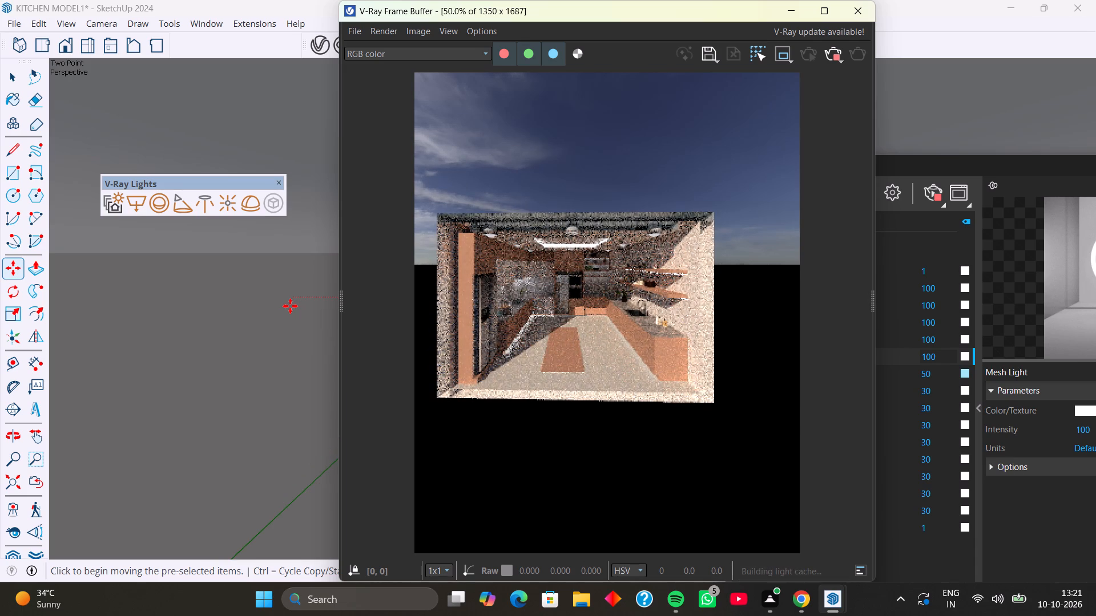
pyautogui.scroll(2, 290, 306)
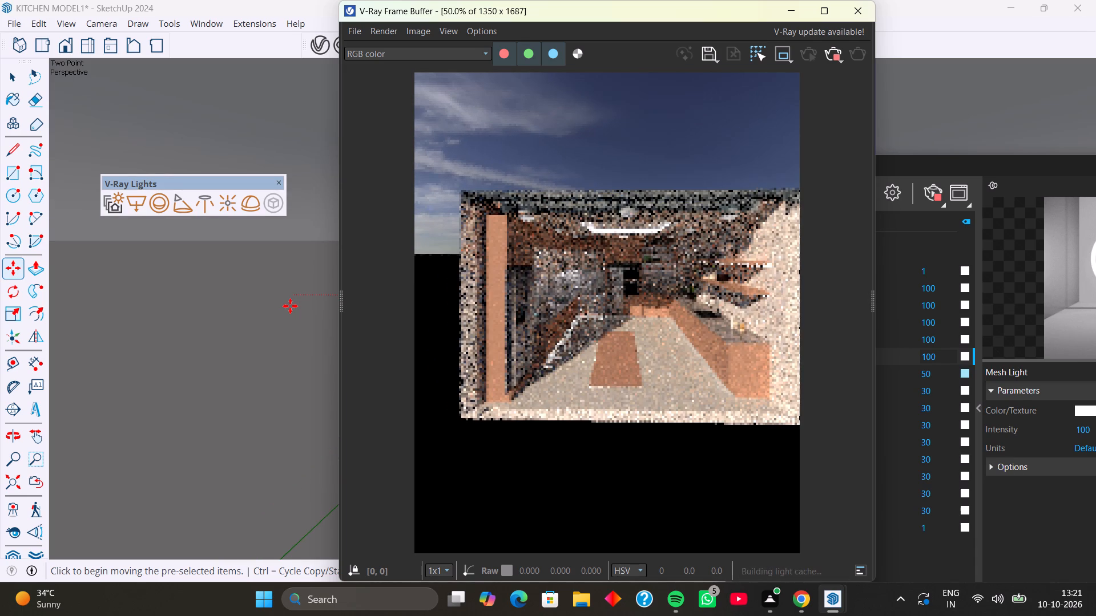
pyautogui.scroll(-1, 290, 306)
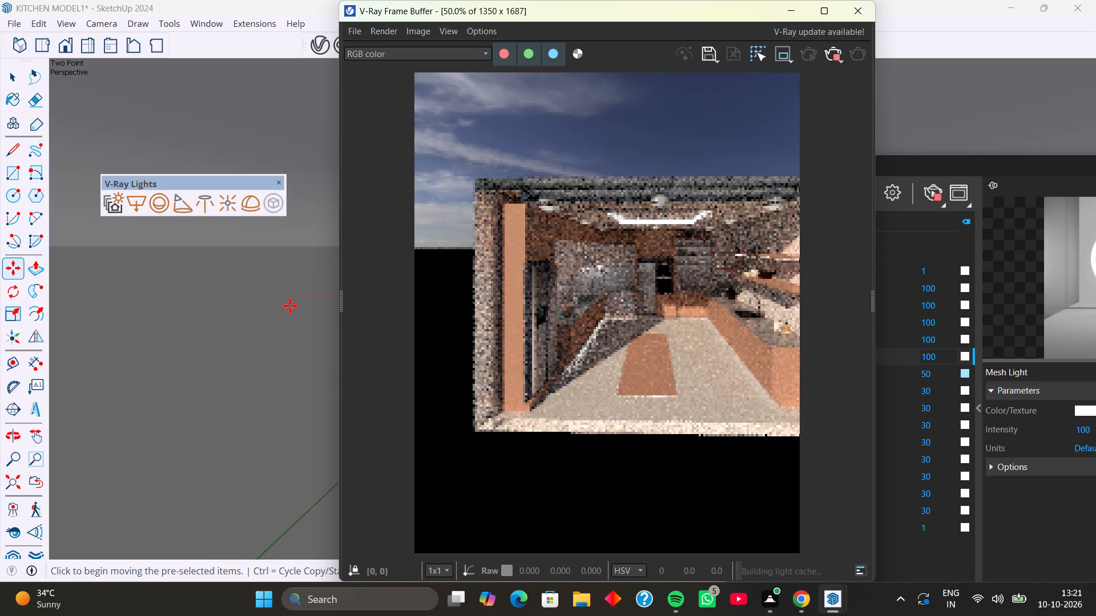
pyautogui.scroll(-1, 290, 306)
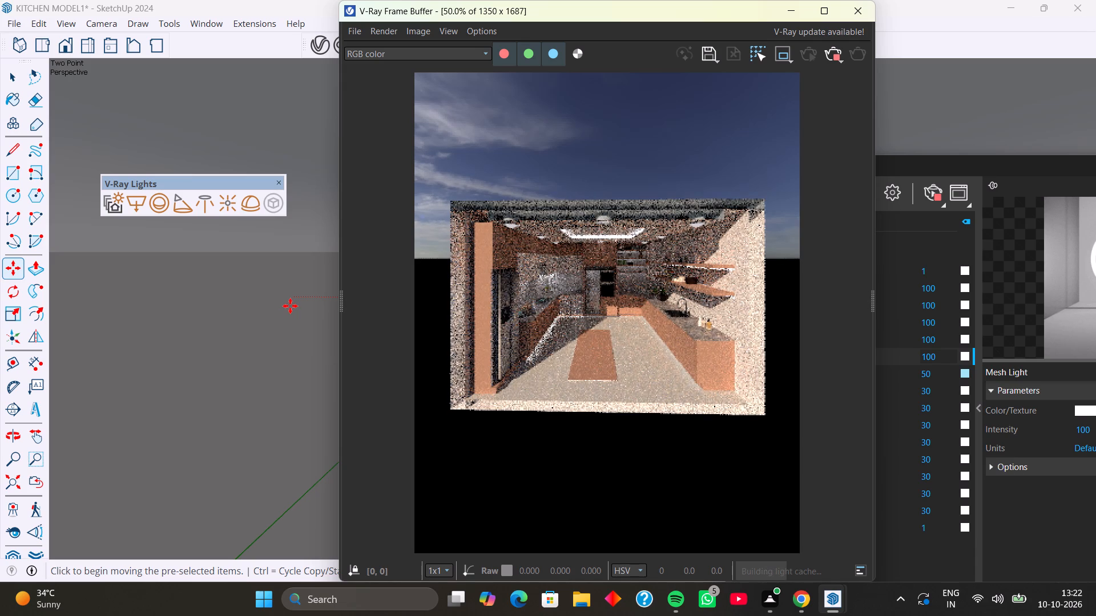
pyautogui.middleClick(277, 322)
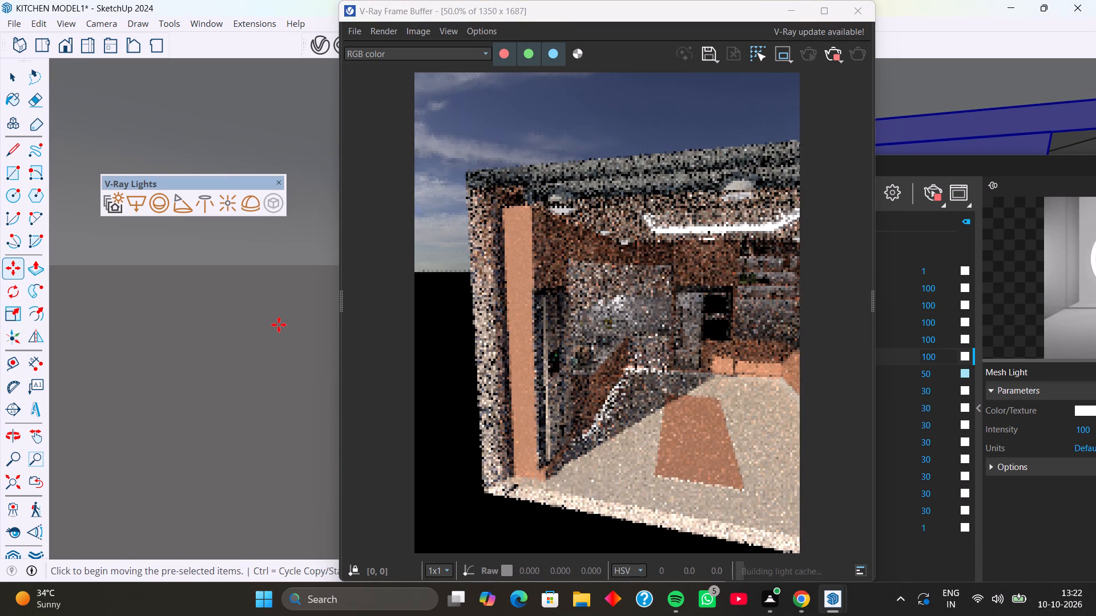
pyautogui.scroll(-1, 229, 363)
pyautogui.moveTo(228, 363); pyautogui.dragTo(233, 364, button='middle')
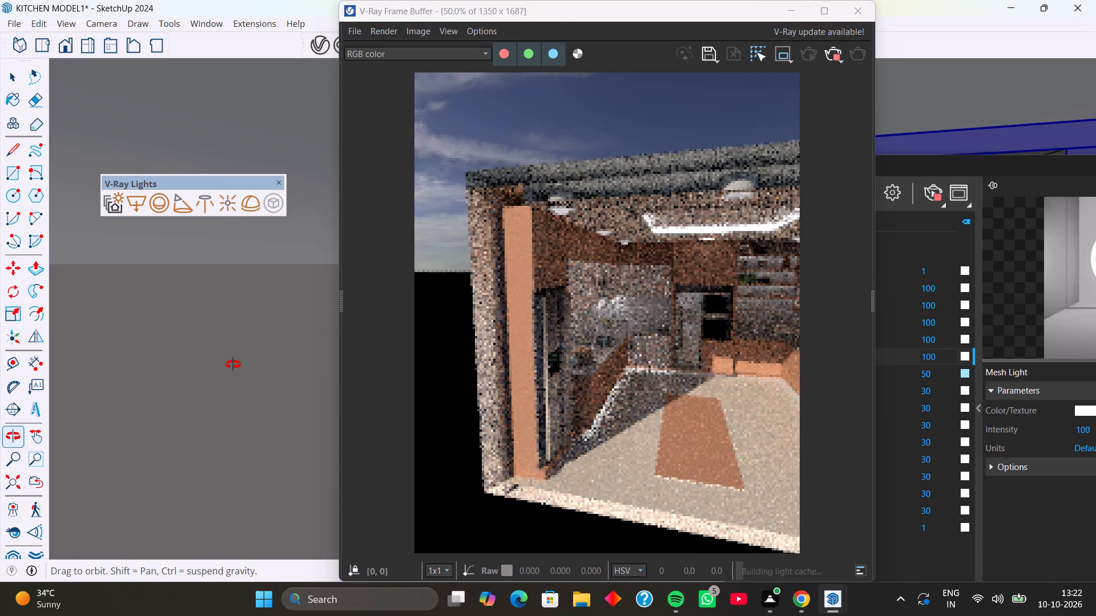
pyautogui.moveTo(233, 364); pyautogui.dragTo(198, 369, button='middle')
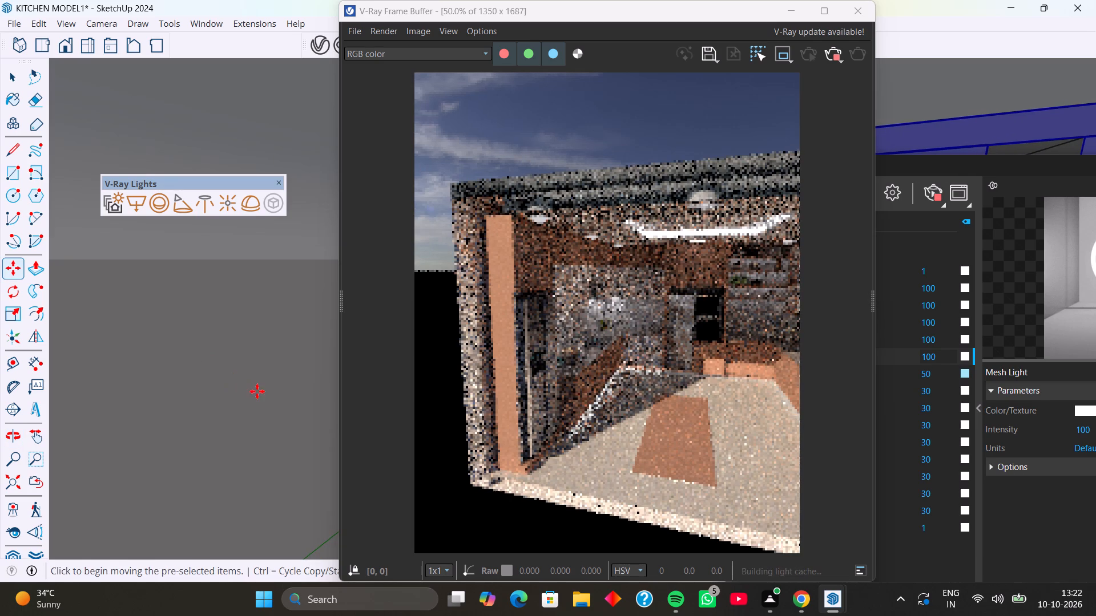
pyautogui.moveTo(257, 391); pyautogui.dragTo(315, 403, button='middle')
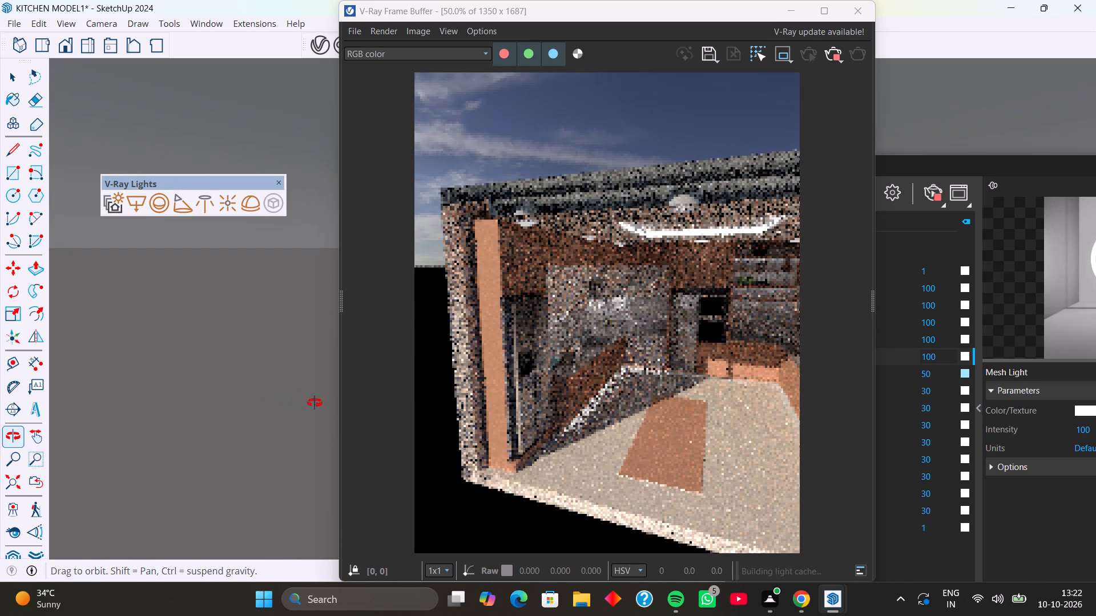
pyautogui.moveTo(315, 403); pyautogui.dragTo(315, 403, button='middle')
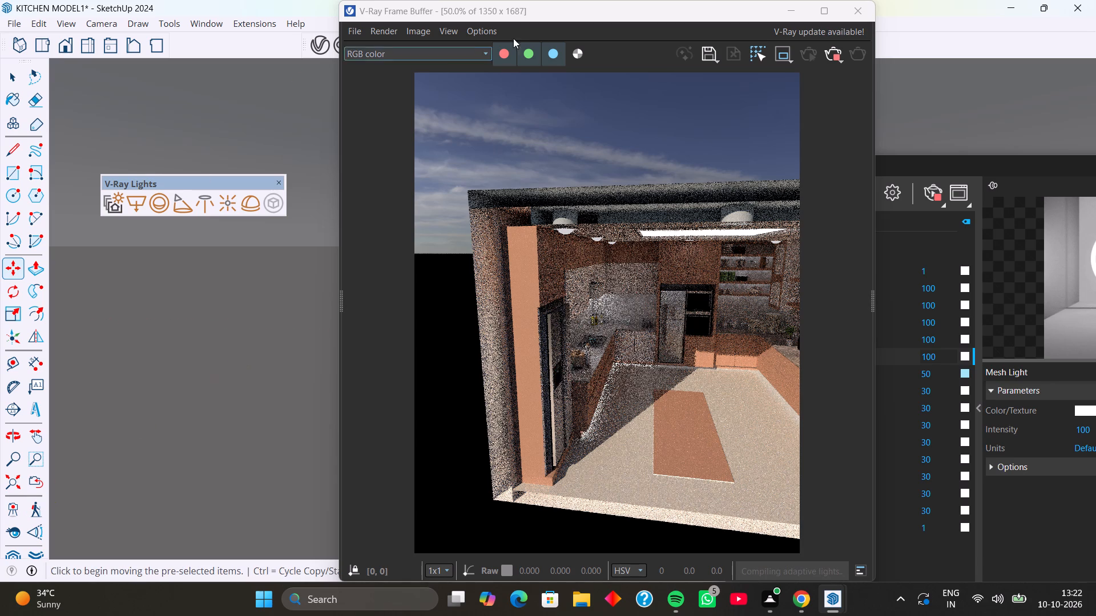
# Close the V-Ray Frame Buffer and exit SketchUp, saving the changes to KITCHEN MODEL1.
pyautogui.click(857, 15)
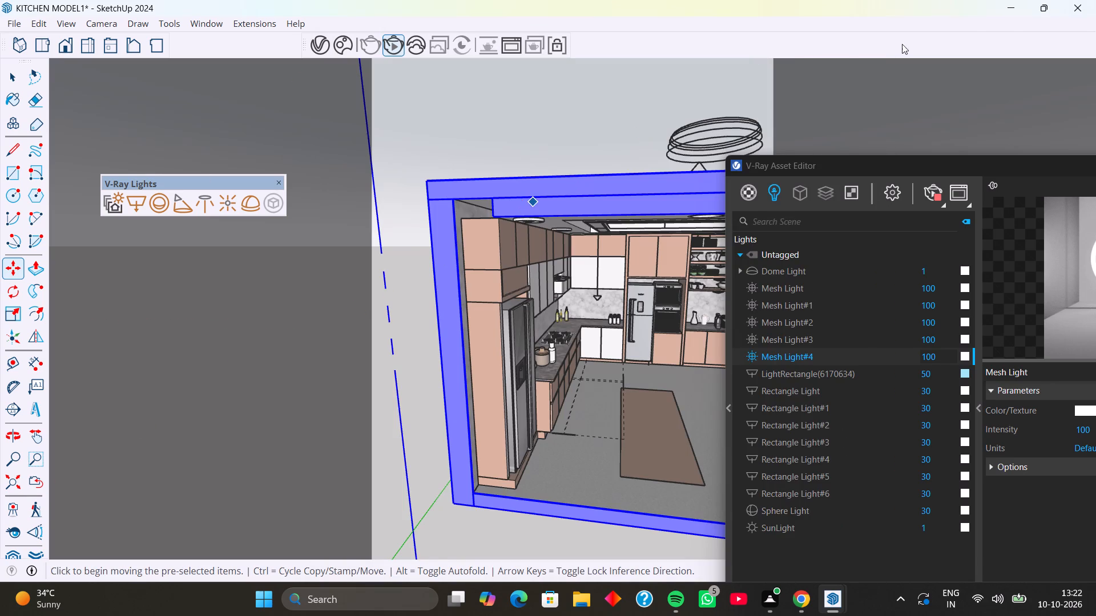
pyautogui.click(1072, 1)
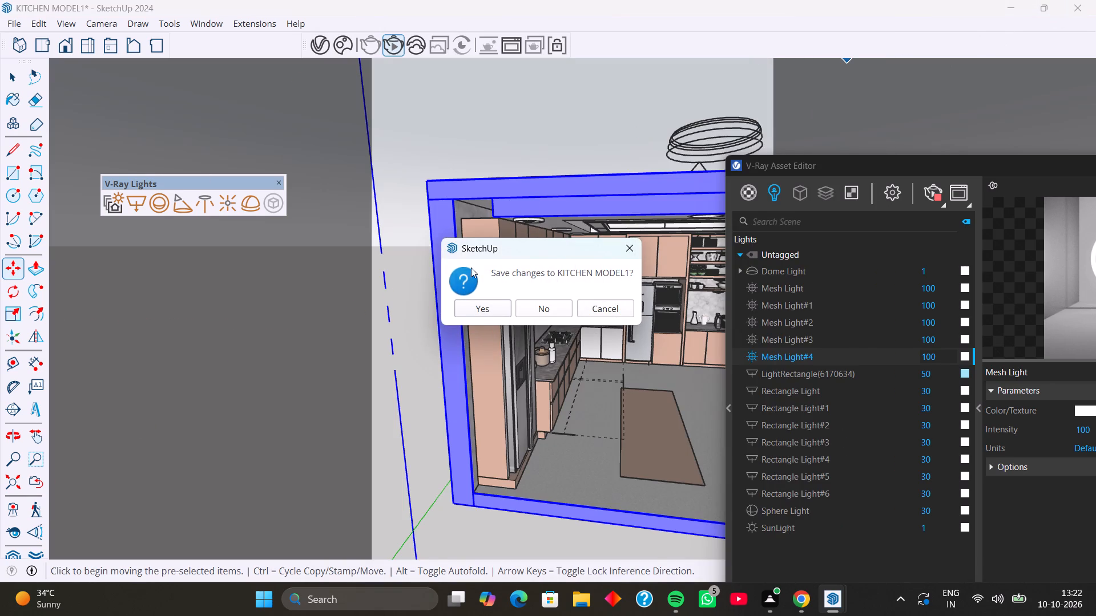
pyautogui.click(472, 303)
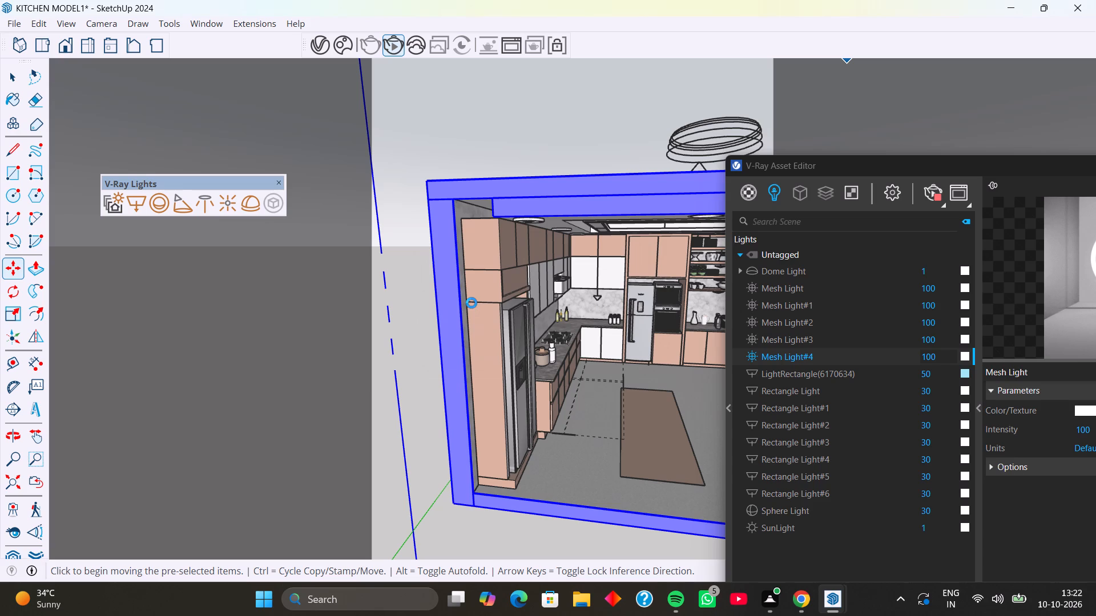
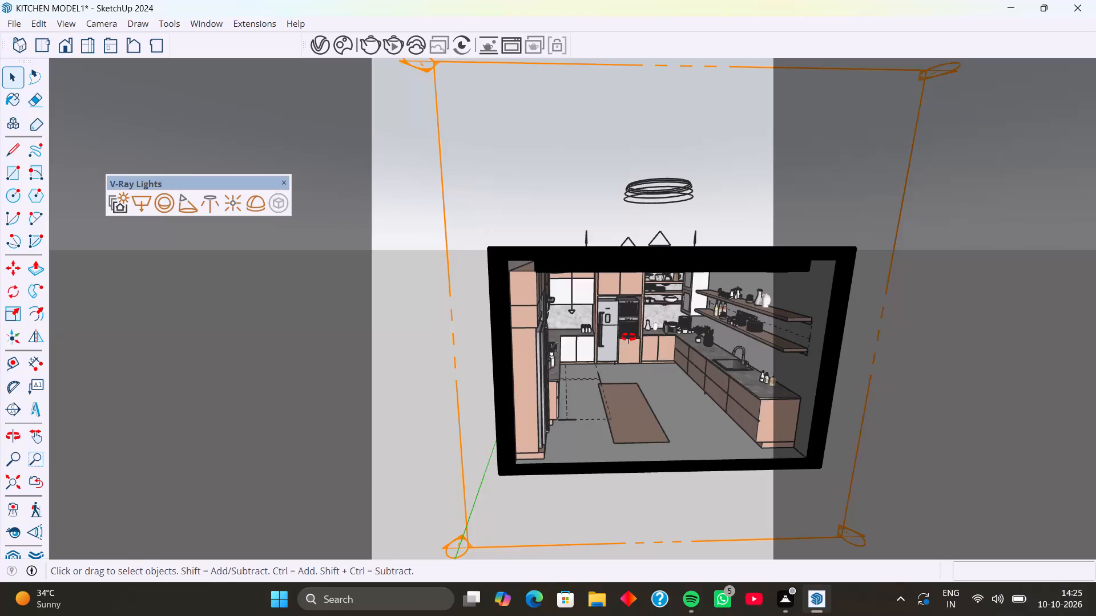
# Start a V-Ray interactive render with the sectioned kitchen viewed from the front, including its ceiling, floor and both side walls.
pyautogui.moveTo(571, 343); pyautogui.dragTo(582, 345, button='middle')
pyautogui.moveTo(580, 348); pyautogui.dragTo(581, 348, button='middle')
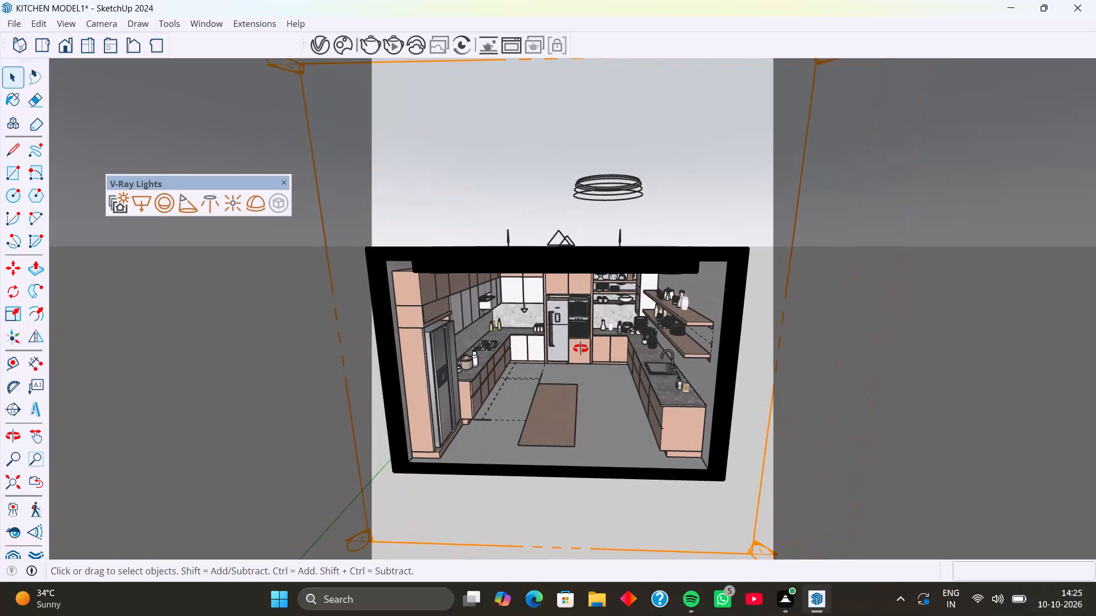
pyautogui.moveTo(581, 348); pyautogui.dragTo(585, 295, button='middle')
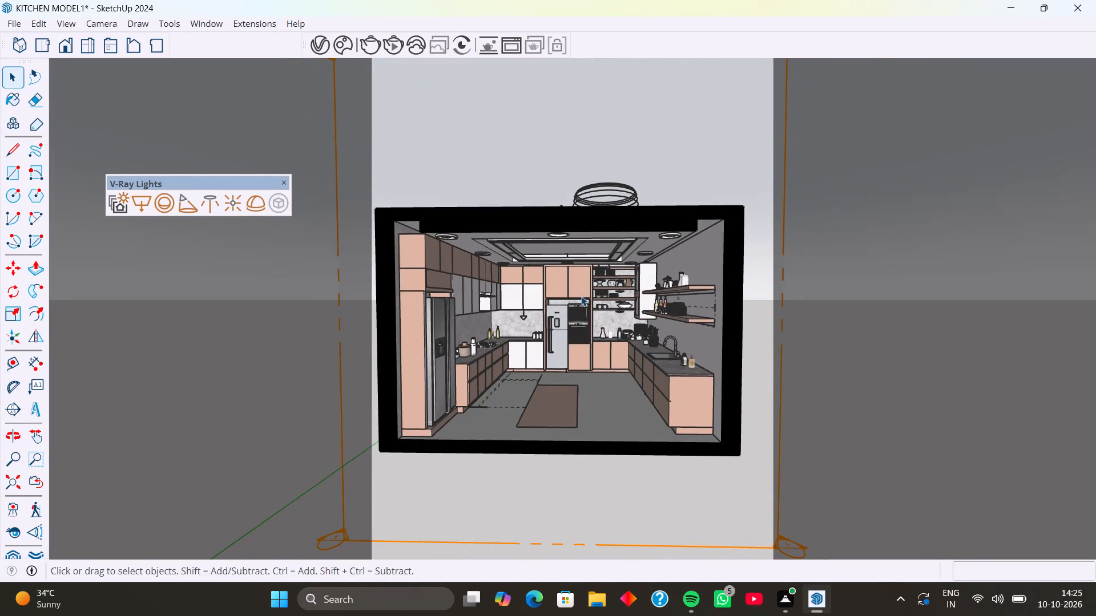
pyautogui.scroll(1, 579, 297)
pyautogui.keyDown('shift'); pyautogui.middleClick(579, 297); pyautogui.keyUp('shift')
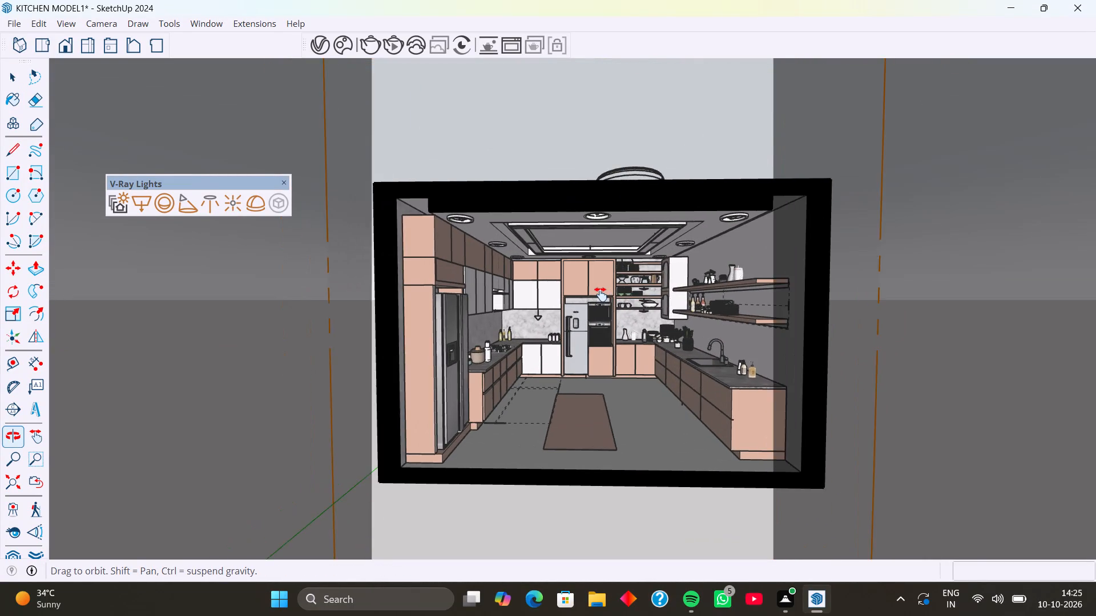
pyautogui.keyDown('shift'); pyautogui.middleClick(586, 293); pyautogui.keyUp('shift')
pyautogui.middleClick(590, 294)
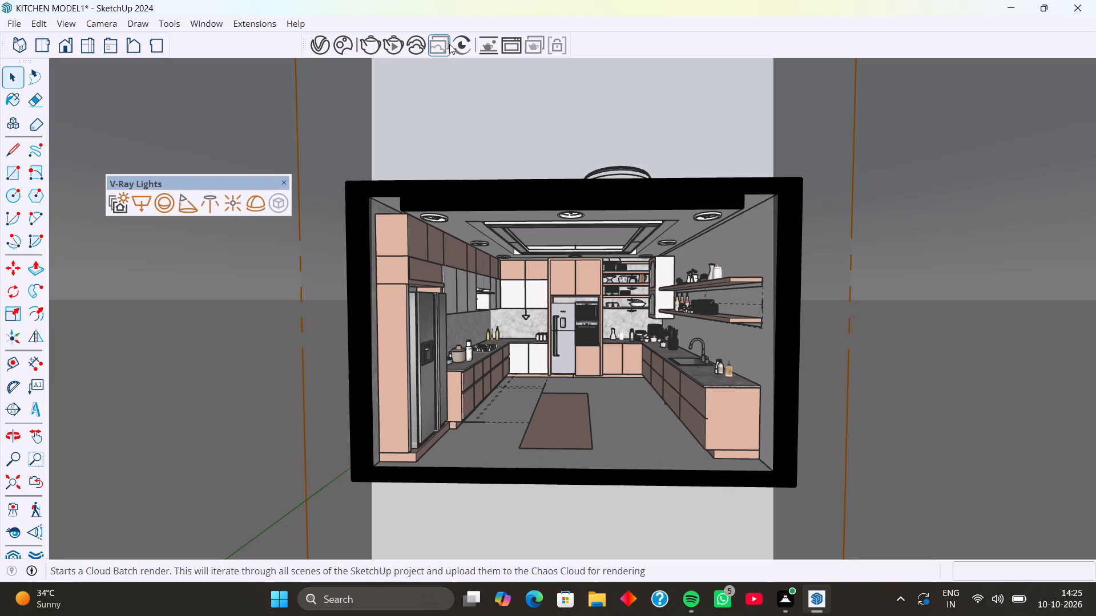
pyautogui.click(398, 50)
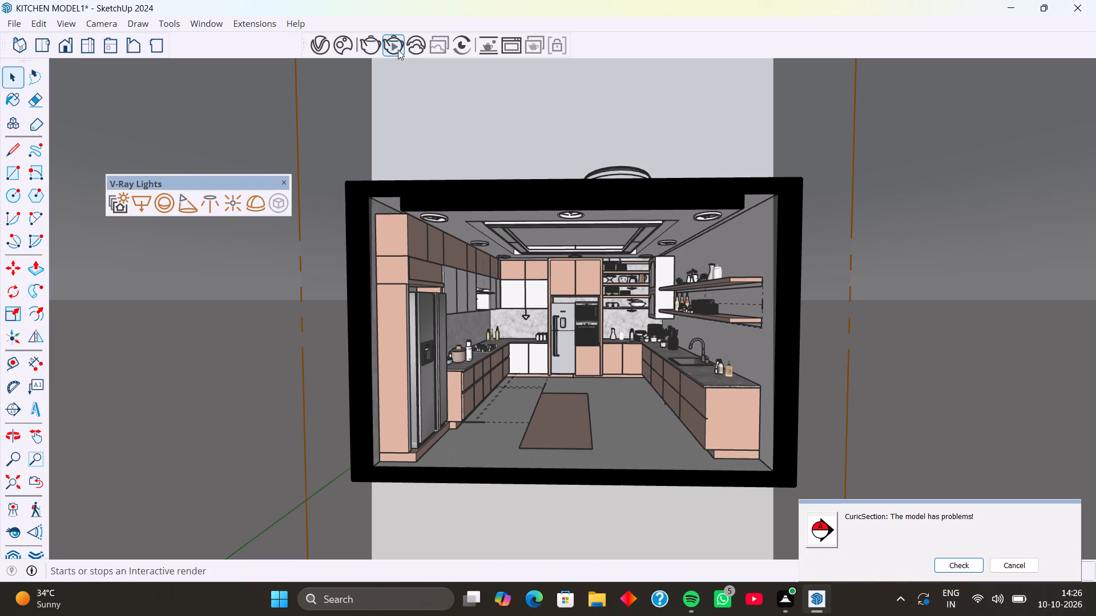
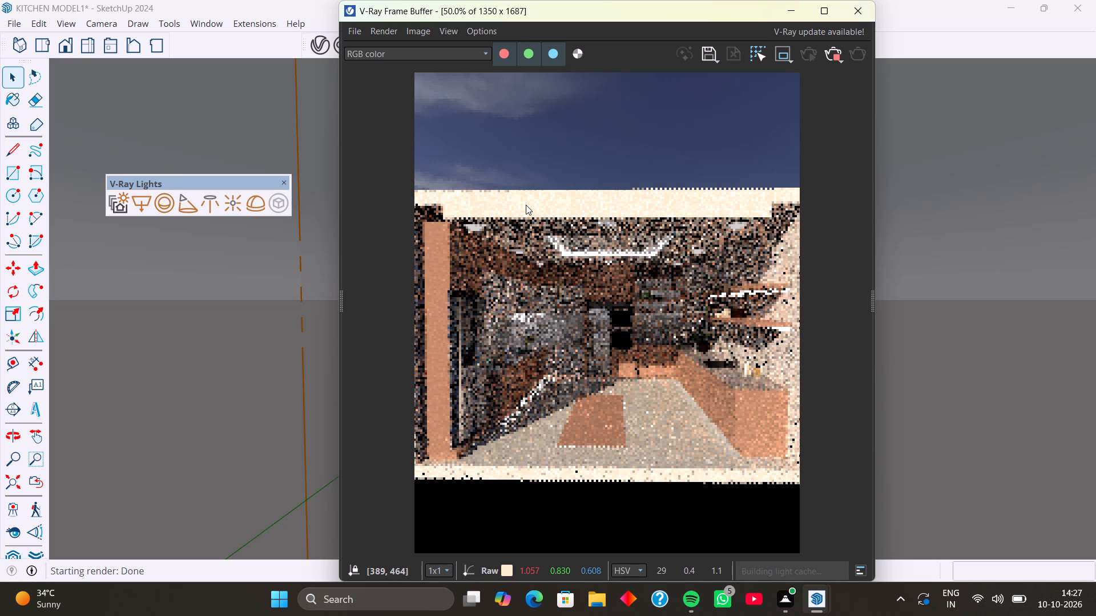
# Turn on mouse-following rendering in the frame buffer and target the area beside the kitchen's open wall shelves.
pyautogui.click(752, 52)
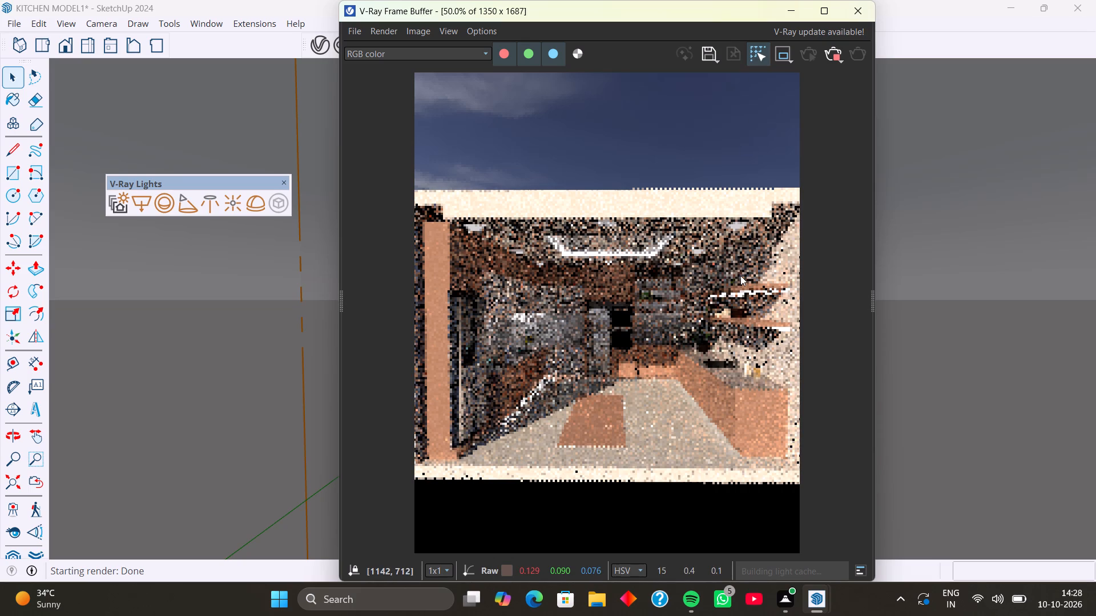
pyautogui.click(740, 275)
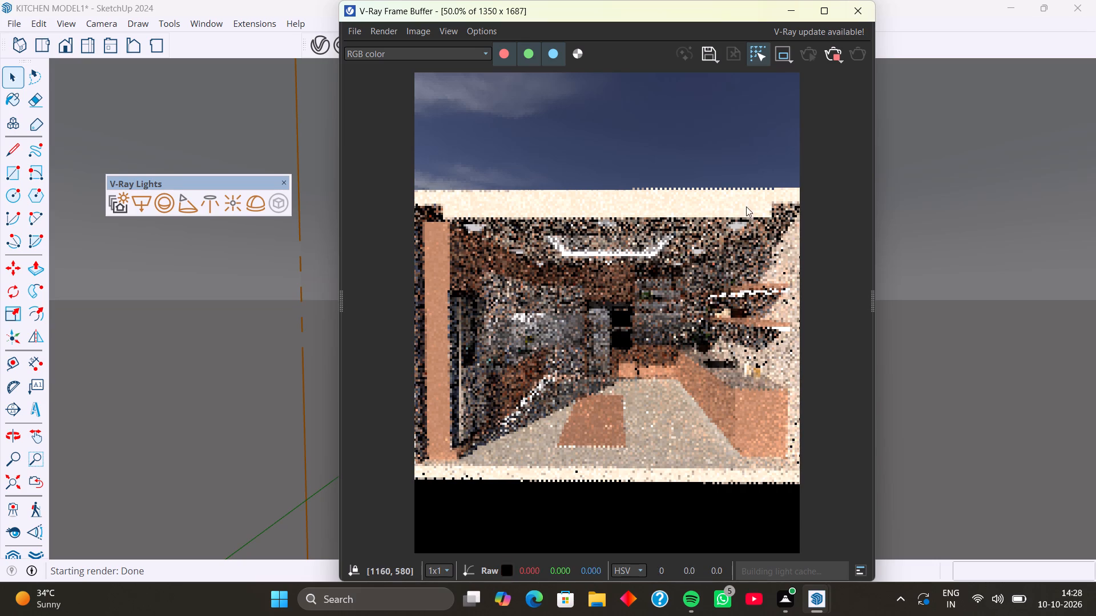
# Turn on region rendering for the interactive kitchen render.
pyautogui.click(785, 52)
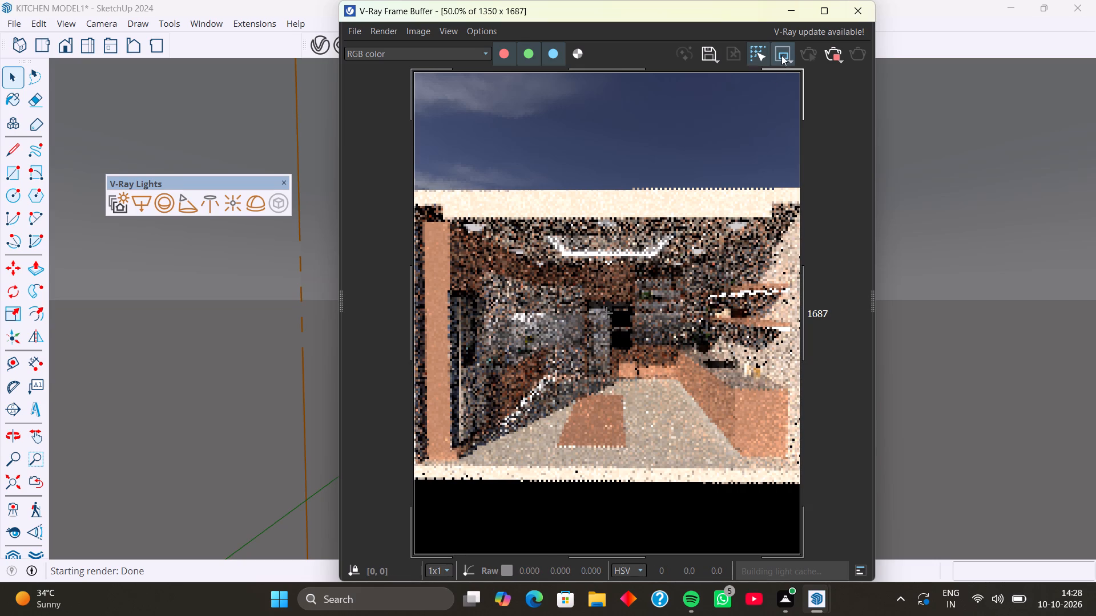
pyautogui.click(764, 313)
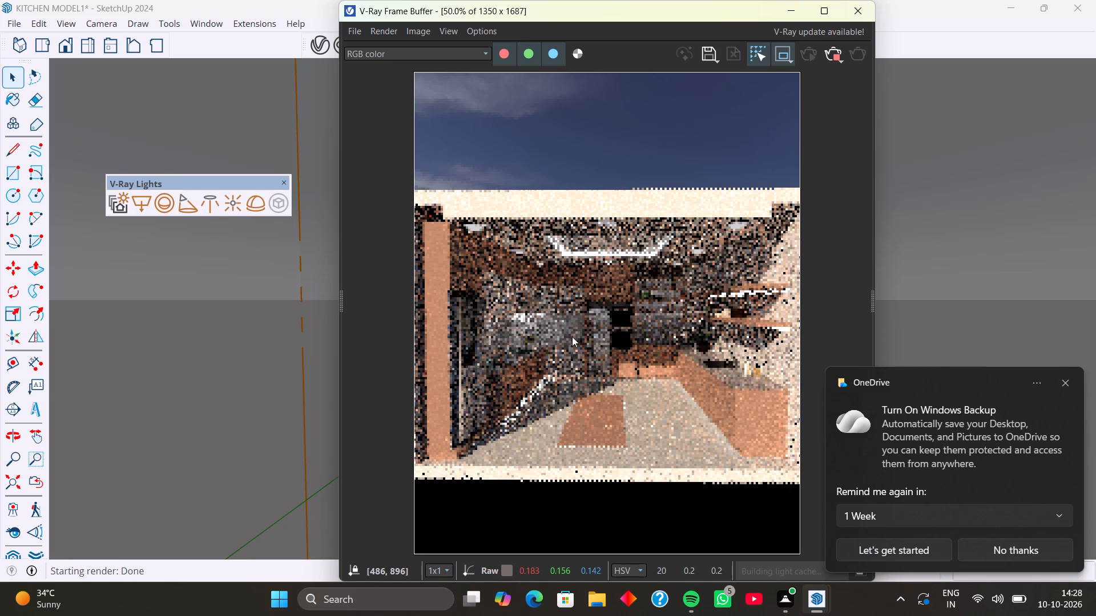
# Dismiss the OneDrive backup notification.
pyautogui.click(1065, 389)
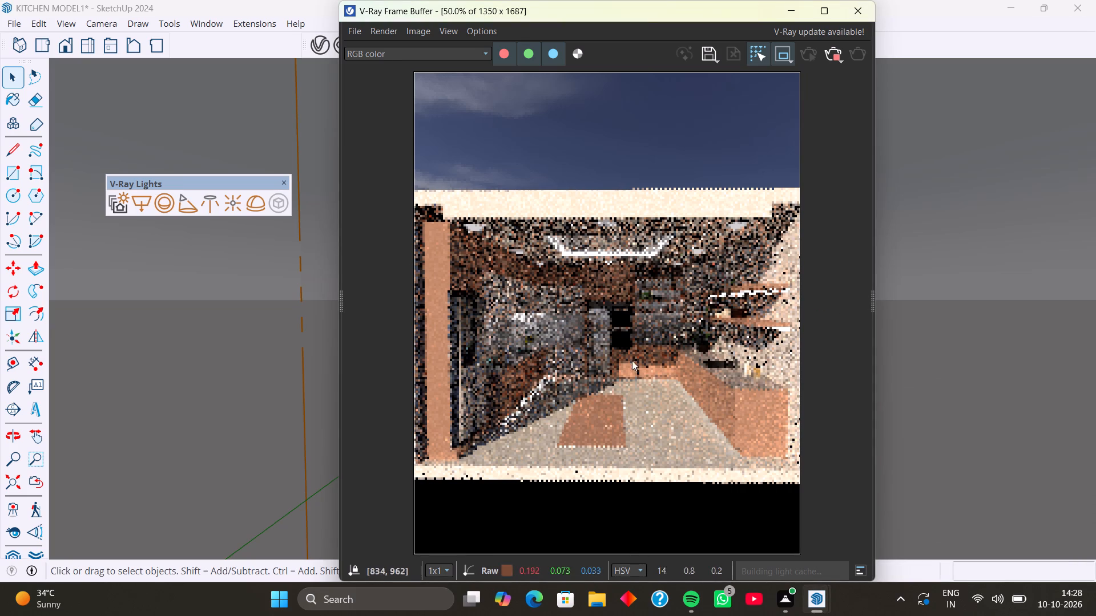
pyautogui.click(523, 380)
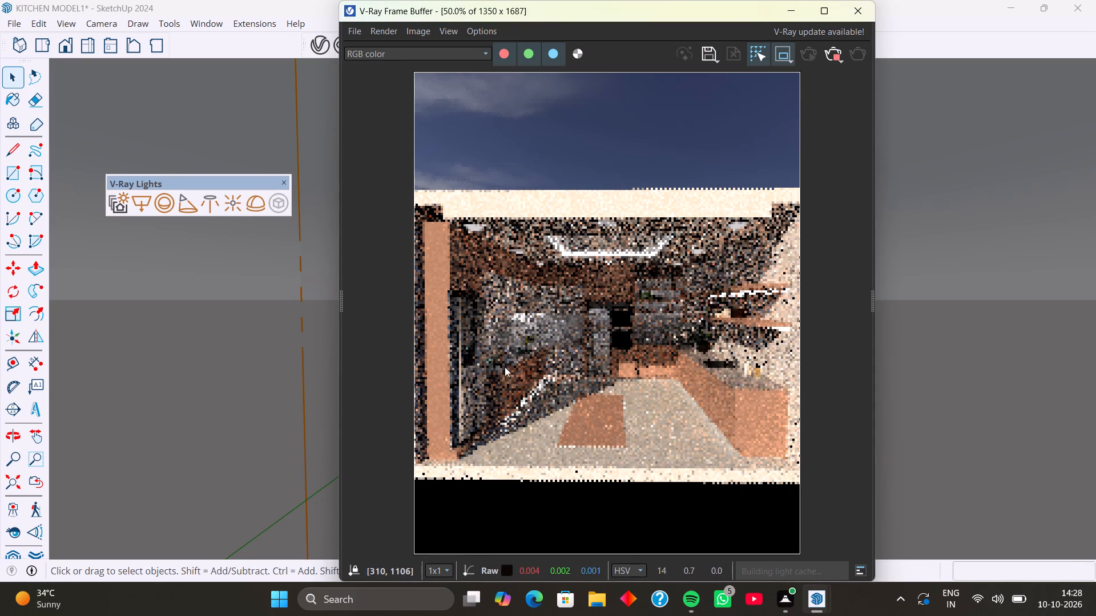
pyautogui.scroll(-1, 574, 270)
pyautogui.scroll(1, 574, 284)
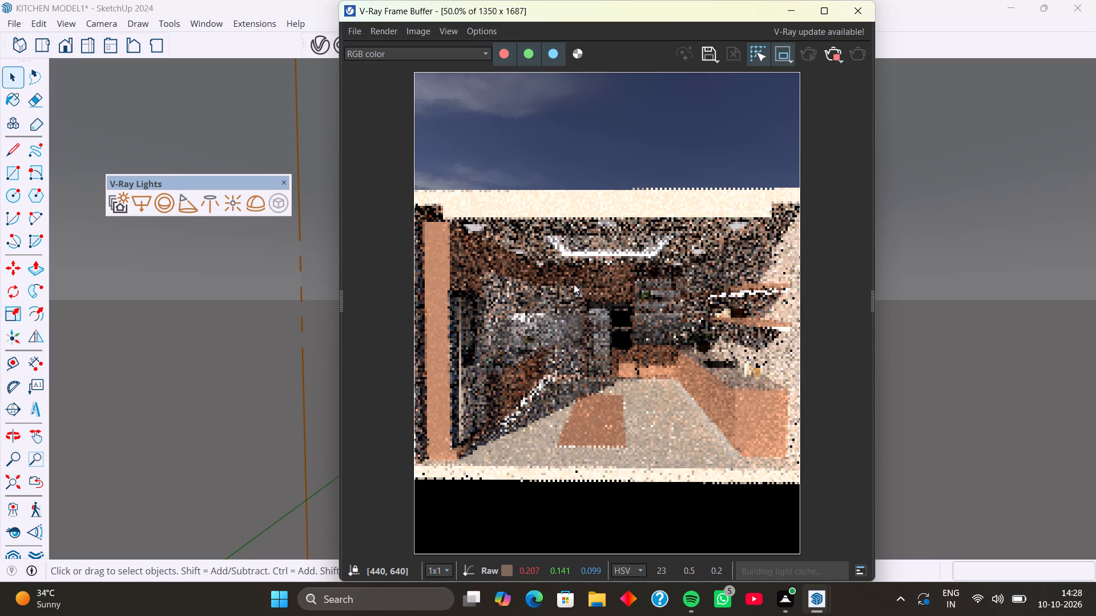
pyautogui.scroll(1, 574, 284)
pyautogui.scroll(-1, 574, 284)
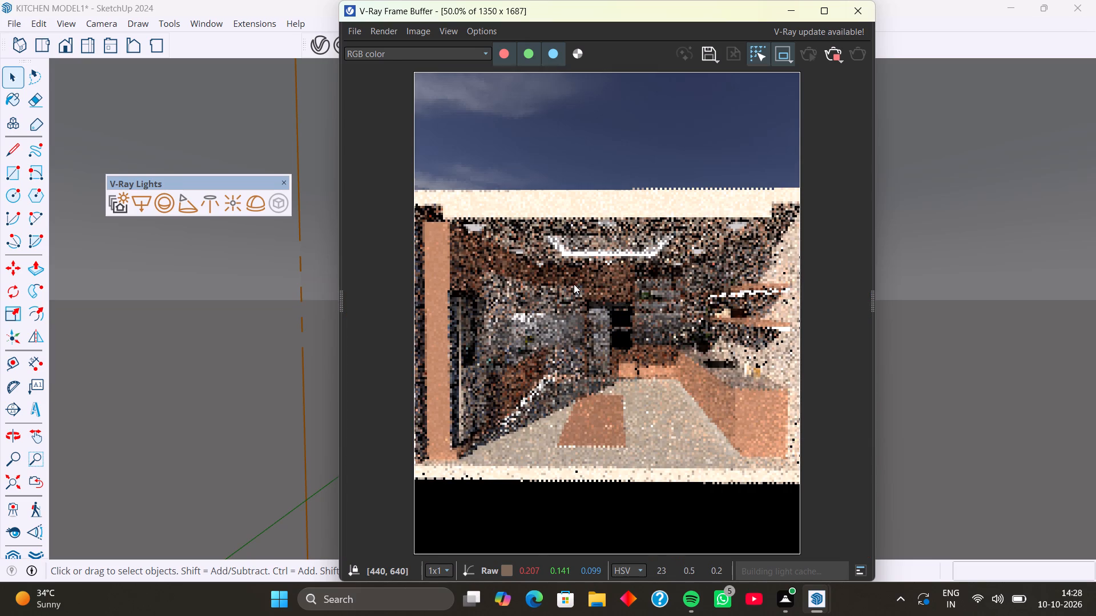
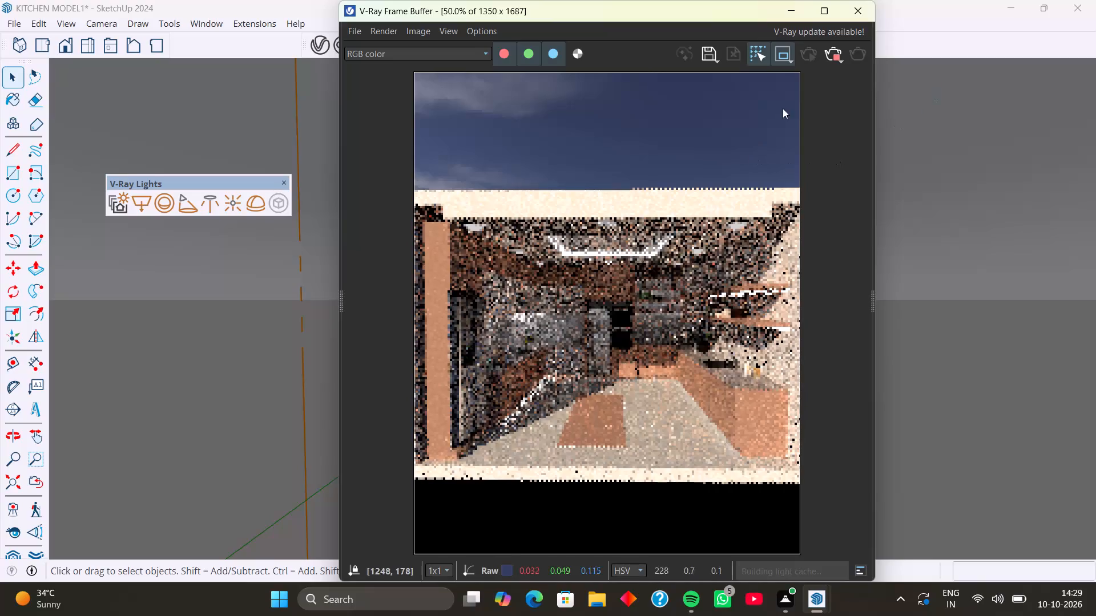
# Stop and restart the interactive V-Ray render to refresh the full portrait view of the kitchen.
pyautogui.click(831, 54)
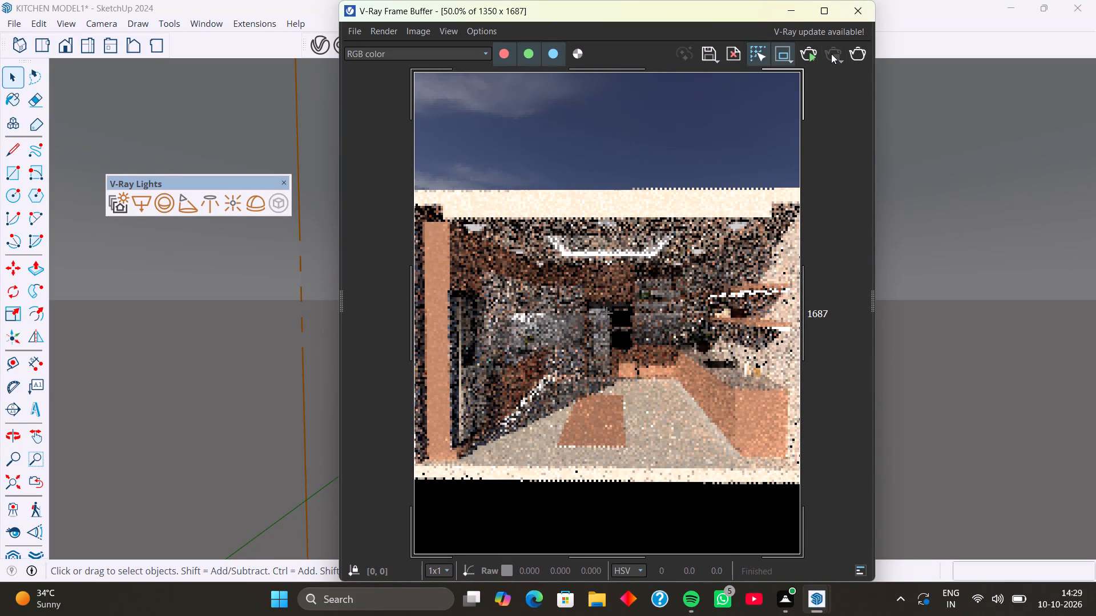
pyautogui.click(807, 49)
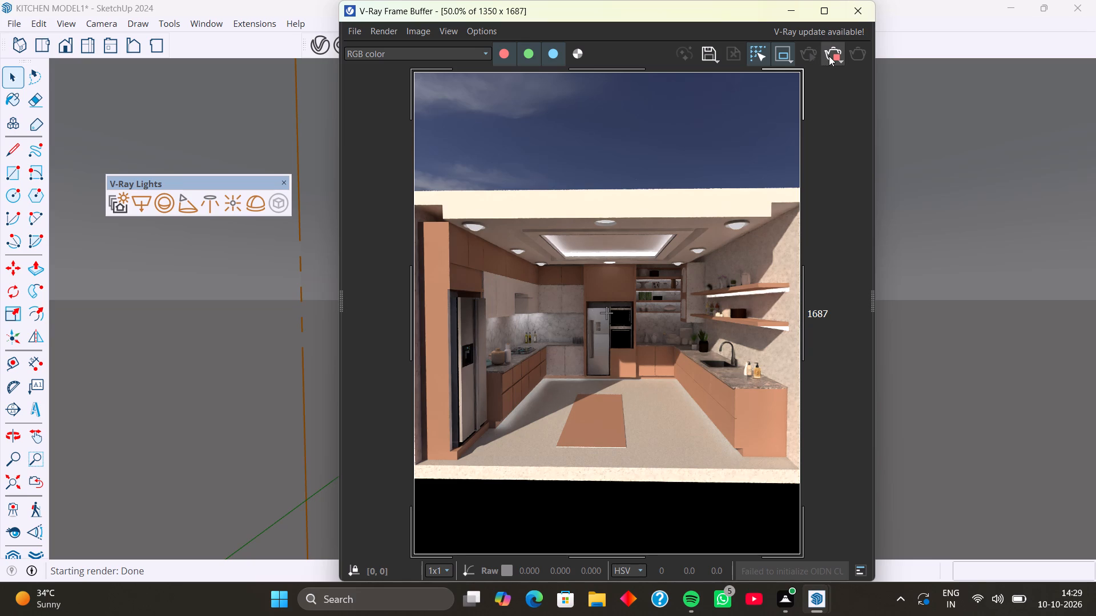
pyautogui.click(829, 56)
pyautogui.click(808, 53)
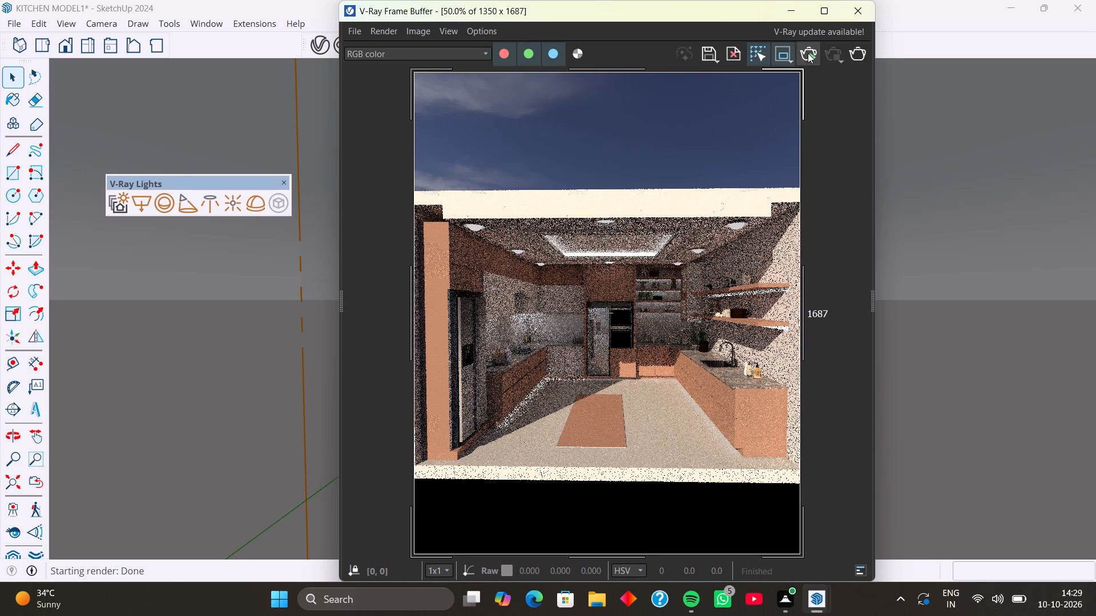
pyautogui.click(812, 56)
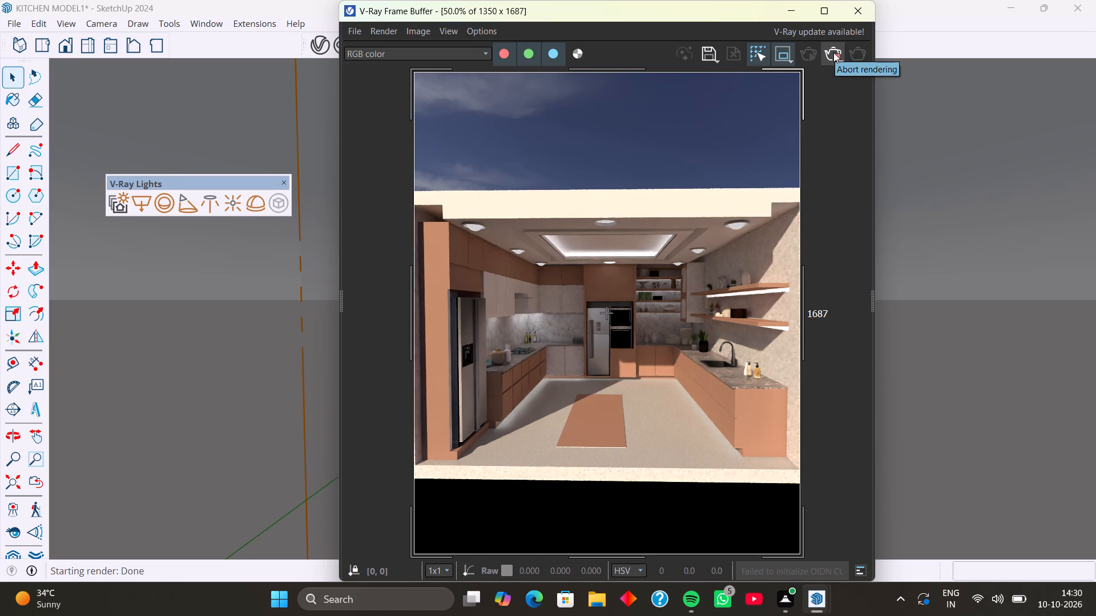
pyautogui.click(833, 52)
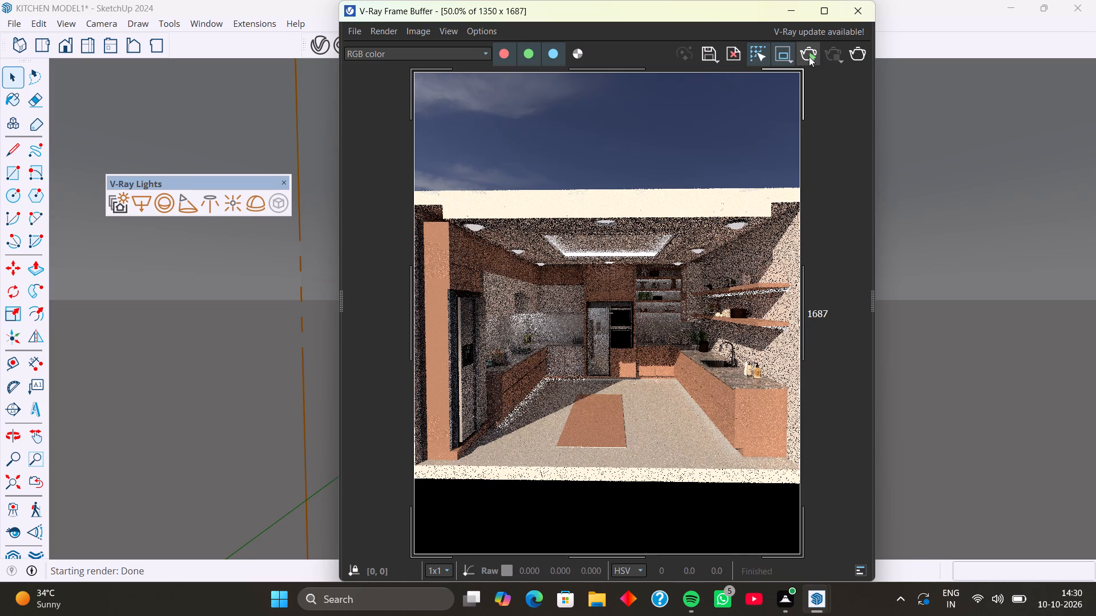
pyautogui.click(809, 56)
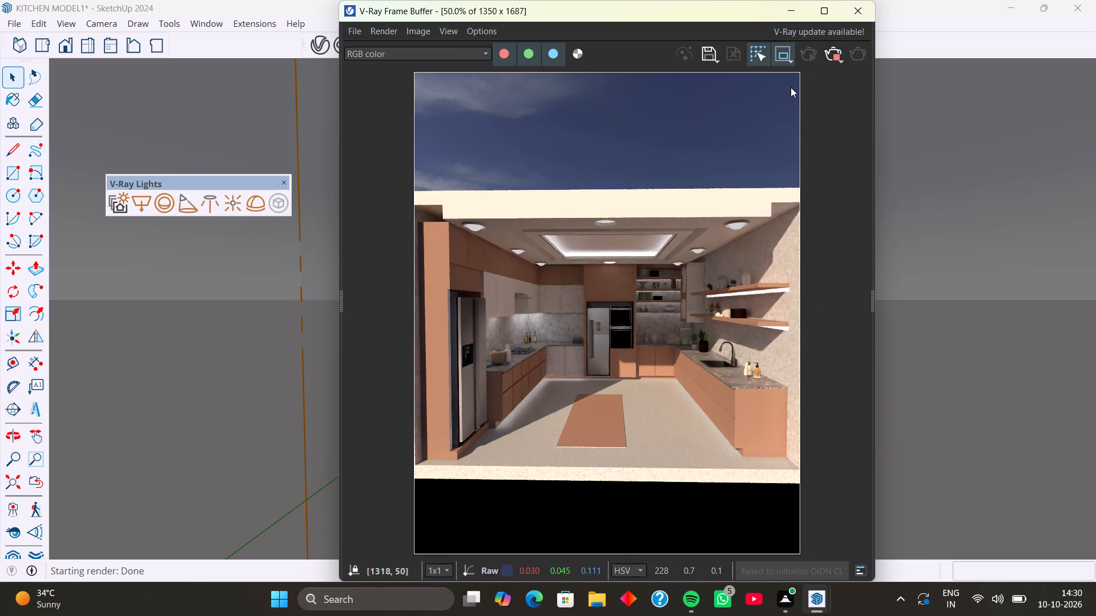
# Inspect the kitchen interior at 100% frame buffer zoom, stopping and restarting the interactive render to refresh it.
pyautogui.scroll(3, 561, 319)
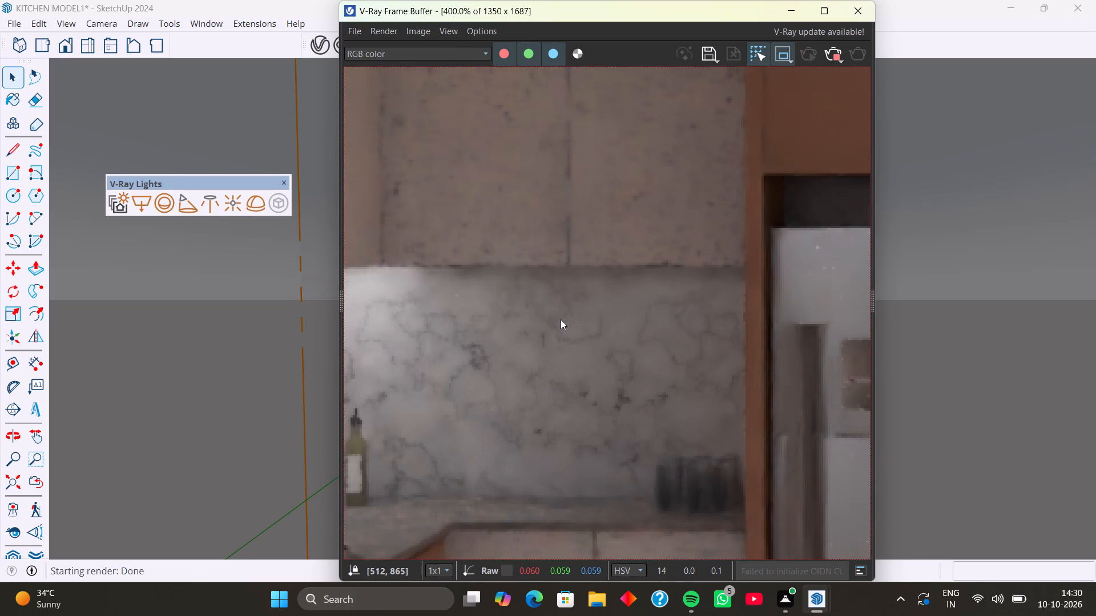
pyautogui.scroll(-2, 561, 319)
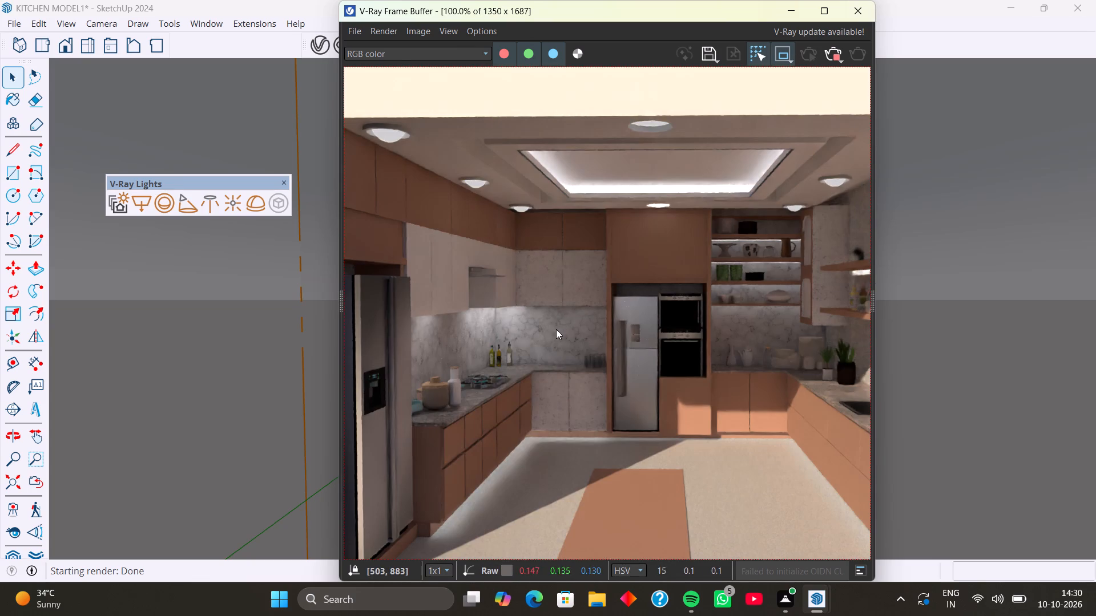
pyautogui.scroll(-1, 567, 362)
pyautogui.middleClick(573, 374)
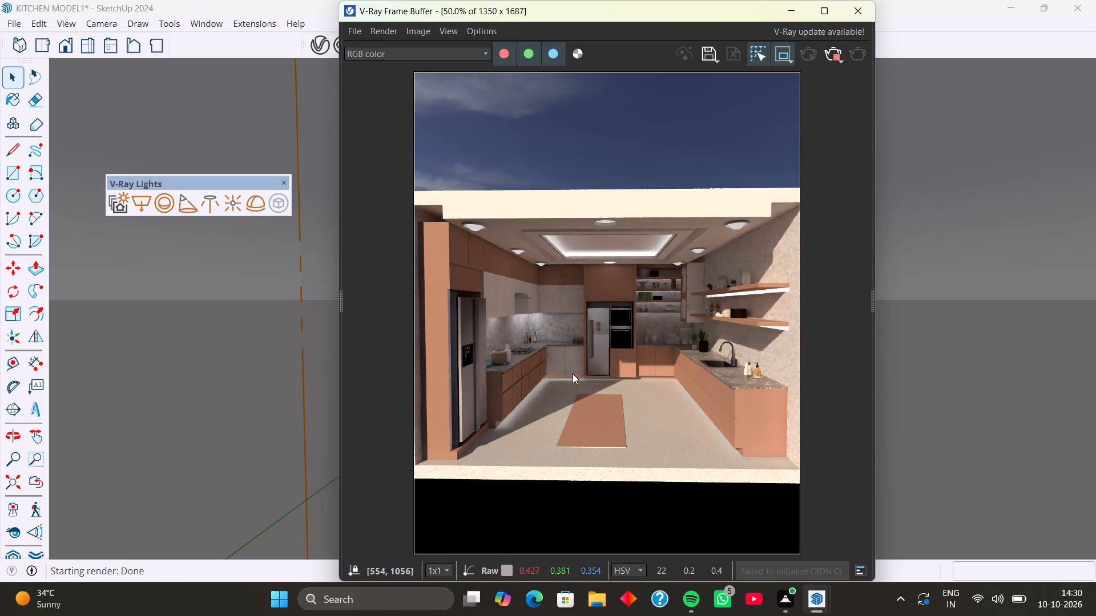
pyautogui.scroll(1, 576, 375)
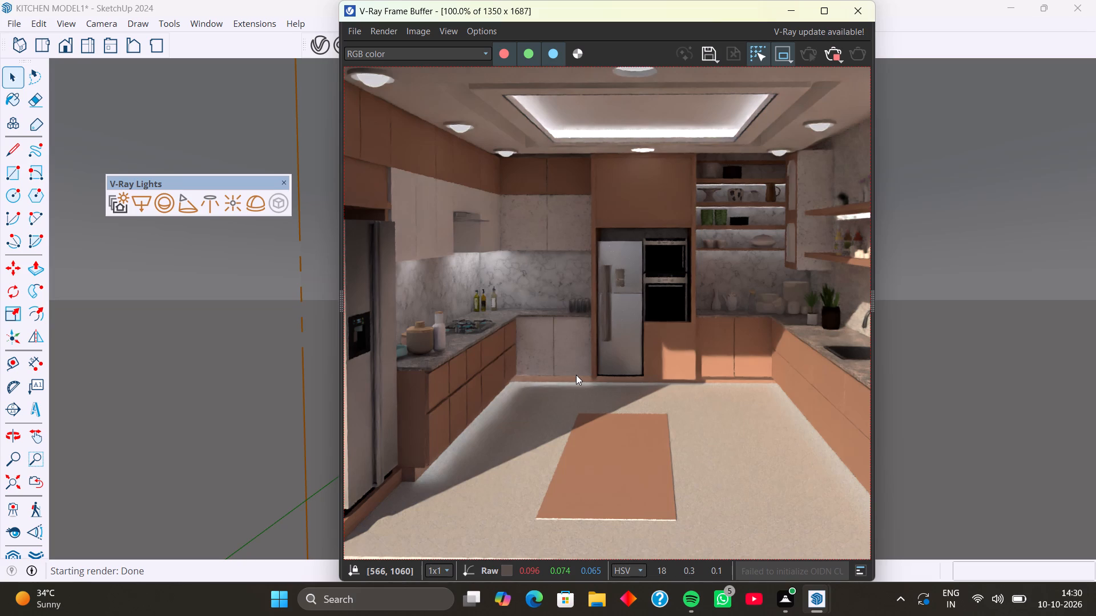
pyautogui.click(835, 53)
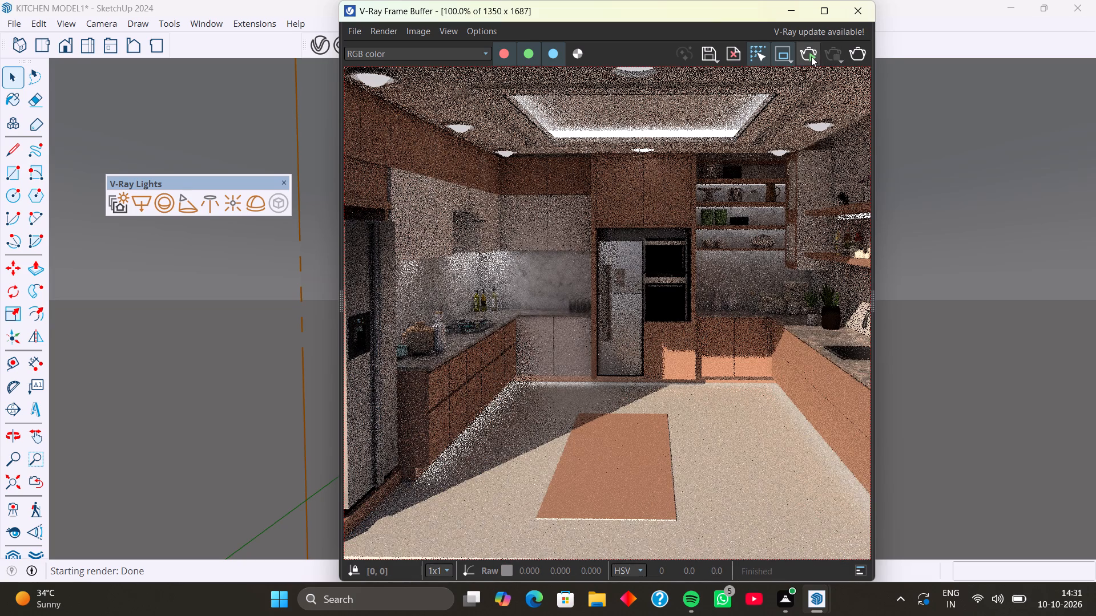
pyautogui.click(810, 56)
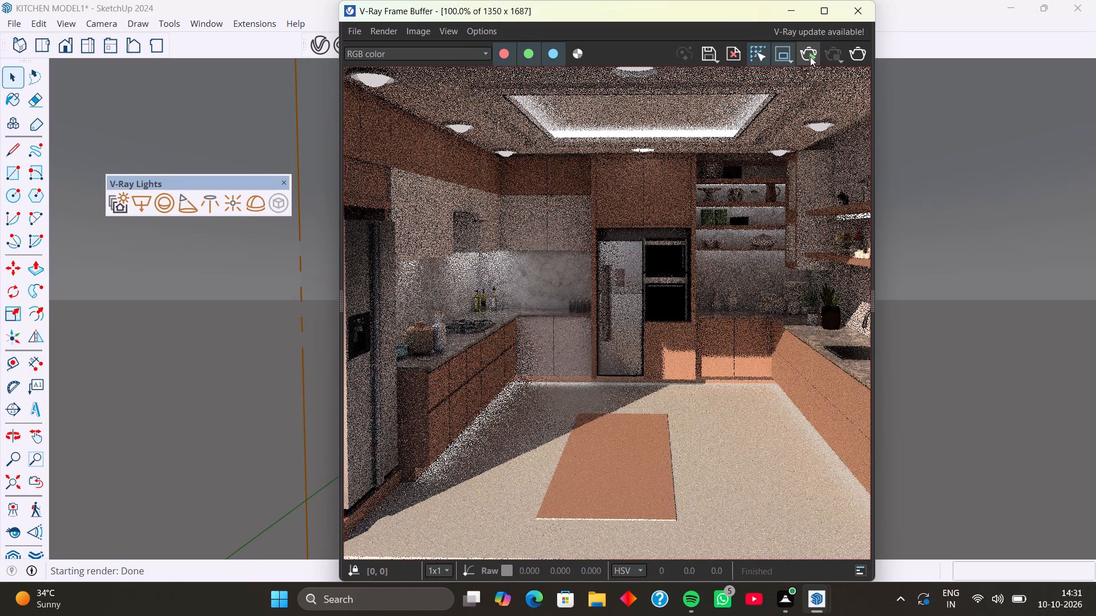
pyautogui.click(810, 56)
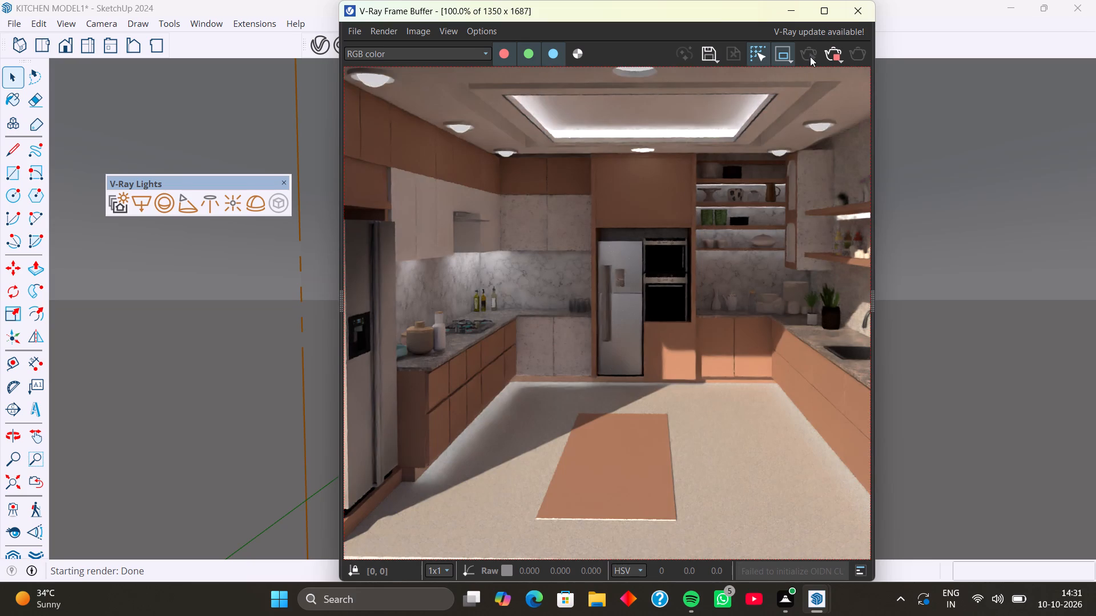
pyautogui.click(835, 52)
pyautogui.click(807, 49)
pyautogui.click(813, 57)
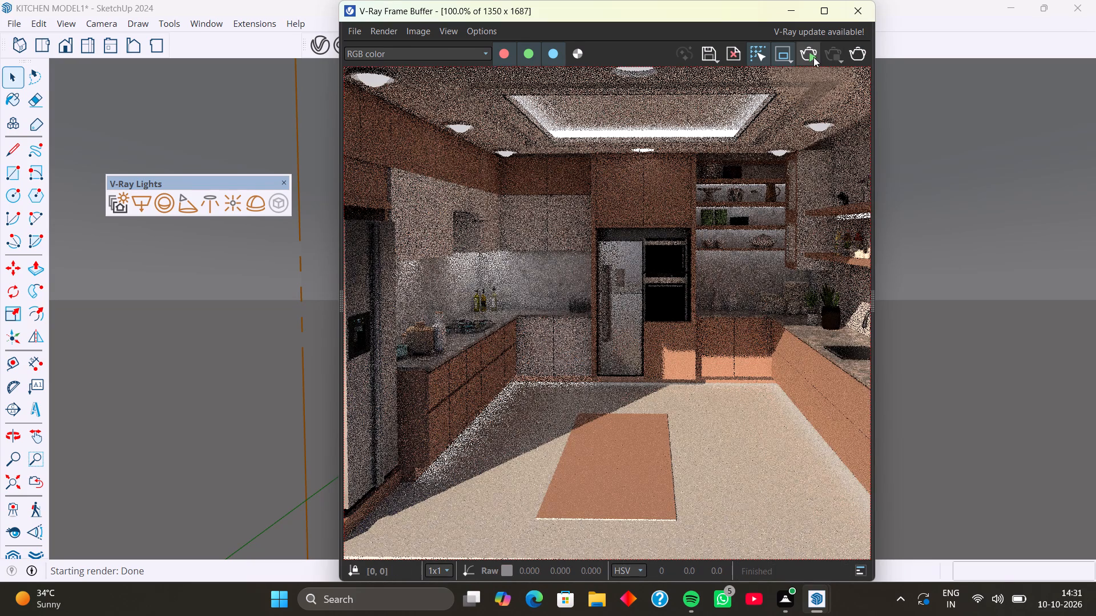
pyautogui.click(810, 57)
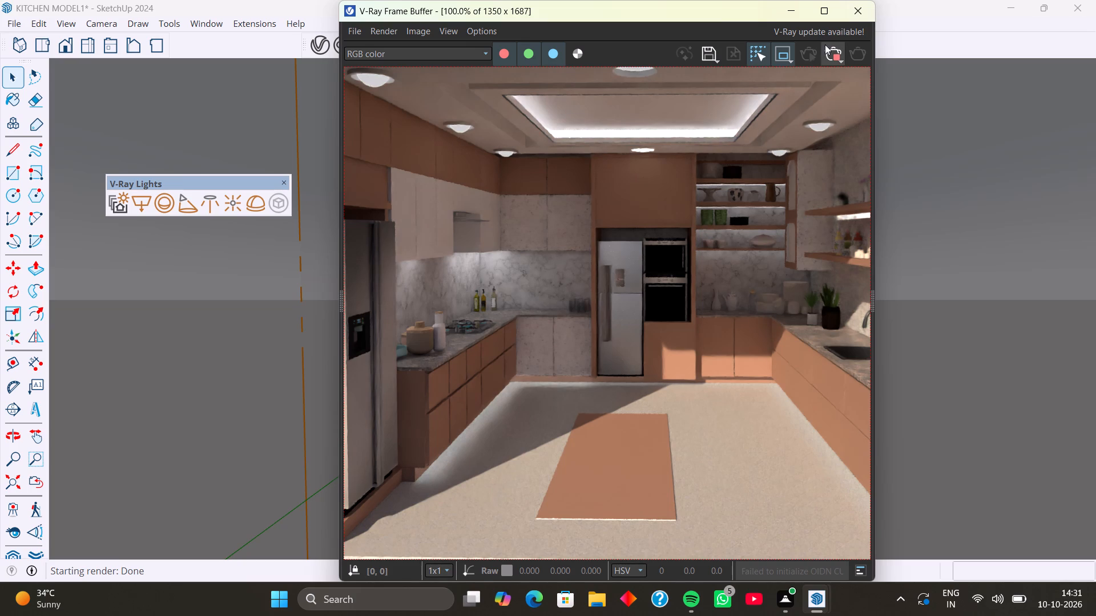
pyautogui.click(834, 57)
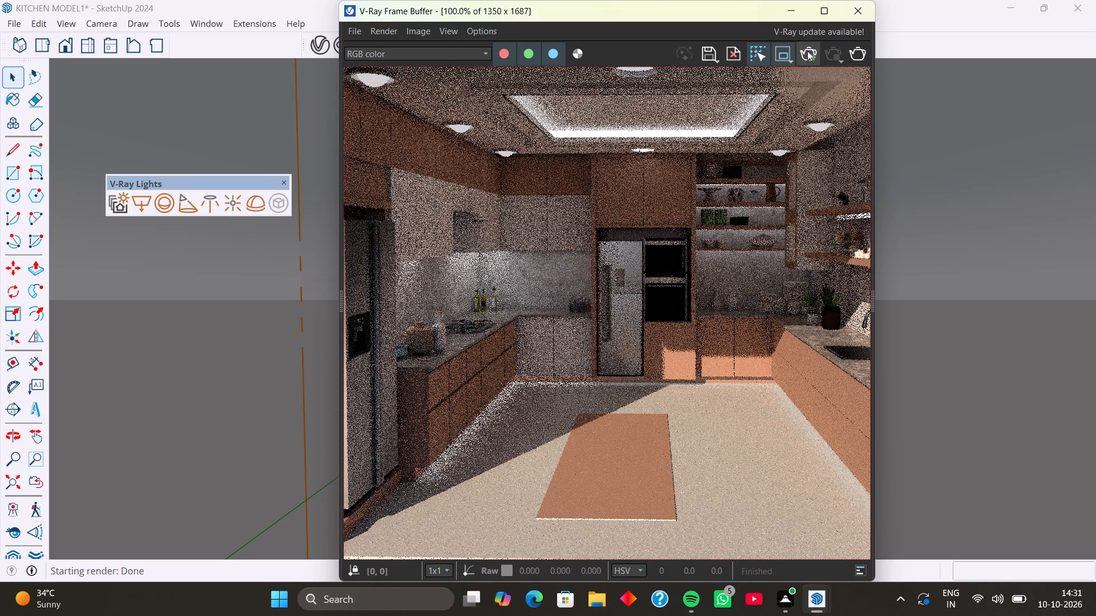
pyautogui.click(811, 54)
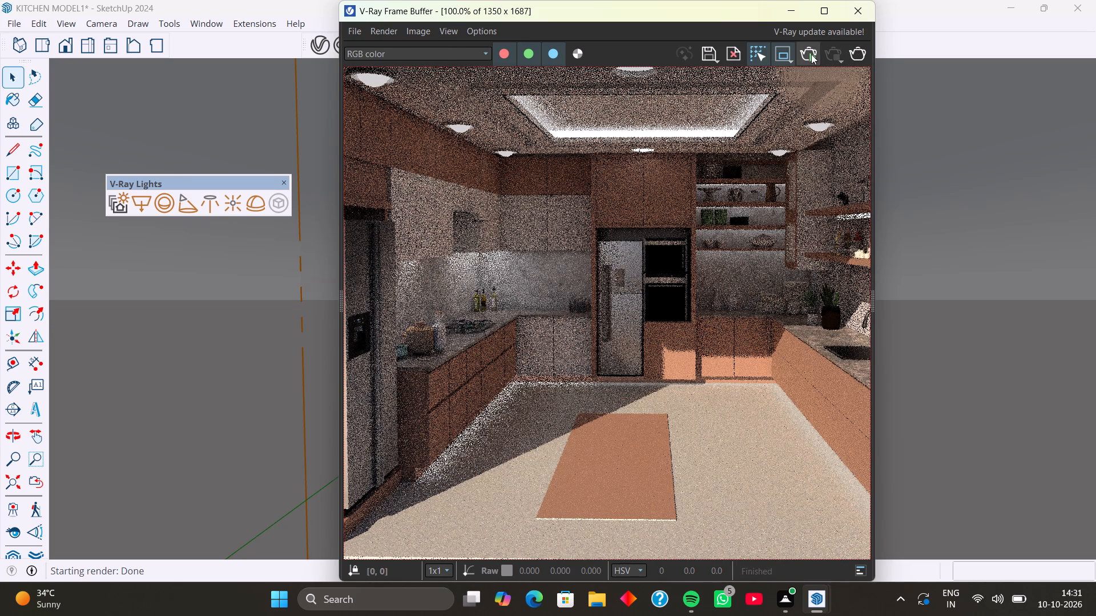
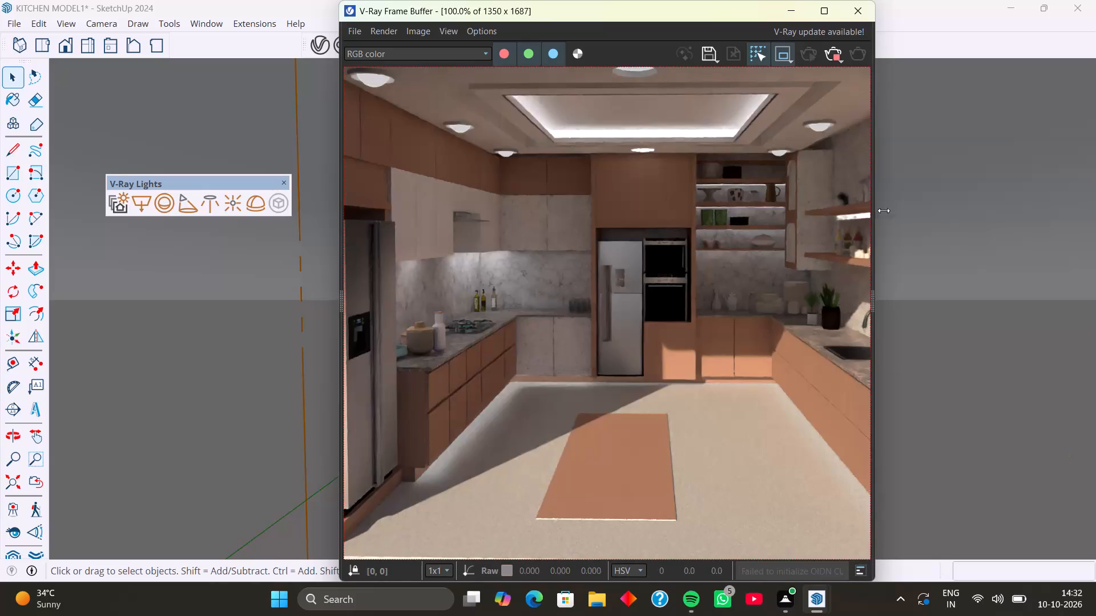
# Examine the clipper parameters of the Section 1 geometry in the V-Ray Asset Editor.
pyautogui.click(853, 13)
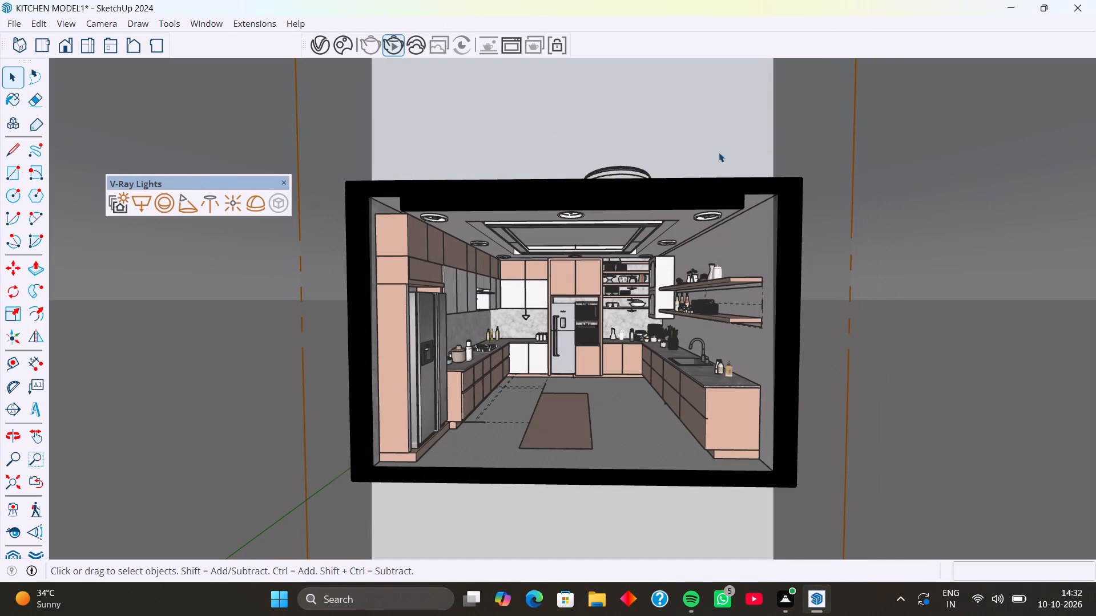
pyautogui.click(319, 47)
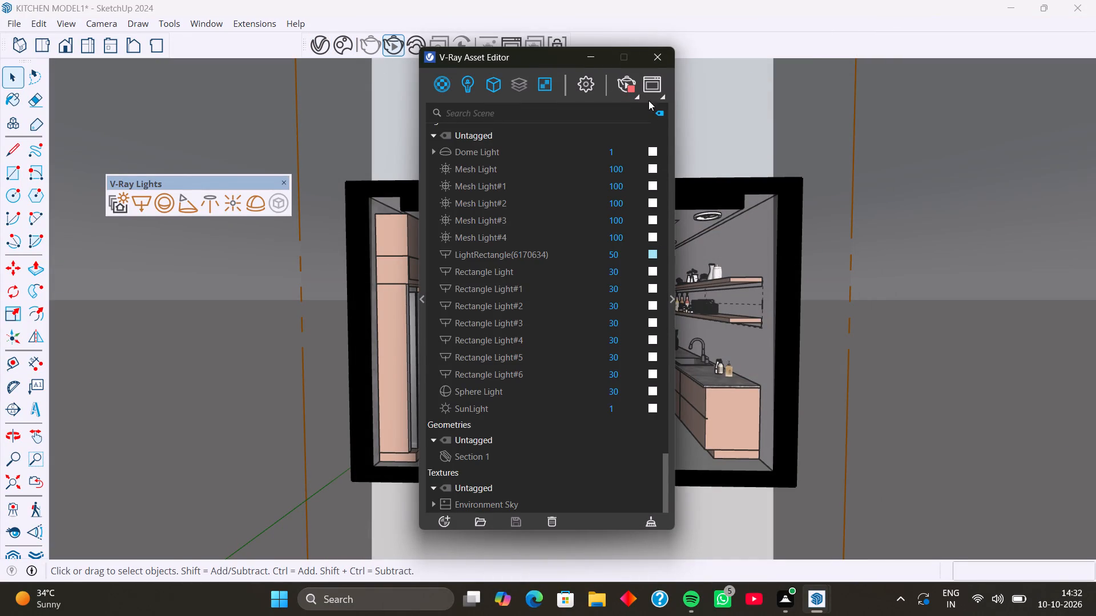
pyautogui.click(518, 82)
pyautogui.click(518, 82)
pyautogui.click(491, 84)
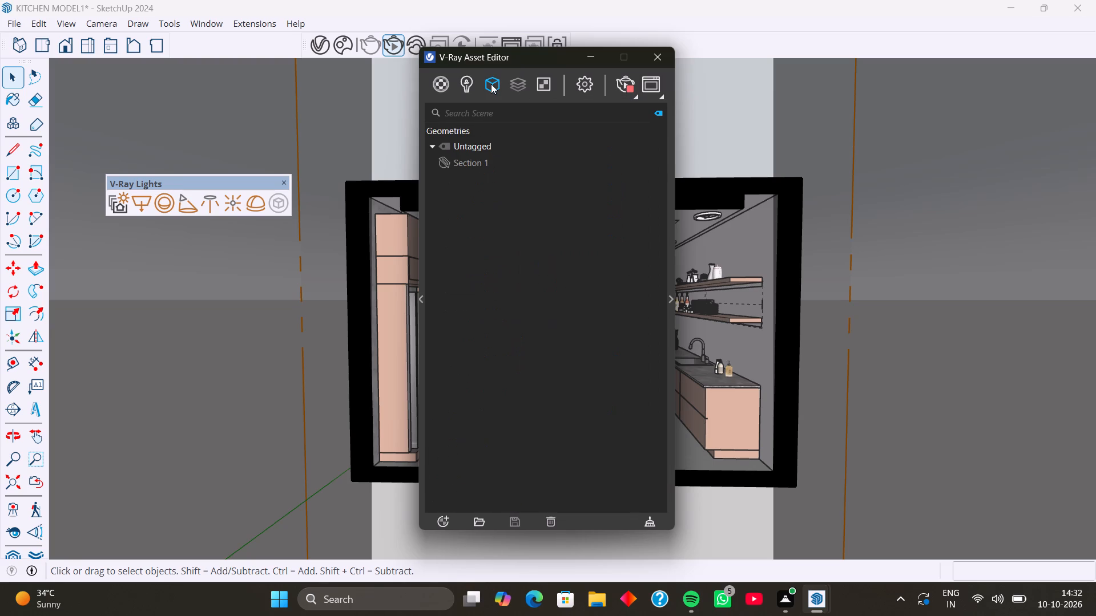
pyautogui.click(502, 168)
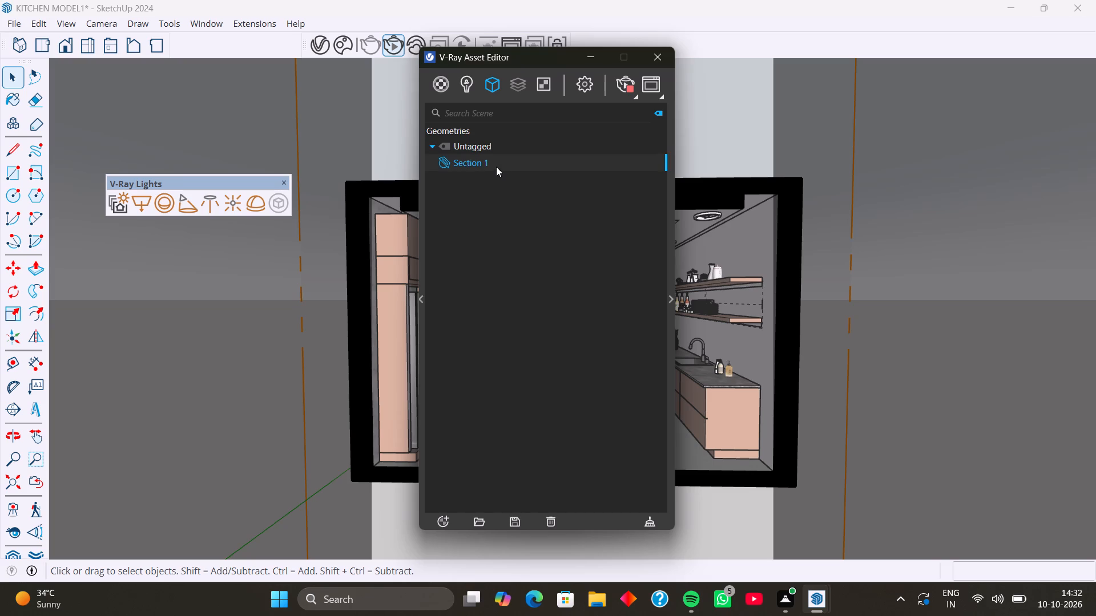
pyautogui.click(668, 307)
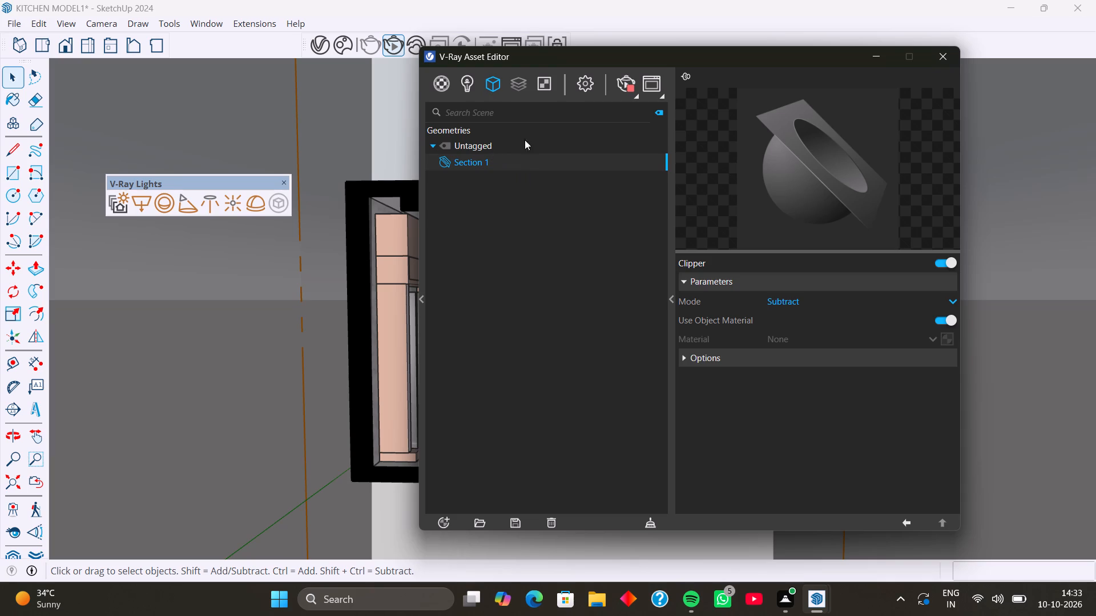
pyautogui.click(942, 56)
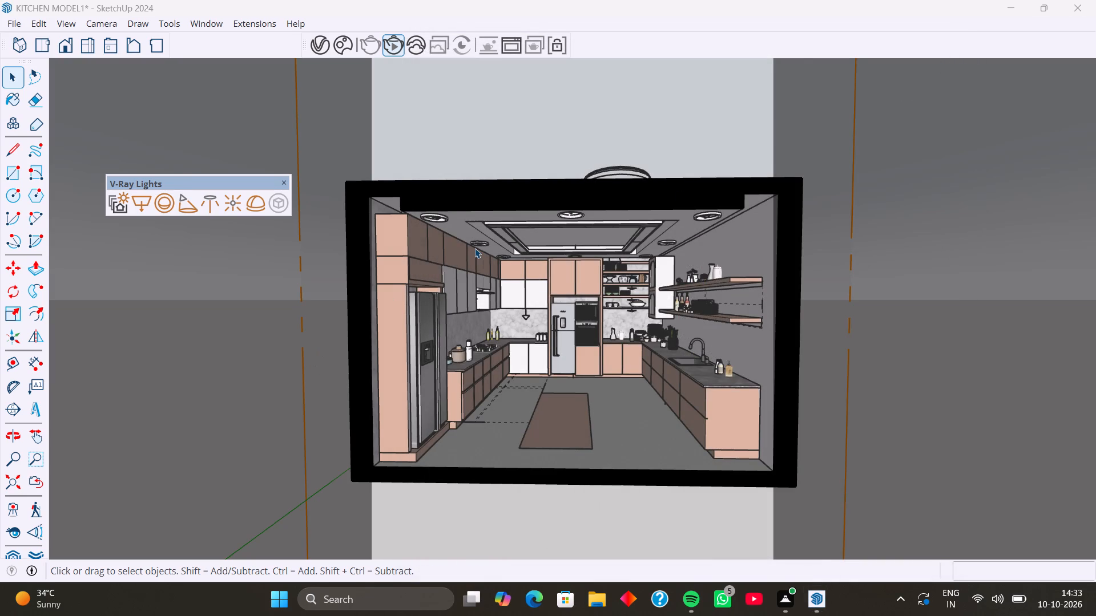
# Frame the whole sectioned kitchen a little closer and restart the interactive V-Ray render twice to refresh it.
pyautogui.scroll(-3, 475, 248)
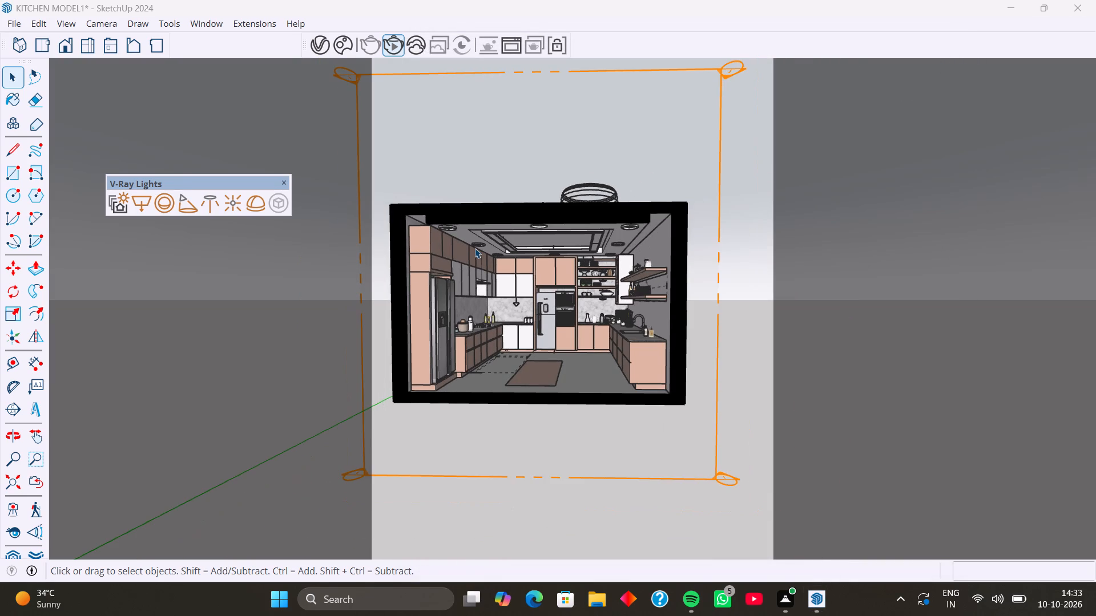
pyautogui.scroll(2, 475, 248)
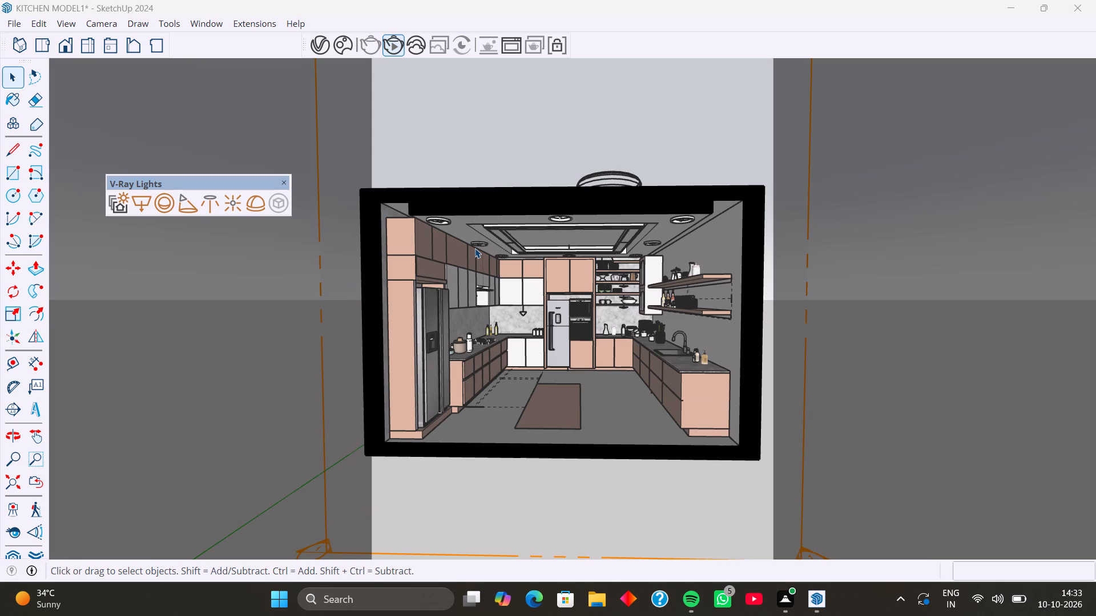
pyautogui.middleClick(475, 248)
pyautogui.keyDown('shift'); pyautogui.scroll(1, 490, 251); pyautogui.keyUp('shift')
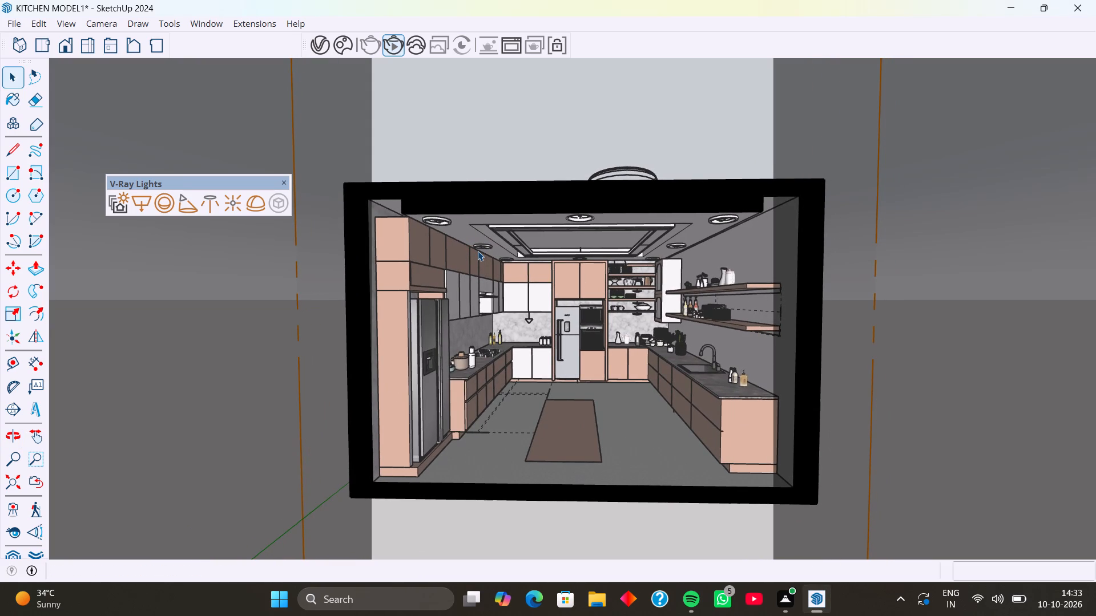
pyautogui.click(390, 44)
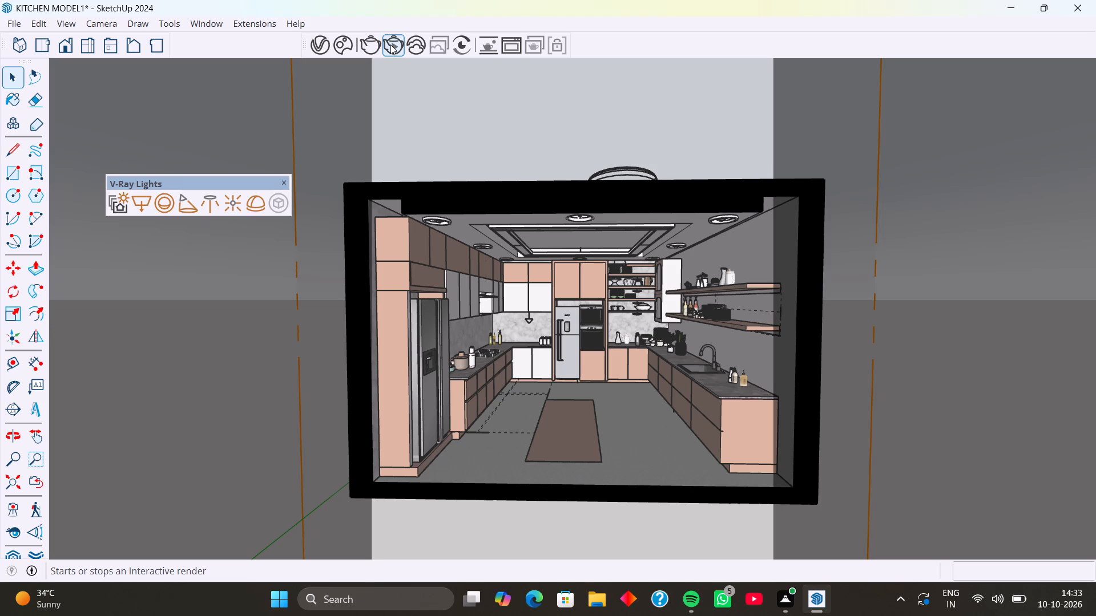
pyautogui.click(390, 44)
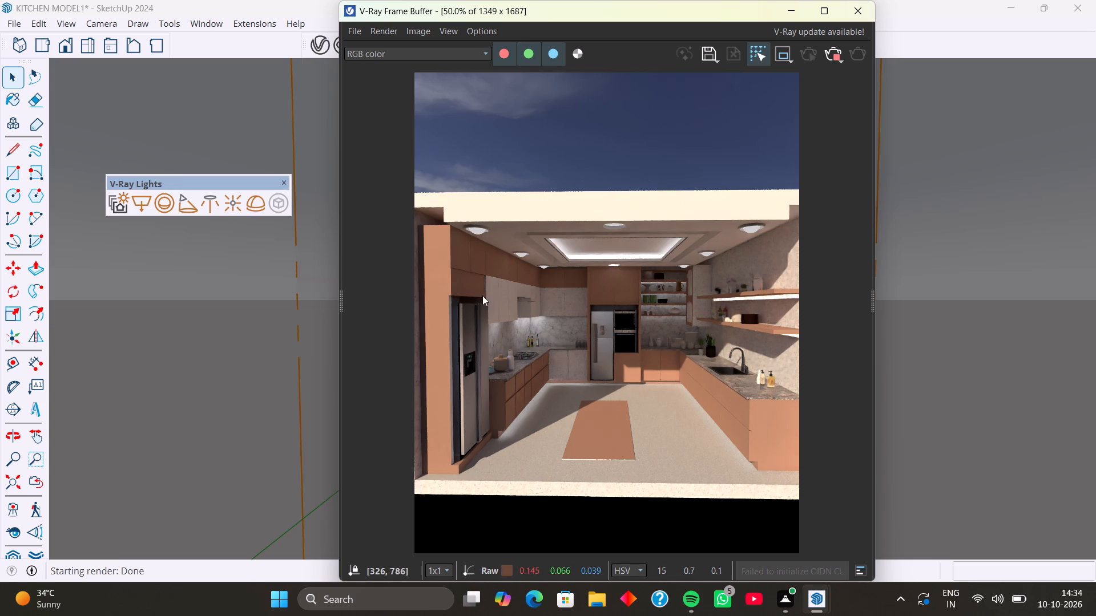
pyautogui.click(831, 52)
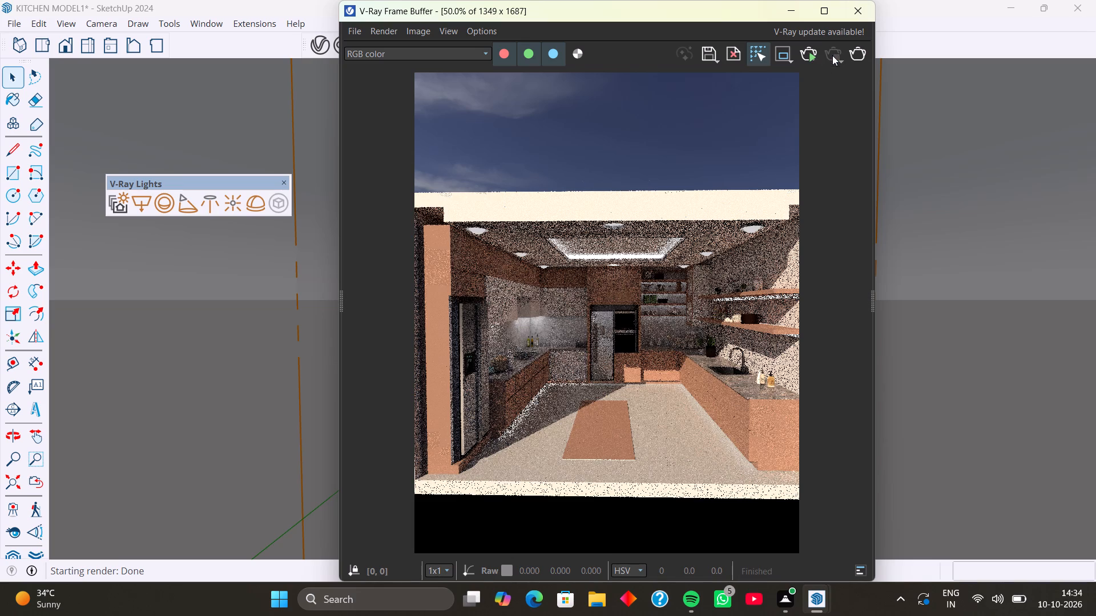
pyautogui.click(807, 54)
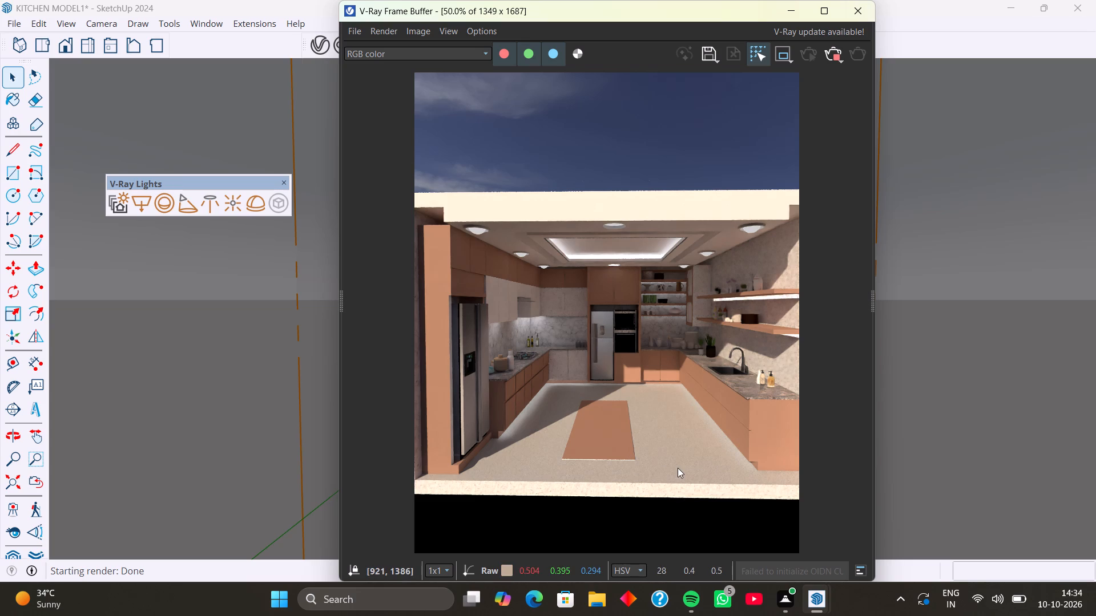
# Tighten the kitchen framing slightly with the interactive render running, moving the frame buffer aside and back.
pyautogui.moveTo(656, 11); pyautogui.dragTo(587, 114)
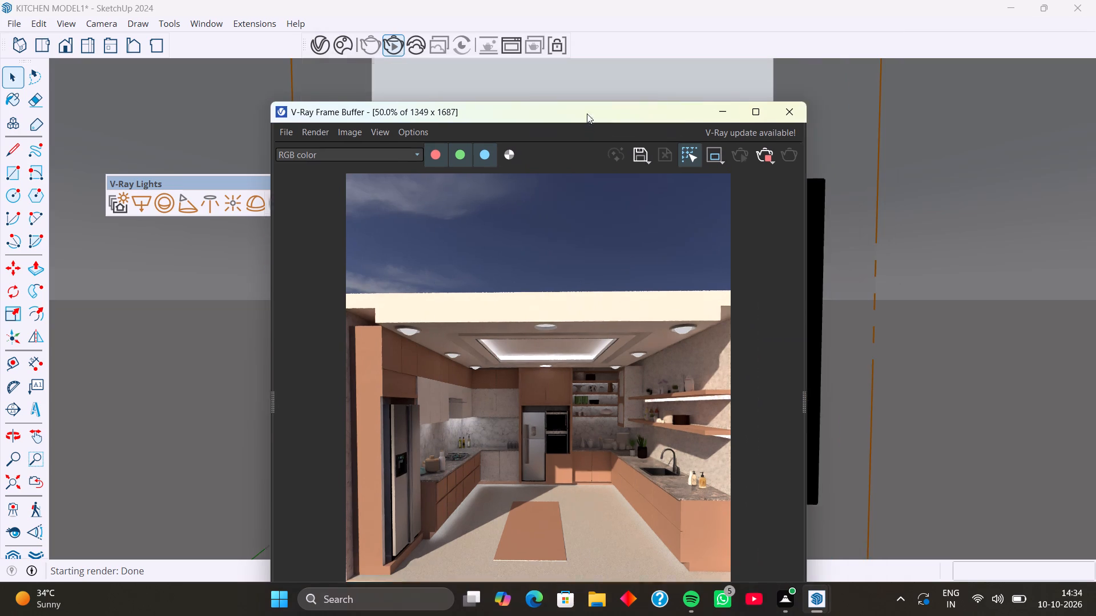
pyautogui.moveTo(587, 114); pyautogui.dragTo(734, 222)
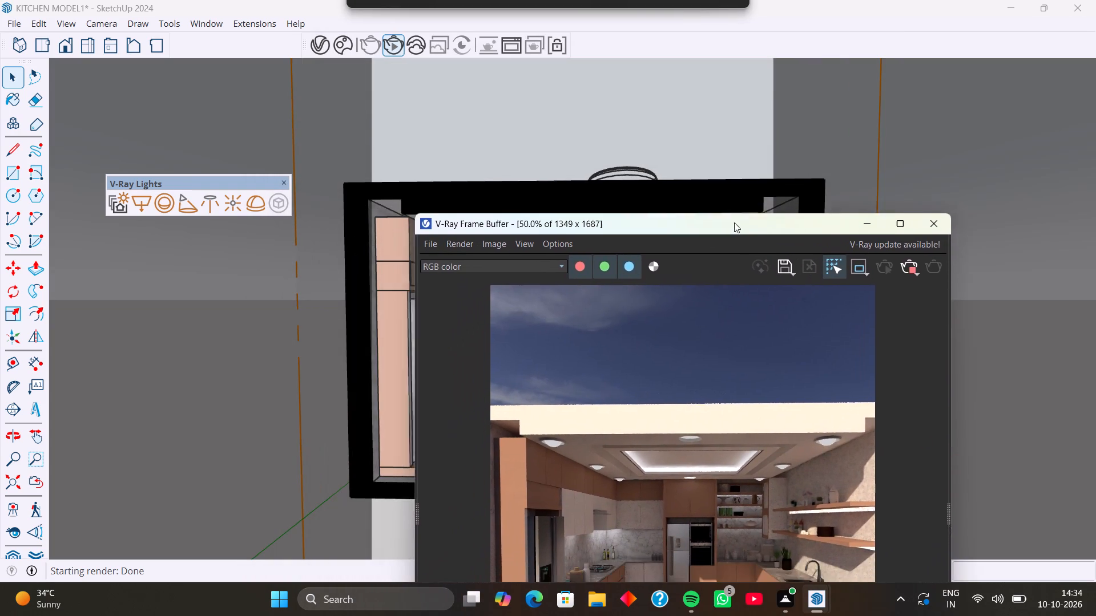
pyautogui.moveTo(734, 222); pyautogui.dragTo(718, 116)
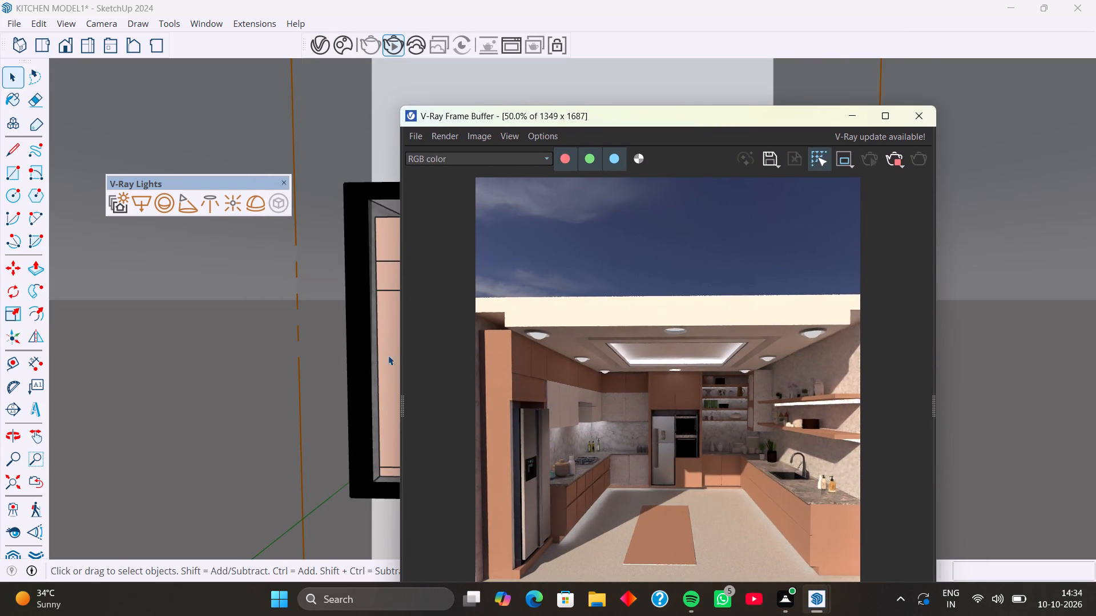
pyautogui.scroll(1, 384, 358)
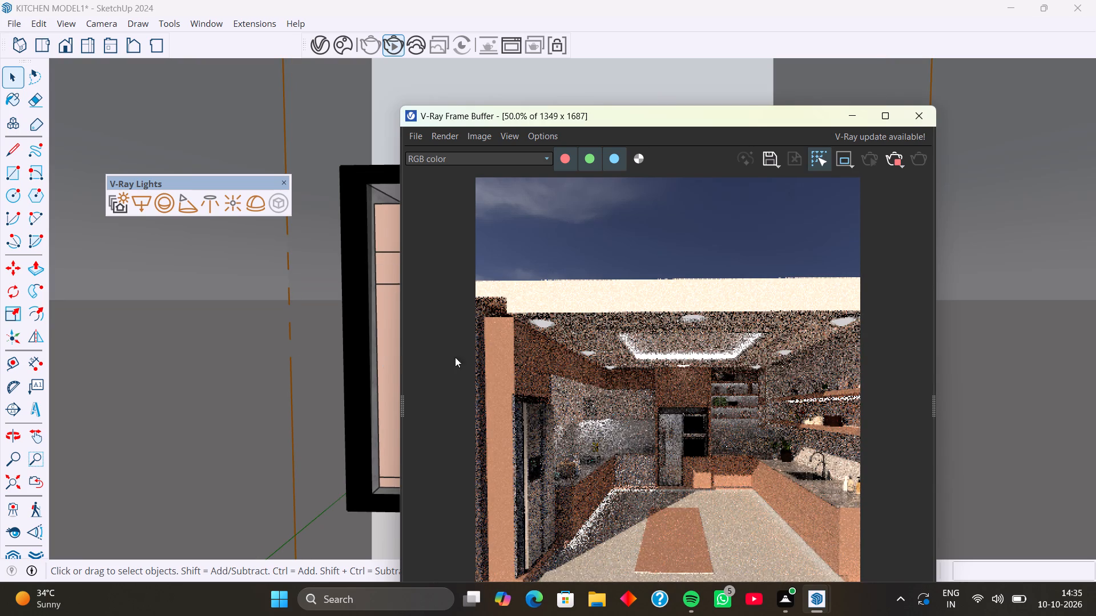
pyautogui.moveTo(675, 119); pyautogui.dragTo(634, 59)
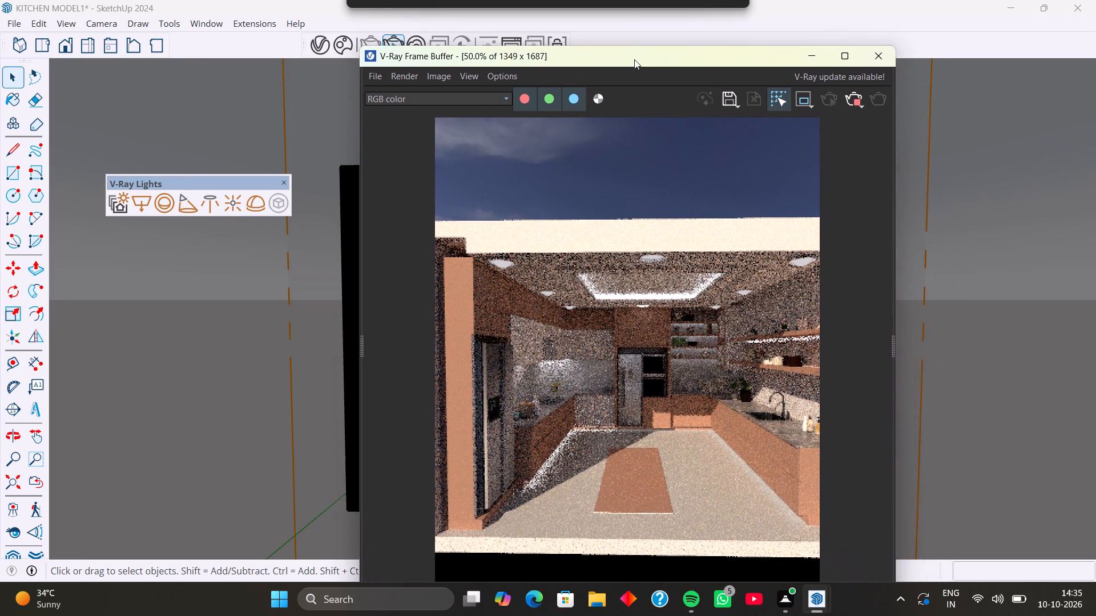
pyautogui.moveTo(634, 59); pyautogui.dragTo(613, 17)
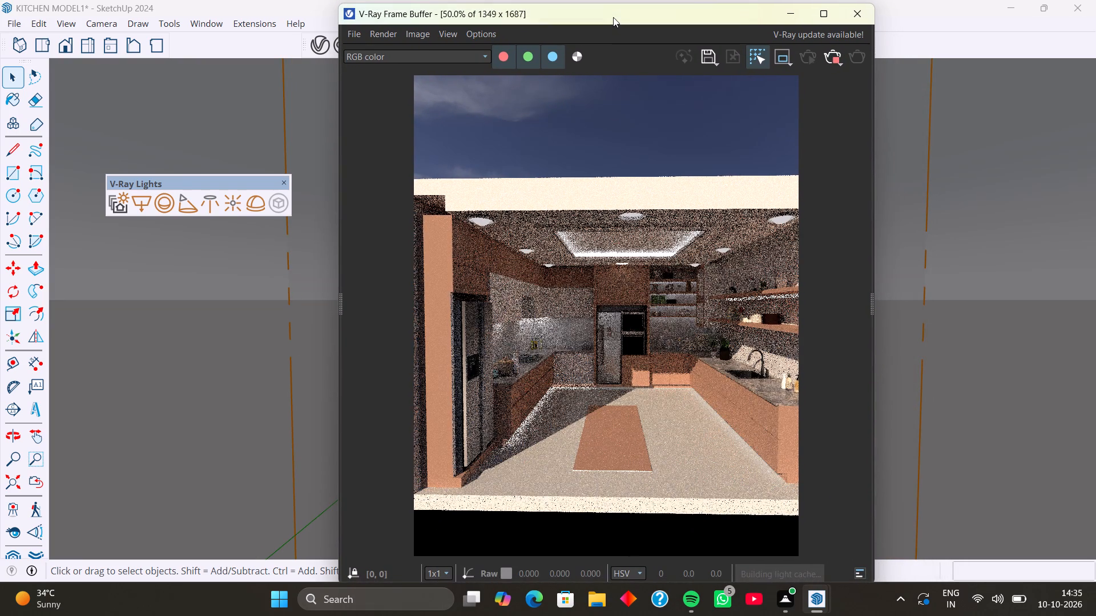
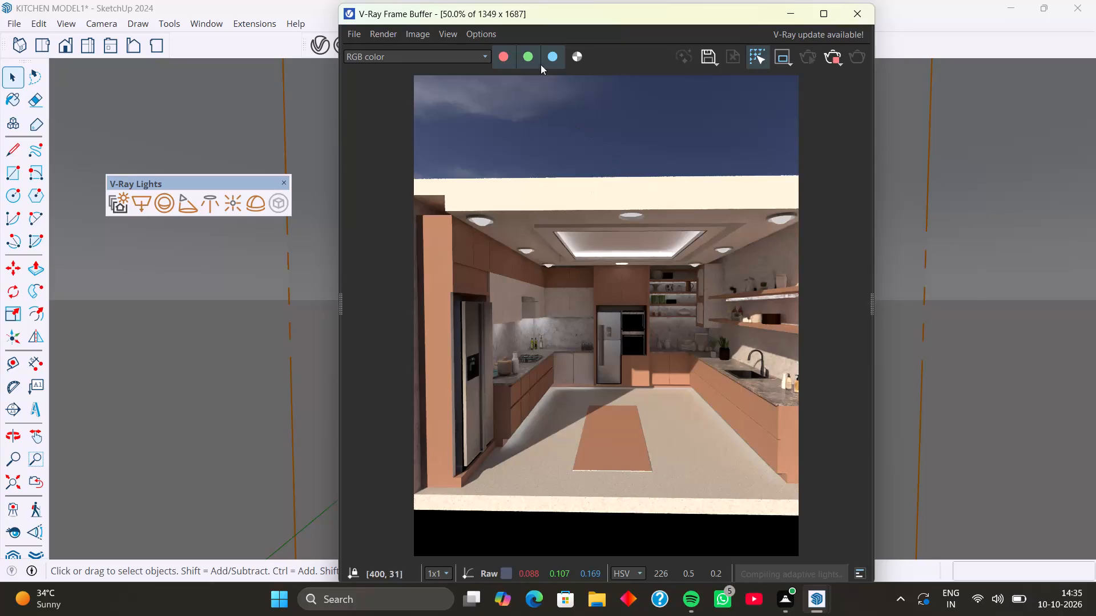
# Nudge the kitchen view slightly and examine the refreshed interactive render, repositioning the frame buffer beside the model.
pyautogui.moveTo(589, 17); pyautogui.dragTo(452, 167)
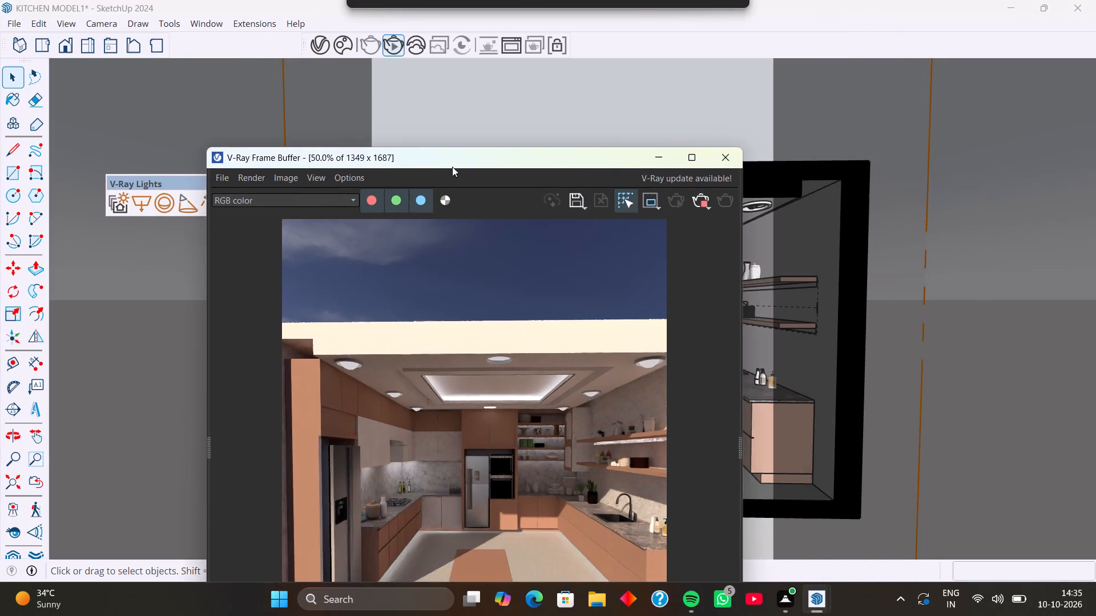
pyautogui.moveTo(452, 167); pyautogui.dragTo(676, 56)
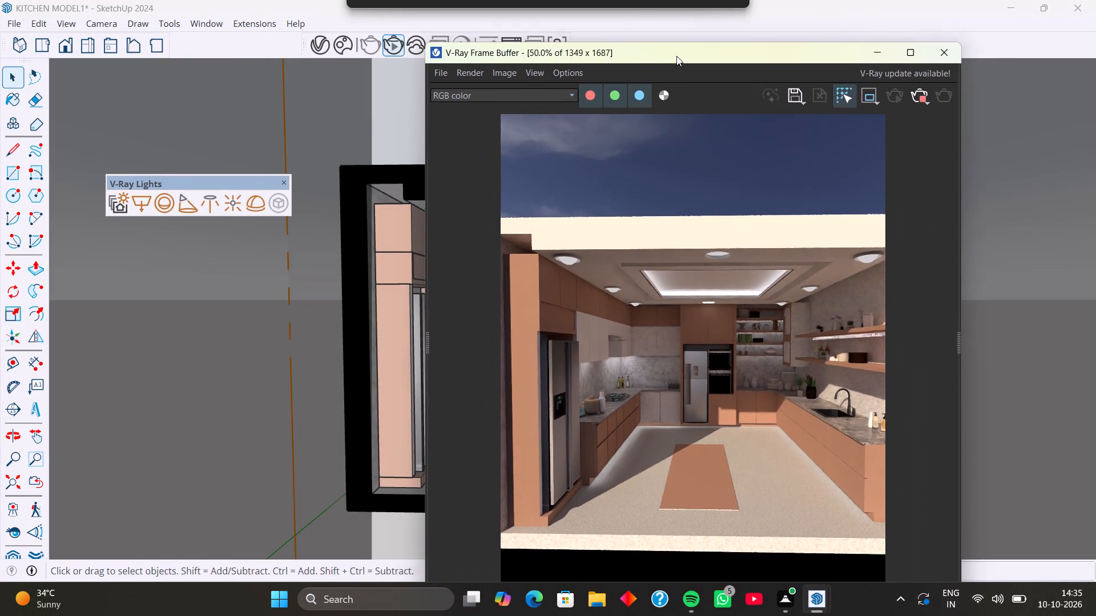
pyautogui.moveTo(676, 56); pyautogui.dragTo(677, 55)
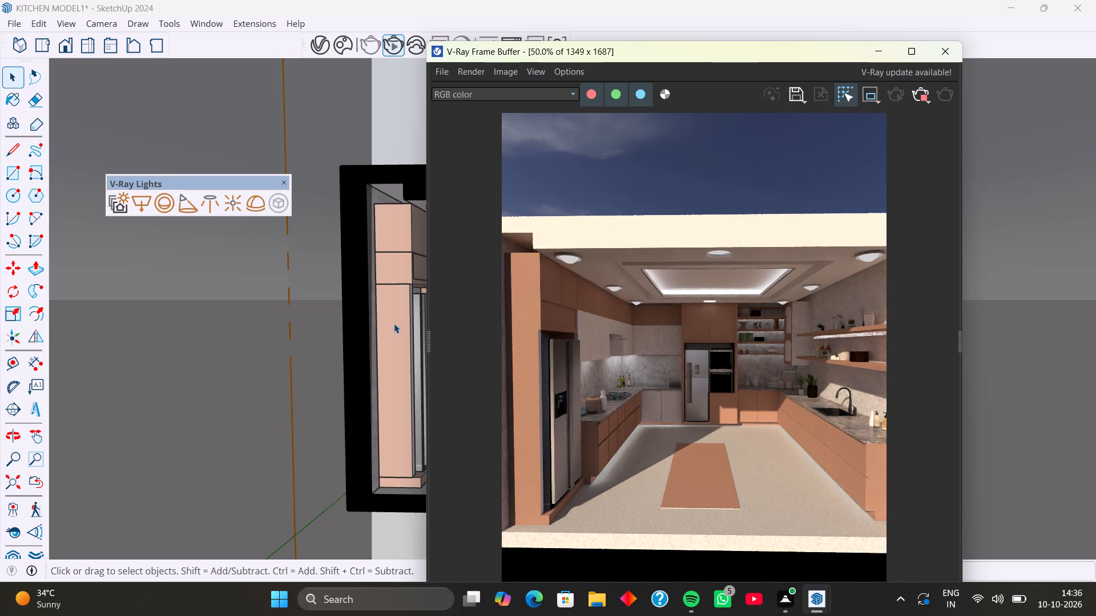
pyautogui.keyDown('shift'); pyautogui.moveTo(396, 323); pyautogui.dragTo(386, 324, button='middle'); pyautogui.keyUp('shift')
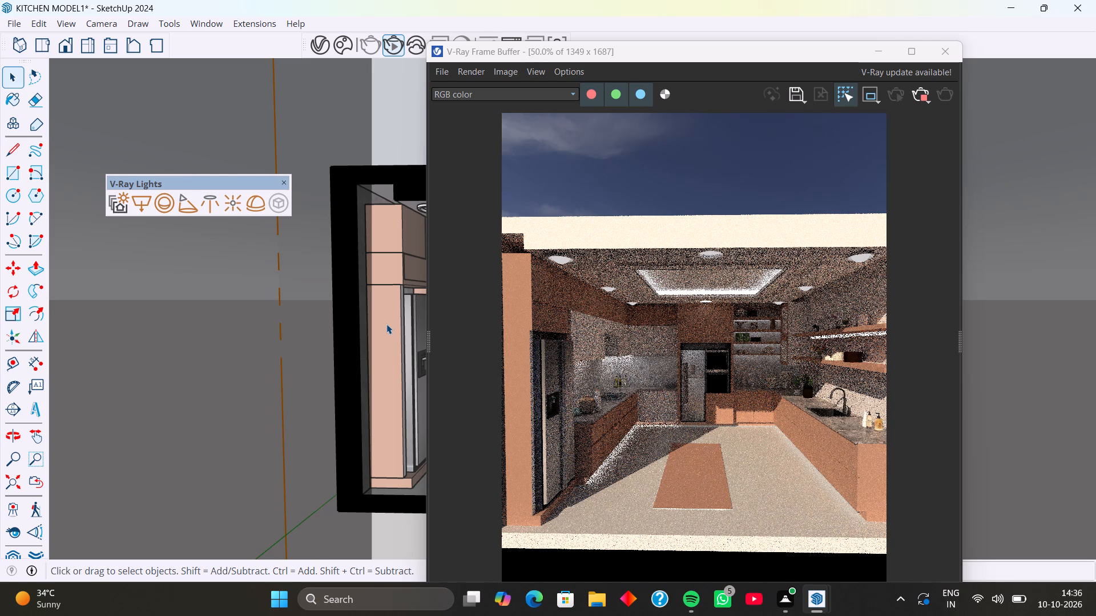
pyautogui.scroll(1, 386, 324)
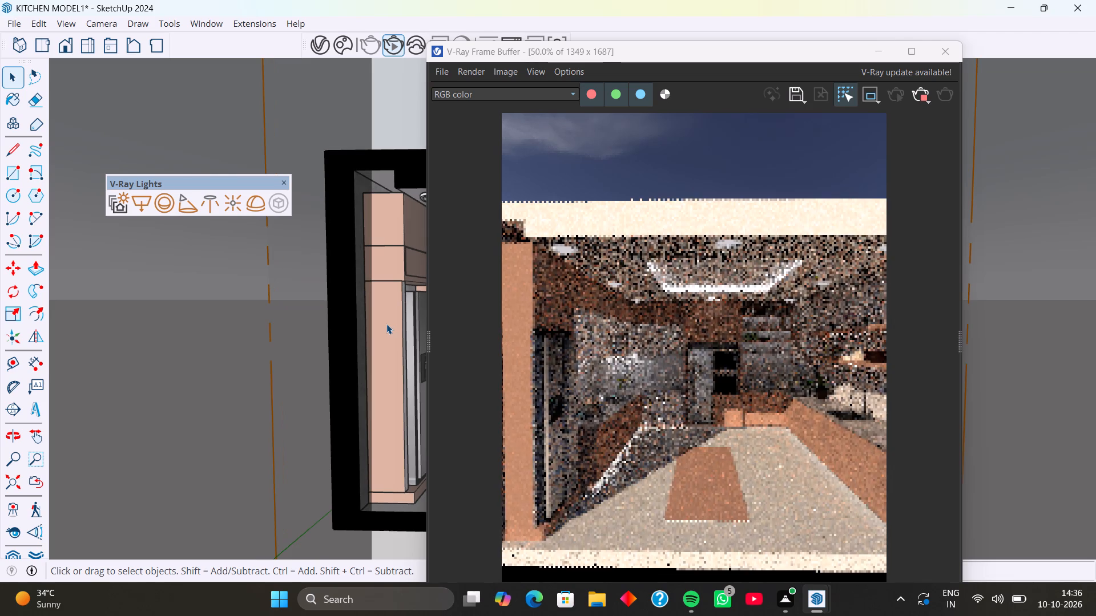
pyautogui.scroll(-1, 386, 324)
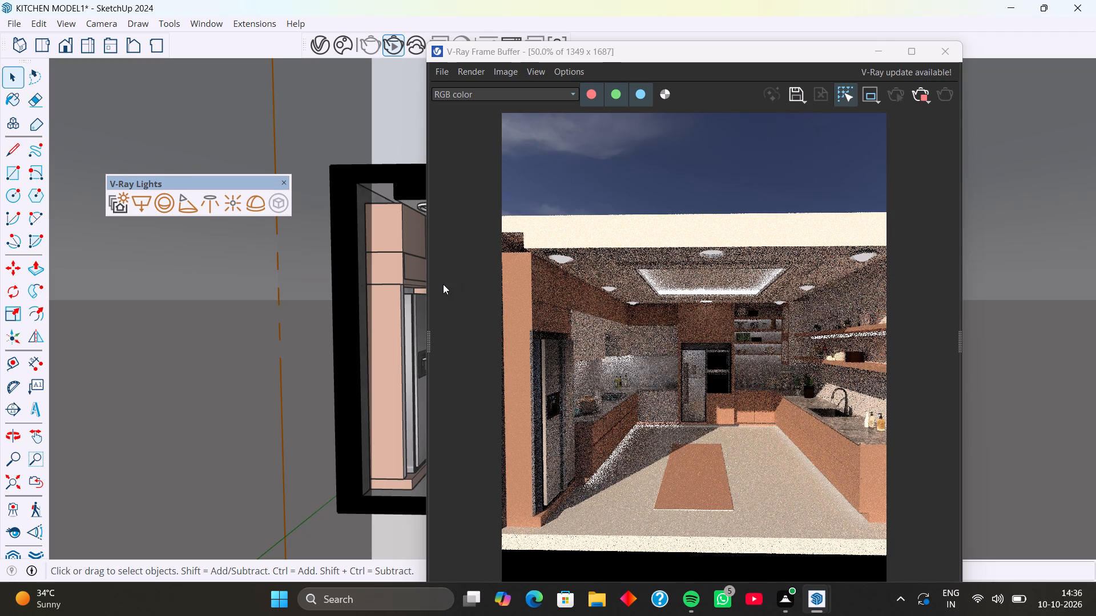
pyautogui.moveTo(696, 54); pyautogui.dragTo(702, 5)
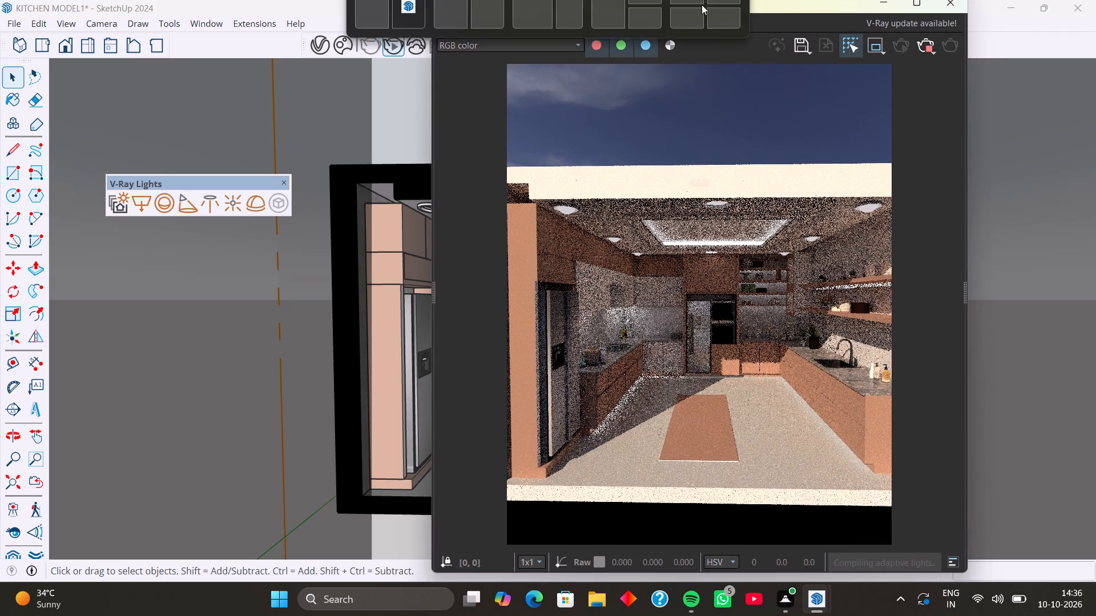
pyautogui.moveTo(702, 5); pyautogui.dragTo(718, 34)
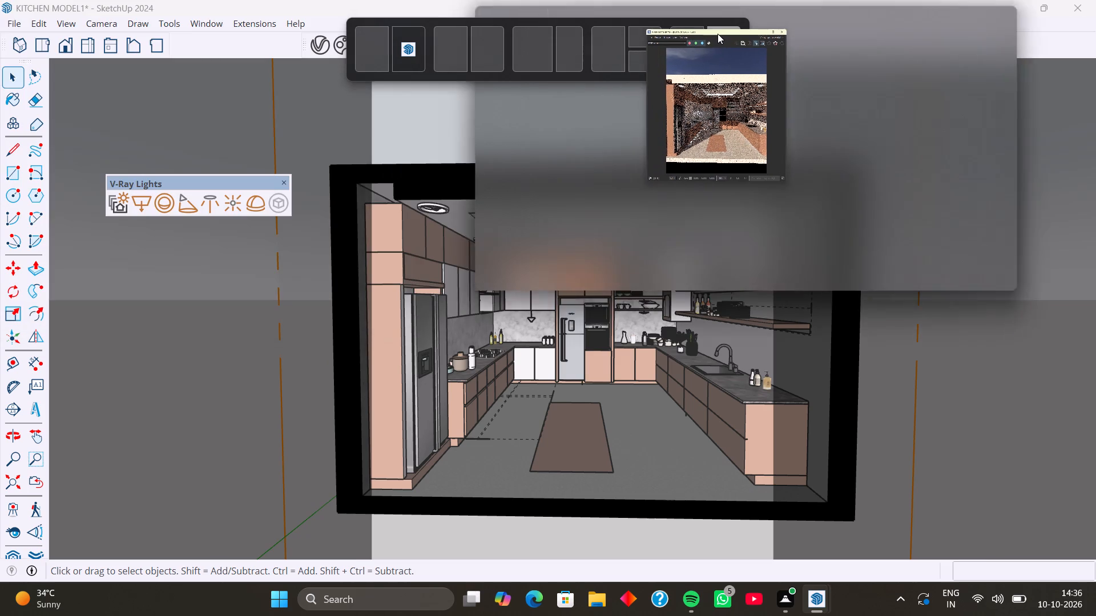
pyautogui.moveTo(718, 34); pyautogui.dragTo(728, 102)
pyautogui.moveTo(729, 102); pyautogui.dragTo(725, 74)
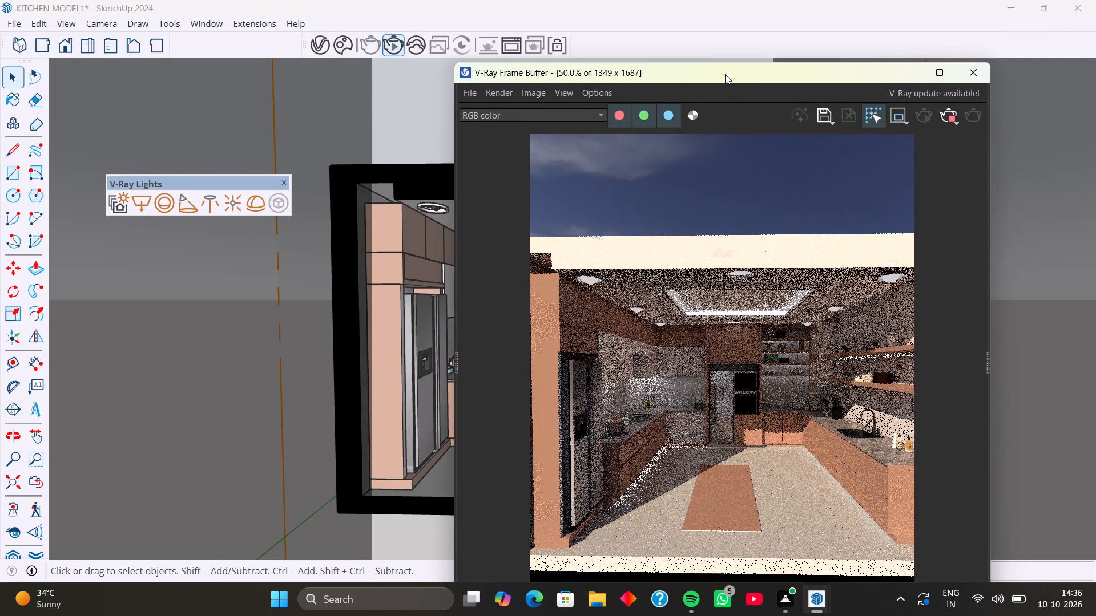
pyautogui.moveTo(725, 74); pyautogui.dragTo(723, 55)
pyautogui.moveTo(725, 67); pyautogui.dragTo(725, 64)
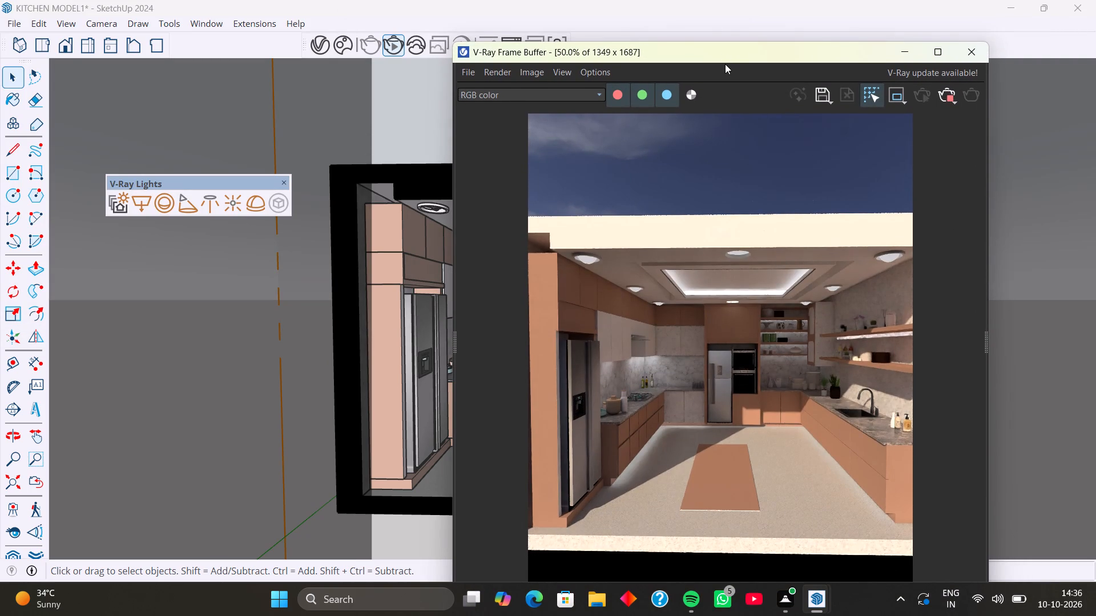
pyautogui.moveTo(725, 64); pyautogui.dragTo(724, 52)
pyautogui.moveTo(724, 52); pyautogui.dragTo(724, 34)
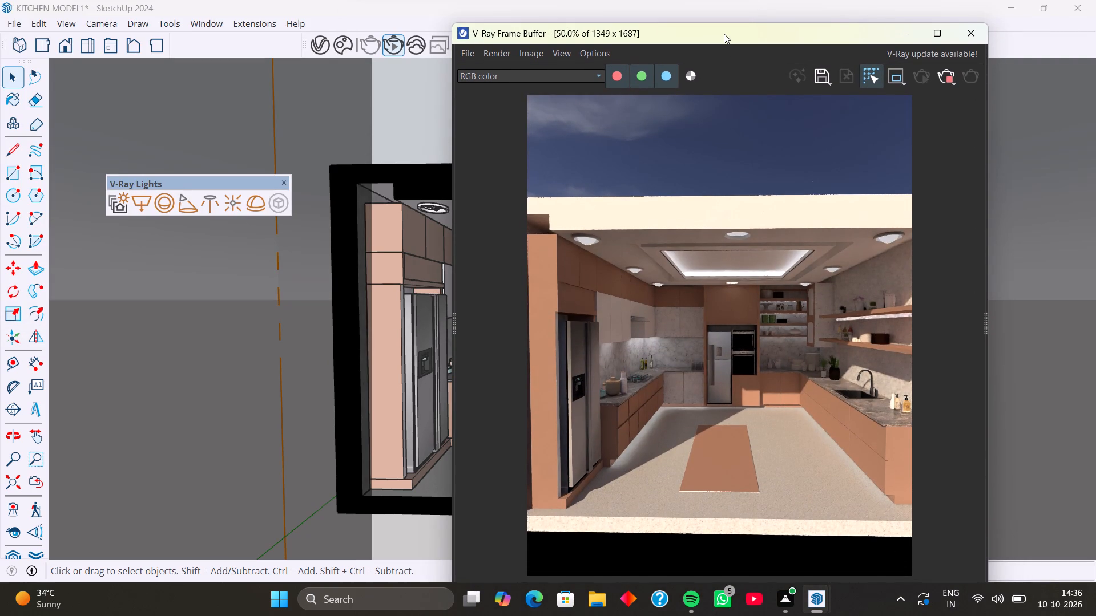
# In the Section 1 clipper options, enable Camera Rays Only and disable Affect Light, and check the interactive render.
pyautogui.click(322, 46)
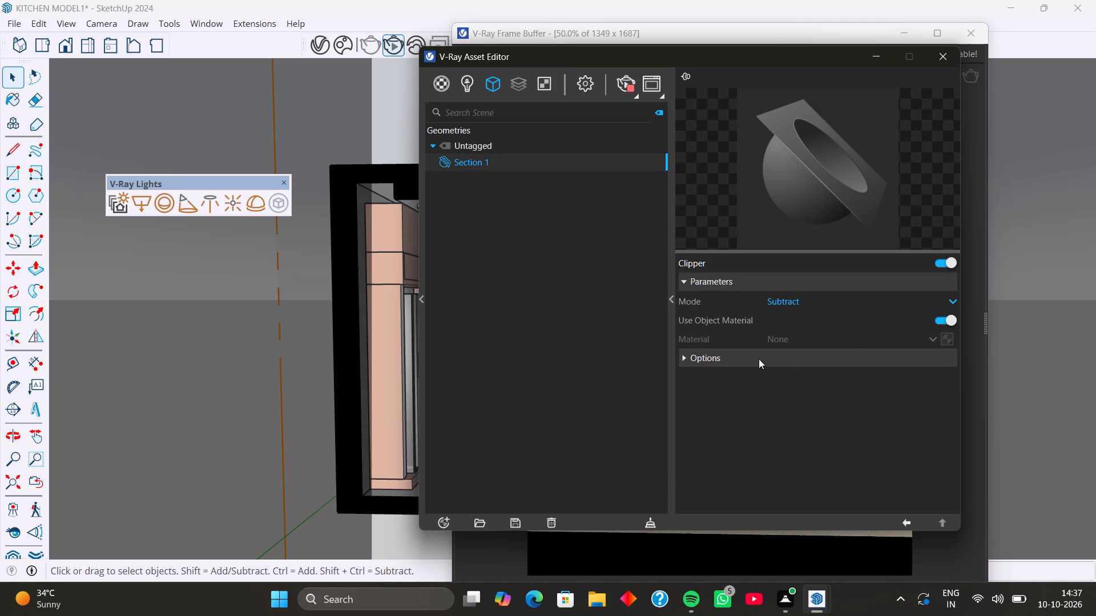
pyautogui.click(722, 359)
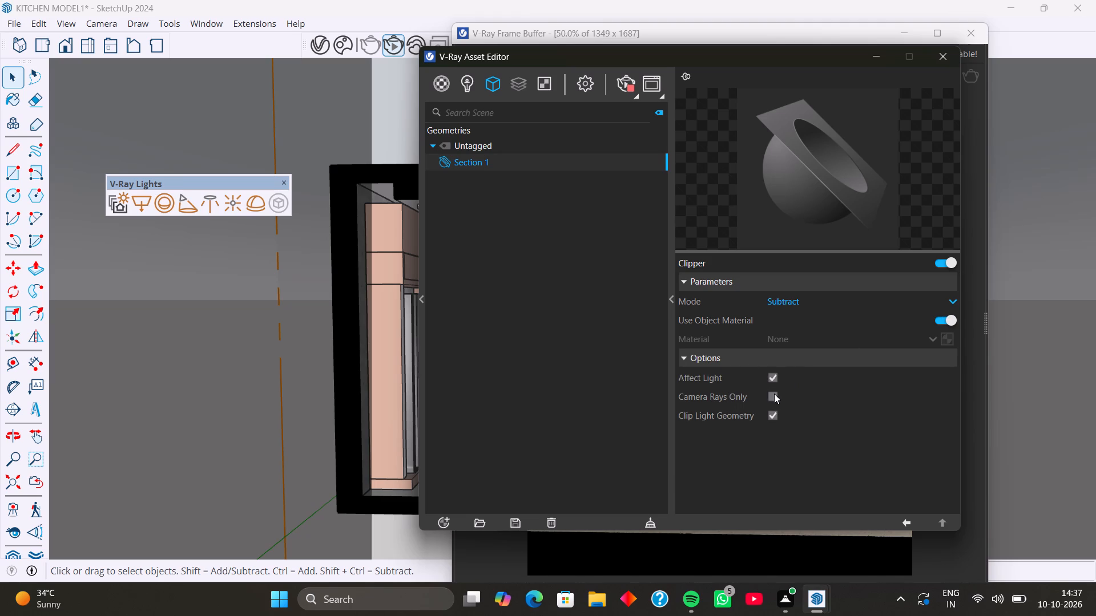
pyautogui.click(773, 395)
pyautogui.click(771, 377)
pyautogui.click(763, 283)
pyautogui.click(763, 283)
pyautogui.click(736, 34)
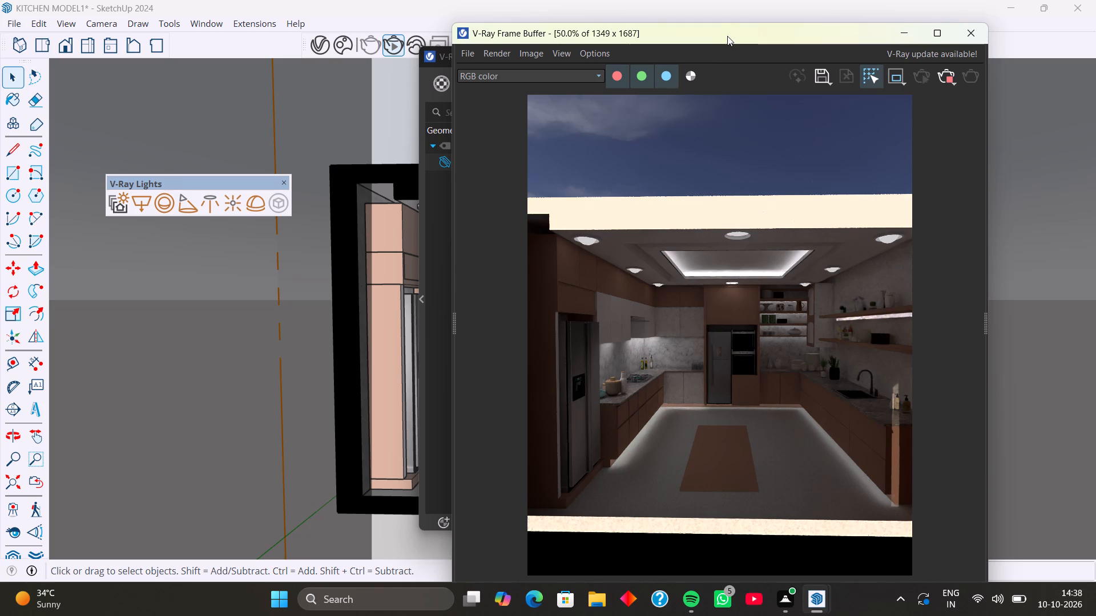
pyautogui.moveTo(727, 36); pyautogui.dragTo(727, 17)
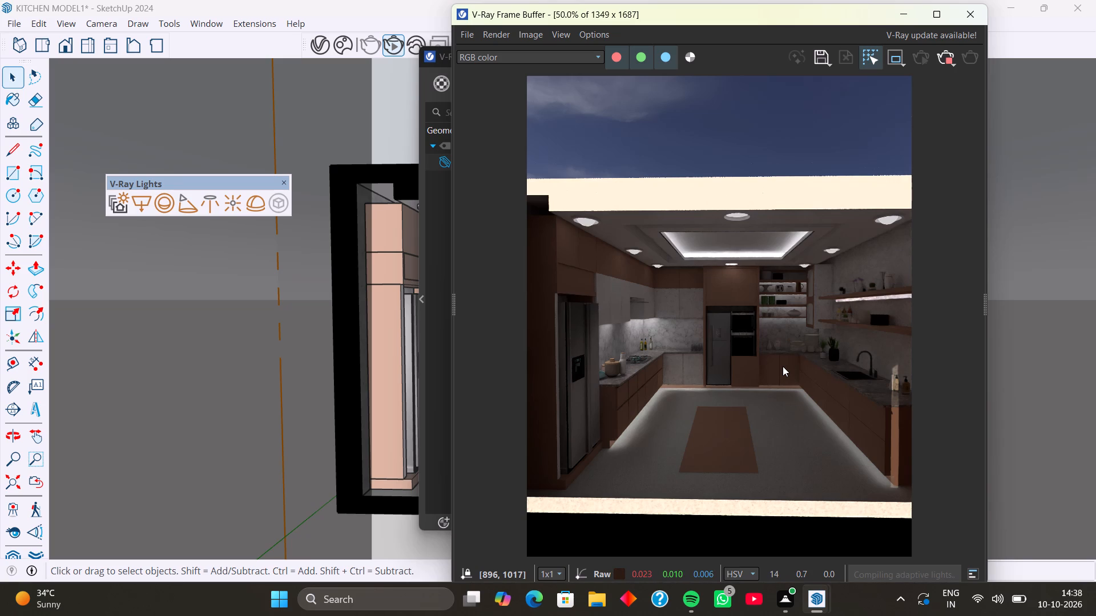
# List the scene's lights in the V-Ray Asset Editor and move it and the frame buffer aside to uncover the kitchen model.
pyautogui.click(435, 283)
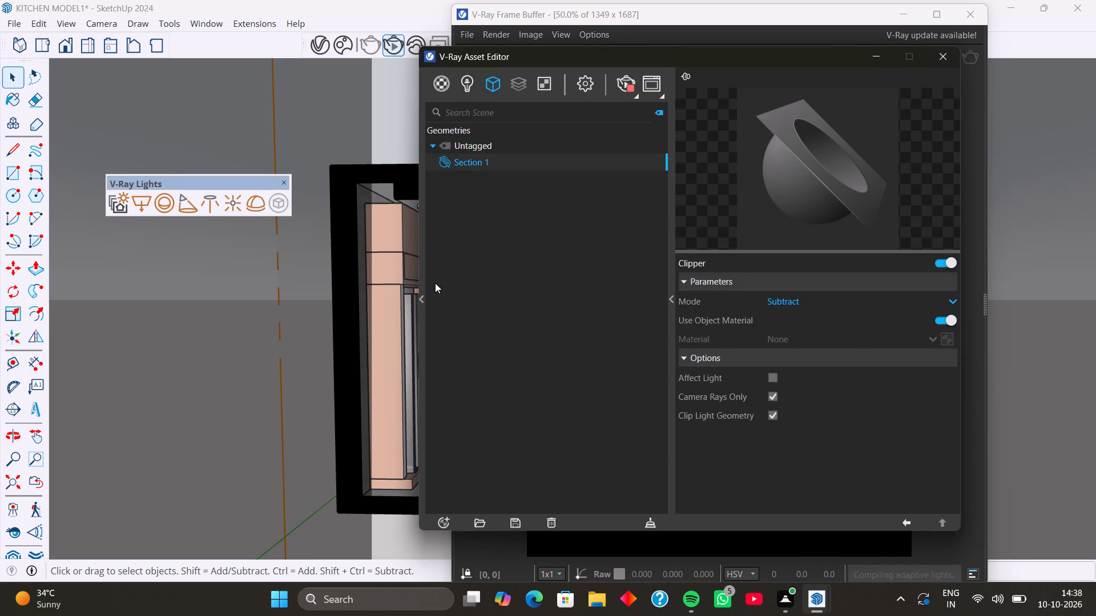
pyautogui.click(465, 83)
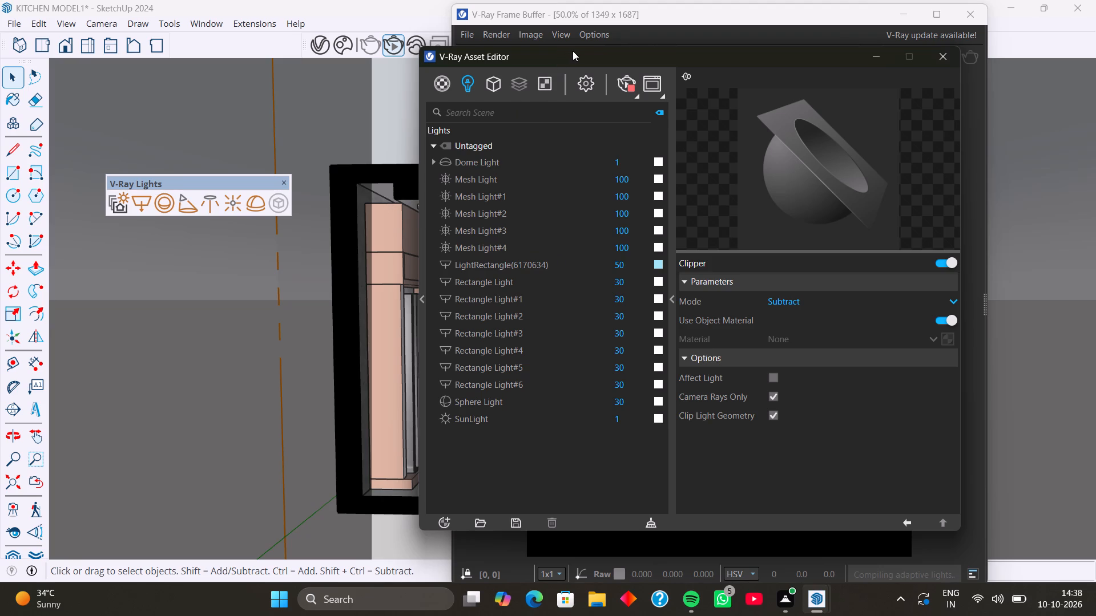
pyautogui.click(674, 15)
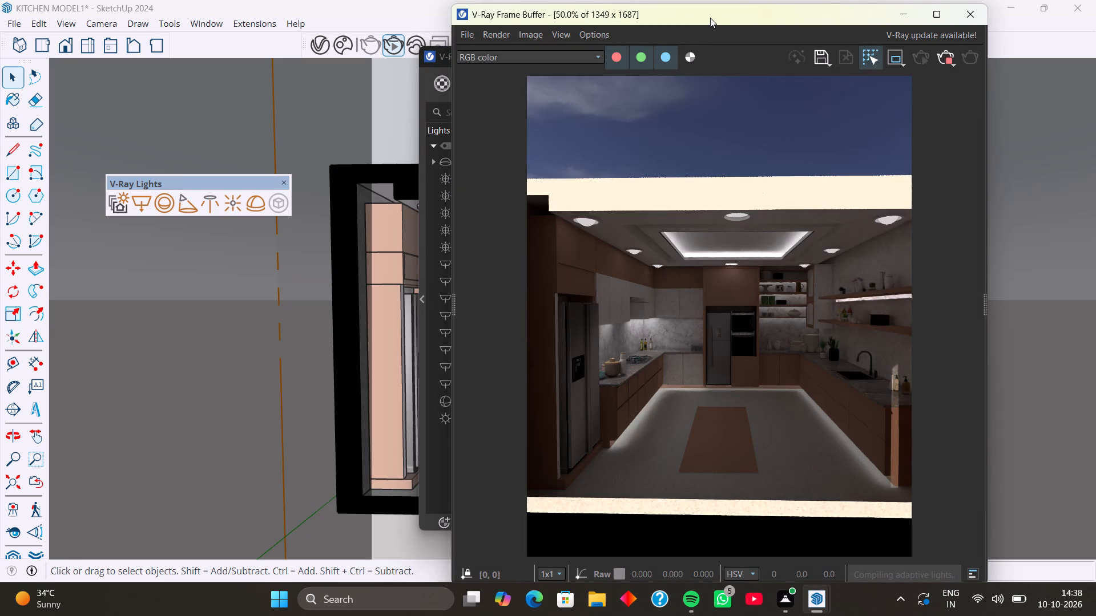
pyautogui.moveTo(710, 18); pyautogui.dragTo(930, 202)
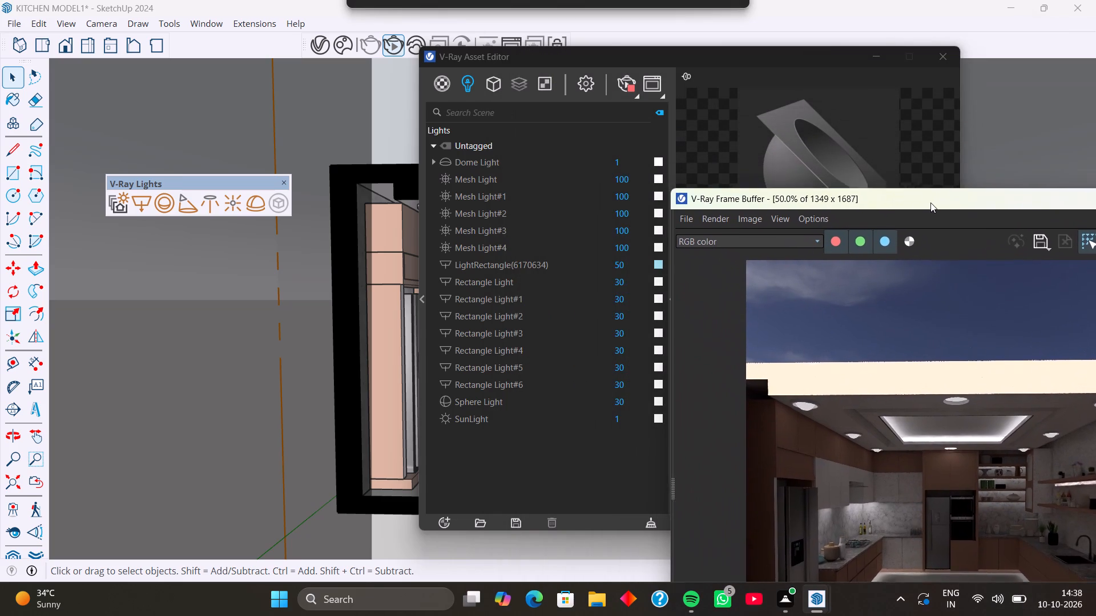
pyautogui.moveTo(930, 202); pyautogui.dragTo(965, 250)
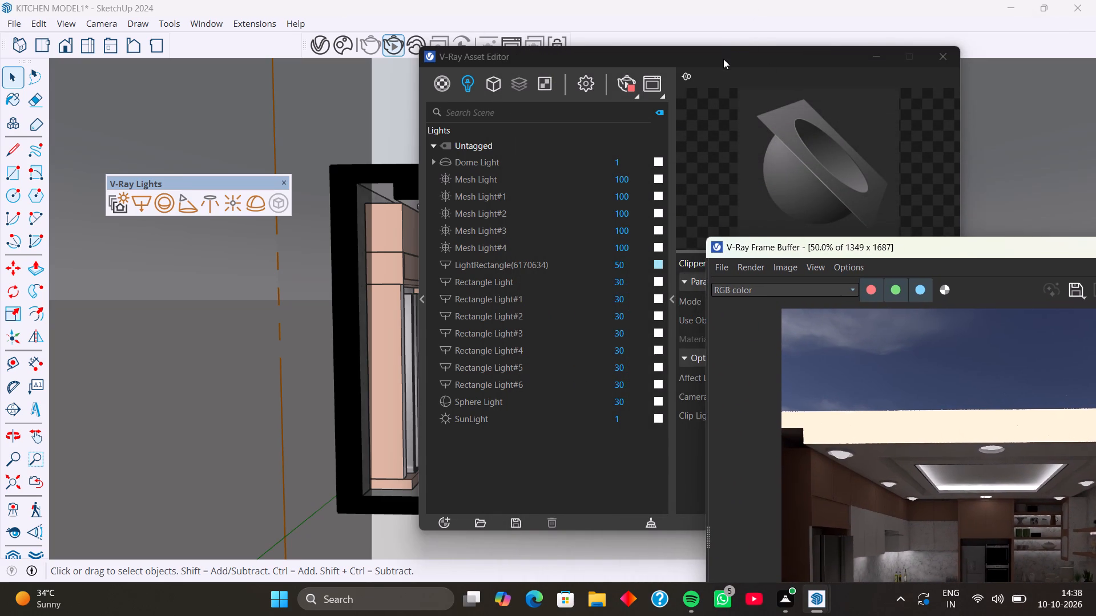
pyautogui.moveTo(656, 56); pyautogui.dragTo(788, 103)
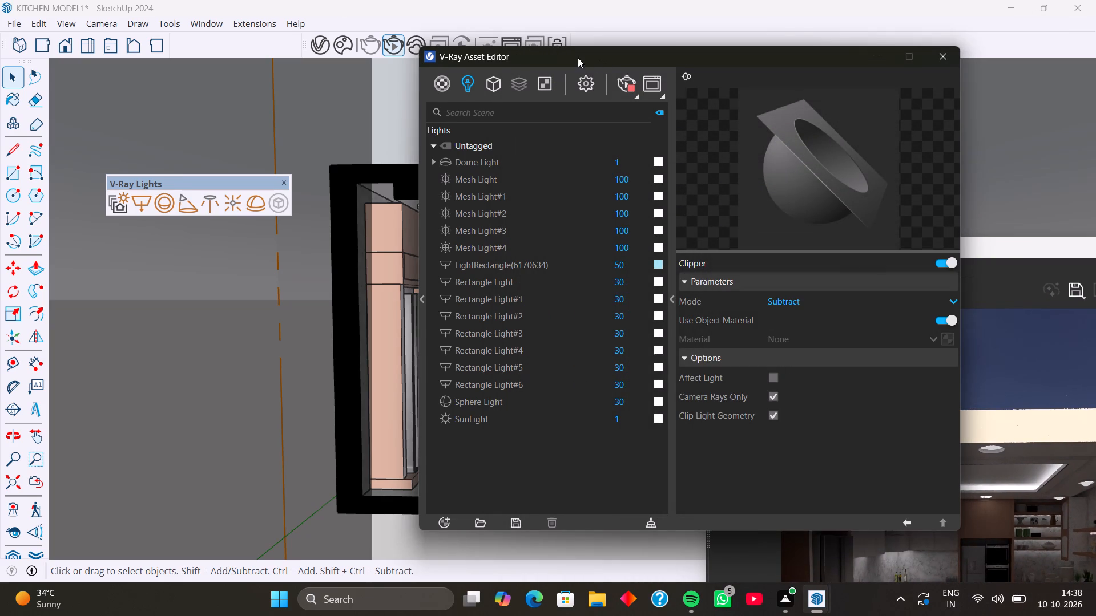
pyautogui.moveTo(537, 53); pyautogui.dragTo(944, 159)
pyautogui.moveTo(784, 249); pyautogui.dragTo(827, 269)
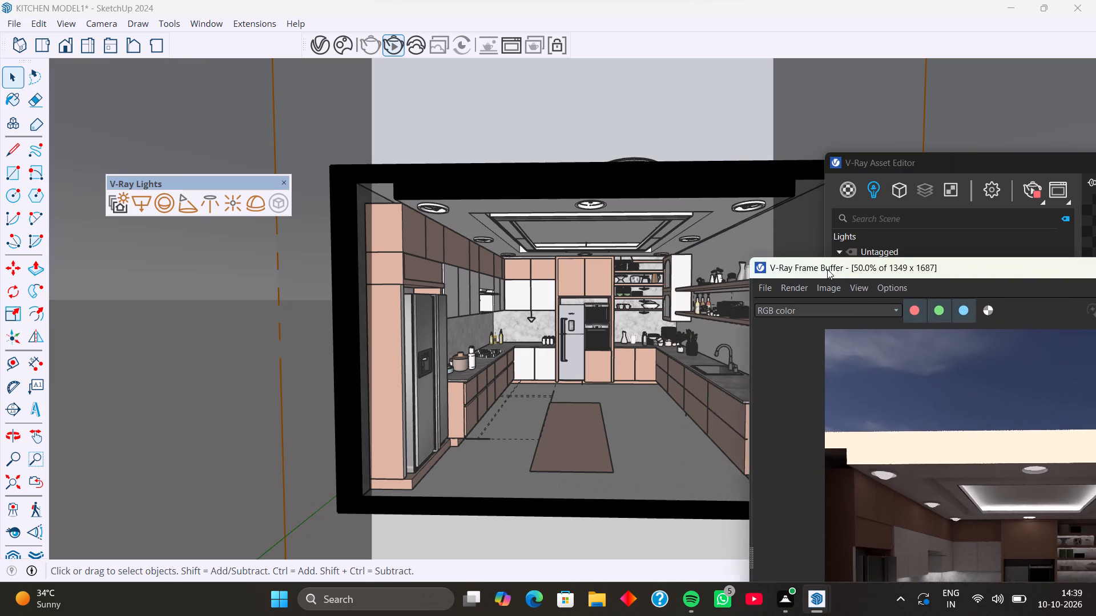
pyautogui.moveTo(827, 269); pyautogui.dragTo(906, 292)
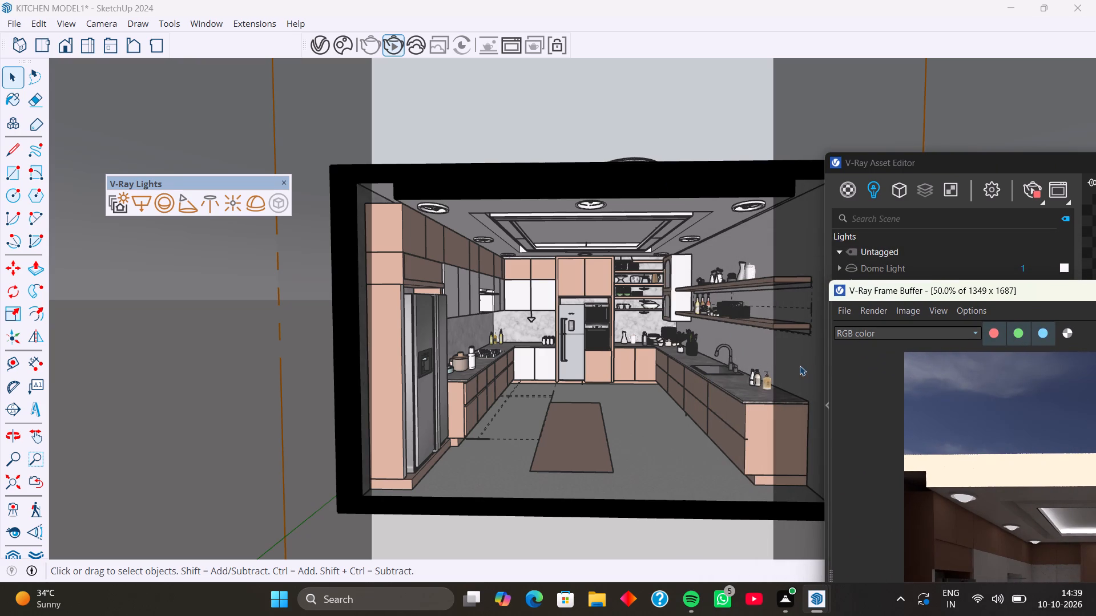
# Examine the kitchen's strip lights against the scene's light list, selecting those at the open shelves, wall cabinets and base-cabinet plinth.
pyautogui.moveTo(741, 342); pyautogui.dragTo(742, 337, button='middle')
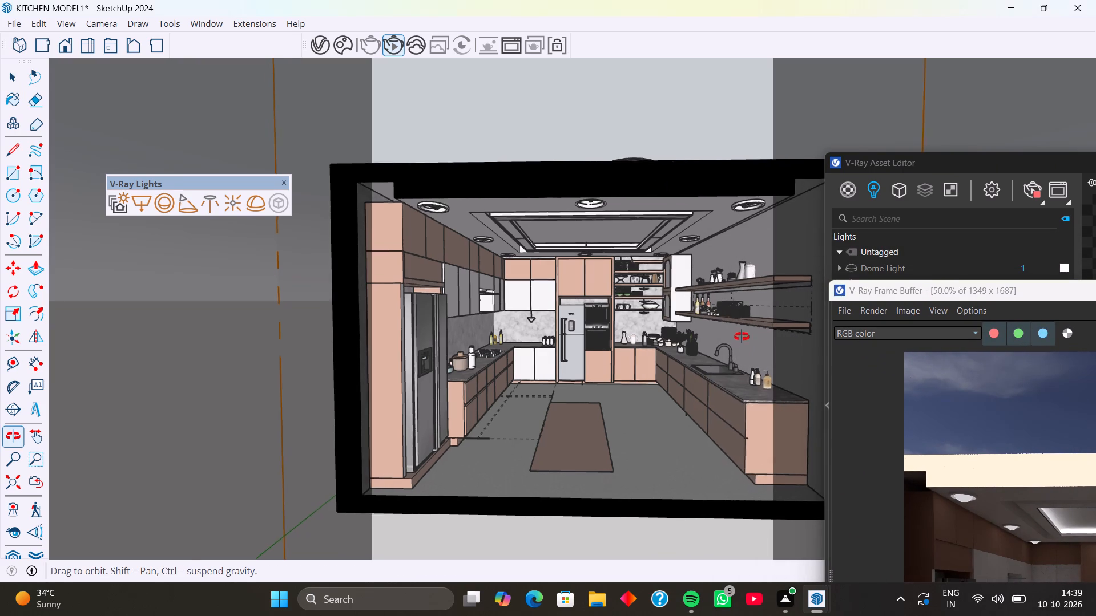
pyautogui.moveTo(742, 337); pyautogui.dragTo(755, 322, button='middle')
pyautogui.scroll(4, 753, 323)
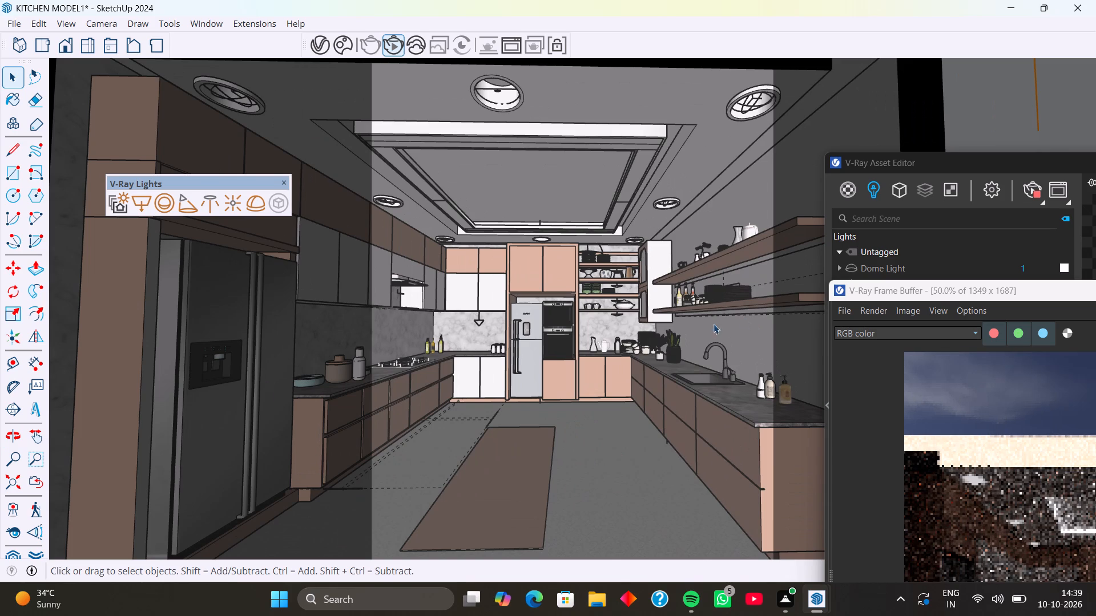
pyautogui.moveTo(707, 328); pyautogui.dragTo(696, 333, button='middle')
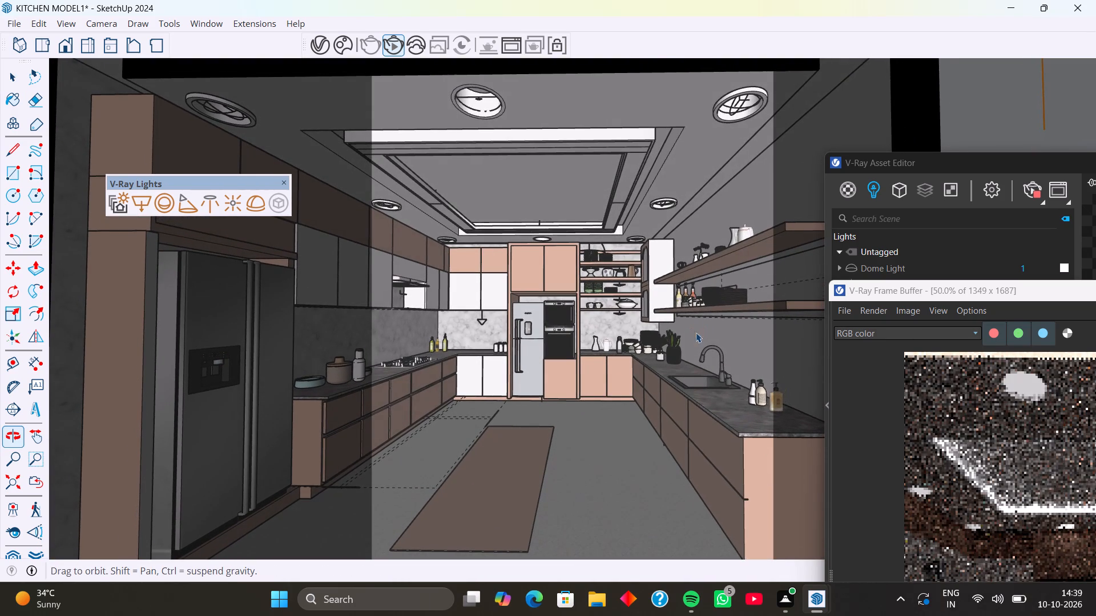
pyautogui.middleClick(712, 333)
pyautogui.moveTo(726, 356); pyautogui.dragTo(670, 309, button='middle')
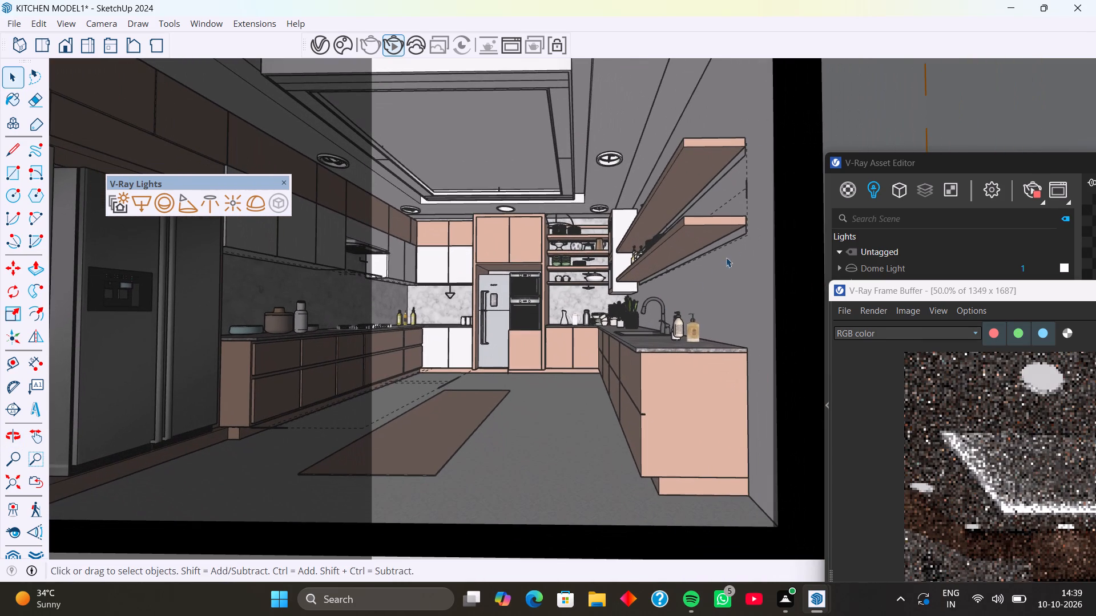
pyautogui.click(739, 233)
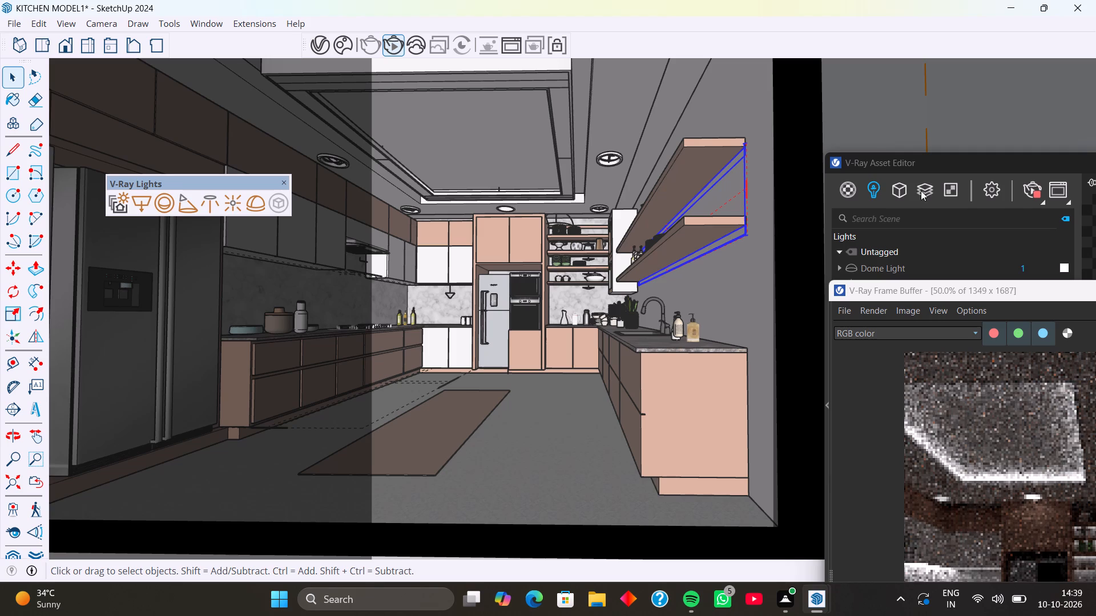
pyautogui.click(920, 163)
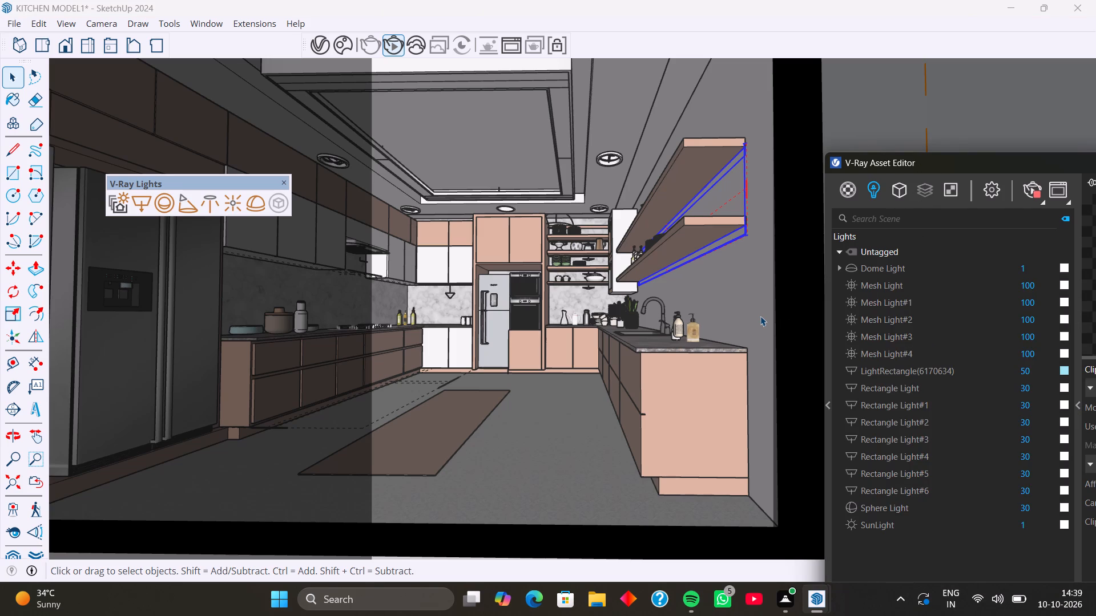
pyautogui.click(726, 238)
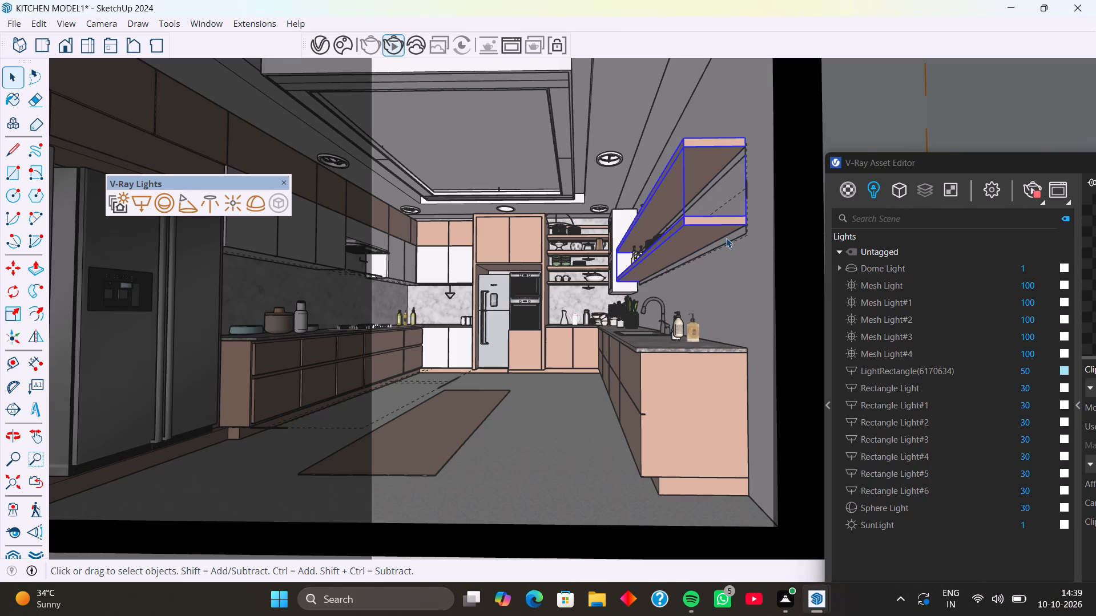
pyautogui.click(731, 239)
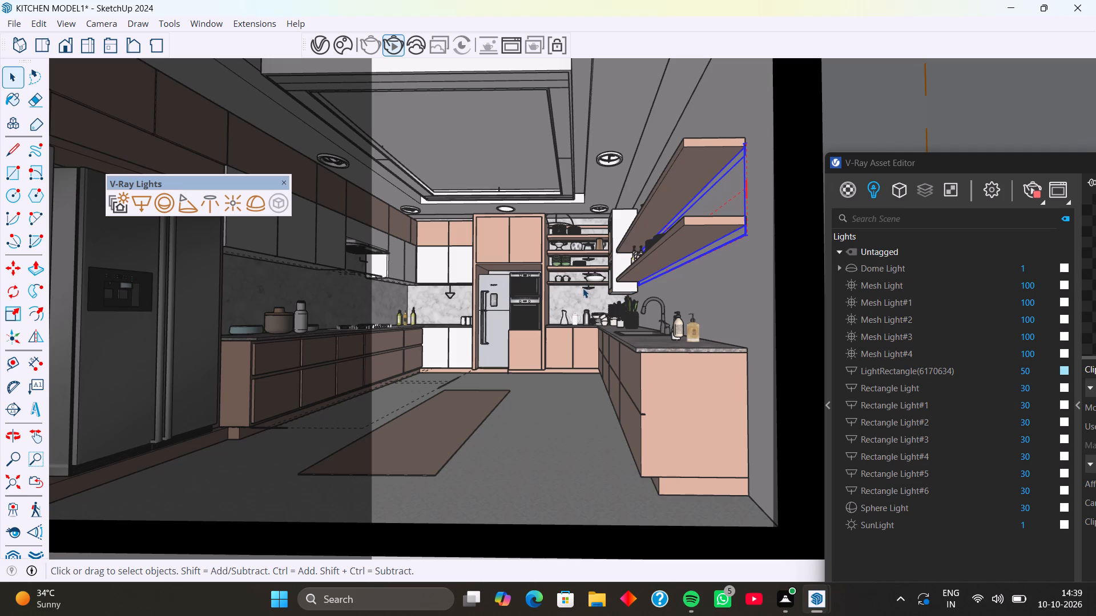
pyautogui.click(390, 281)
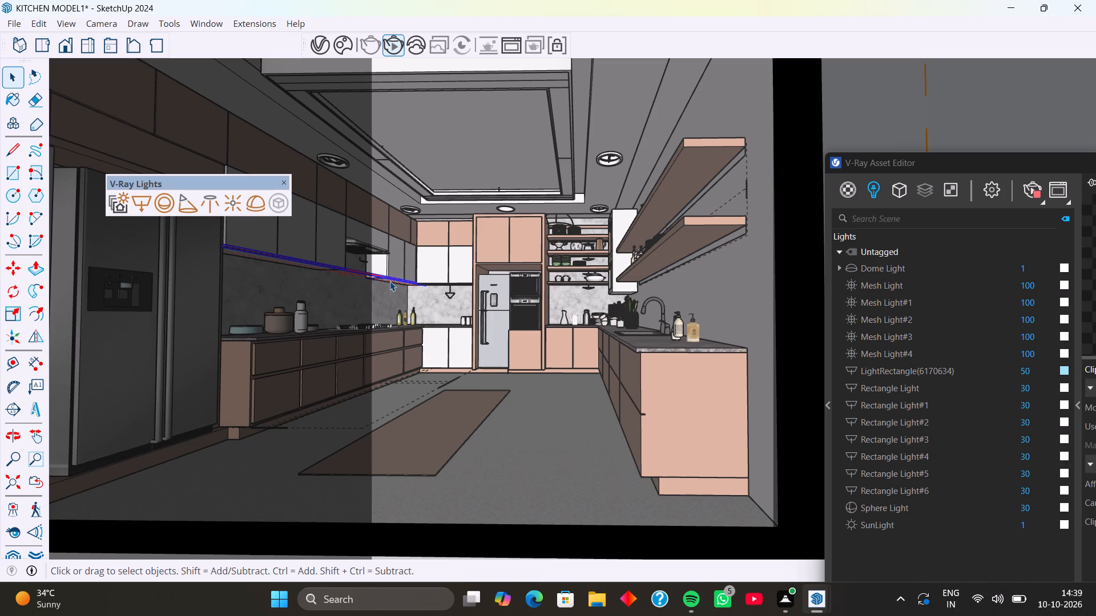
pyautogui.click(390, 382)
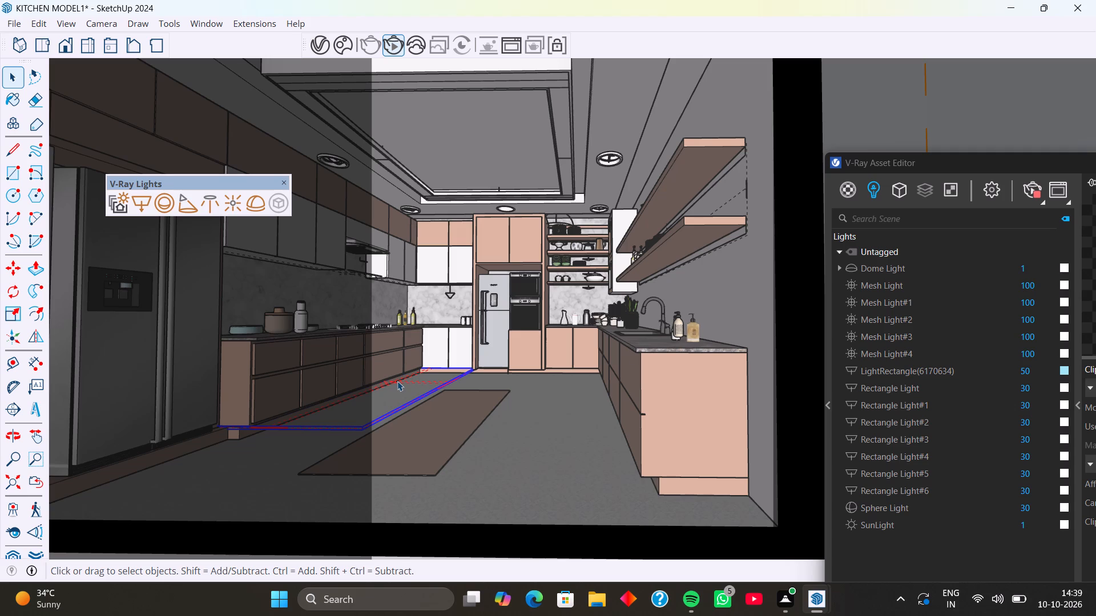
pyautogui.click(684, 260)
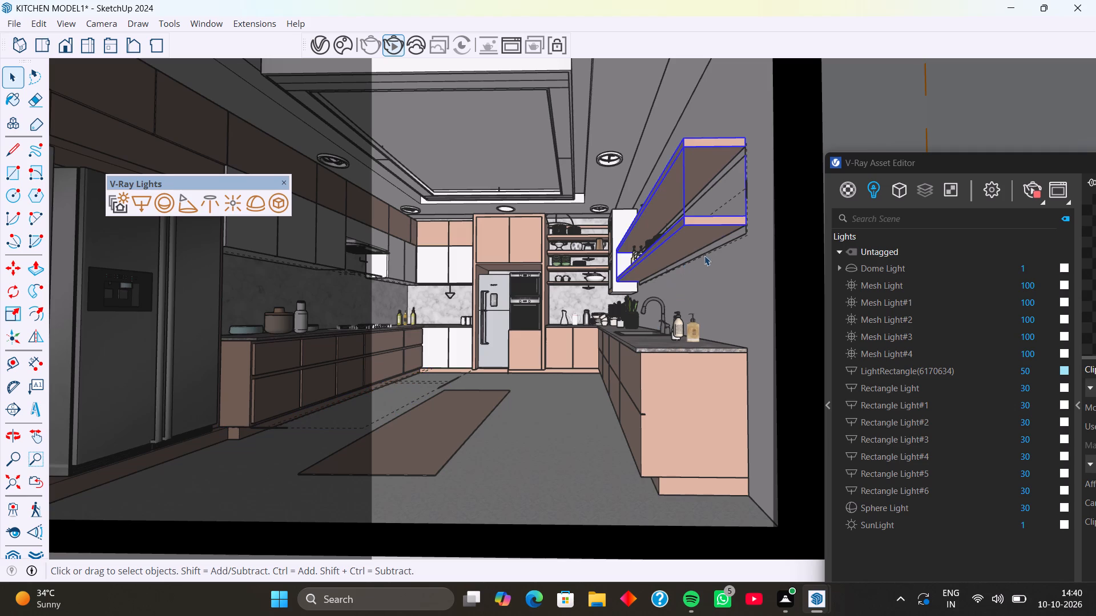
pyautogui.click(737, 236)
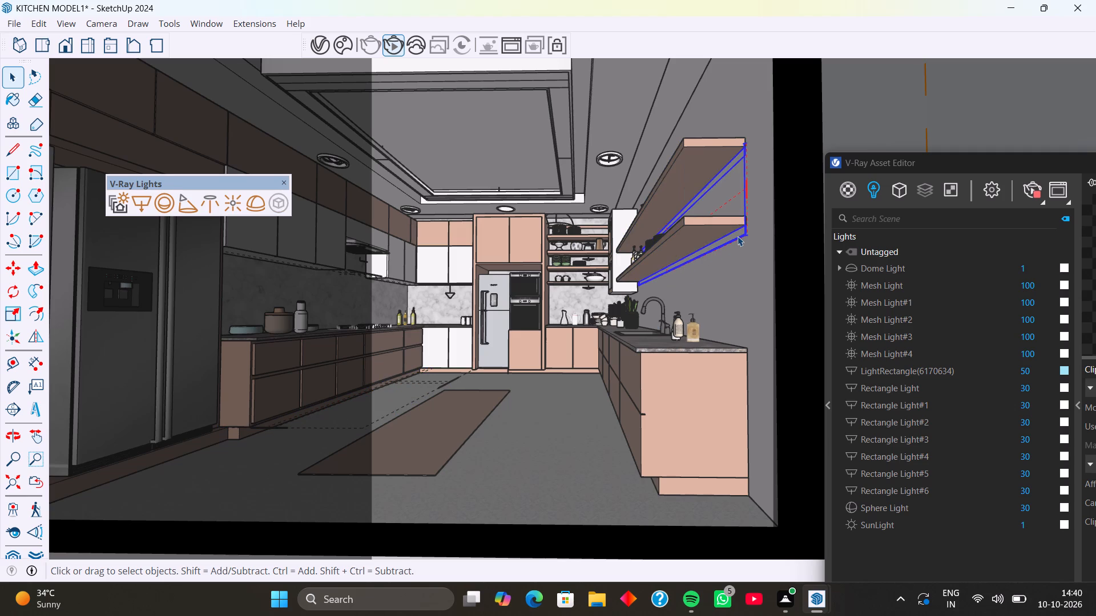
# Check the updated interactive render, arranging the frame buffer and the V-Ray Asset Editor's light list over the model.
pyautogui.moveTo(981, 166); pyautogui.dragTo(912, 131)
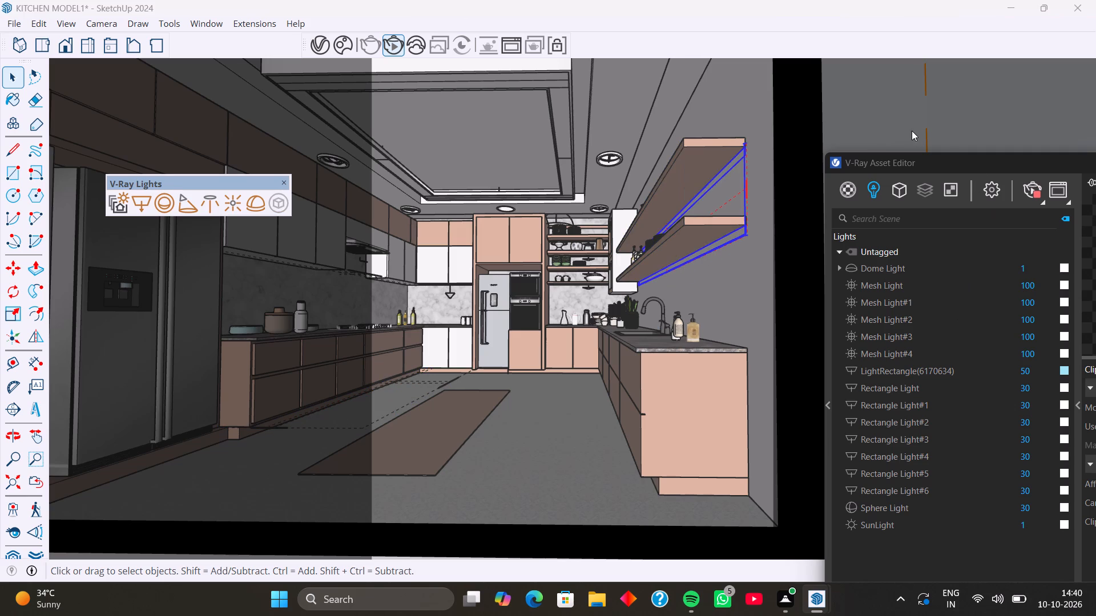
pyautogui.moveTo(912, 131); pyautogui.dragTo(908, 127)
pyautogui.moveTo(1000, 163); pyautogui.dragTo(840, 111)
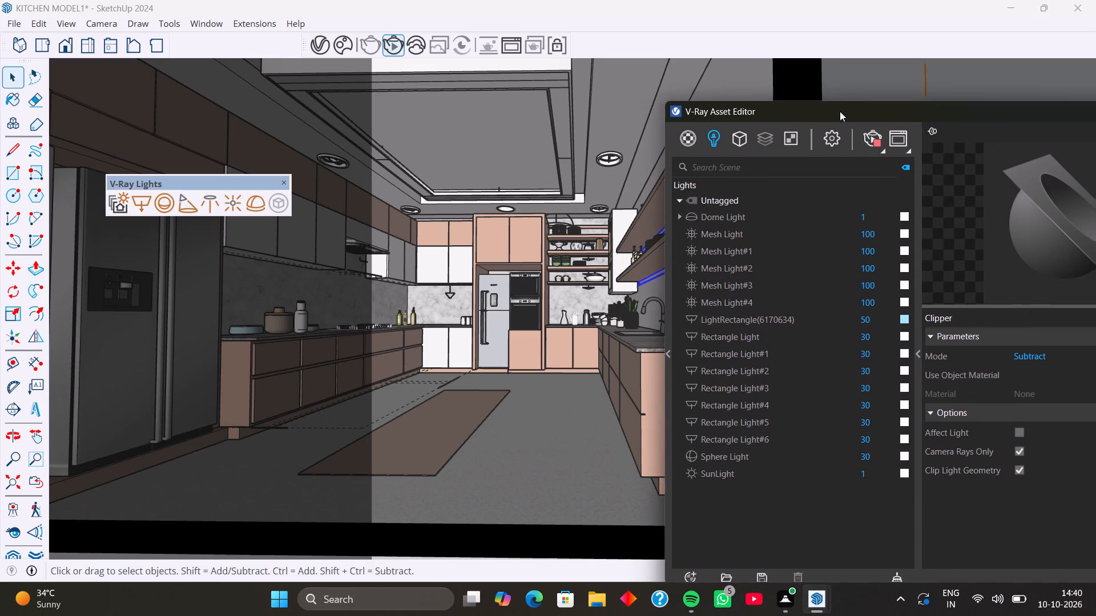
pyautogui.moveTo(840, 111); pyautogui.dragTo(839, 106)
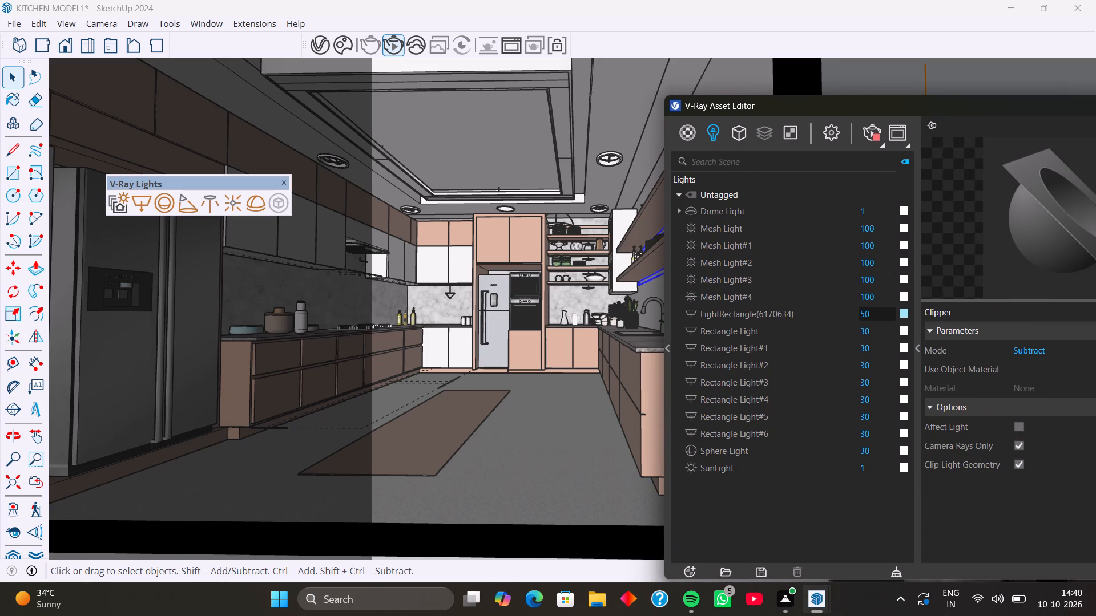
pyautogui.moveTo(859, 108); pyautogui.dragTo(892, 268)
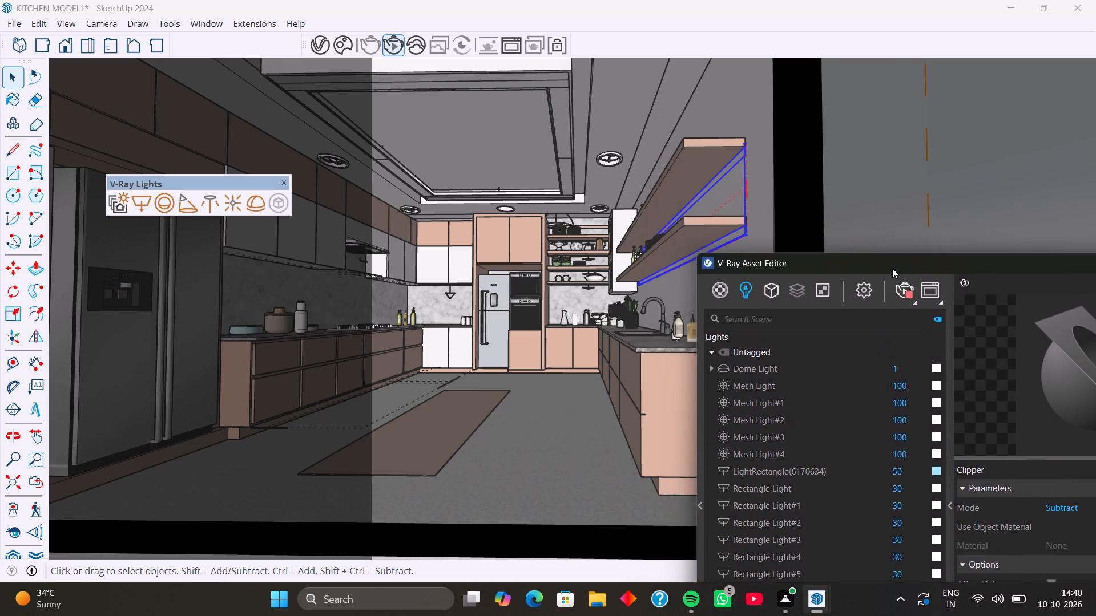
pyautogui.moveTo(892, 268); pyautogui.dragTo(920, 334)
pyautogui.click(904, 289)
pyautogui.moveTo(904, 289); pyautogui.dragTo(801, 219)
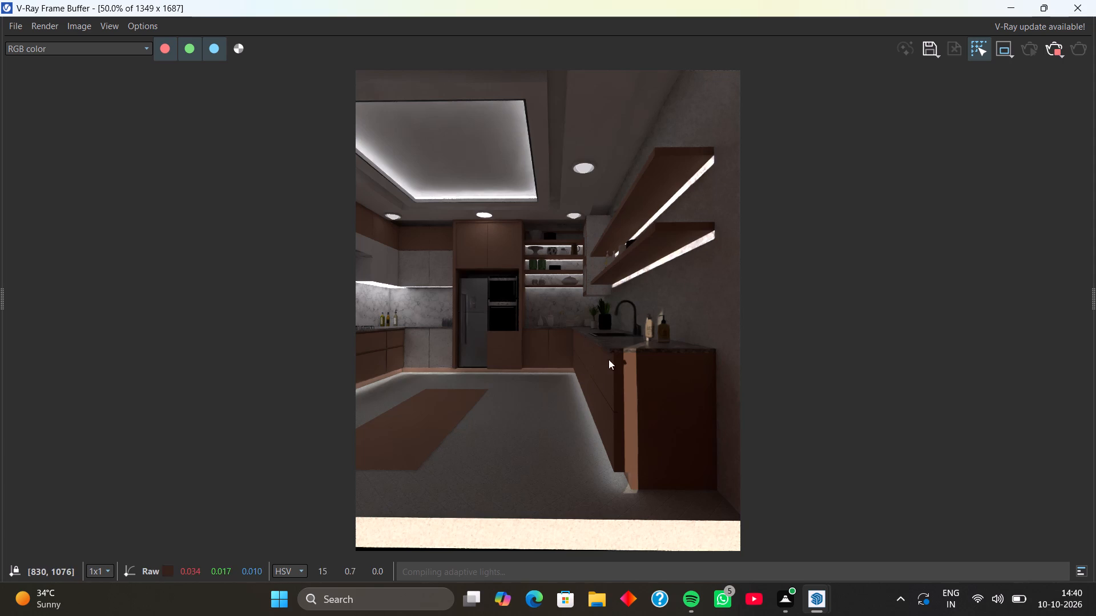
pyautogui.moveTo(628, 13); pyautogui.dragTo(645, 31)
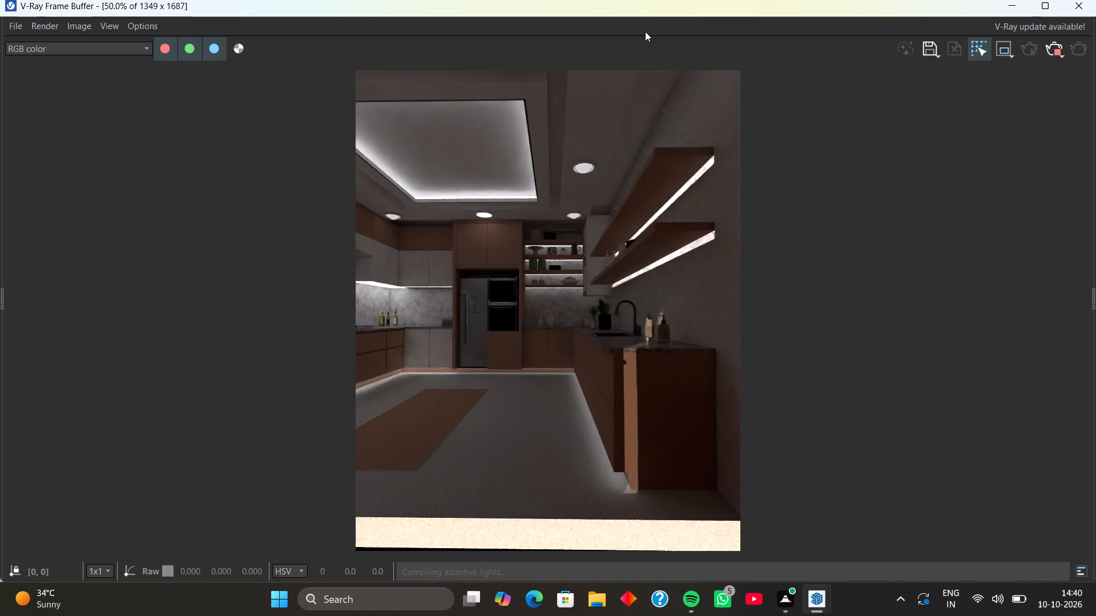
pyautogui.moveTo(645, 31); pyautogui.dragTo(596, 123)
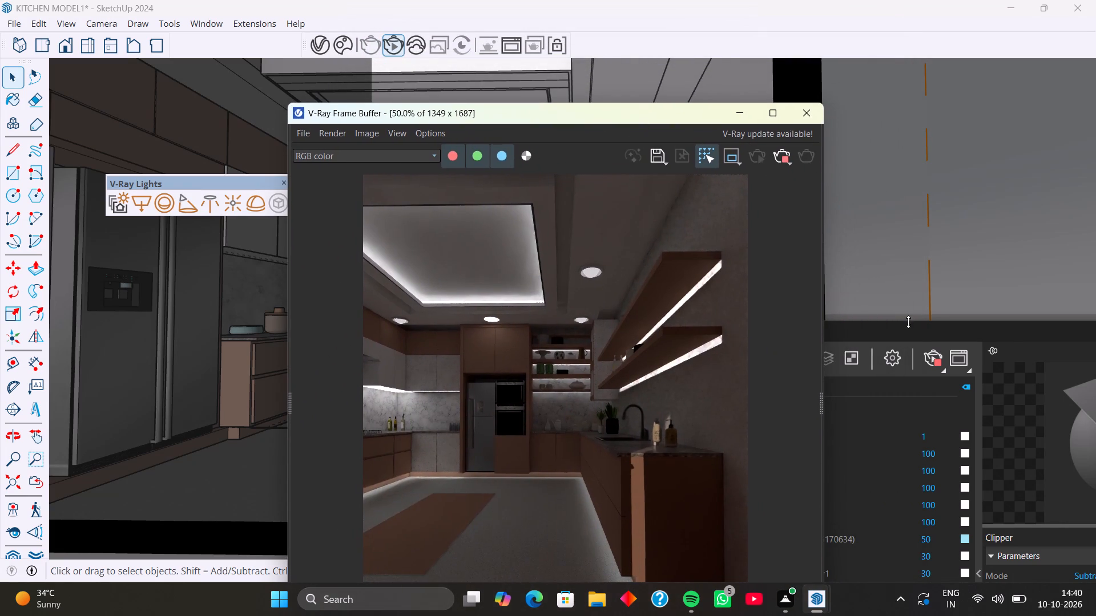
pyautogui.moveTo(912, 328); pyautogui.dragTo(793, 212)
pyautogui.moveTo(910, 331); pyautogui.dragTo(908, 331)
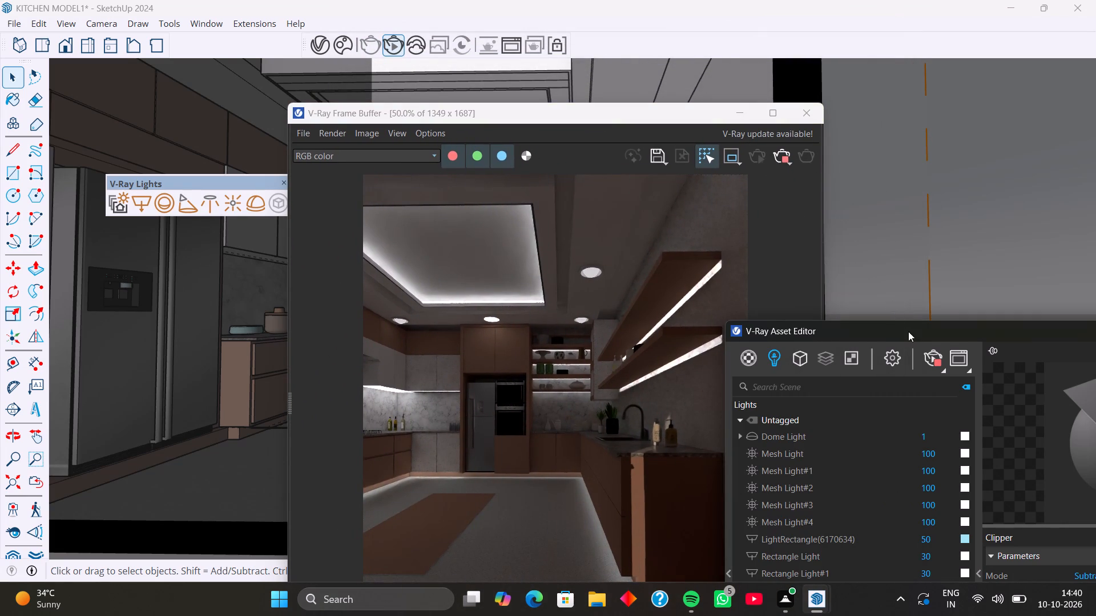
pyautogui.moveTo(908, 331); pyautogui.dragTo(652, 78)
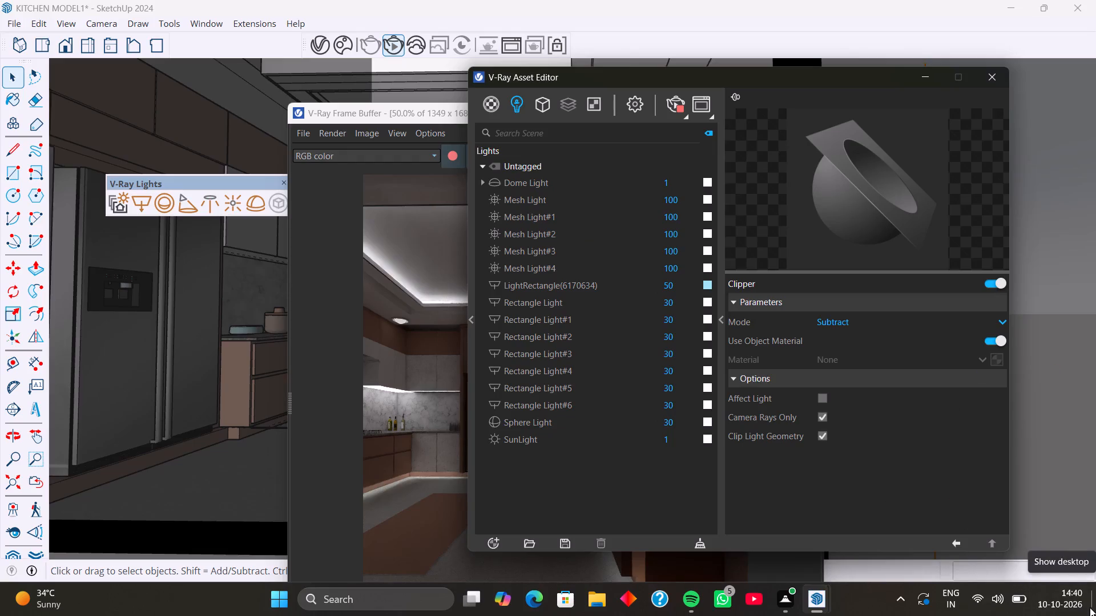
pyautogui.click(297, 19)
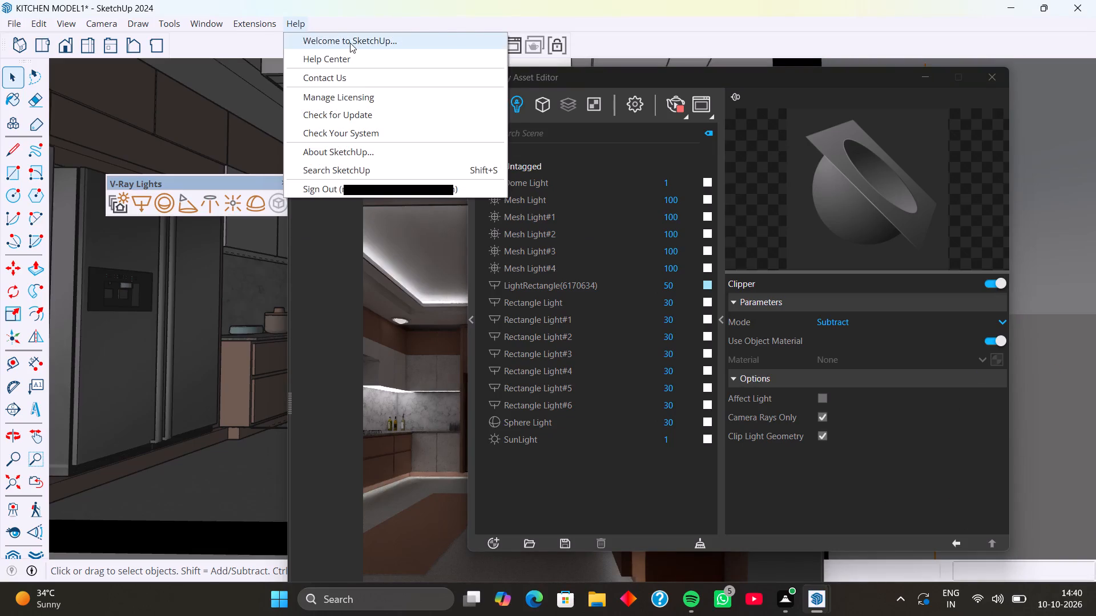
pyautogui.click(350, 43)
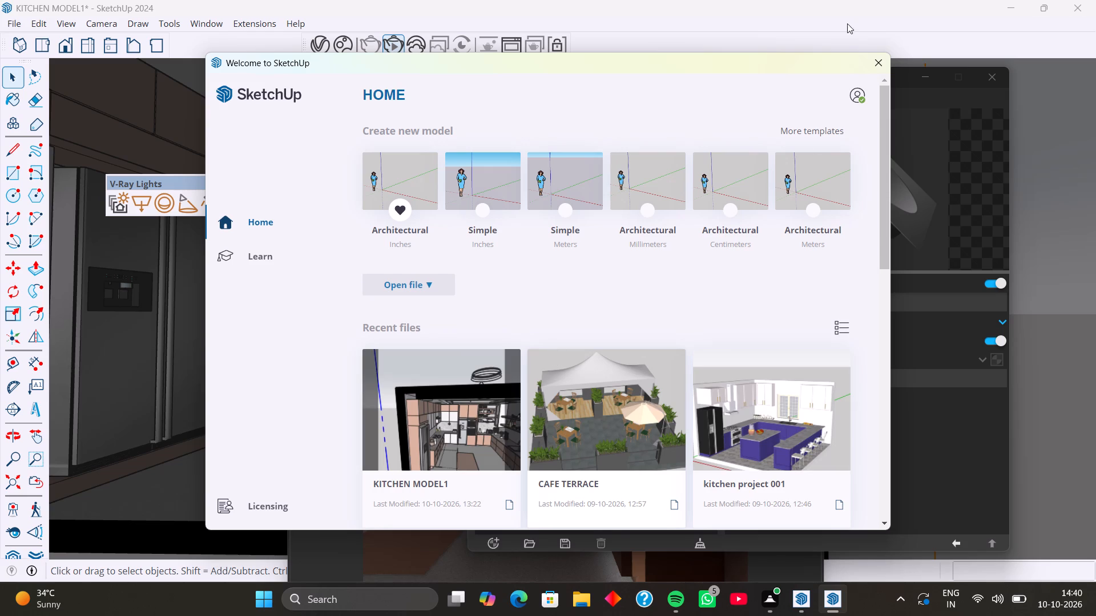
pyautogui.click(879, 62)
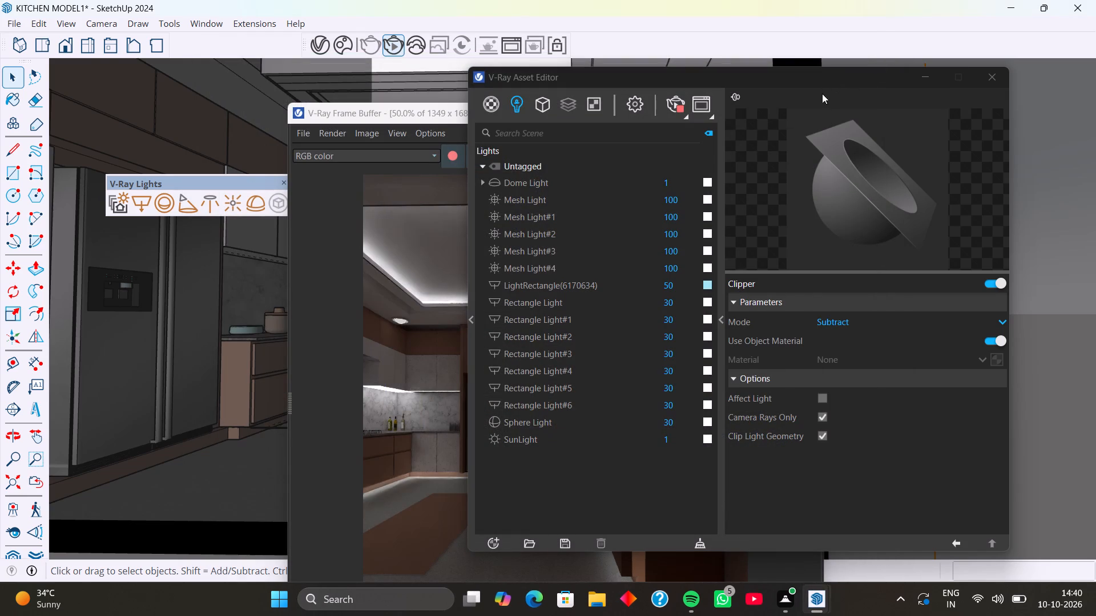
# Reposition the V-Ray Asset Editor over the frame buffer and open its render settings.
pyautogui.moveTo(761, 74); pyautogui.dragTo(928, 134)
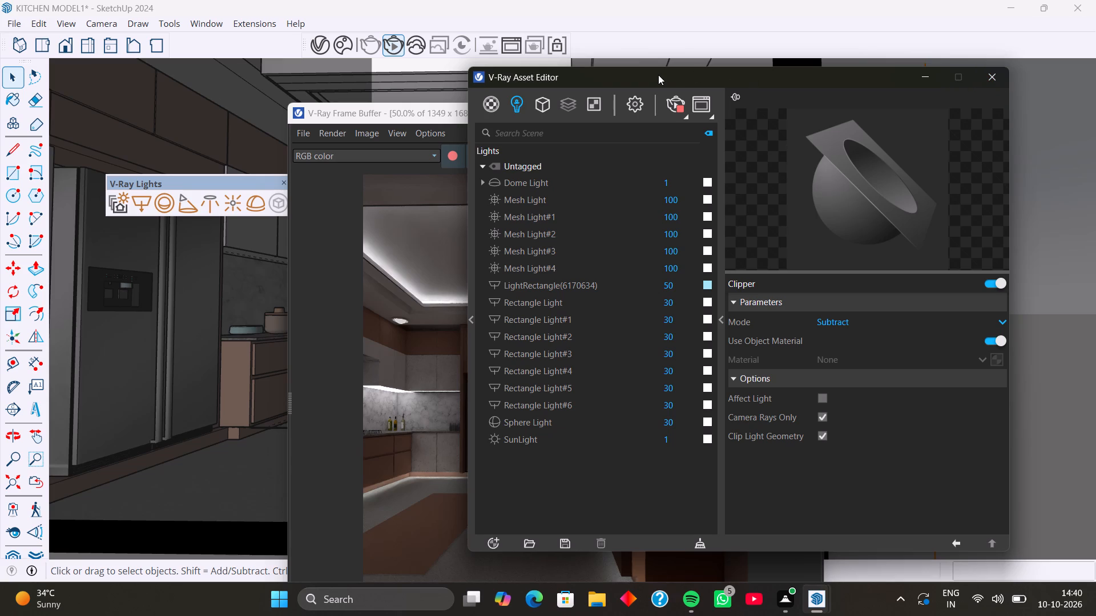
pyautogui.moveTo(658, 75); pyautogui.dragTo(827, 160)
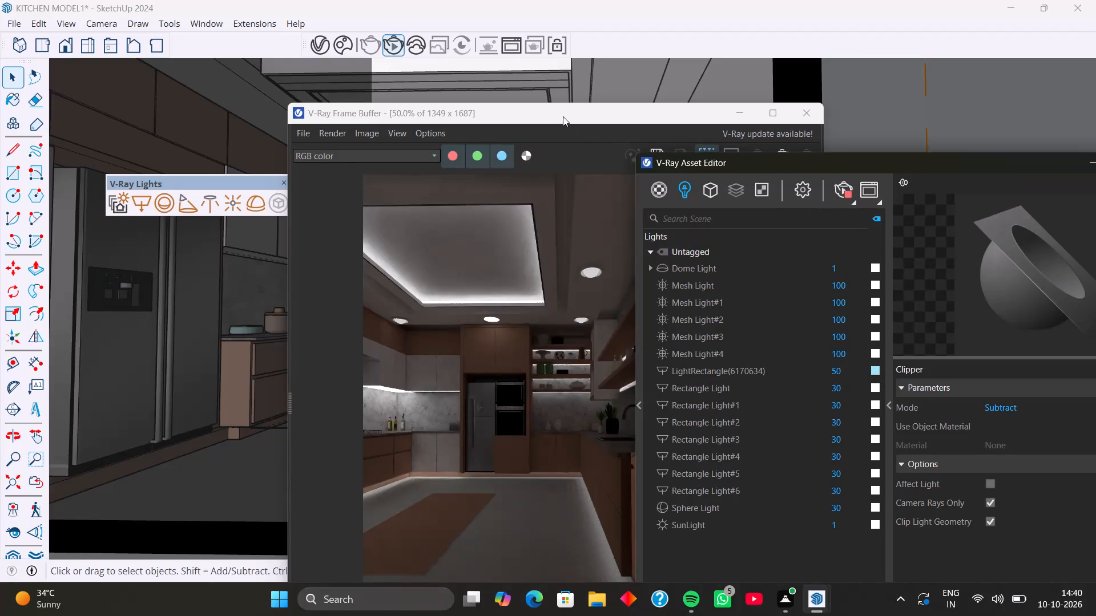
pyautogui.moveTo(807, 165); pyautogui.dragTo(546, 44)
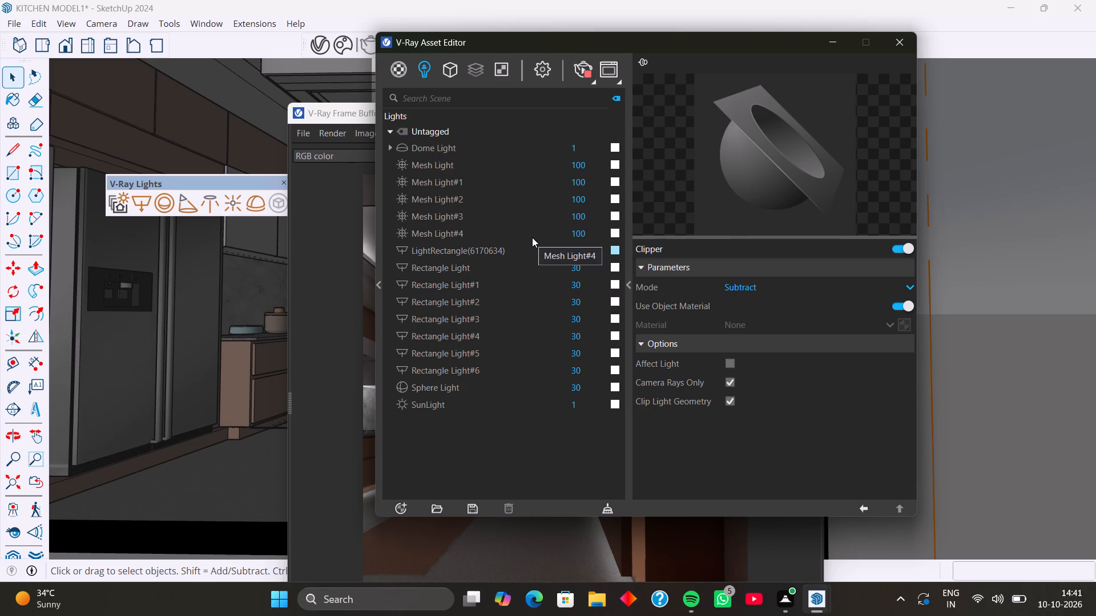
pyautogui.click(542, 67)
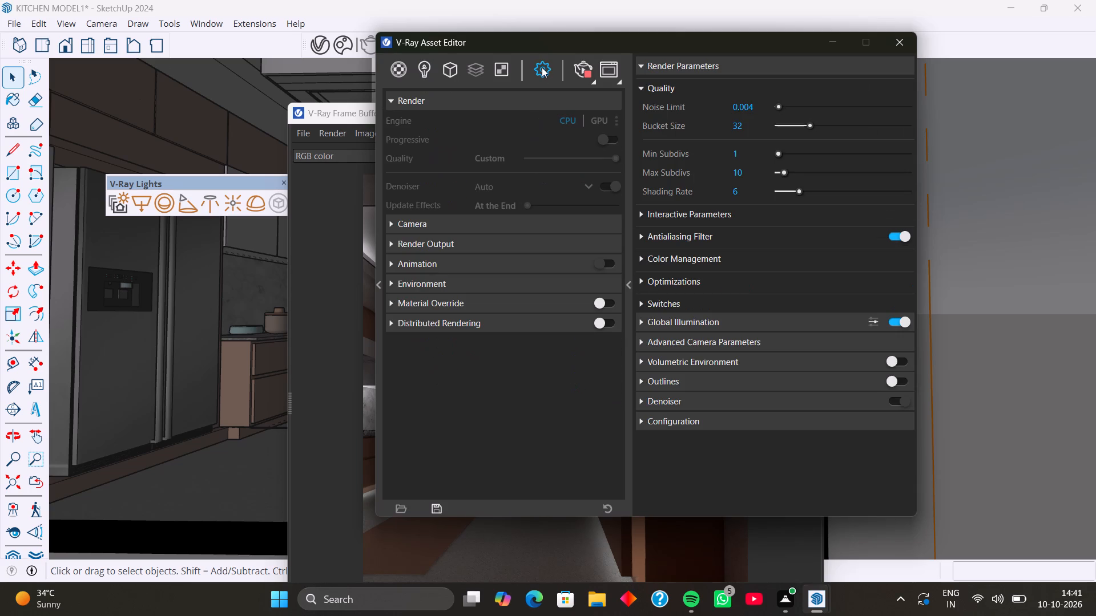
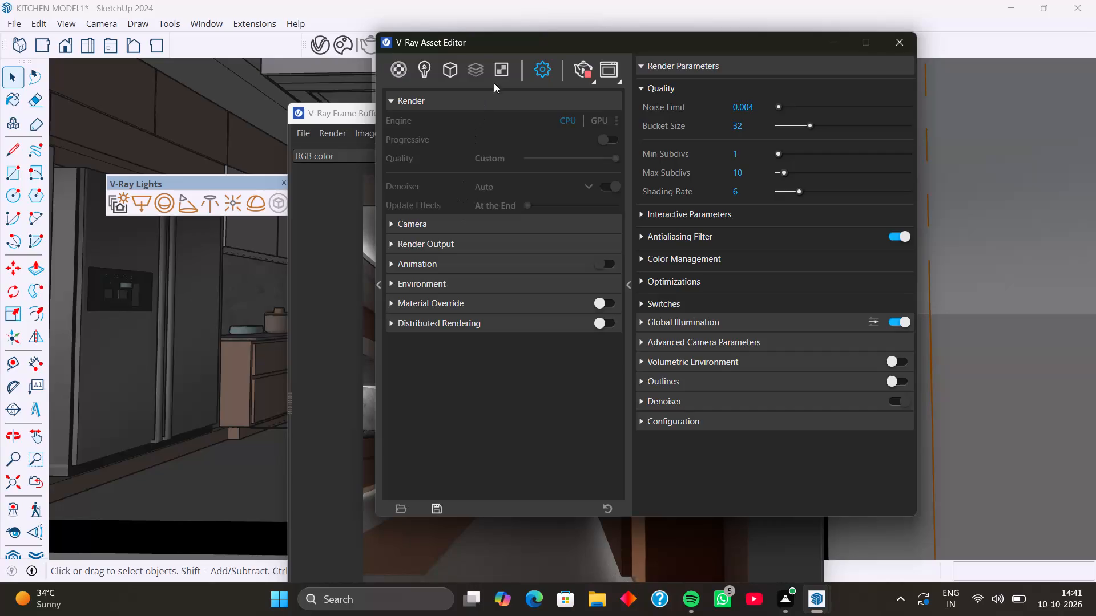
# Add Render ID, Extra Texture and Light Mix render elements to the scene in the V-Ray Asset Editor.
pyautogui.click(504, 65)
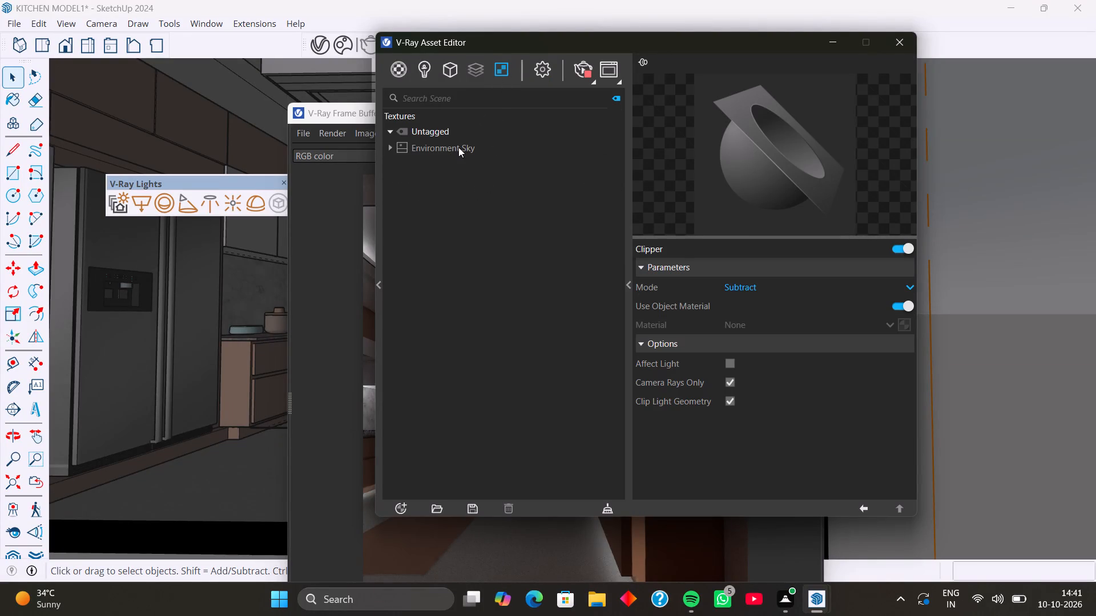
pyautogui.click(484, 69)
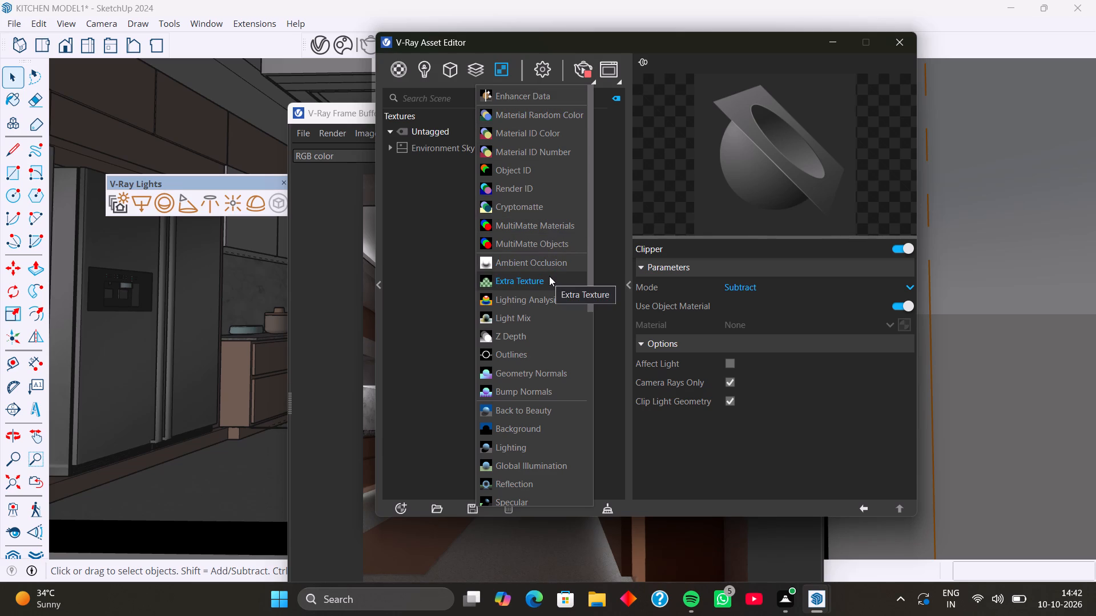
pyautogui.click(535, 188)
pyautogui.click(479, 73)
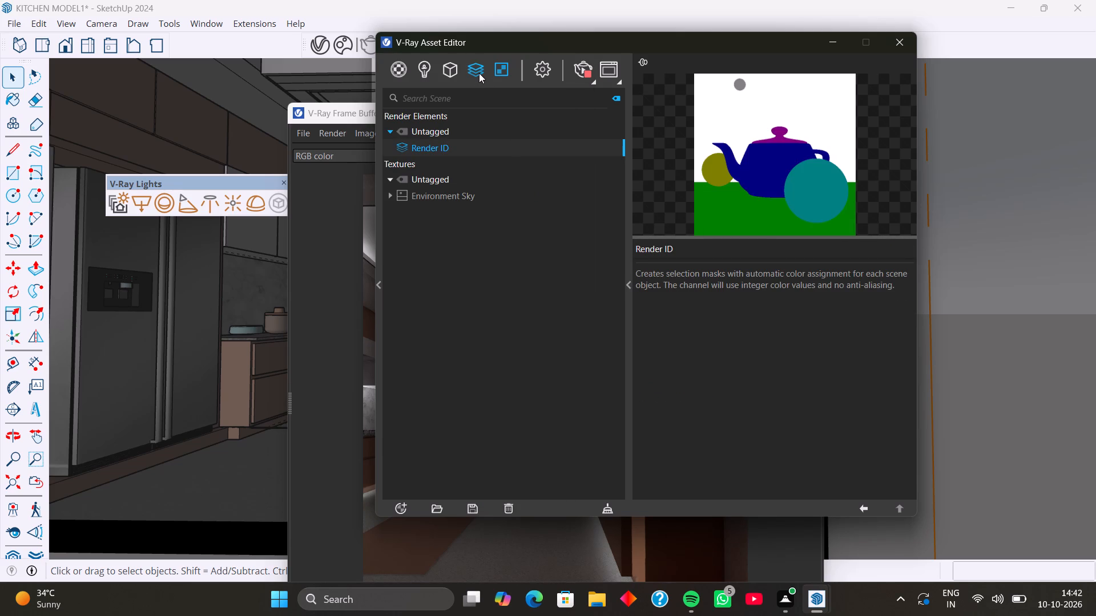
pyautogui.click(477, 69)
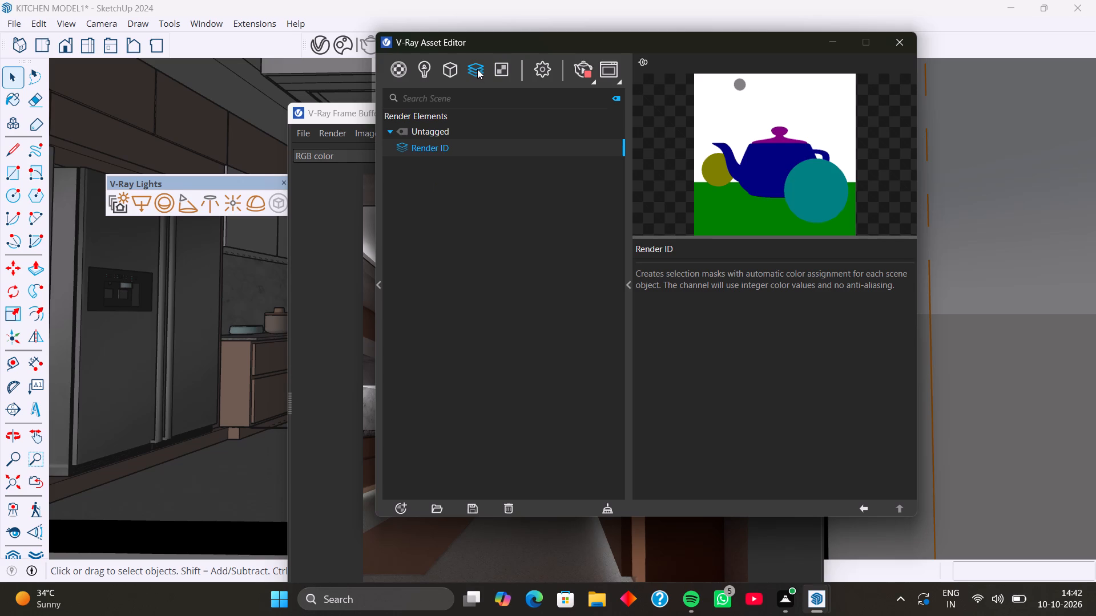
pyautogui.click(477, 69)
pyautogui.rightClick(477, 69)
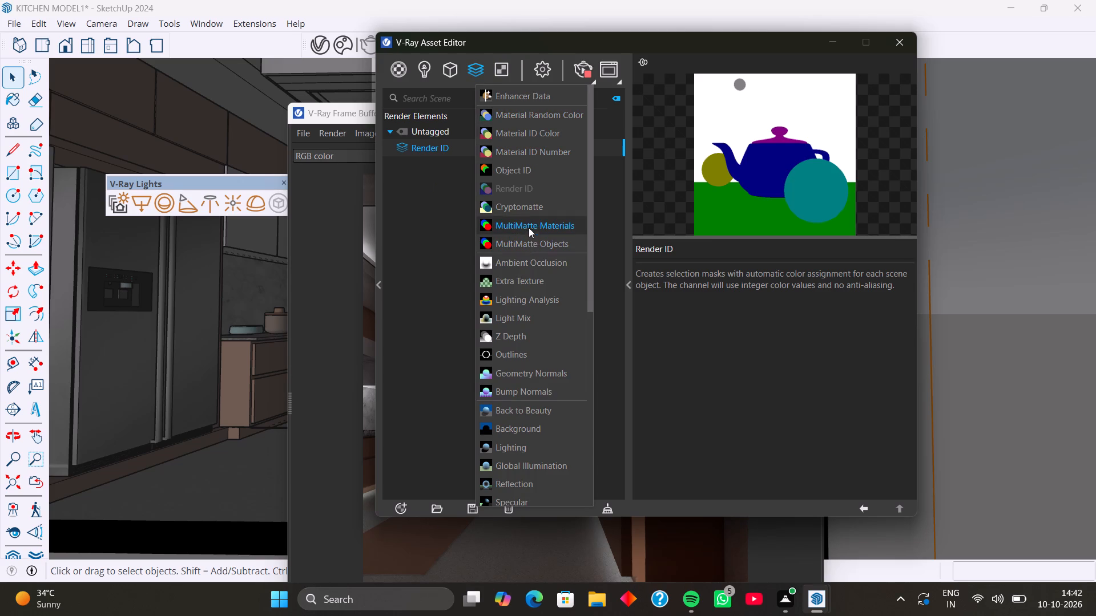
pyautogui.click(535, 280)
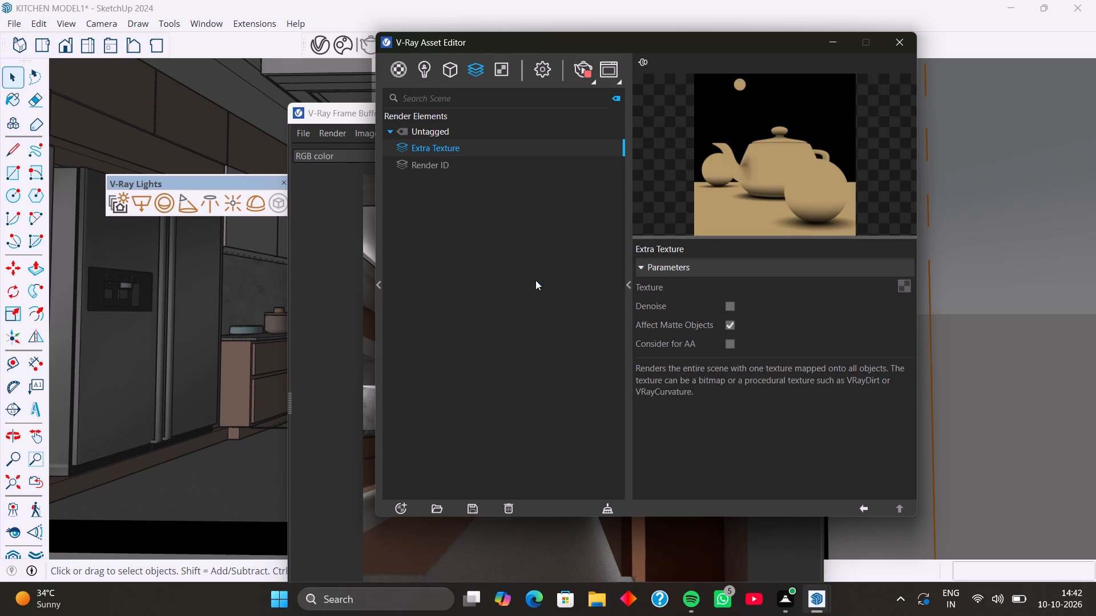
pyautogui.rightClick(474, 72)
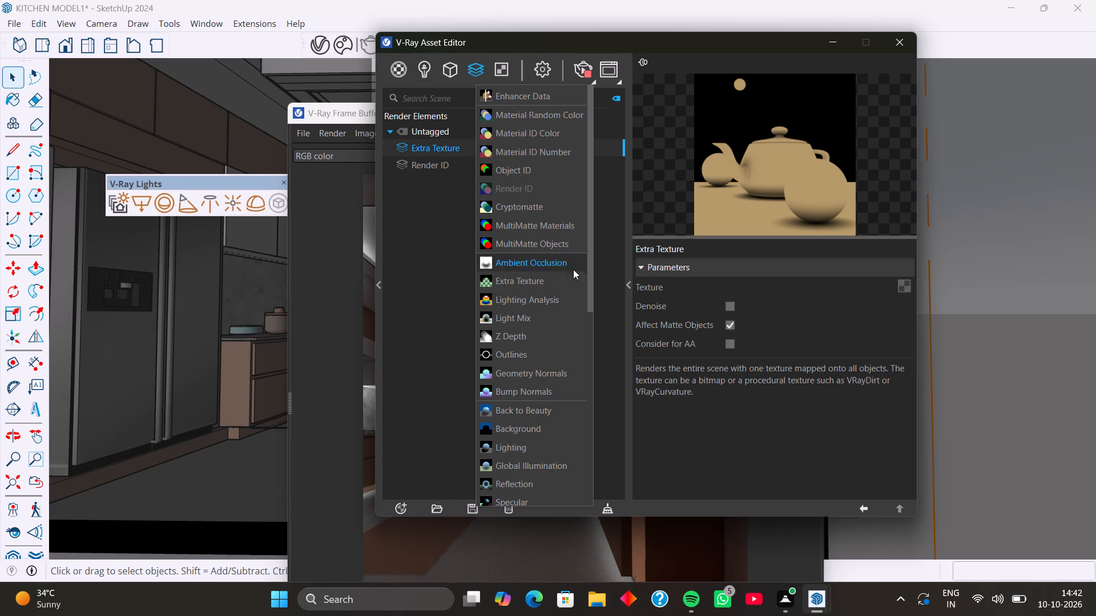
pyautogui.click(535, 319)
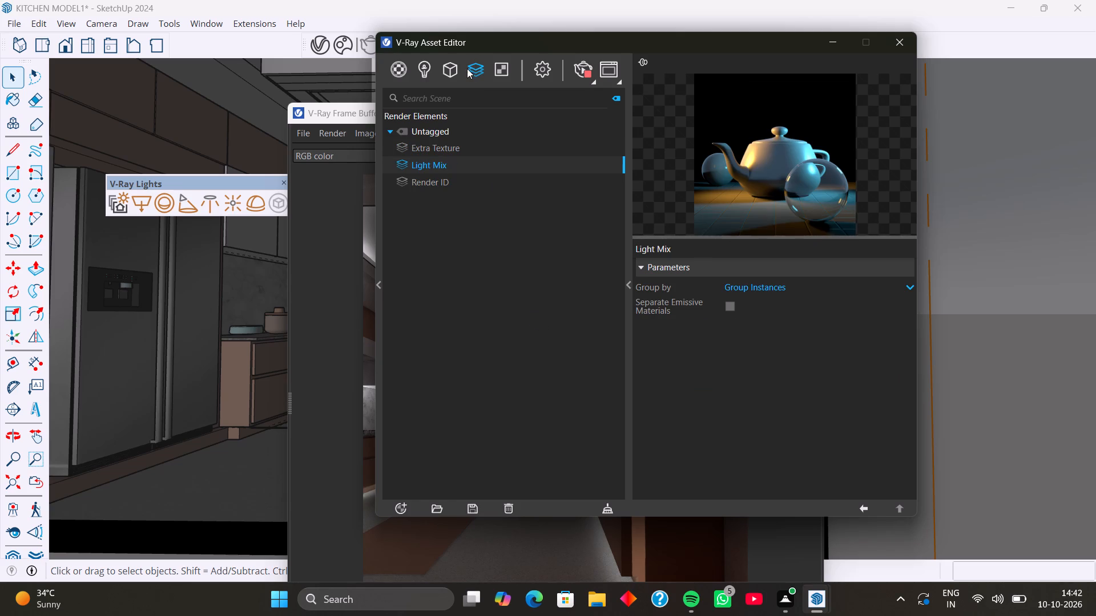
# Add Raw Reflection, Raw Refraction and Raw Total Light to the scene's render elements.
pyautogui.rightClick(476, 68)
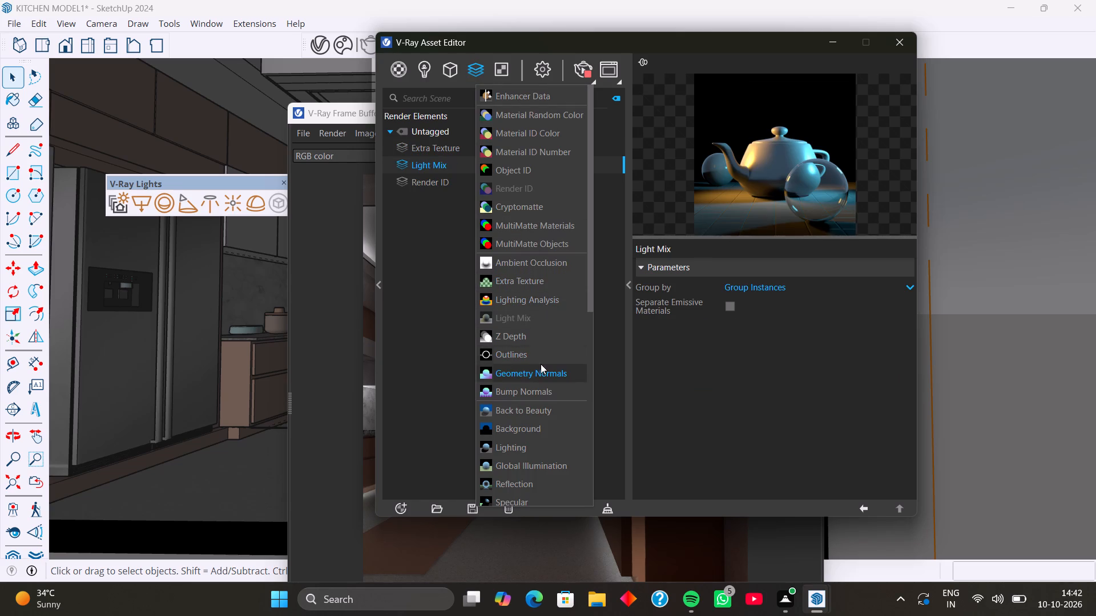
pyautogui.scroll(-2, 537, 439)
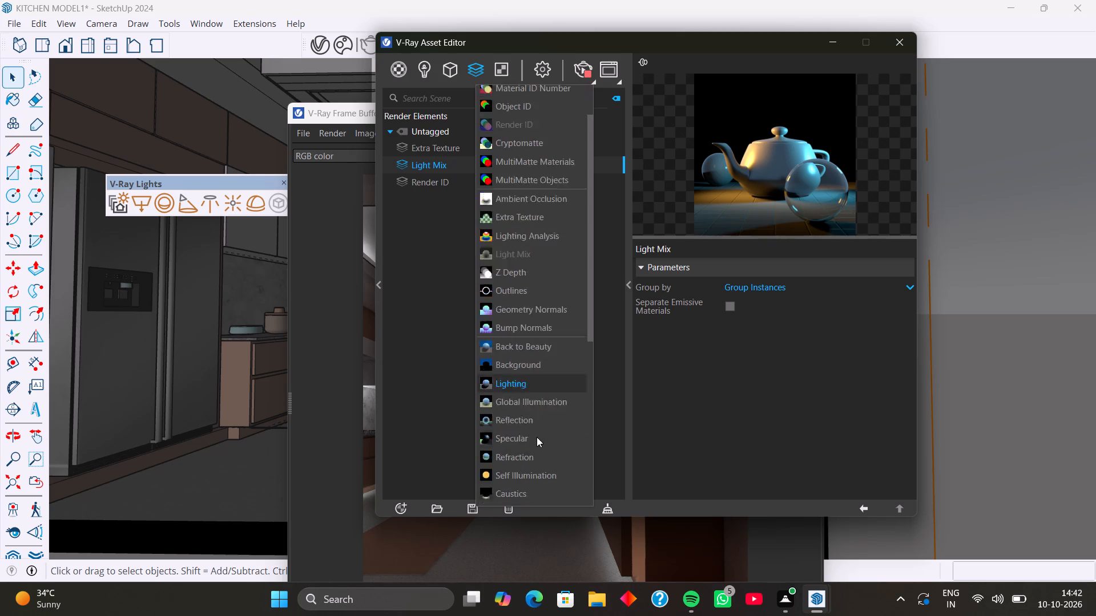
pyautogui.scroll(-1, 537, 437)
pyautogui.scroll(-3, 532, 322)
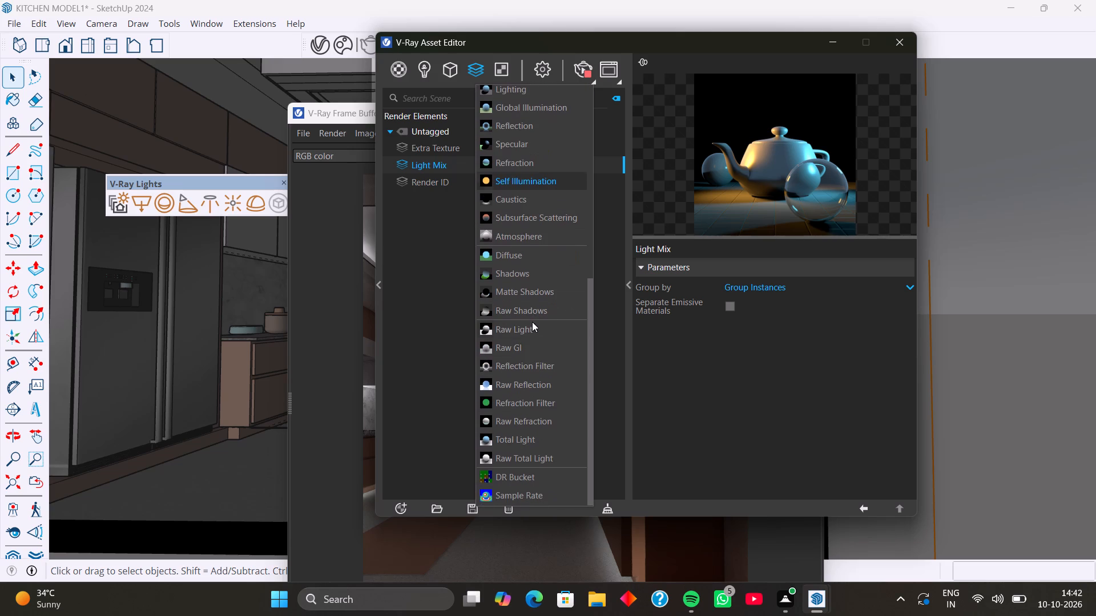
pyautogui.scroll(-1, 530, 345)
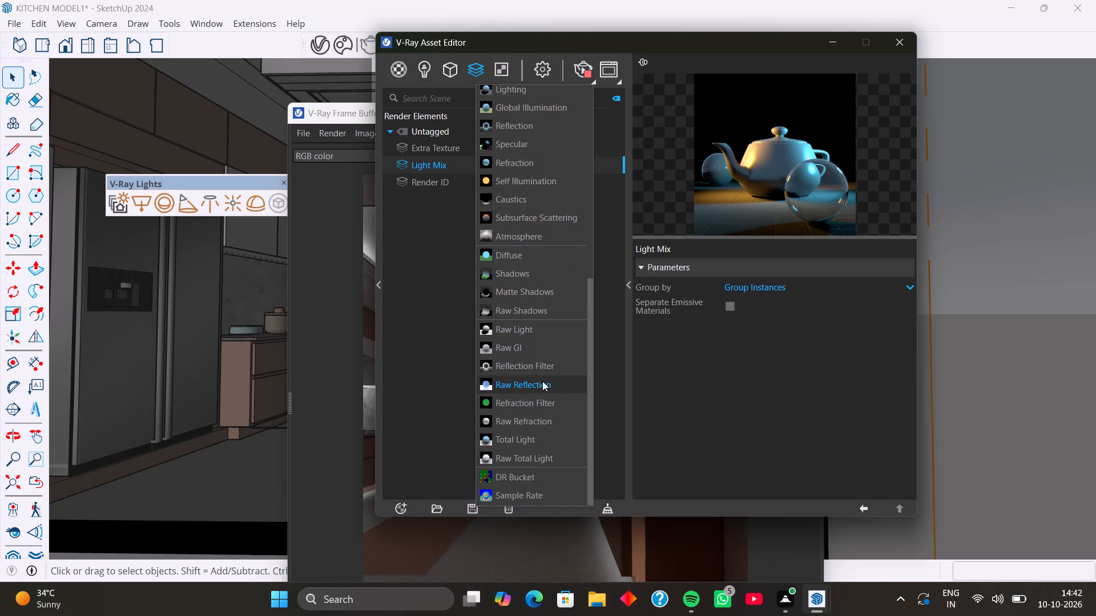
pyautogui.click(543, 382)
pyautogui.rightClick(479, 67)
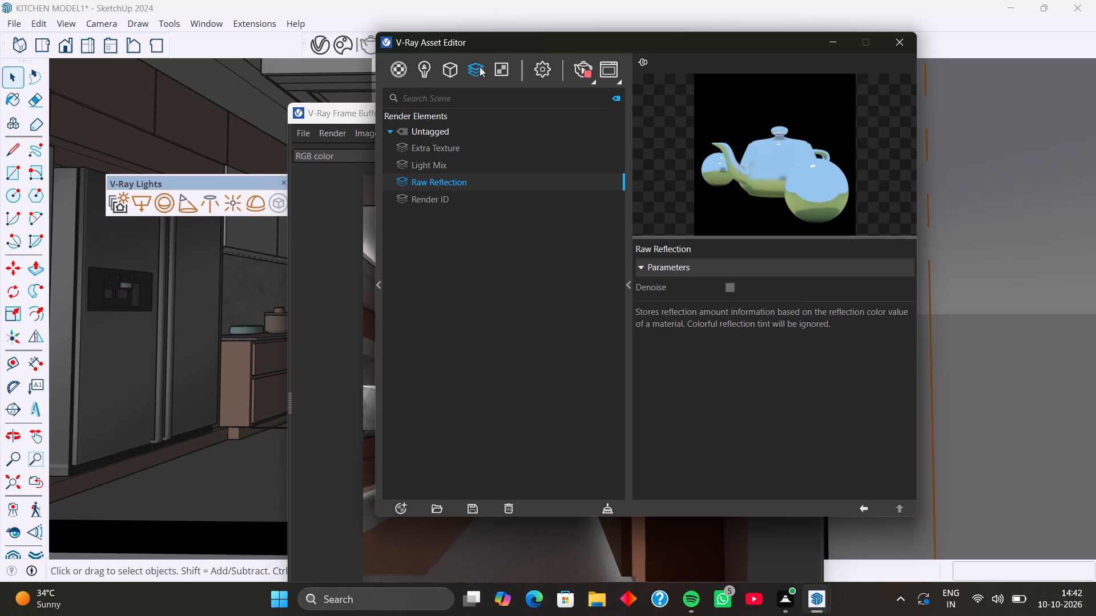
pyautogui.scroll(-13, 526, 378)
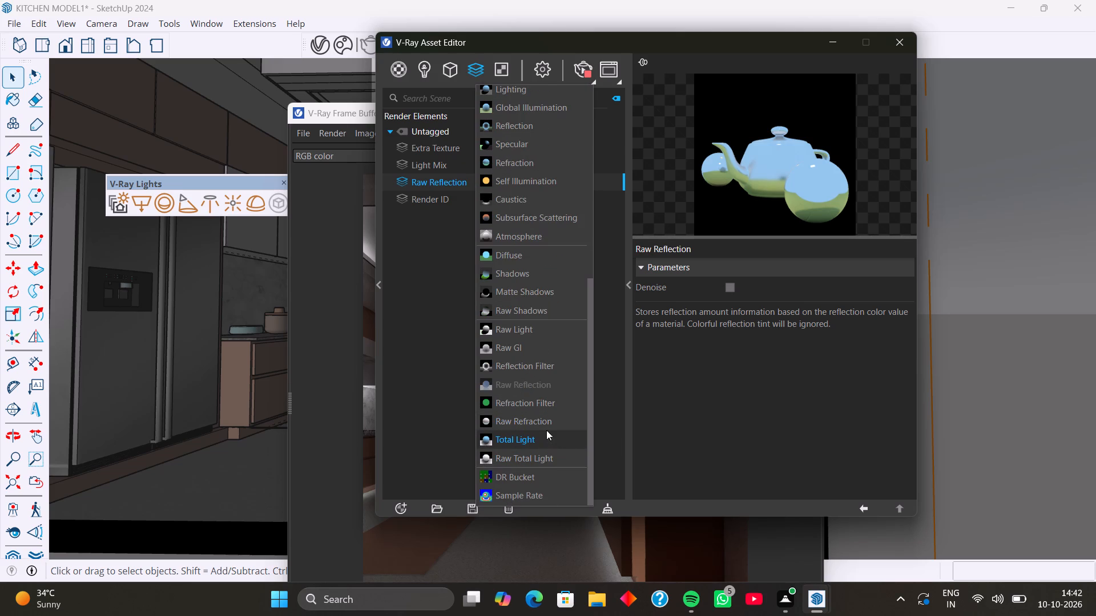
pyautogui.click(546, 428)
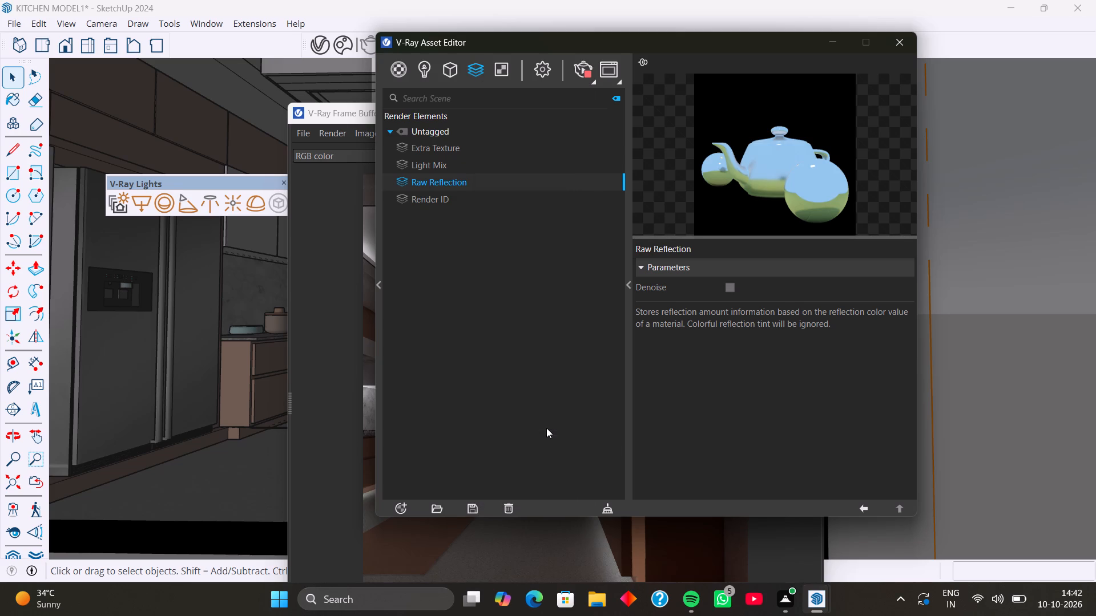
pyautogui.rightClick(474, 68)
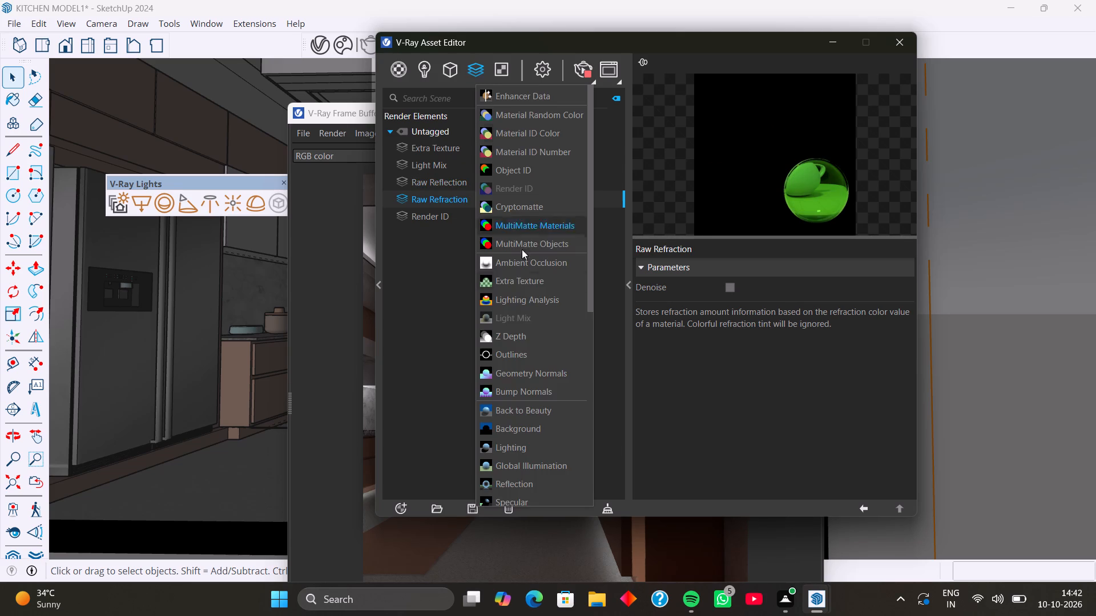
pyautogui.scroll(-7, 534, 327)
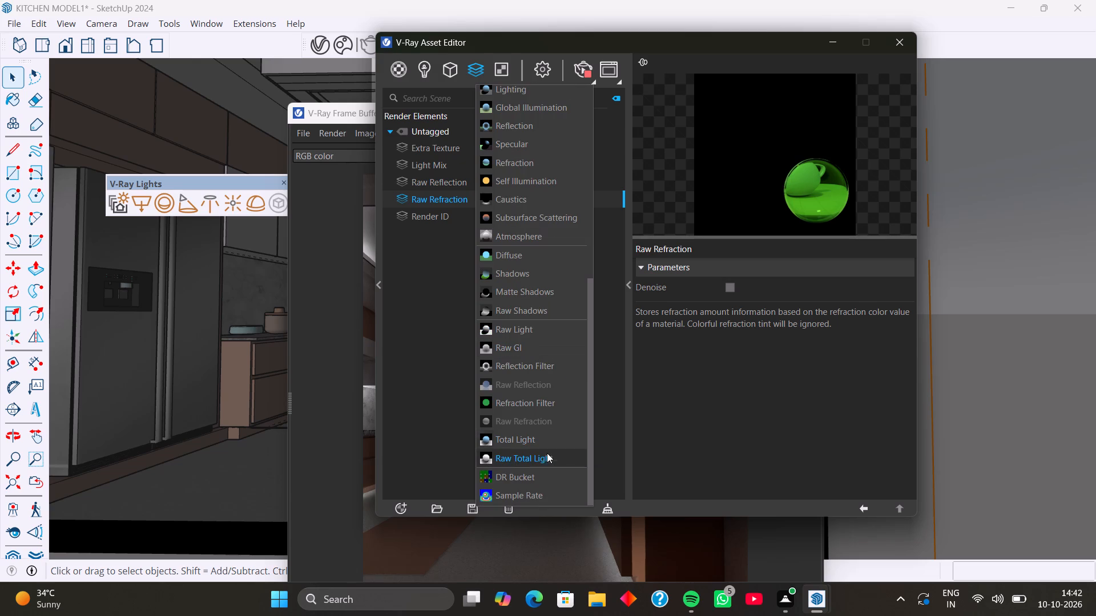
pyautogui.click(547, 459)
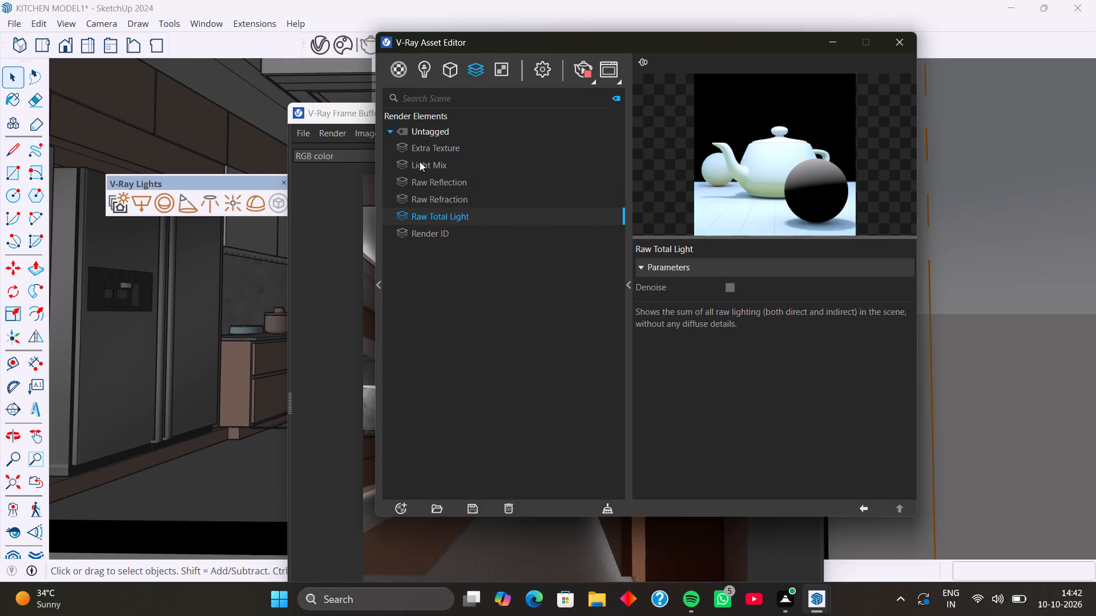
# Look through the remaining render element types and examine the parameters of the Extra Texture element.
pyautogui.rightClick(474, 70)
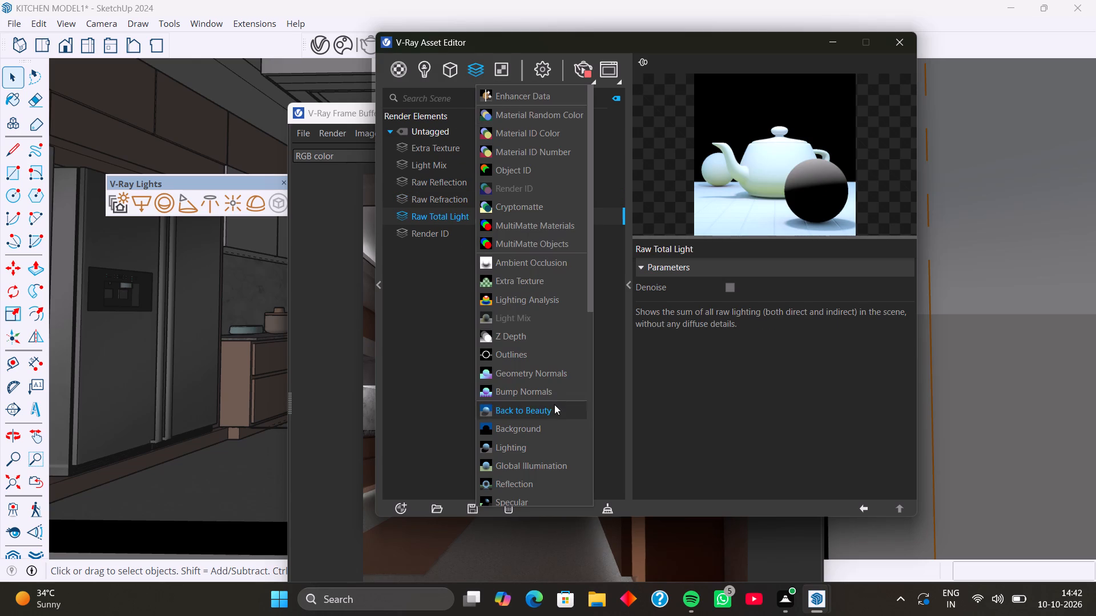
pyautogui.scroll(-13, 554, 404)
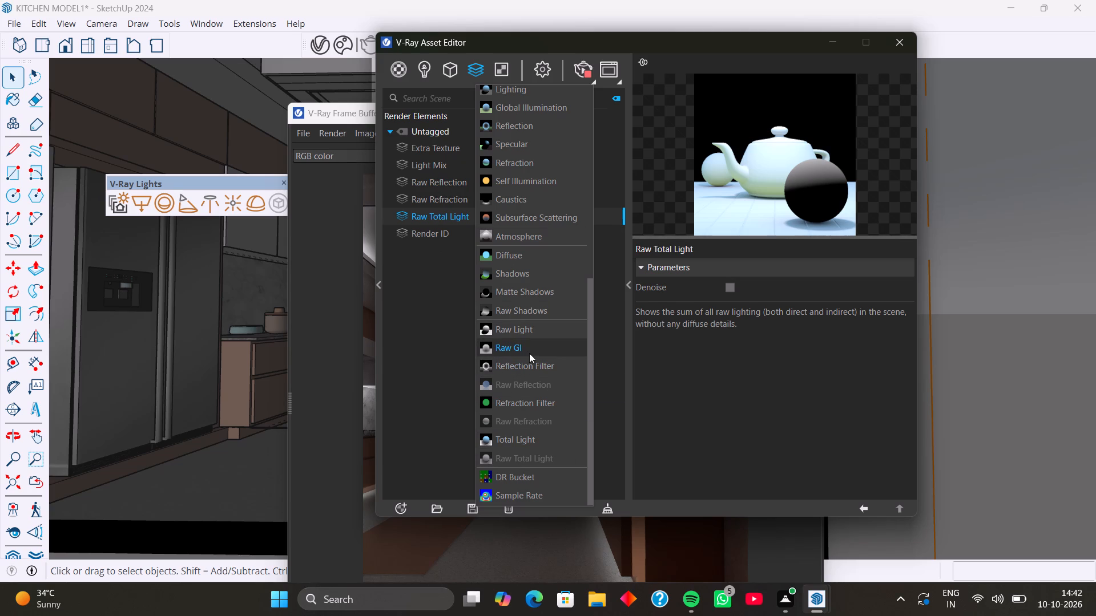
pyautogui.scroll(-3, 529, 352)
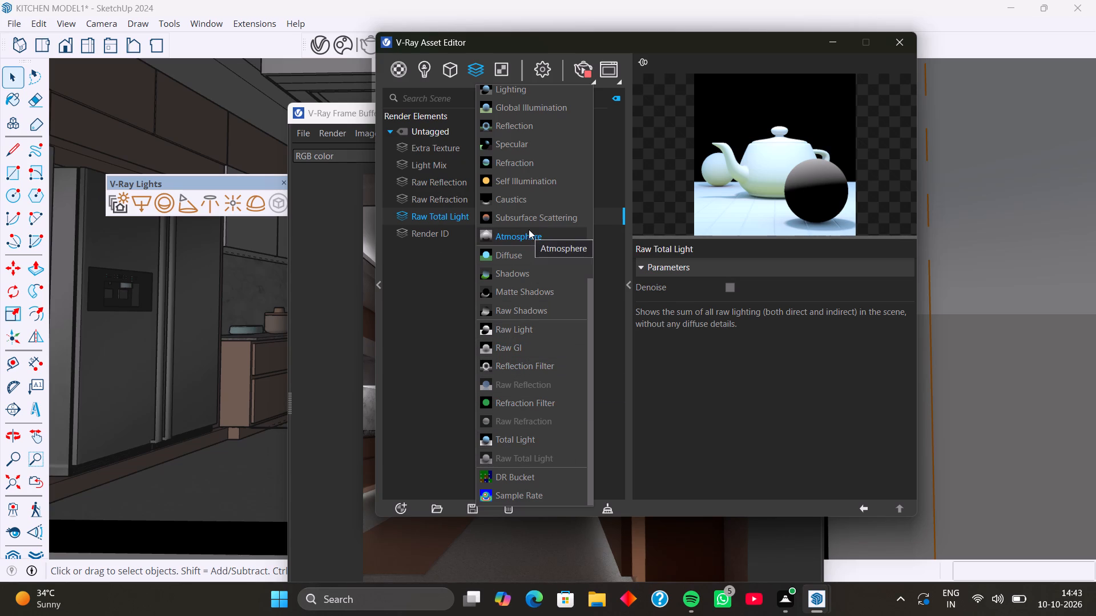
pyautogui.scroll(1, 529, 229)
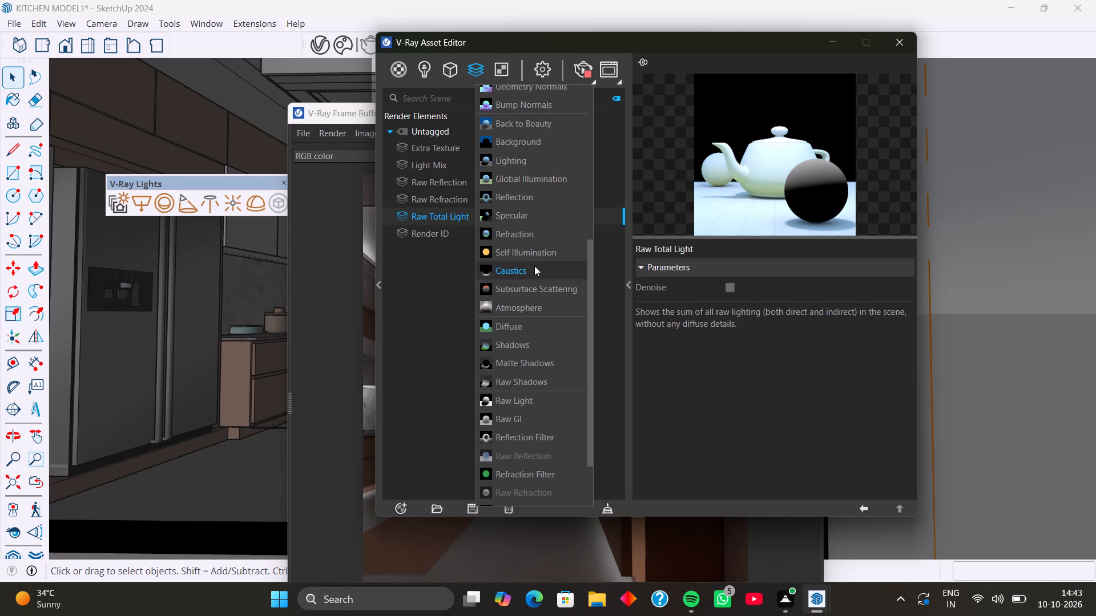
pyautogui.scroll(1, 534, 266)
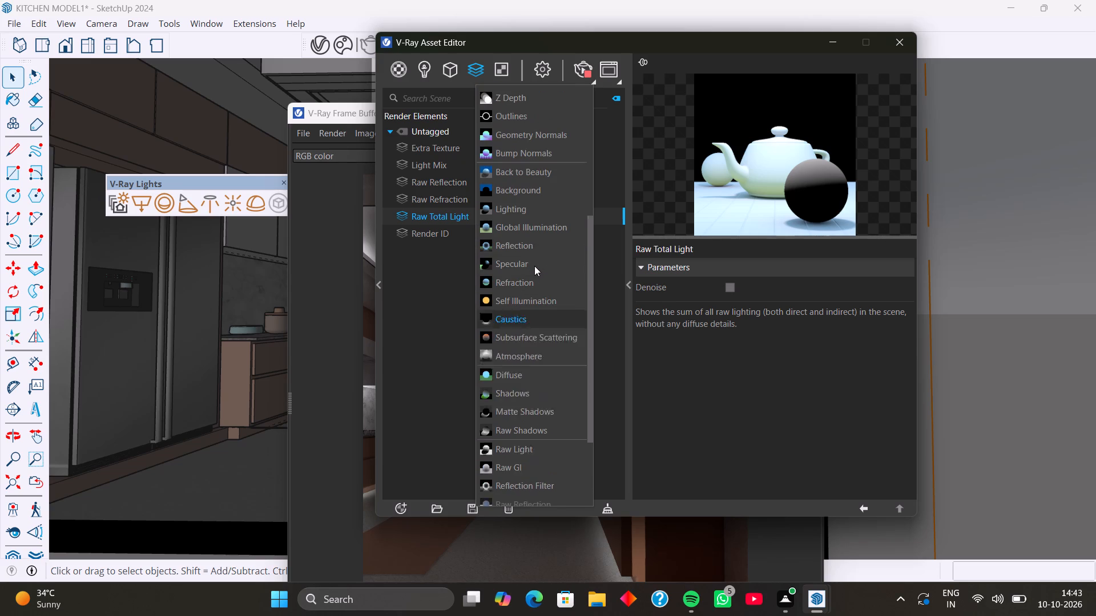
pyautogui.scroll(3, 534, 266)
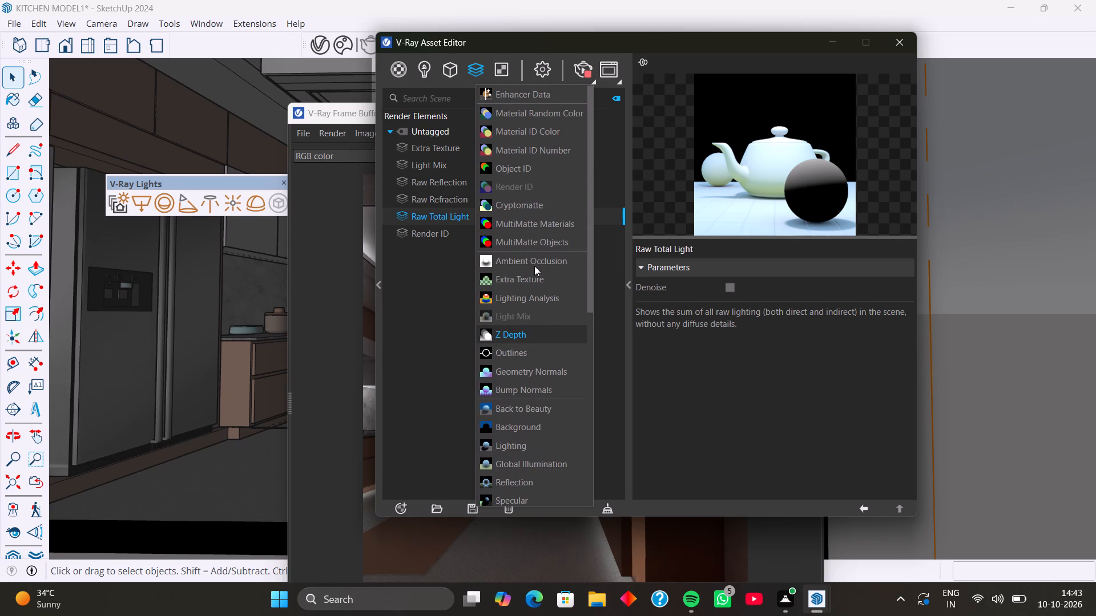
pyautogui.scroll(1, 534, 266)
pyautogui.scroll(3, 522, 139)
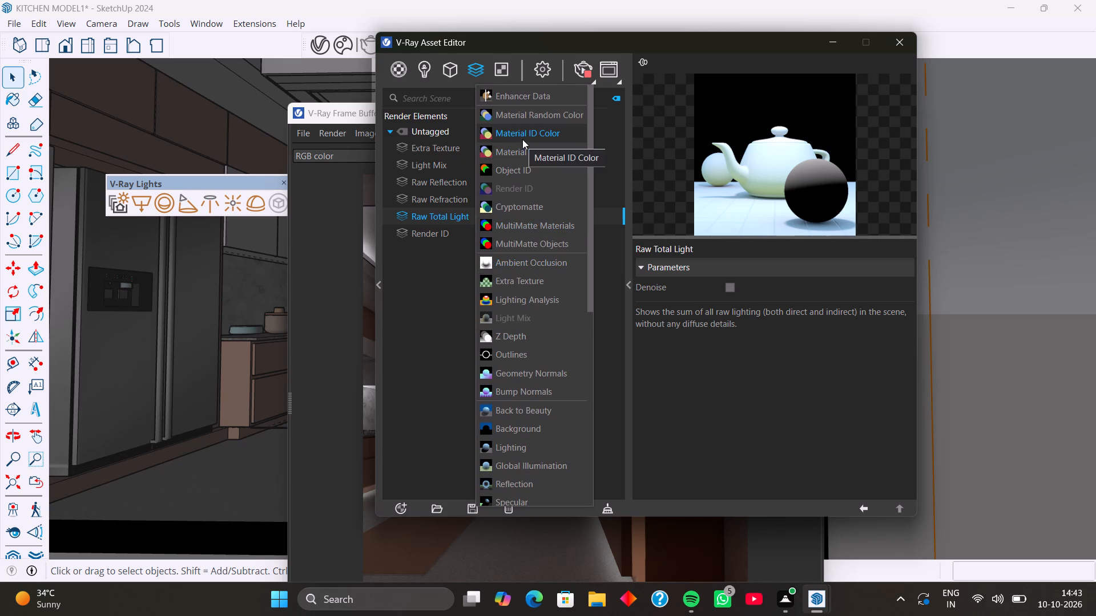
pyautogui.click(547, 71)
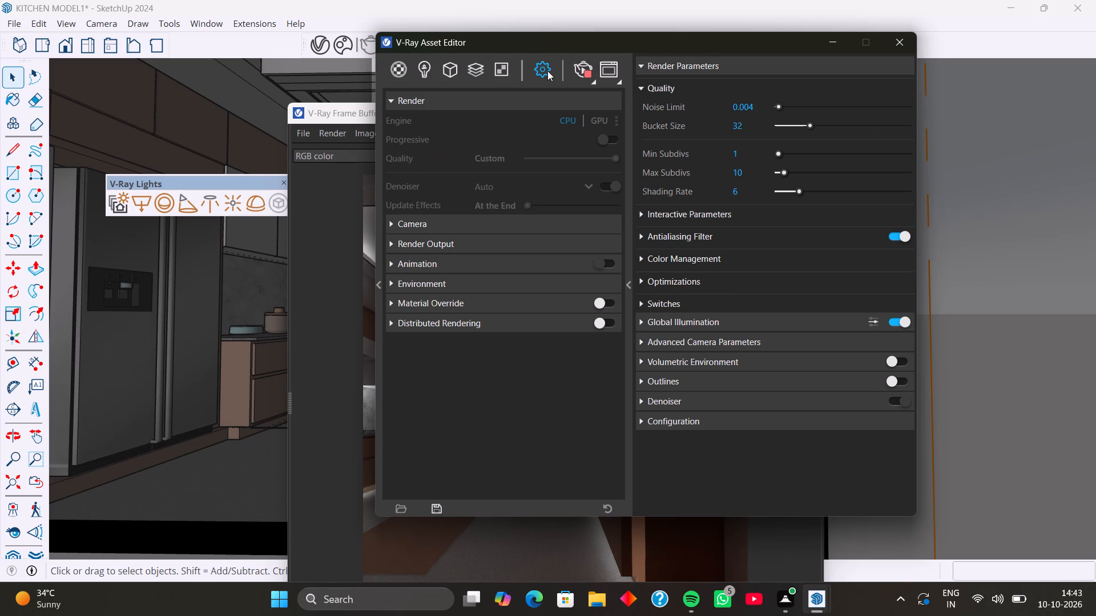
pyautogui.click(474, 76)
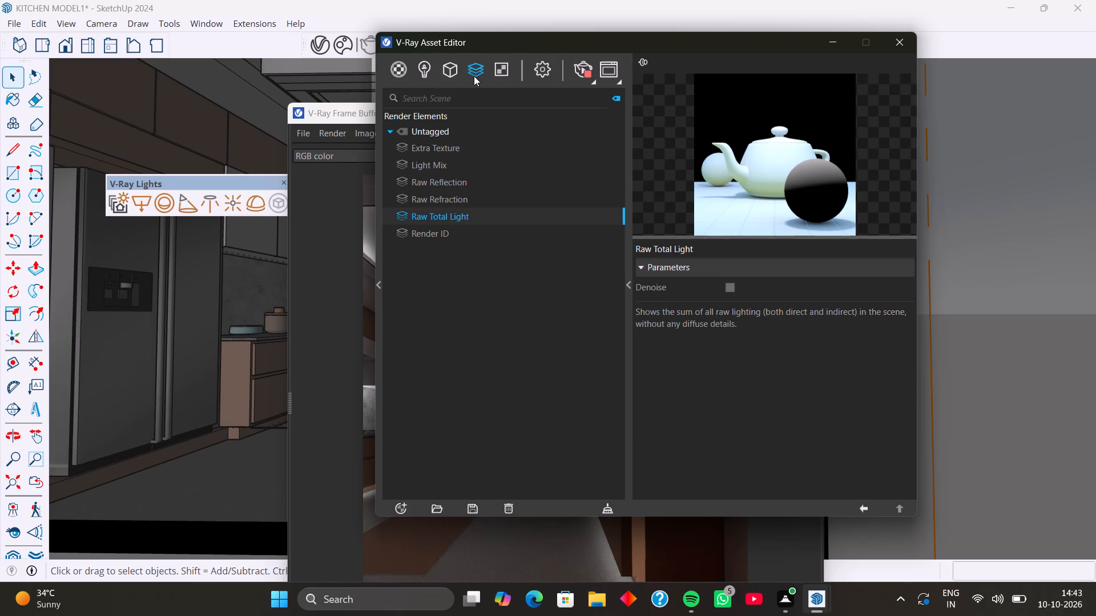
pyautogui.click(478, 151)
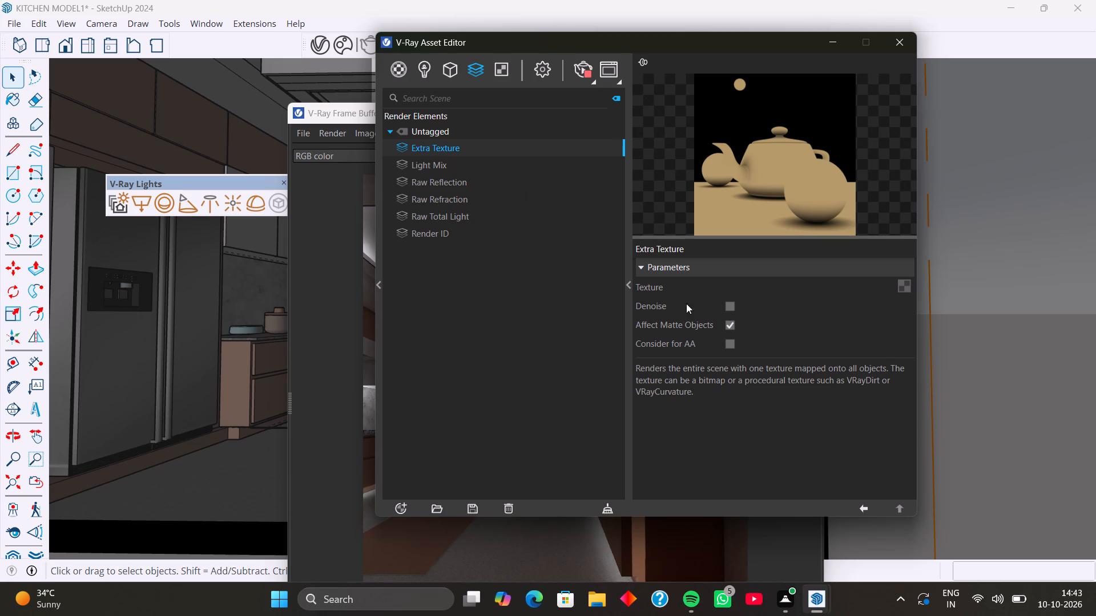
# Bring the frame buffer forward and reframe the model view from farther back, centring the whole sectioned kitchen in the interactive render.
pyautogui.click(342, 113)
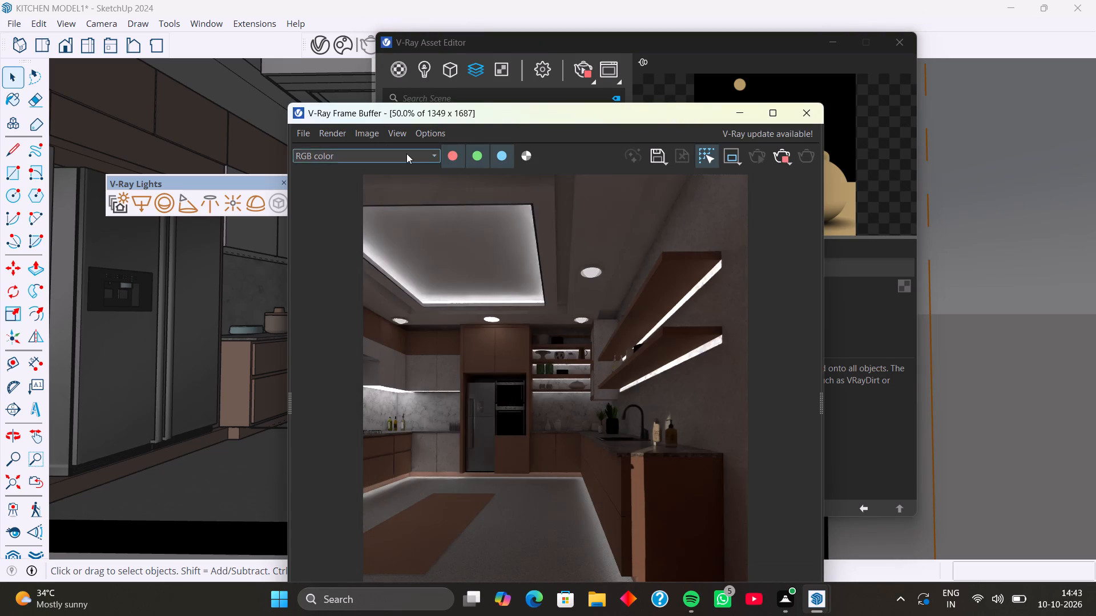
pyautogui.moveTo(561, 108); pyautogui.dragTo(578, 34)
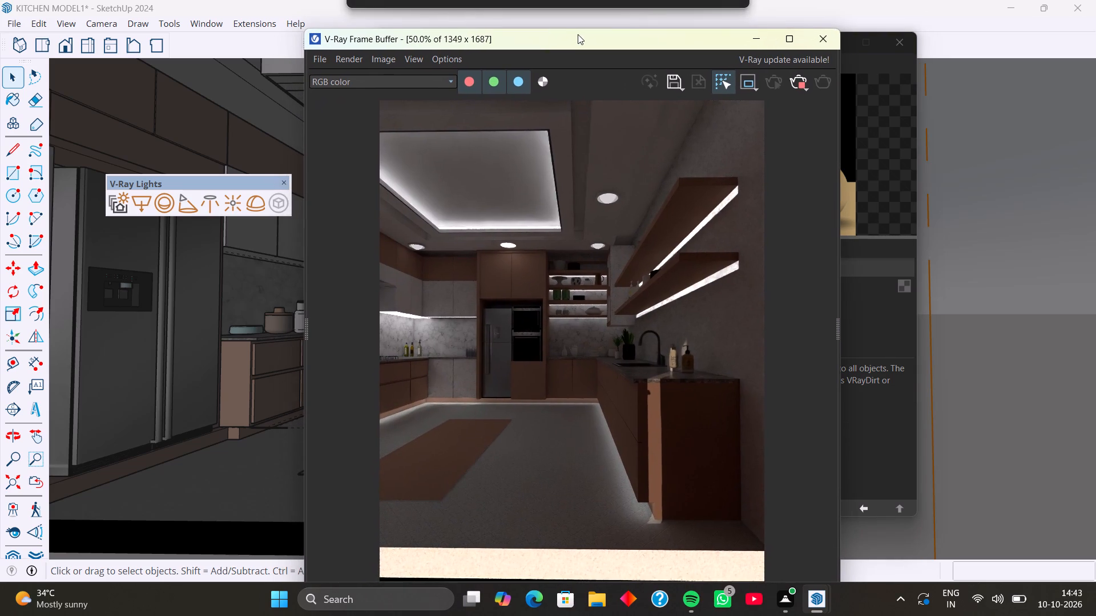
pyautogui.scroll(-1, 667, 350)
pyautogui.scroll(-2, 268, 329)
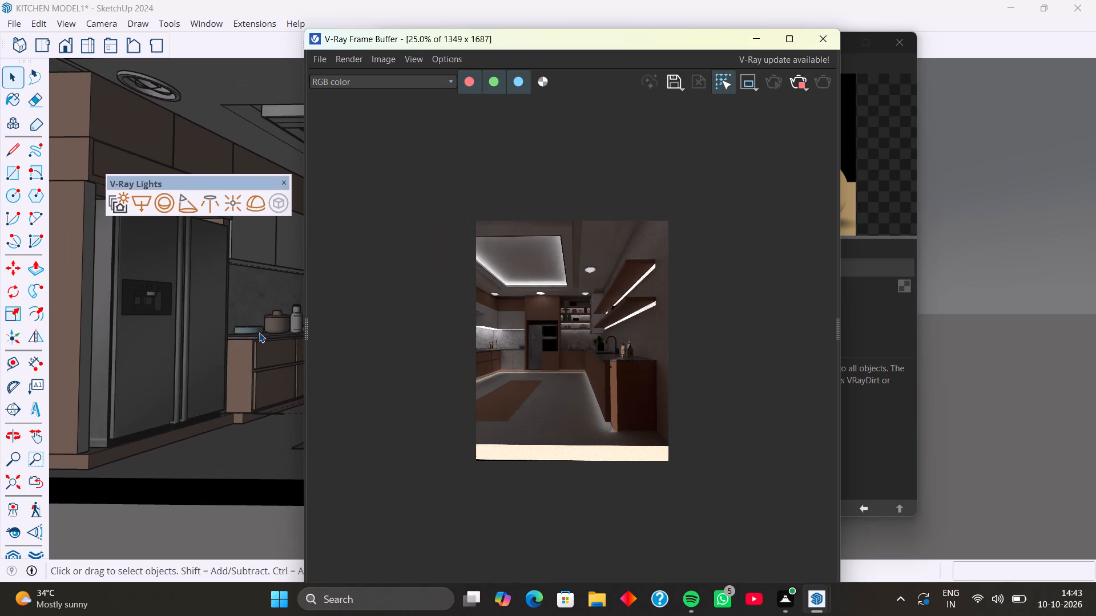
pyautogui.scroll(-4, 259, 333)
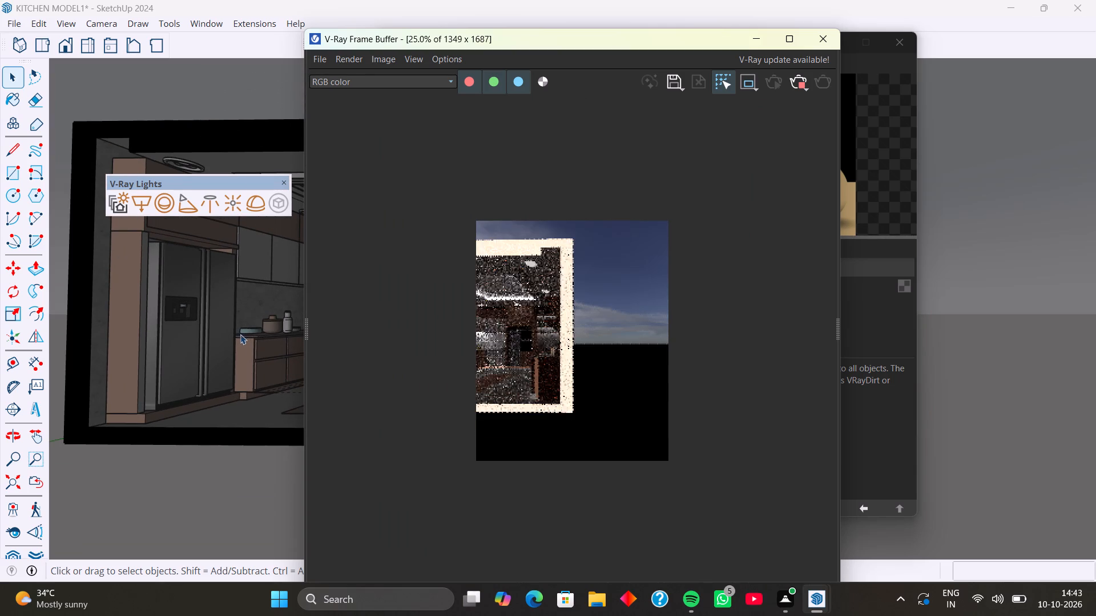
pyautogui.scroll(-1, 238, 335)
pyautogui.keyDown('shift'); pyautogui.moveTo(200, 329); pyautogui.dragTo(239, 331, button='middle'); pyautogui.keyUp('shift')
pyautogui.keyDown('shift'); pyautogui.moveTo(187, 319); pyautogui.dragTo(308, 331, button='middle'); pyautogui.keyUp('shift')
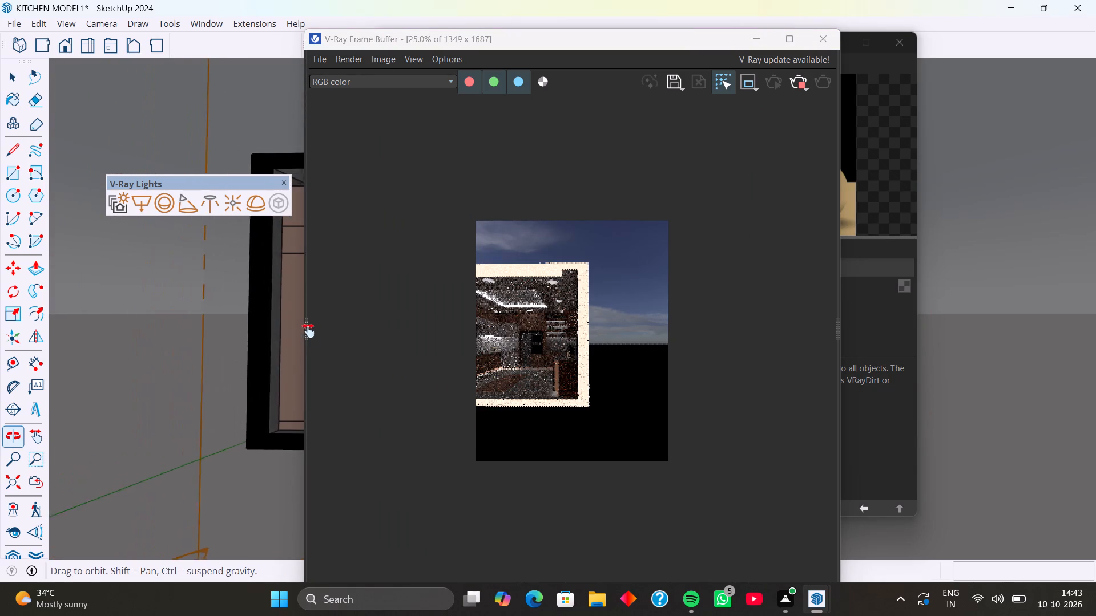
pyautogui.keyDown('shift'); pyautogui.moveTo(308, 331); pyautogui.dragTo(389, 335, button='middle'); pyautogui.keyUp('shift')
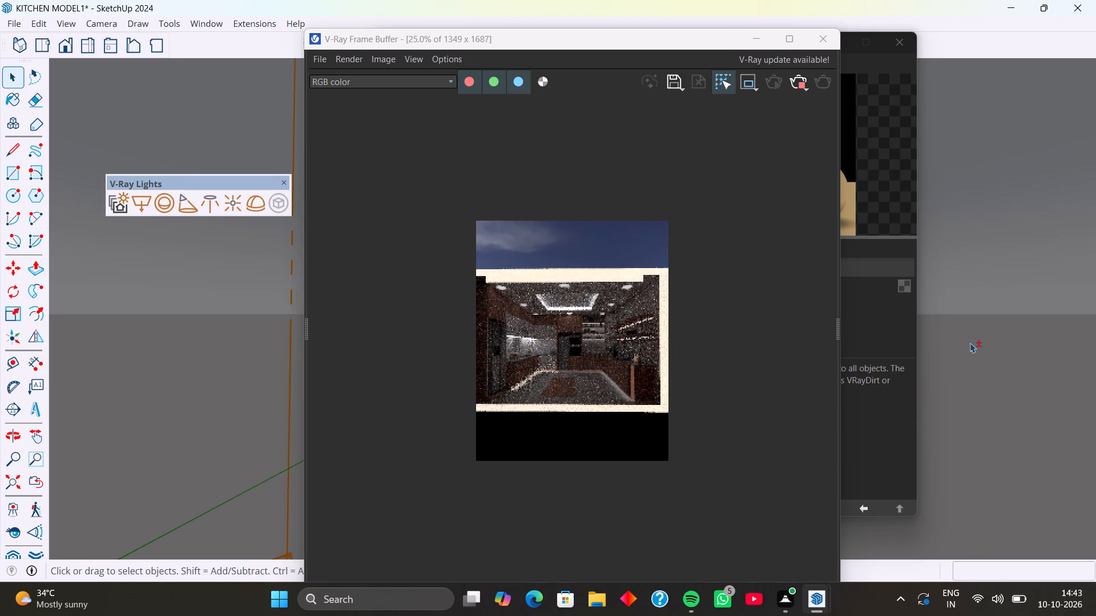
pyautogui.keyDown('shift'); pyautogui.moveTo(966, 352); pyautogui.dragTo(982, 353, button='middle'); pyautogui.keyUp('shift')
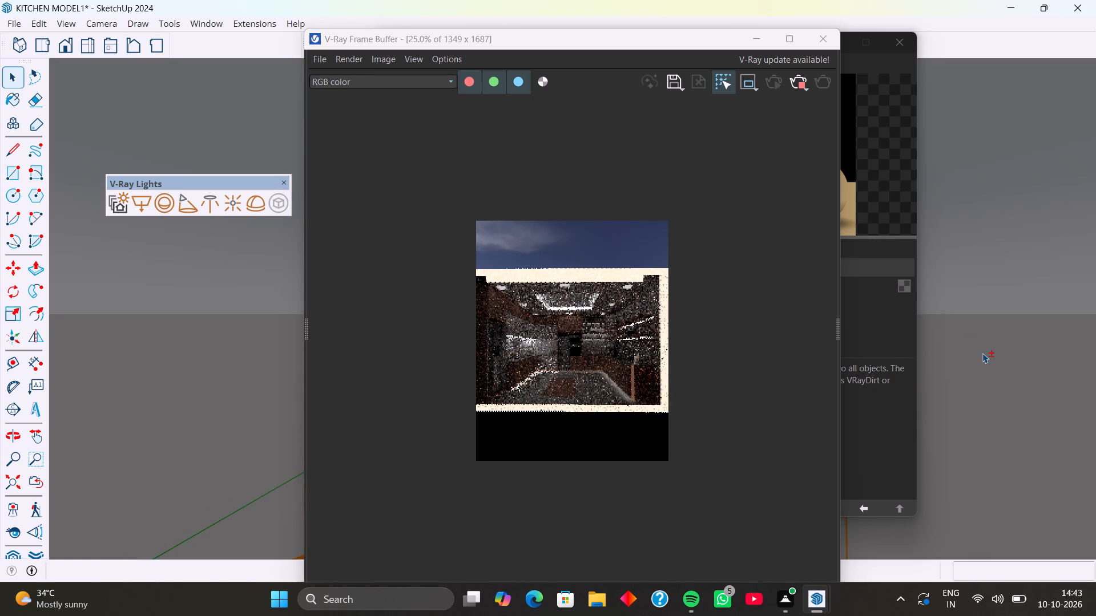
pyautogui.scroll(1, 982, 353)
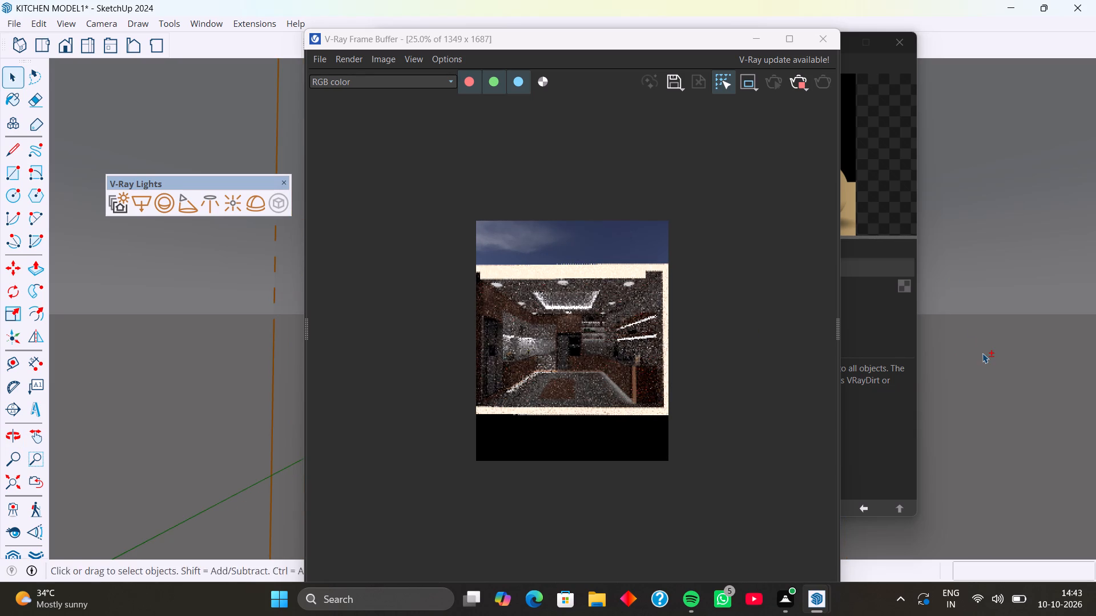
pyautogui.keyDown('shift'); pyautogui.moveTo(982, 353); pyautogui.dragTo(993, 353, button='middle'); pyautogui.keyUp('shift')
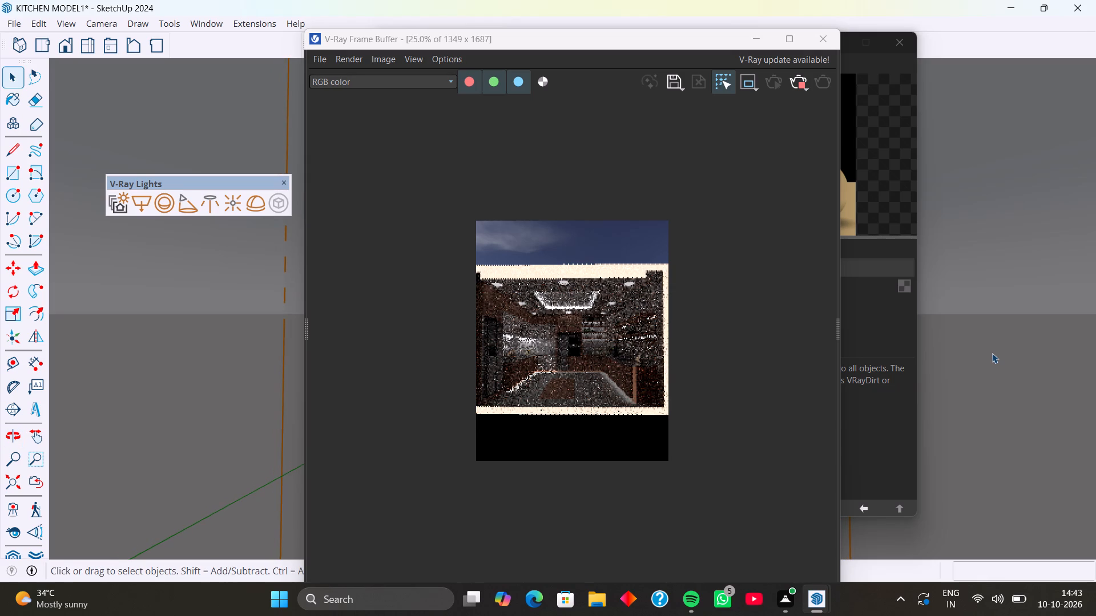
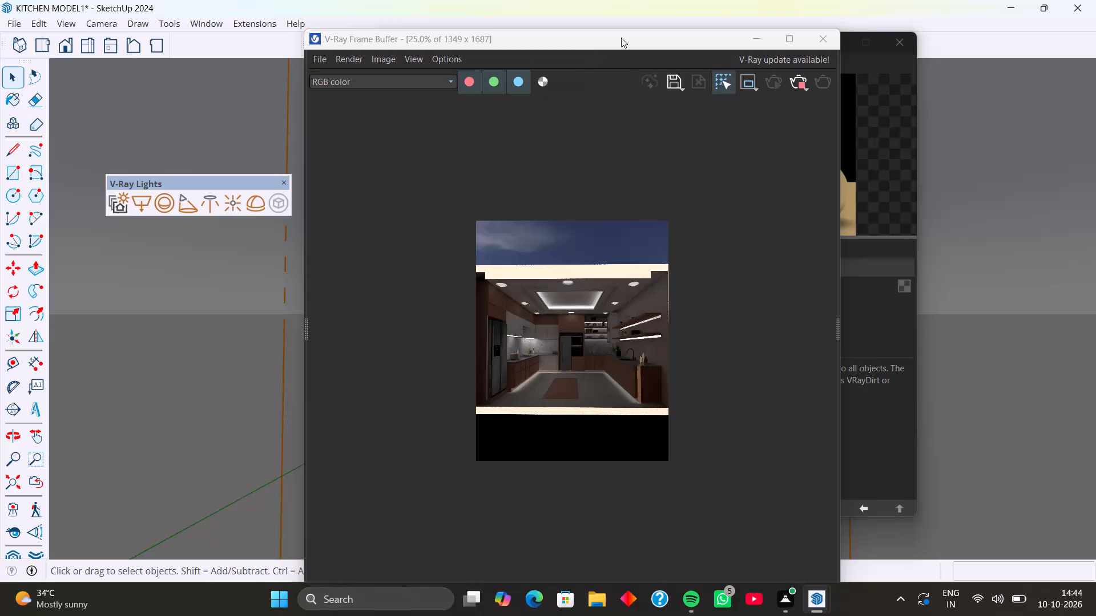
# Move the frame buffer clear of the model, enlarge its image to 50%, and bring the camera slightly closer to the sectioned kitchen.
pyautogui.moveTo(623, 43); pyautogui.dragTo(651, 34)
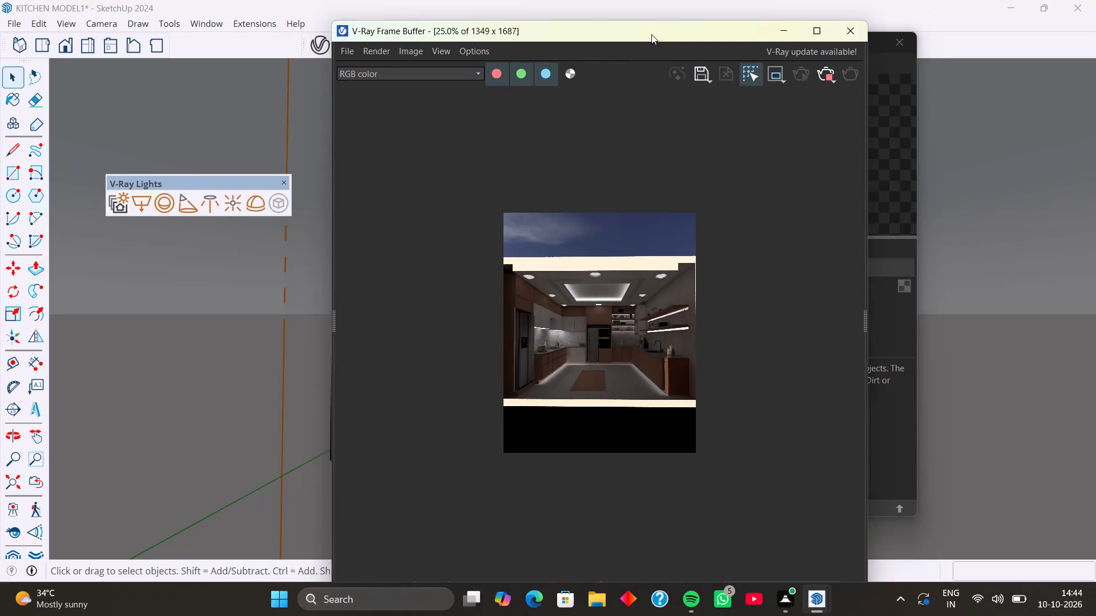
pyautogui.moveTo(651, 34); pyautogui.dragTo(688, 25)
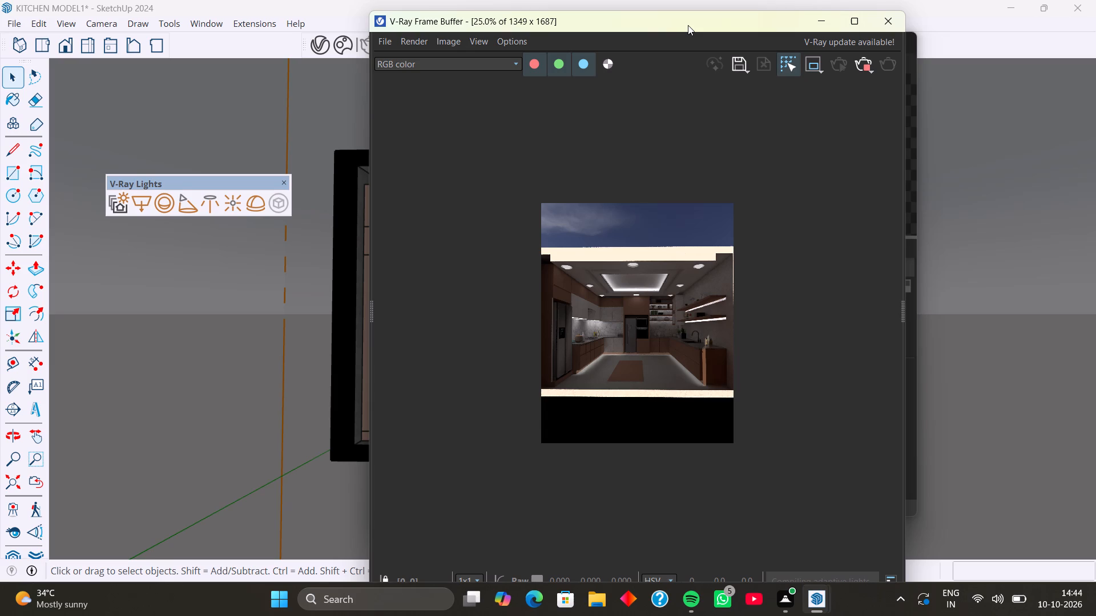
pyautogui.click(690, 25)
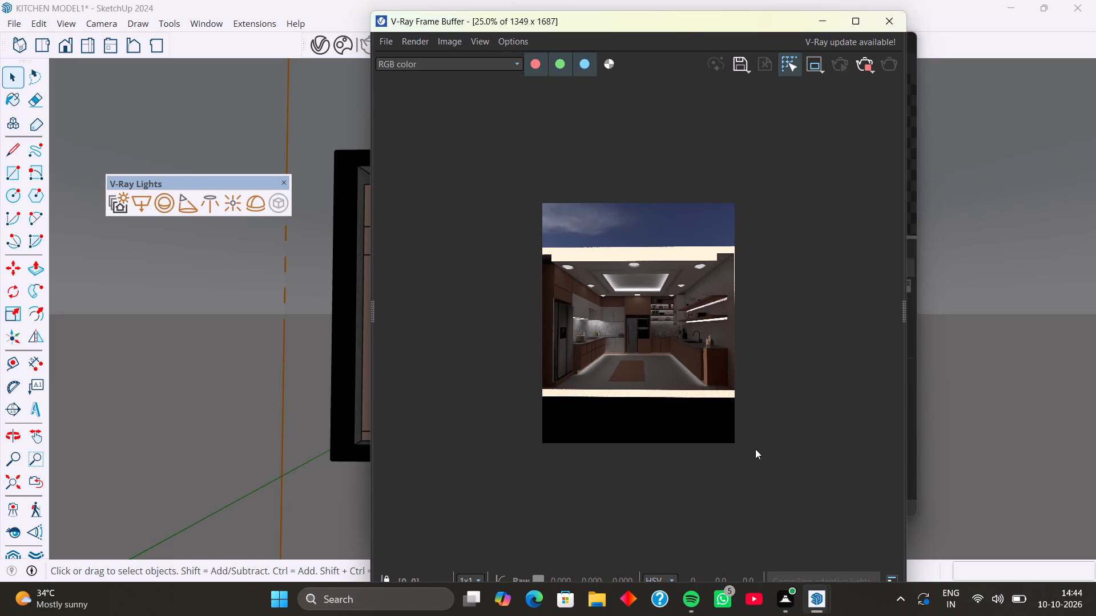
pyautogui.moveTo(784, 26); pyautogui.dragTo(781, 18)
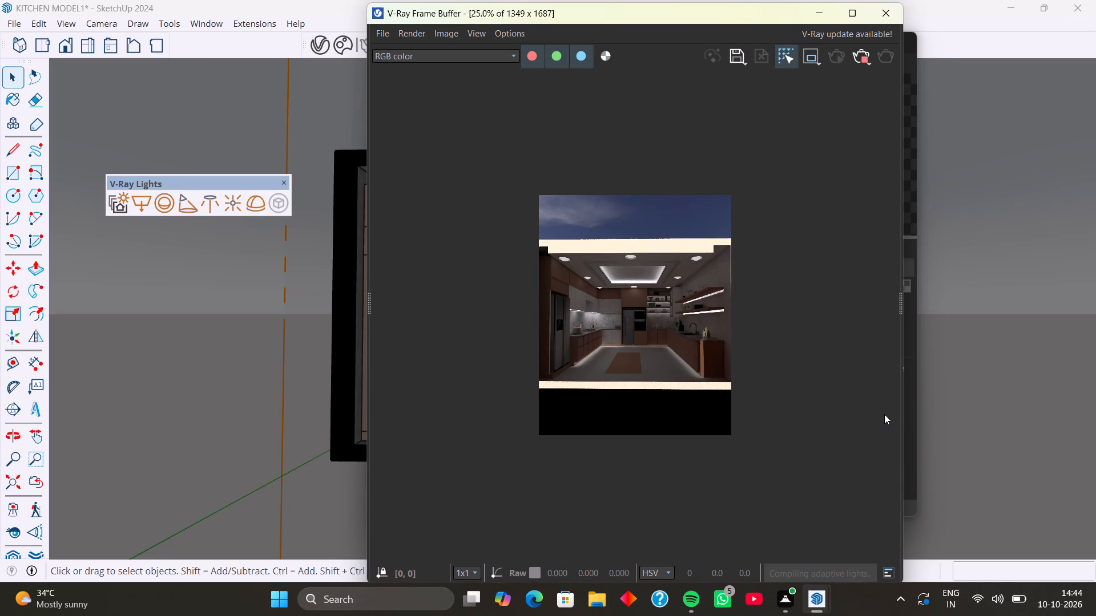
pyautogui.scroll(1, 656, 333)
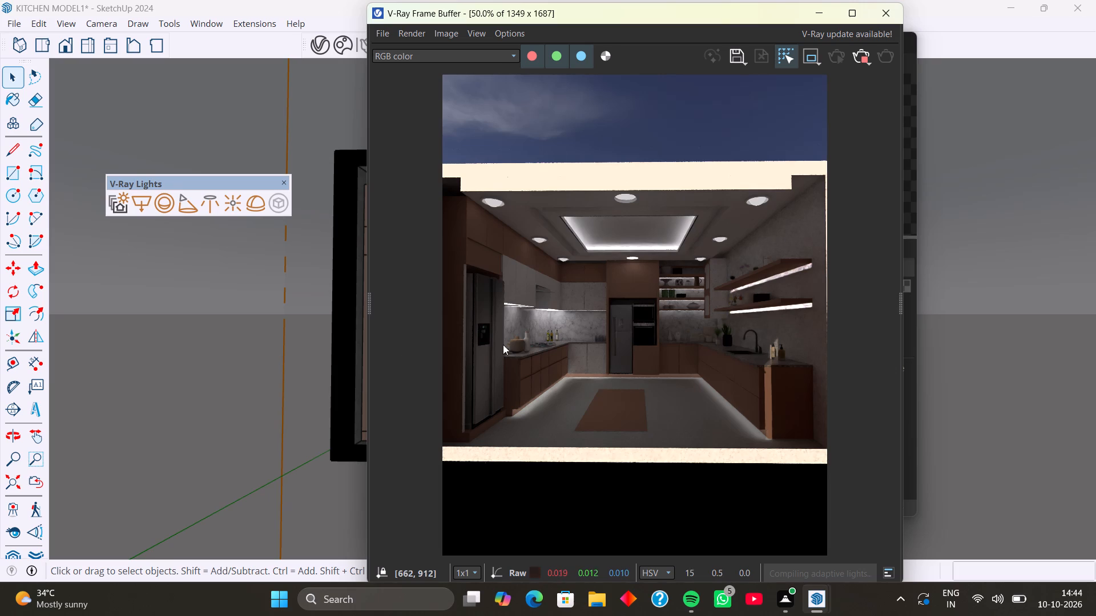
pyautogui.scroll(1, 344, 379)
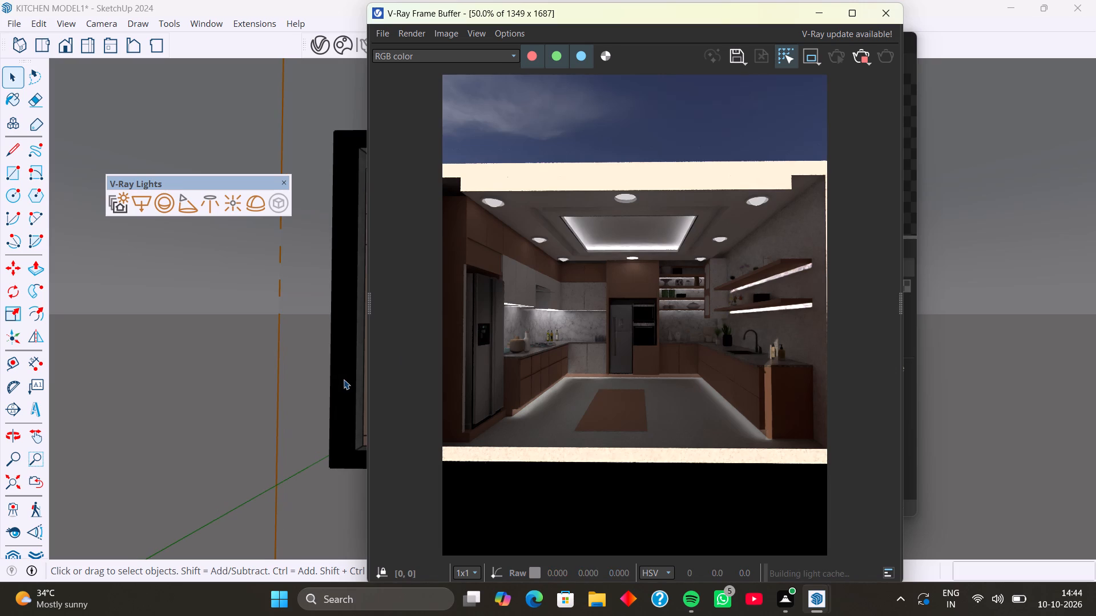
pyautogui.scroll(1, 344, 379)
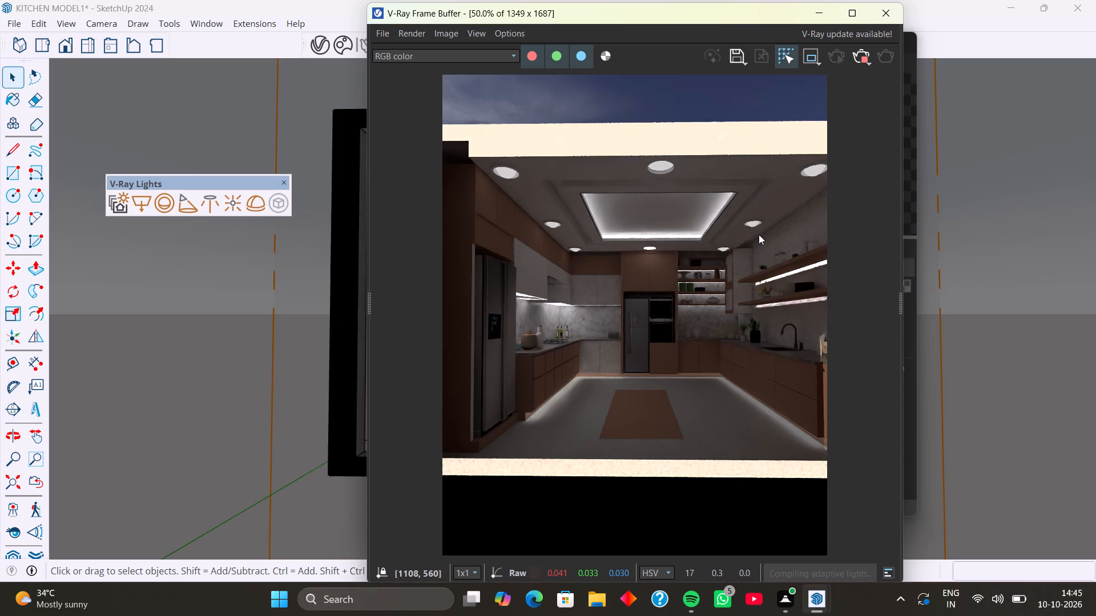
# Turn off Camera Rays Only for the Section 1 clipper and bring the interactive render back into view.
pyautogui.click(912, 159)
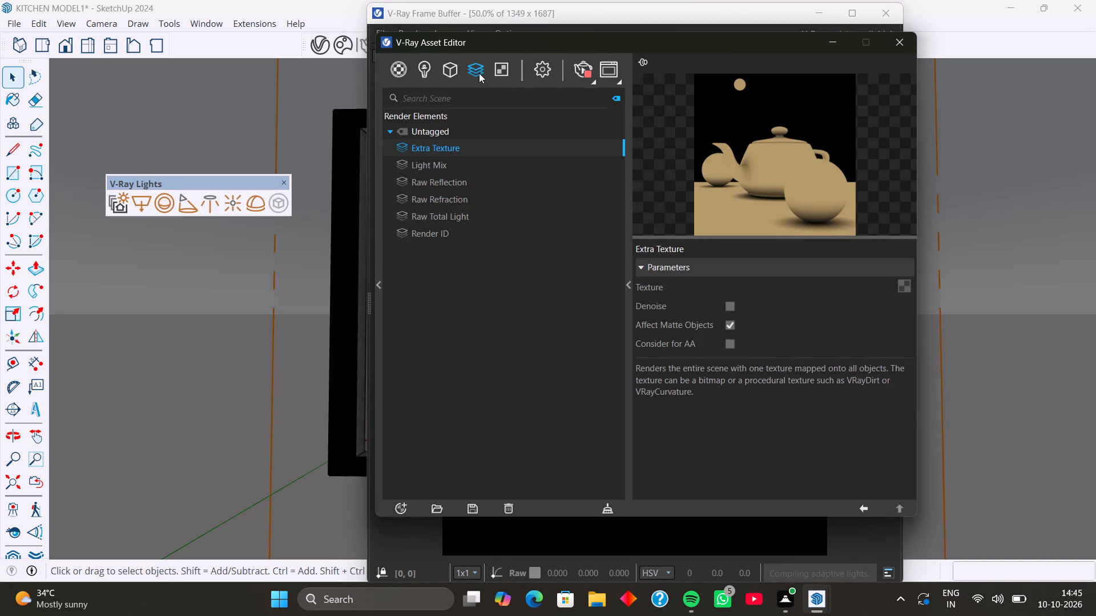
pyautogui.click(455, 72)
pyautogui.click(449, 148)
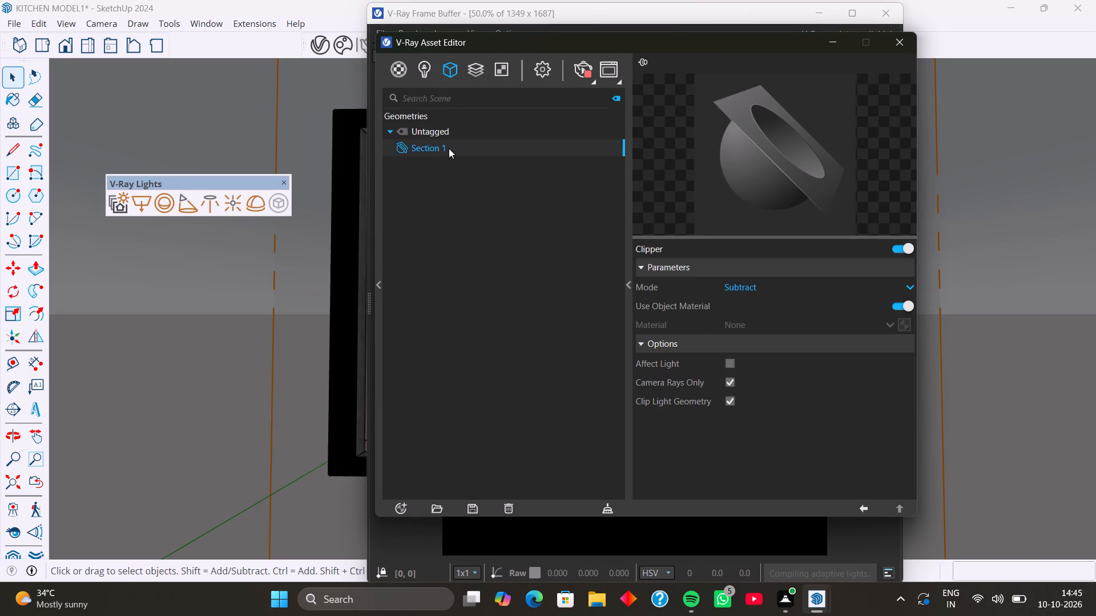
pyautogui.click(730, 381)
pyautogui.click(611, 541)
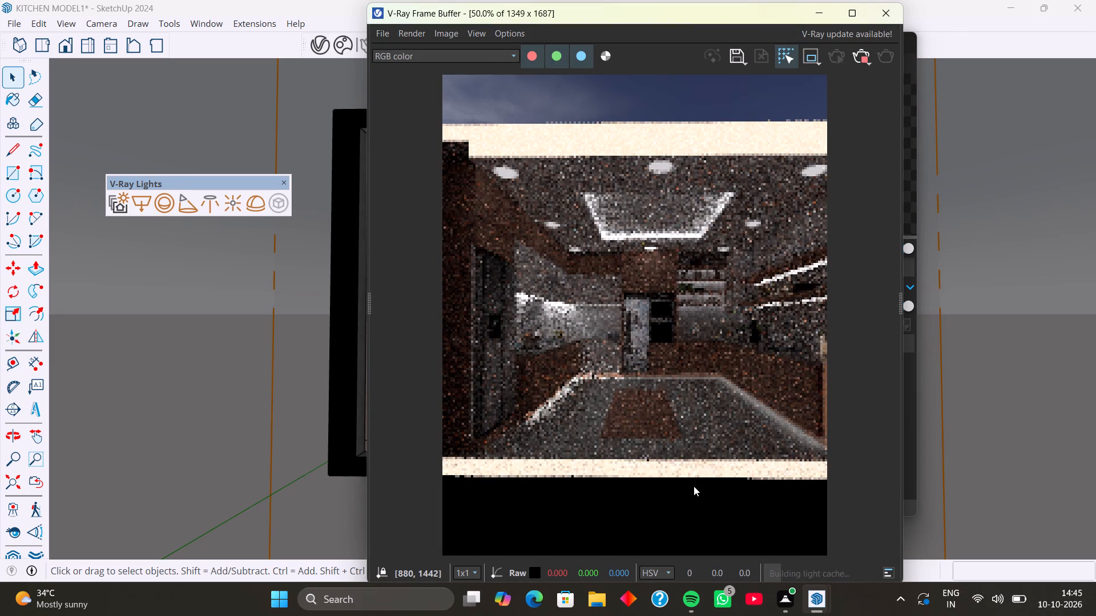
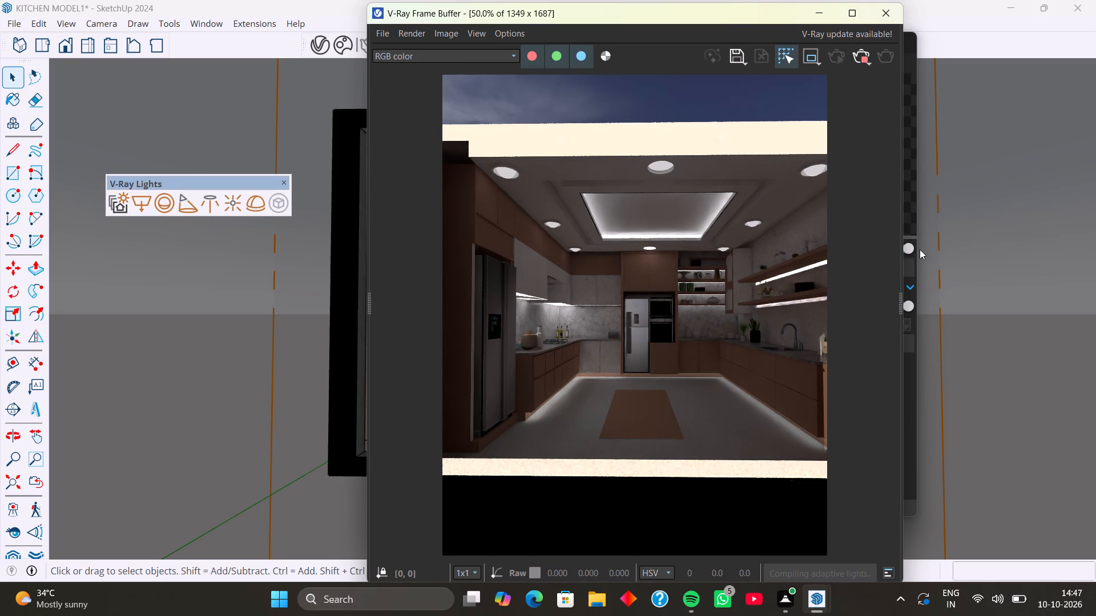
# Turn on Affect Light for the Section 1 clipper and bring the interactive render back into view.
pyautogui.click(910, 406)
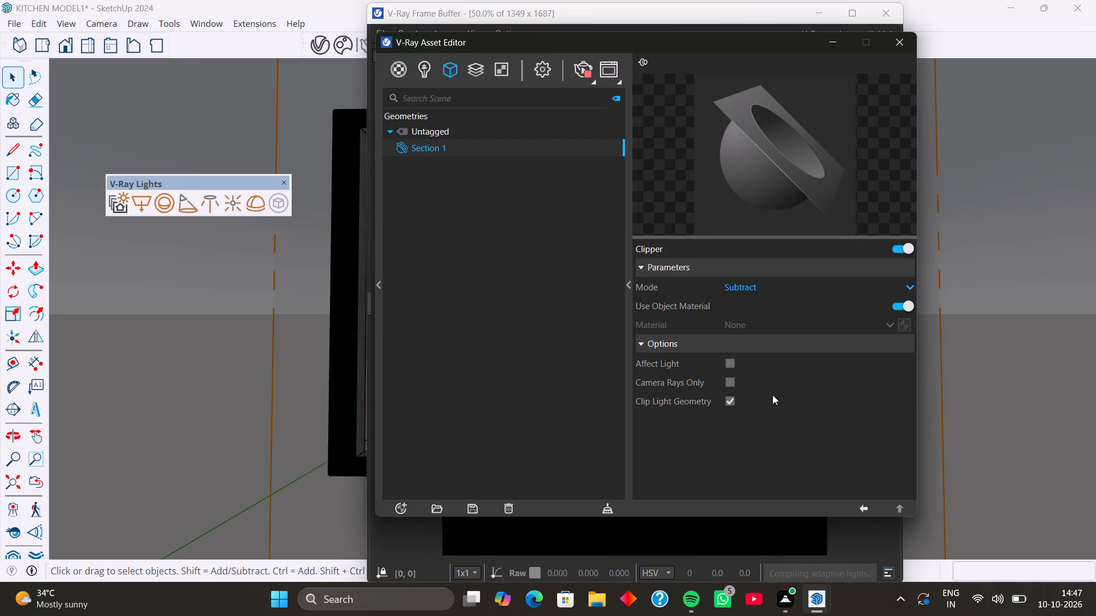
pyautogui.click(731, 363)
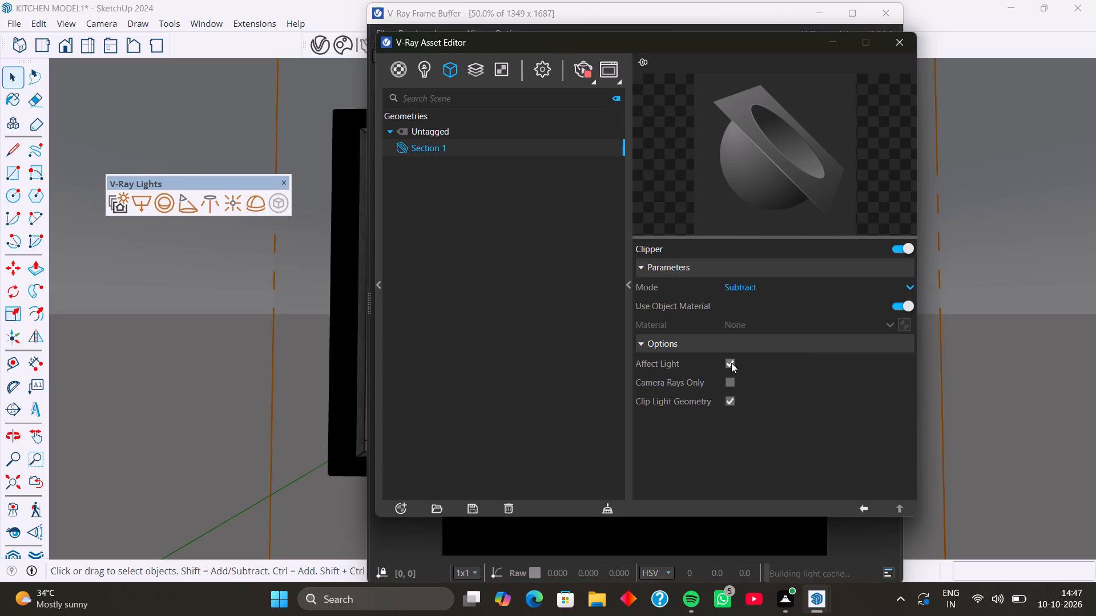
pyautogui.click(799, 540)
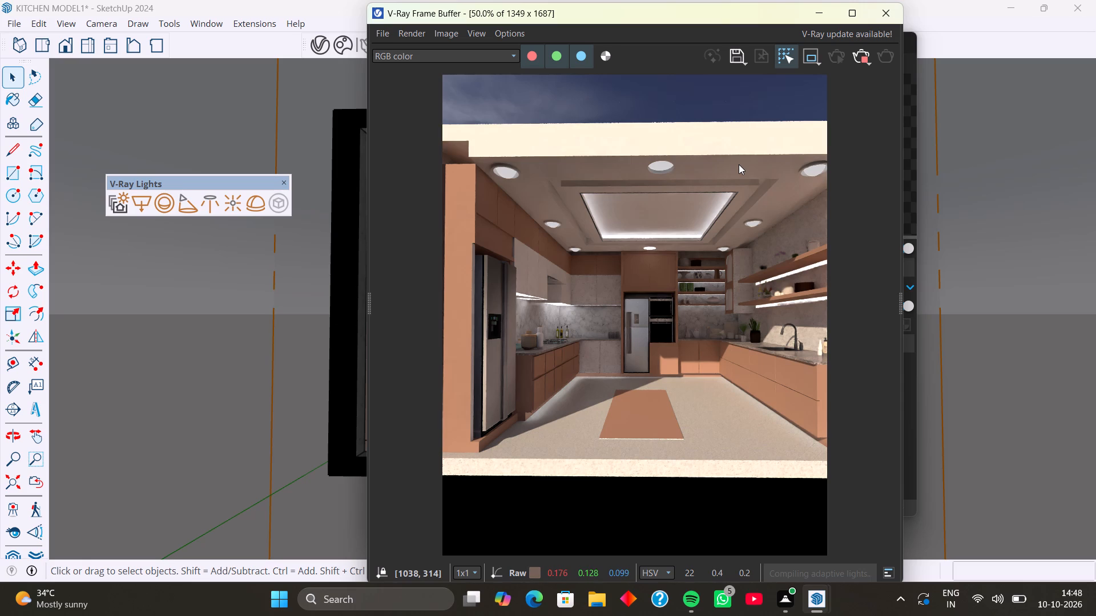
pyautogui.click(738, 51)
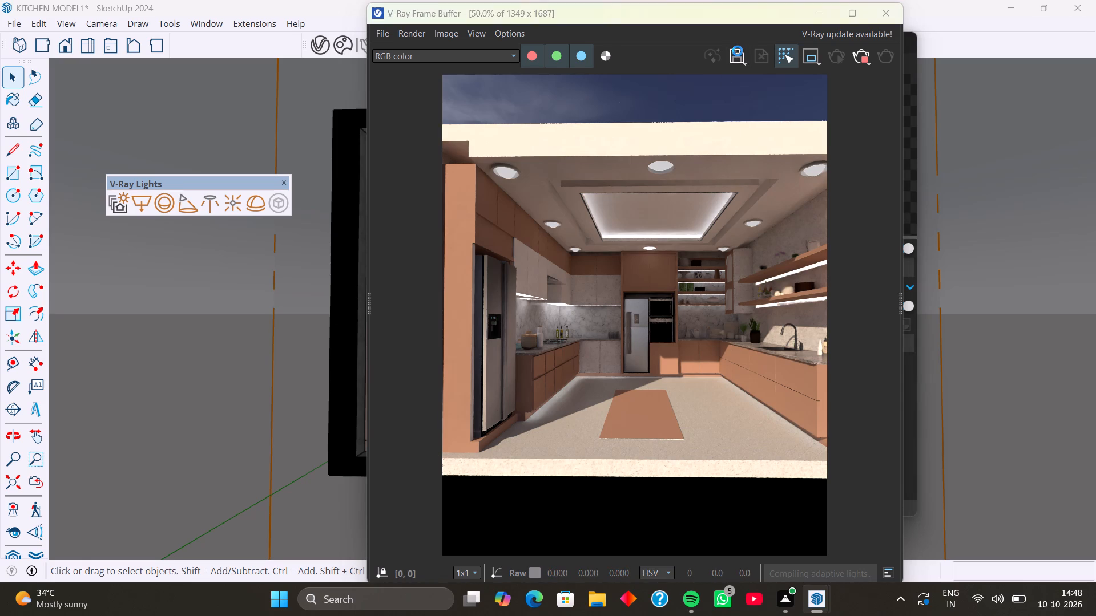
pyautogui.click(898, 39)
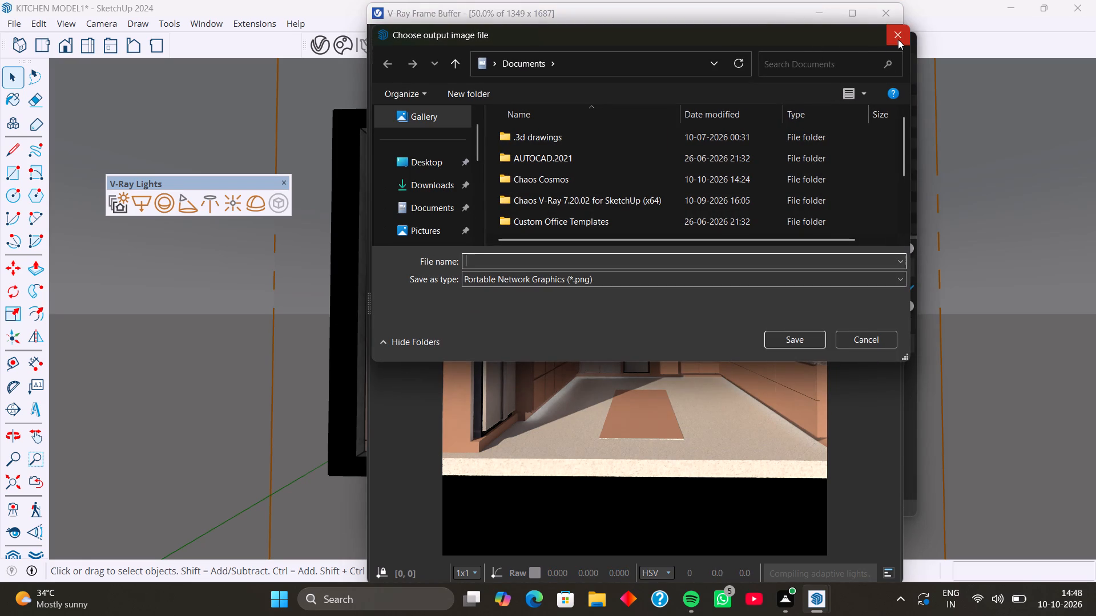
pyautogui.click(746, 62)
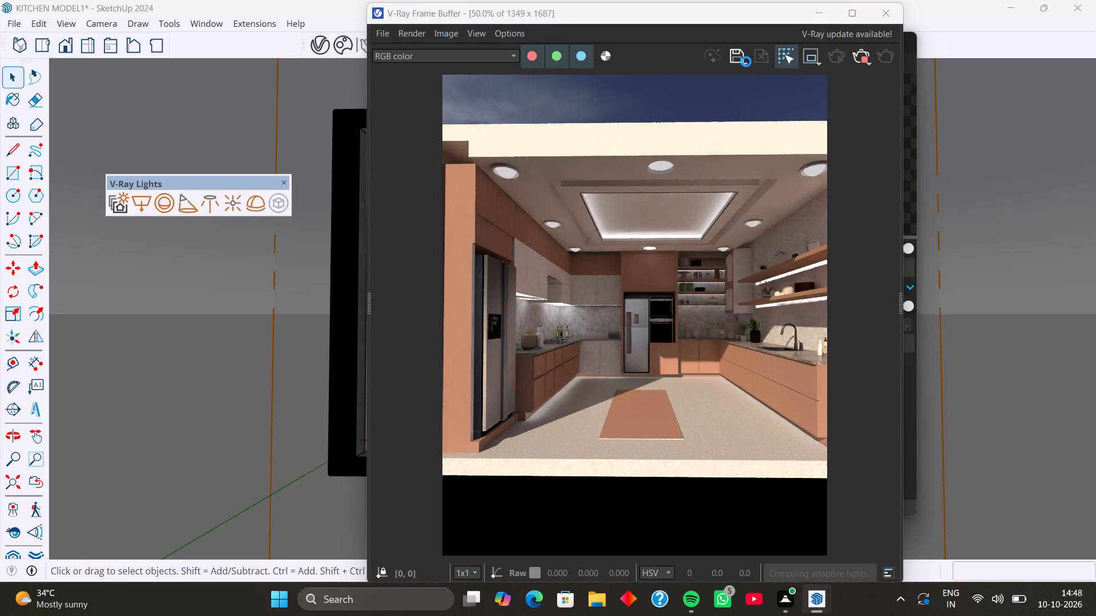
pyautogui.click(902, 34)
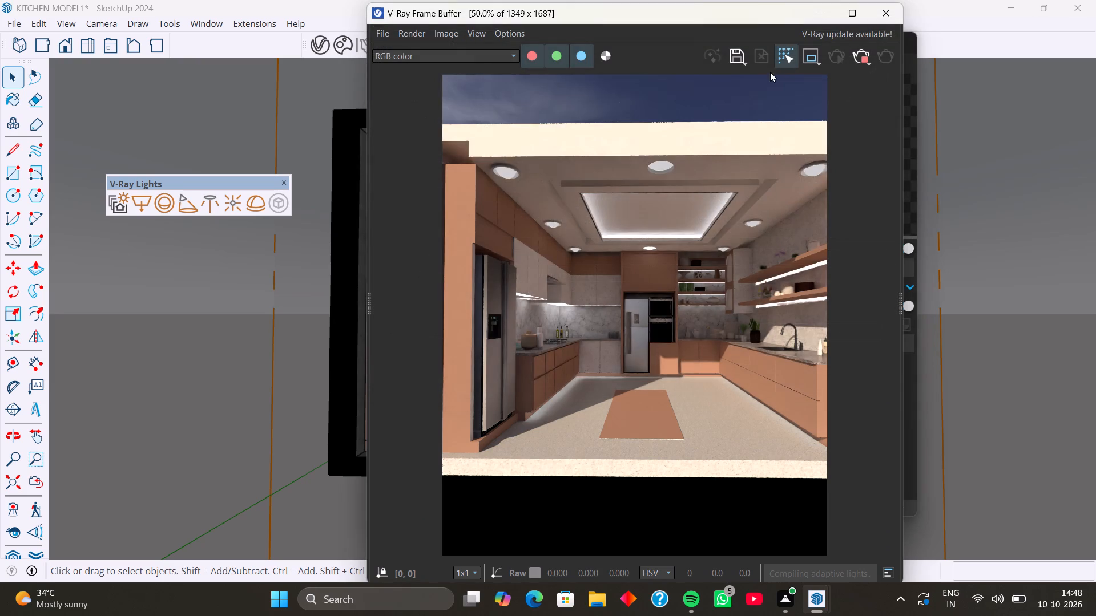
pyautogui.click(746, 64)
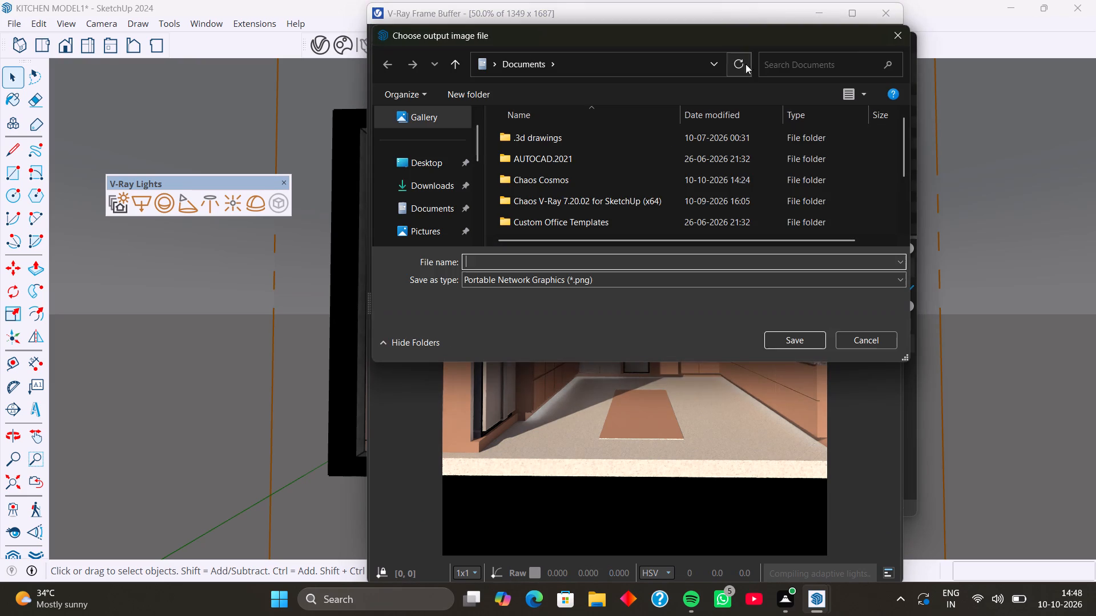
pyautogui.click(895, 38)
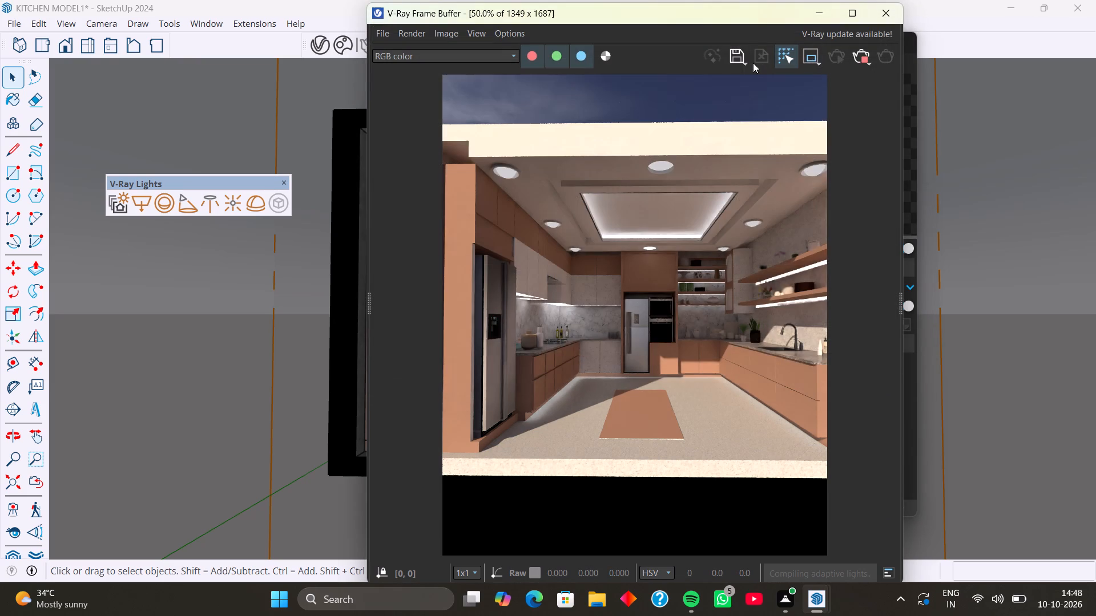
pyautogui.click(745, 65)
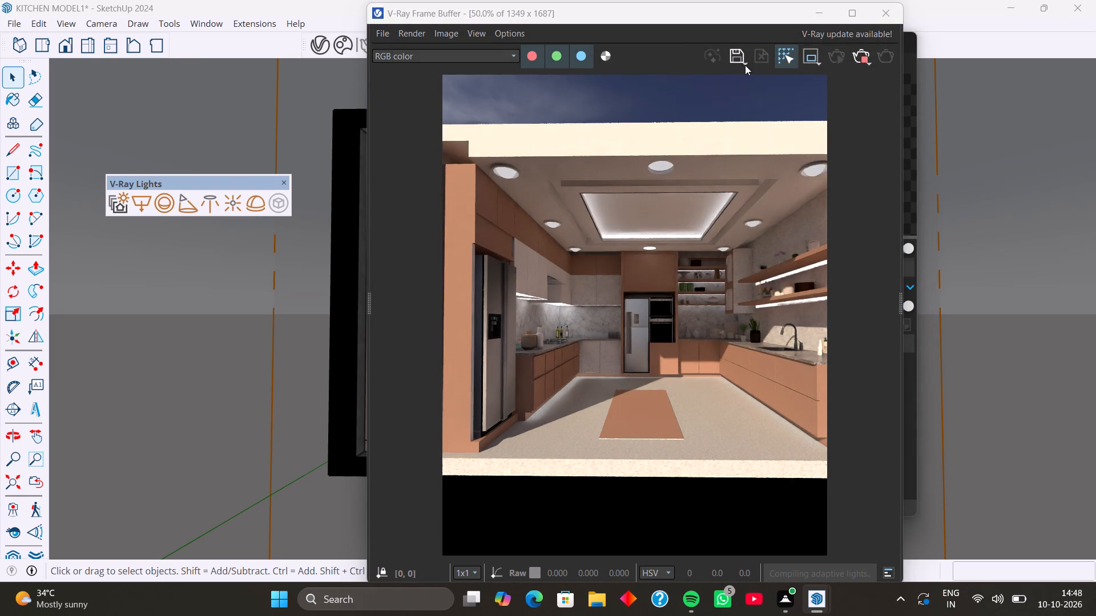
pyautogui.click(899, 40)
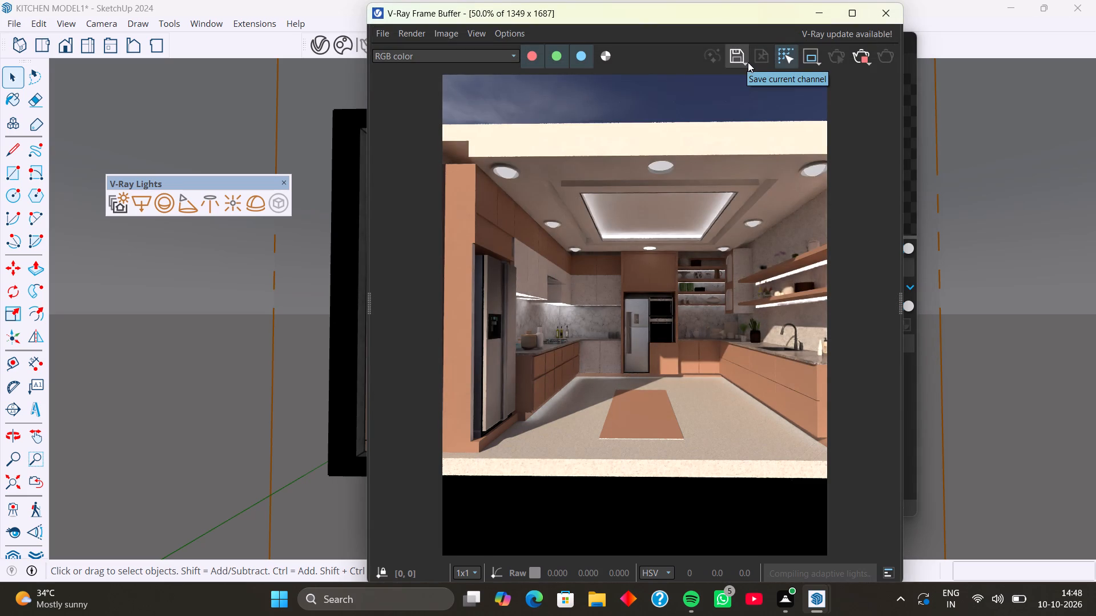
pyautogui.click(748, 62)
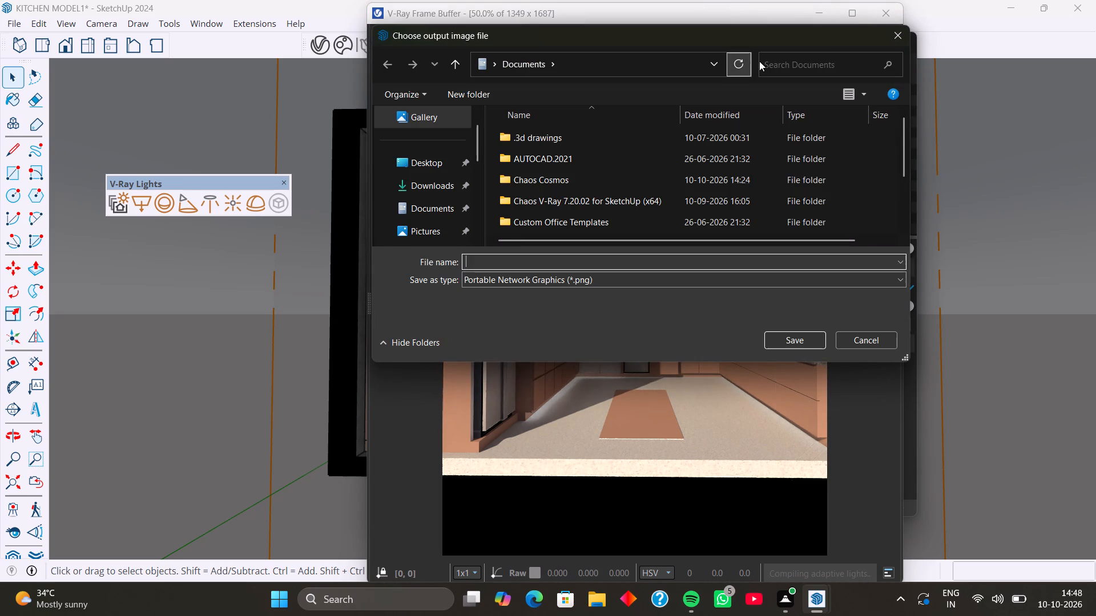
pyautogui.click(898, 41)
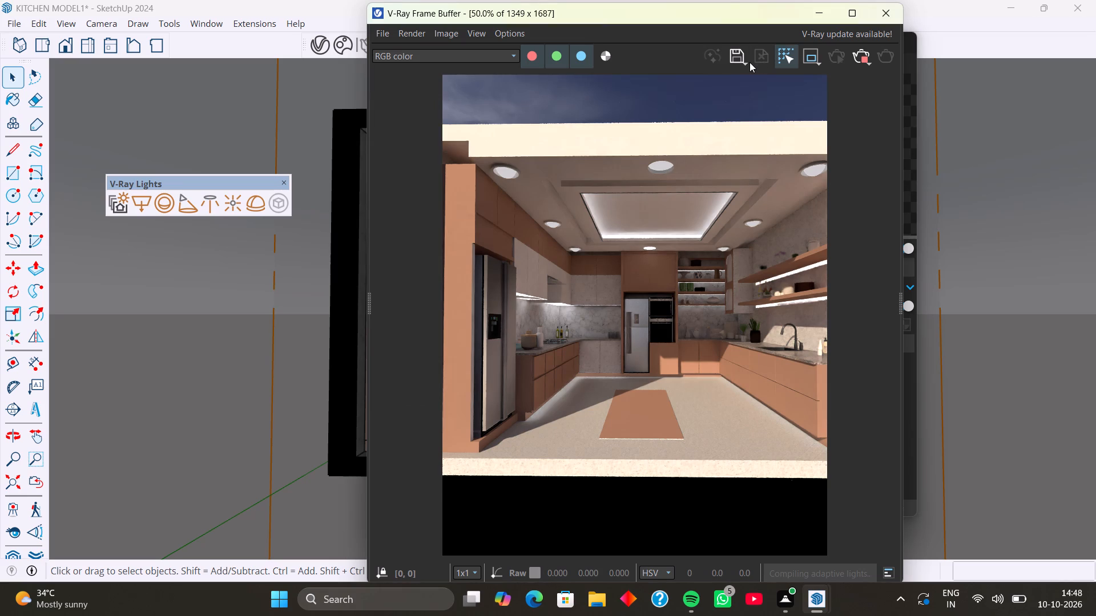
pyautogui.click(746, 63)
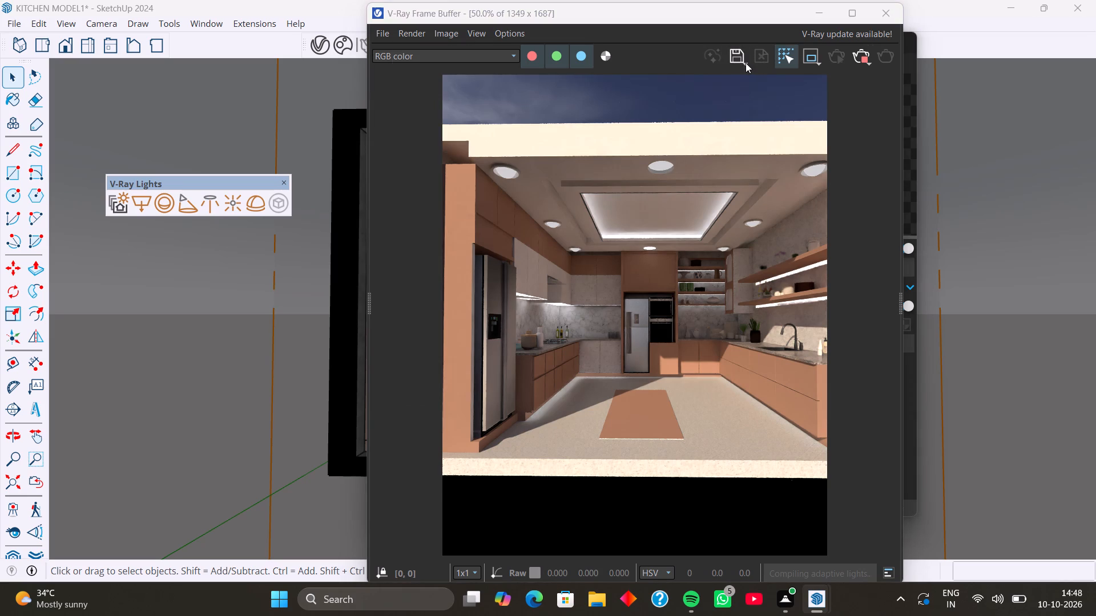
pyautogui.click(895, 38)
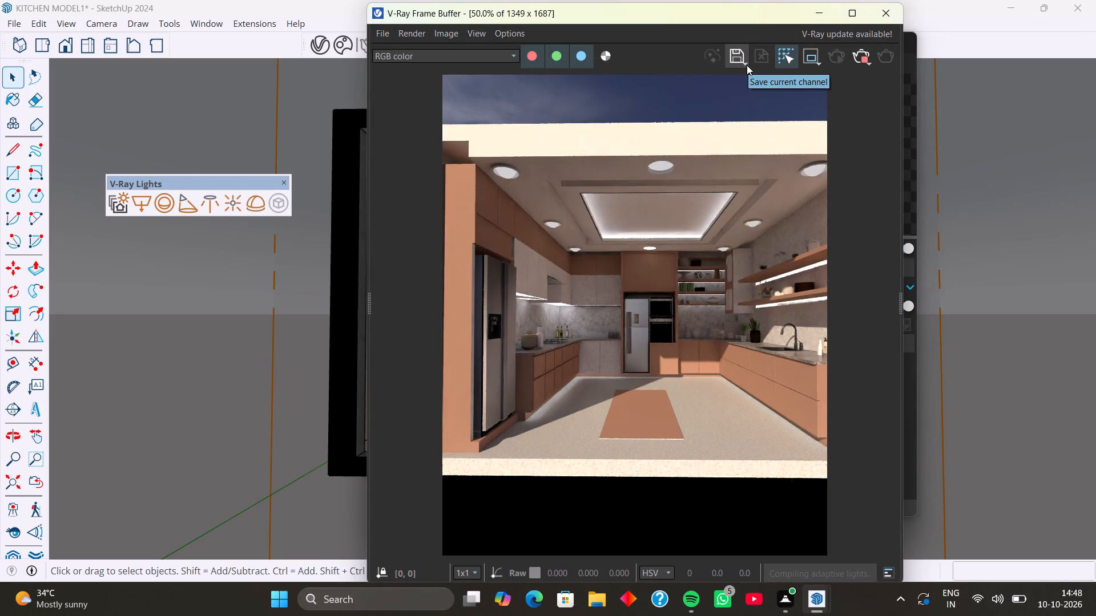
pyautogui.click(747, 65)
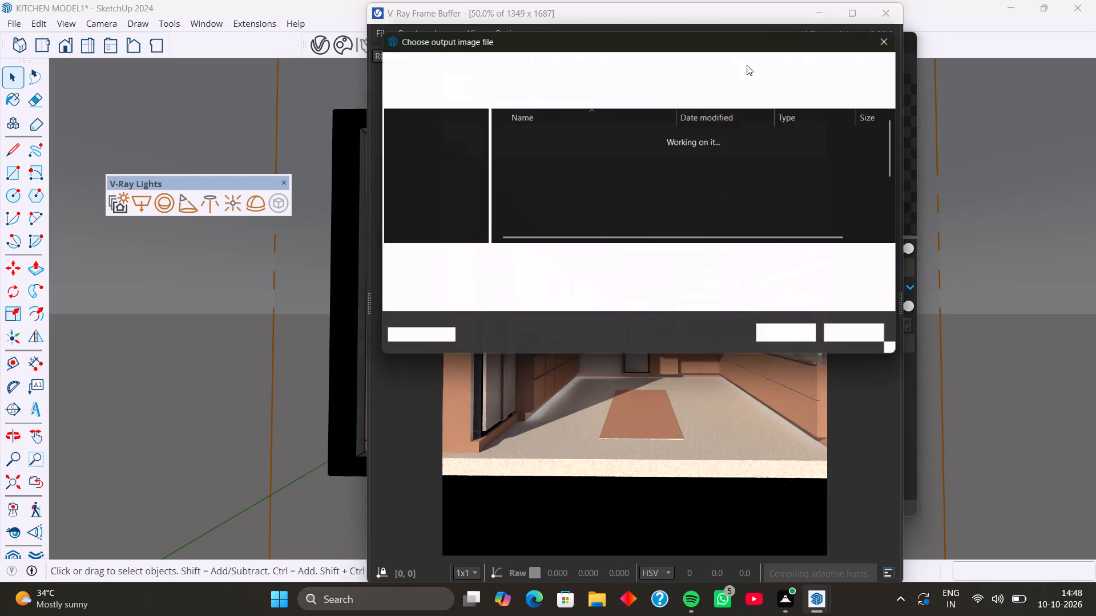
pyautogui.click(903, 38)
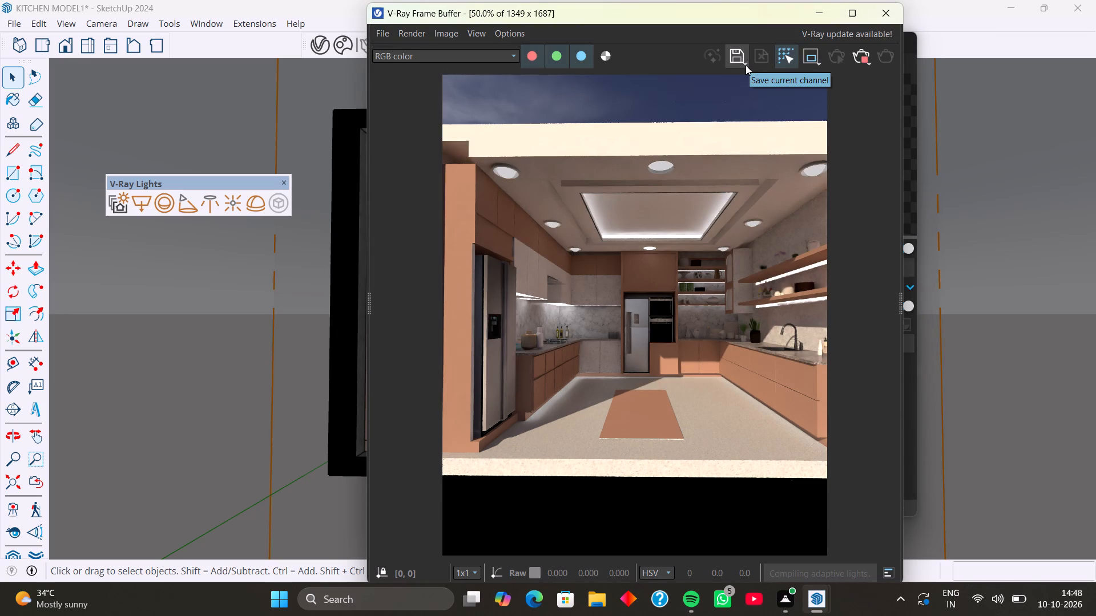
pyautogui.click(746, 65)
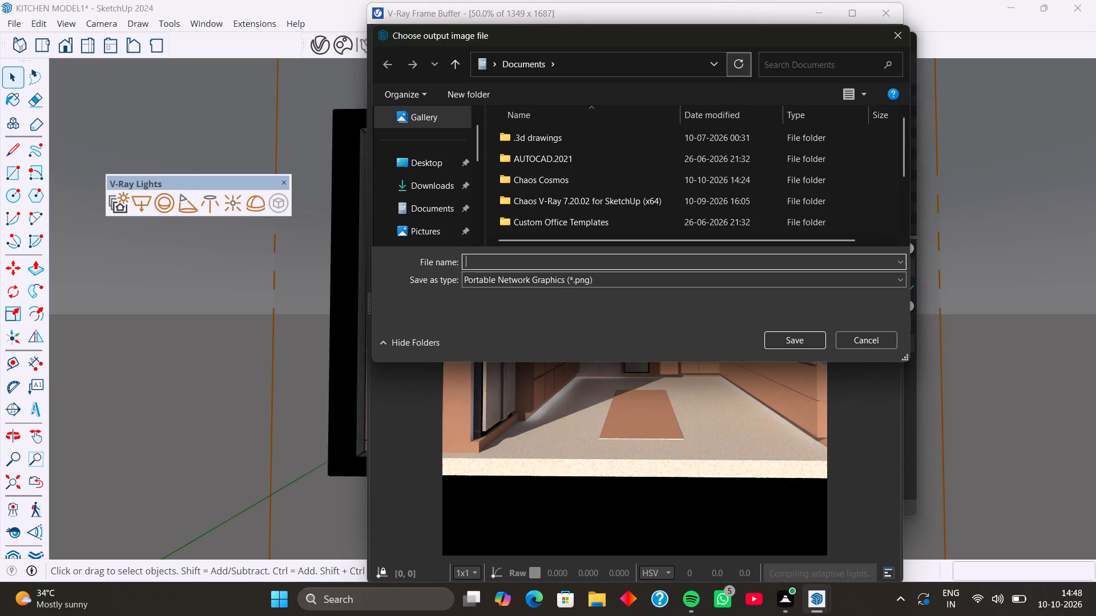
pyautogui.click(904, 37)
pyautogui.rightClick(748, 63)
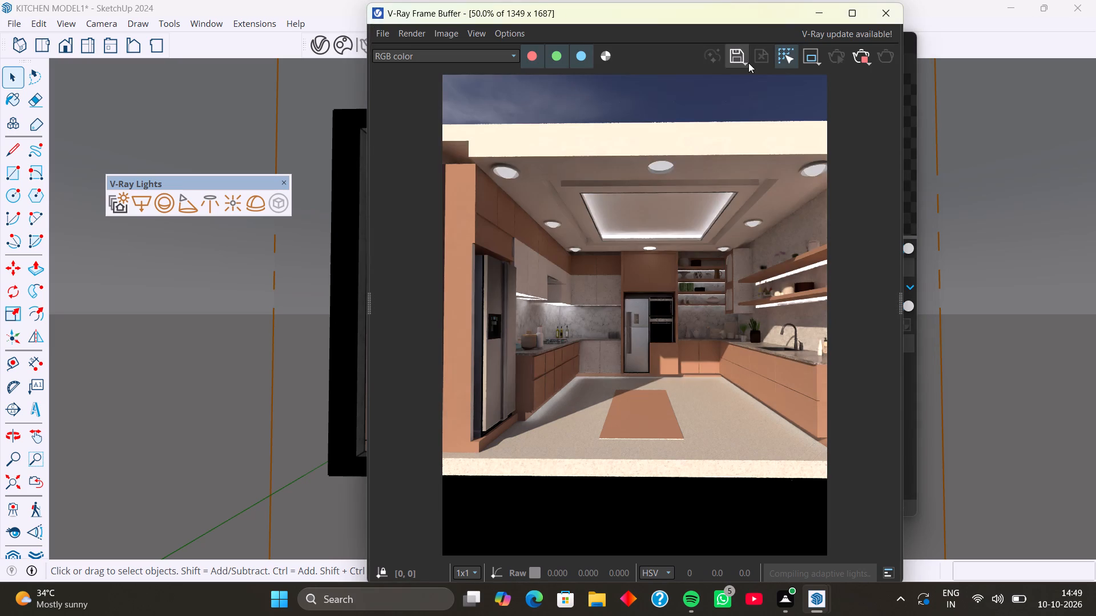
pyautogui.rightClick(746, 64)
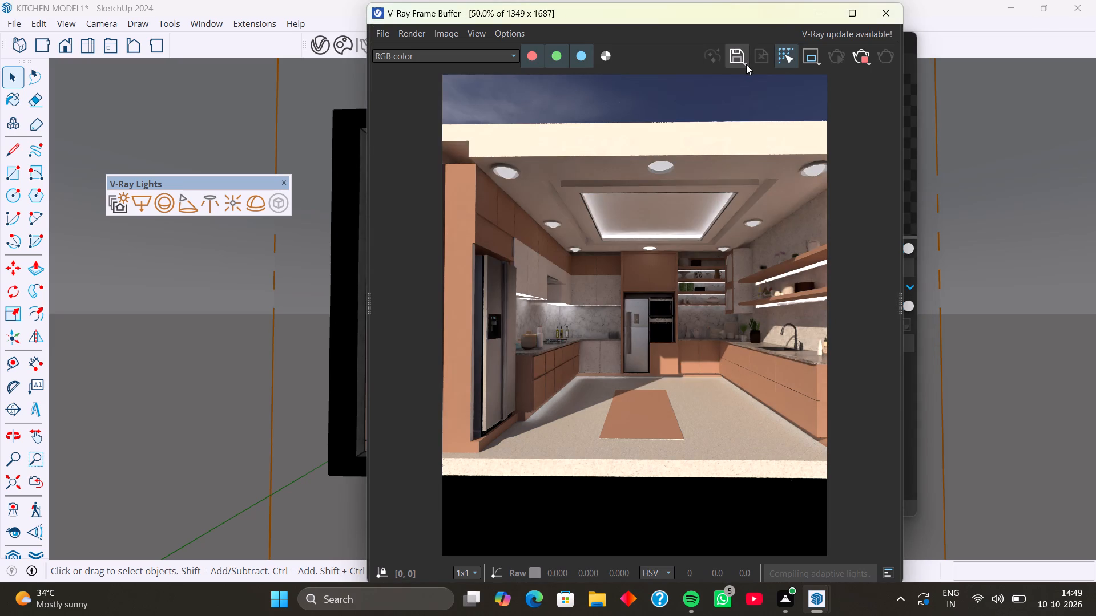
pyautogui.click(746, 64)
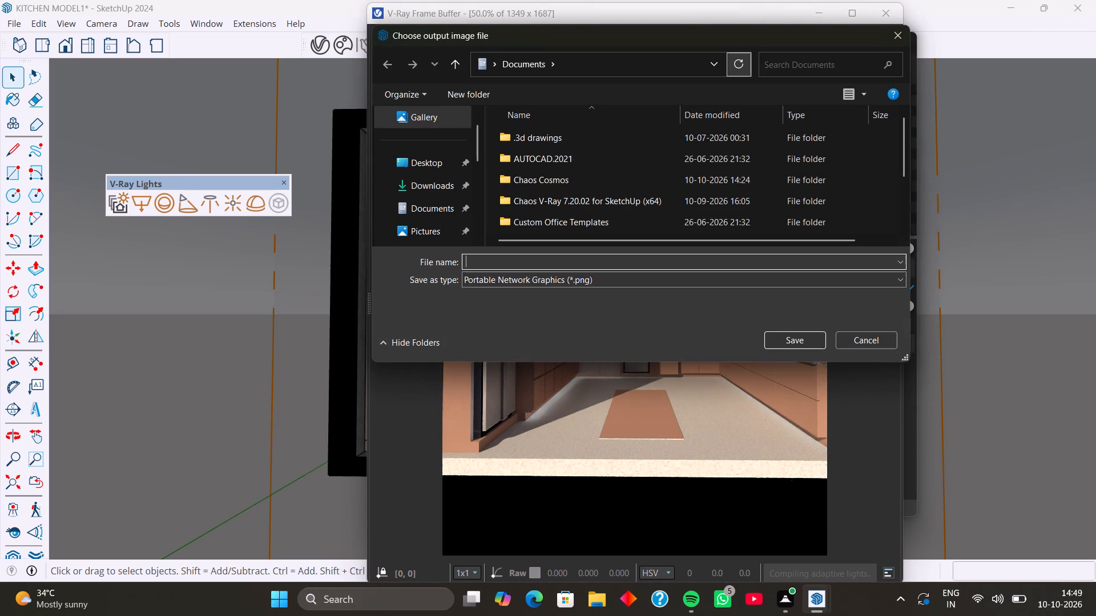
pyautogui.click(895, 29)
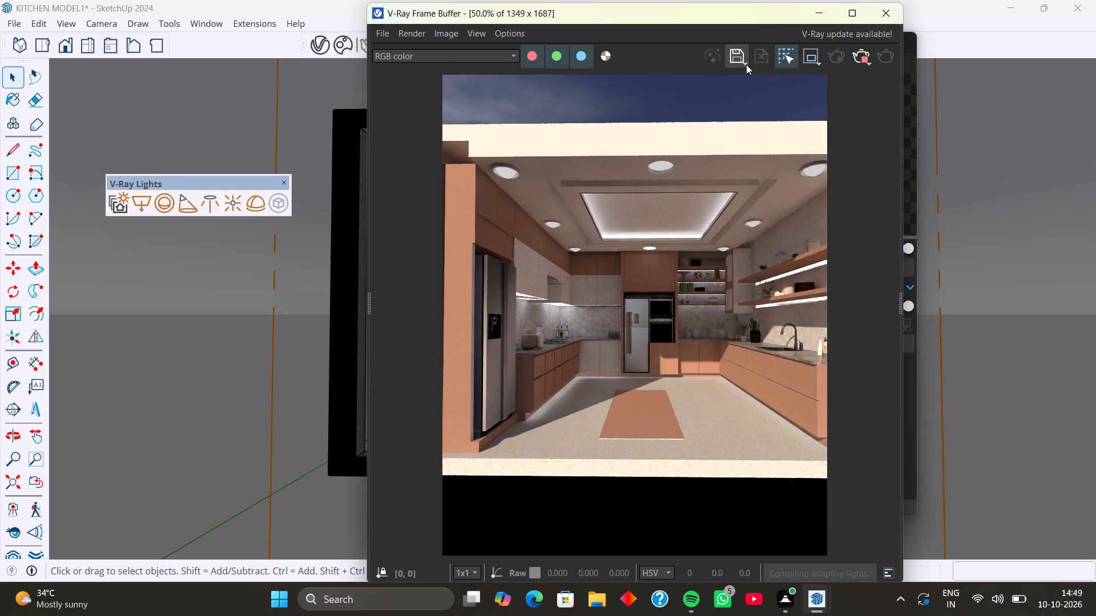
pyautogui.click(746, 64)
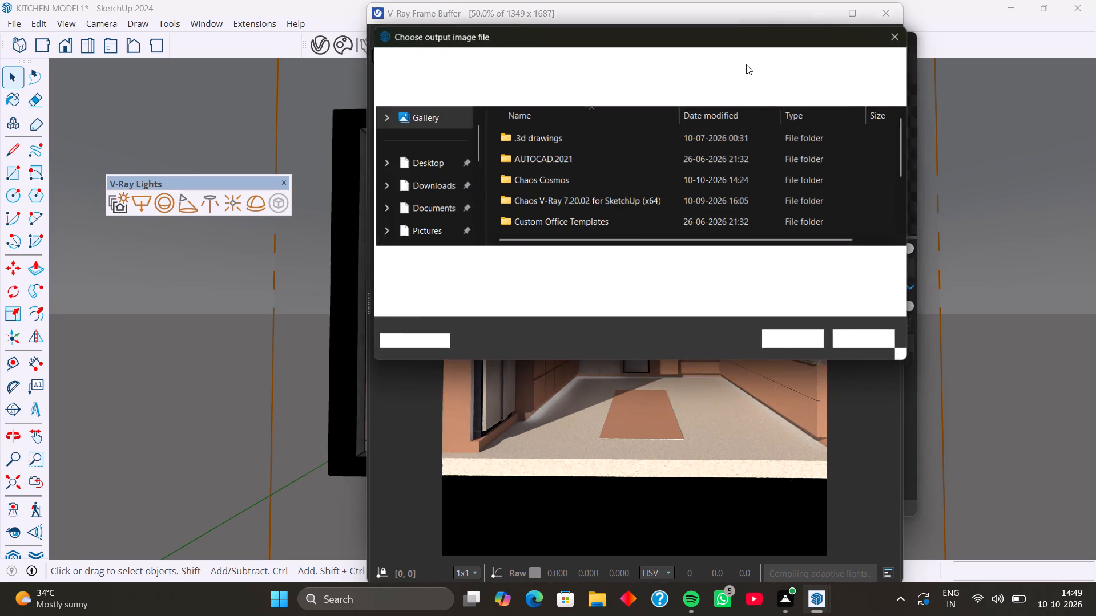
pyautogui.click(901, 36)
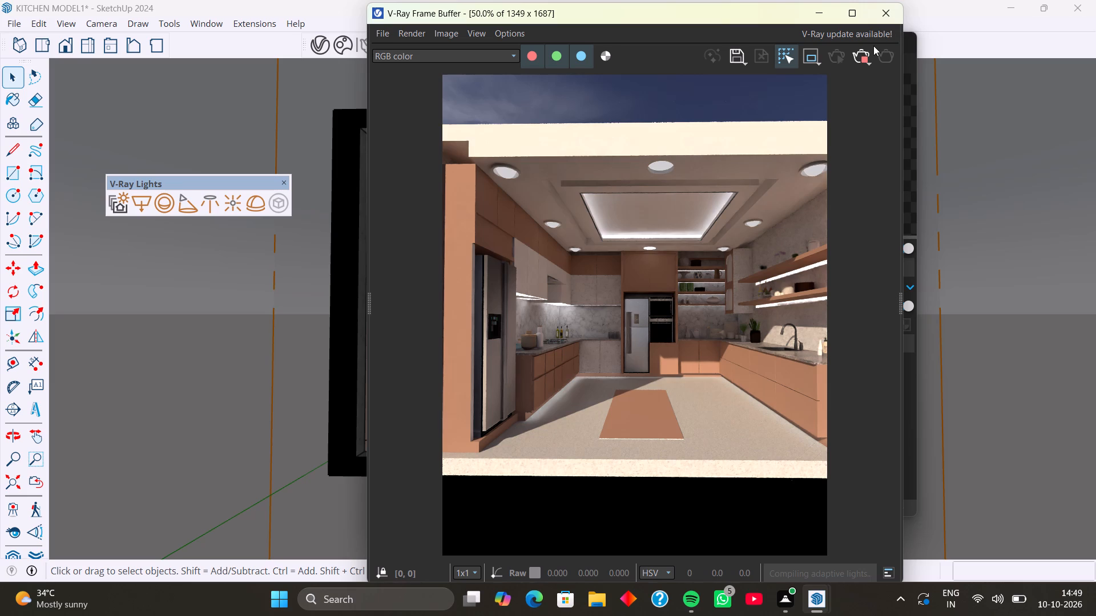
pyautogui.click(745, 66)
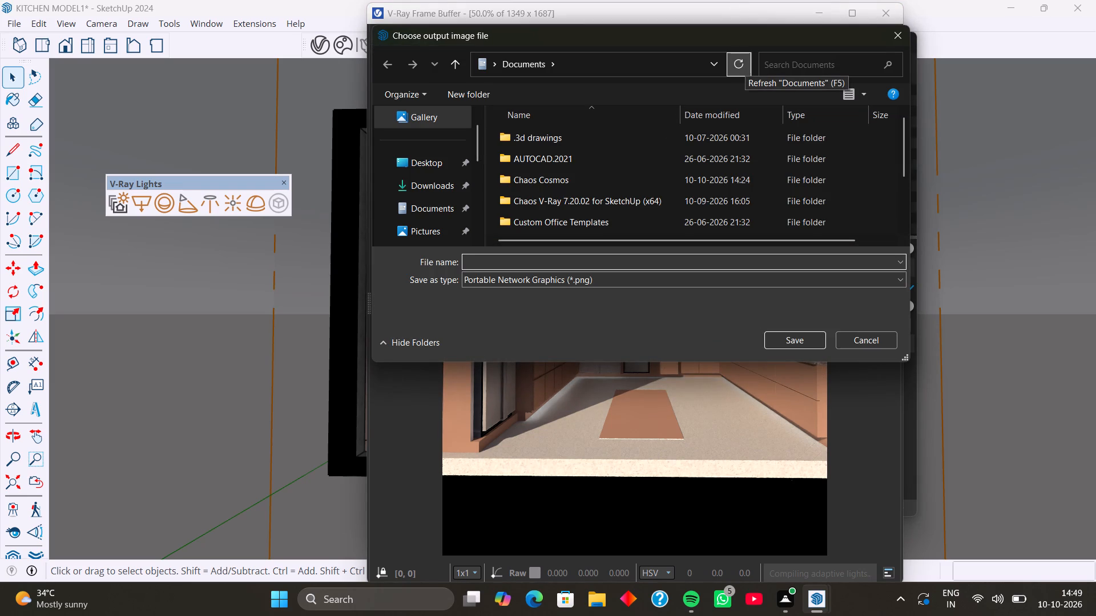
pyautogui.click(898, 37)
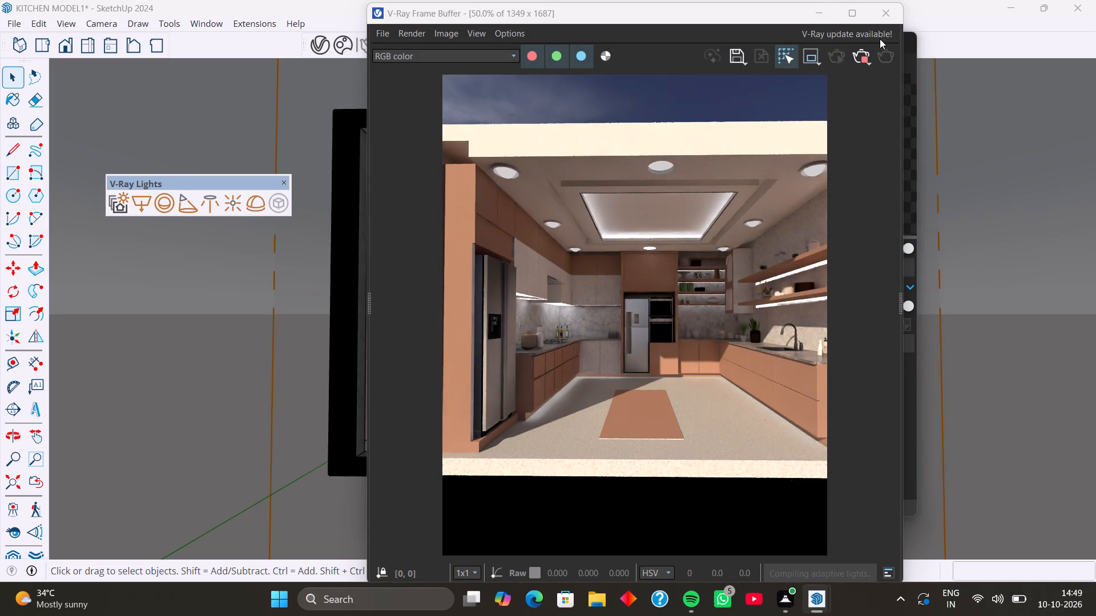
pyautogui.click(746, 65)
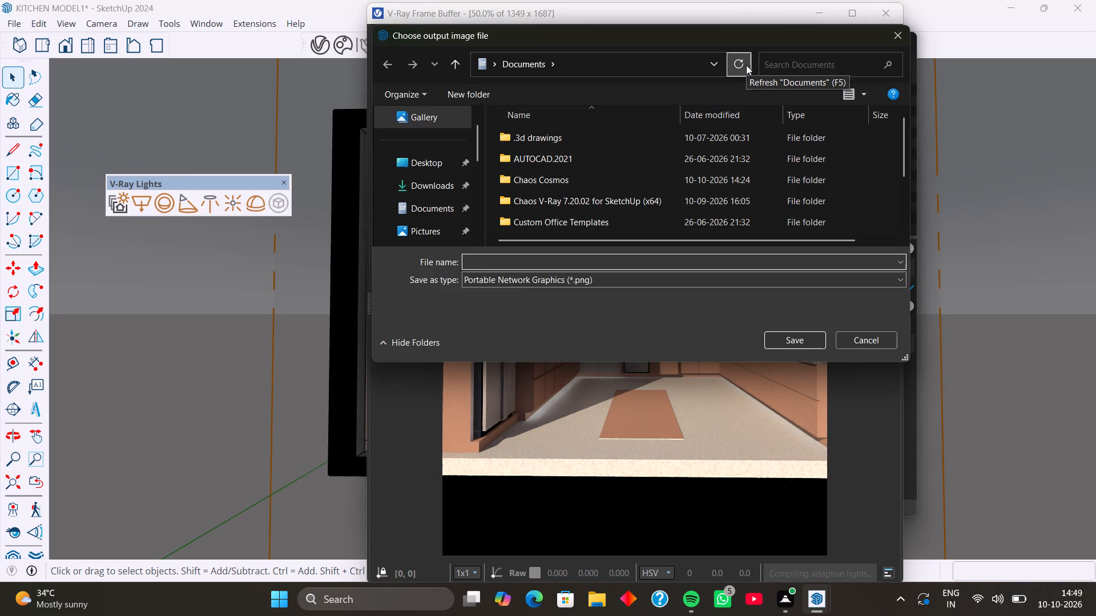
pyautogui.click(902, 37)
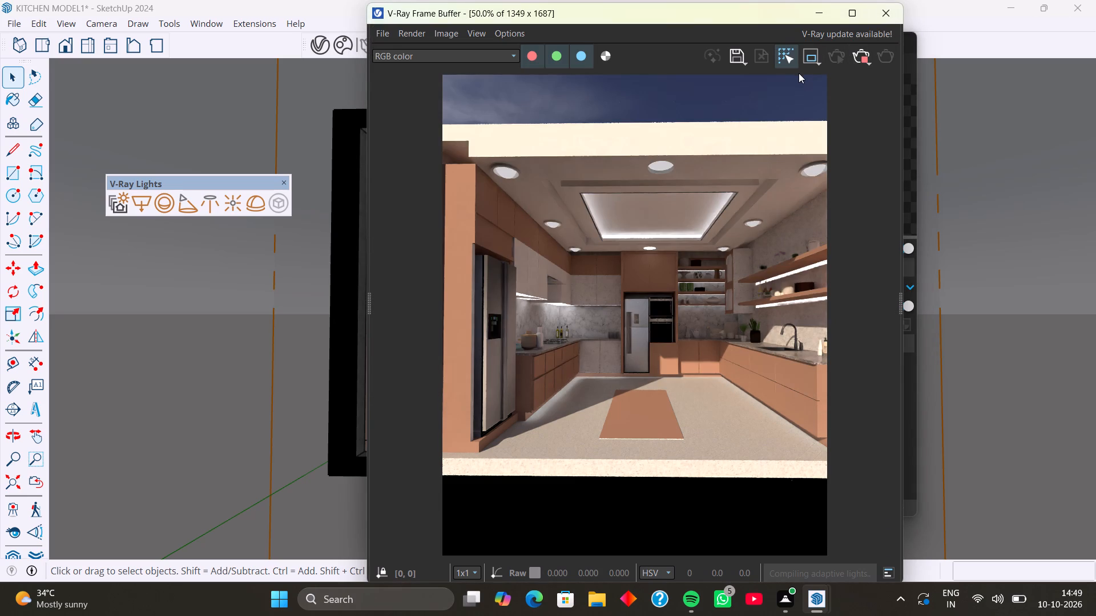
# Start saving the render's RGB color channel as a PNG image file.
pyautogui.click(745, 64)
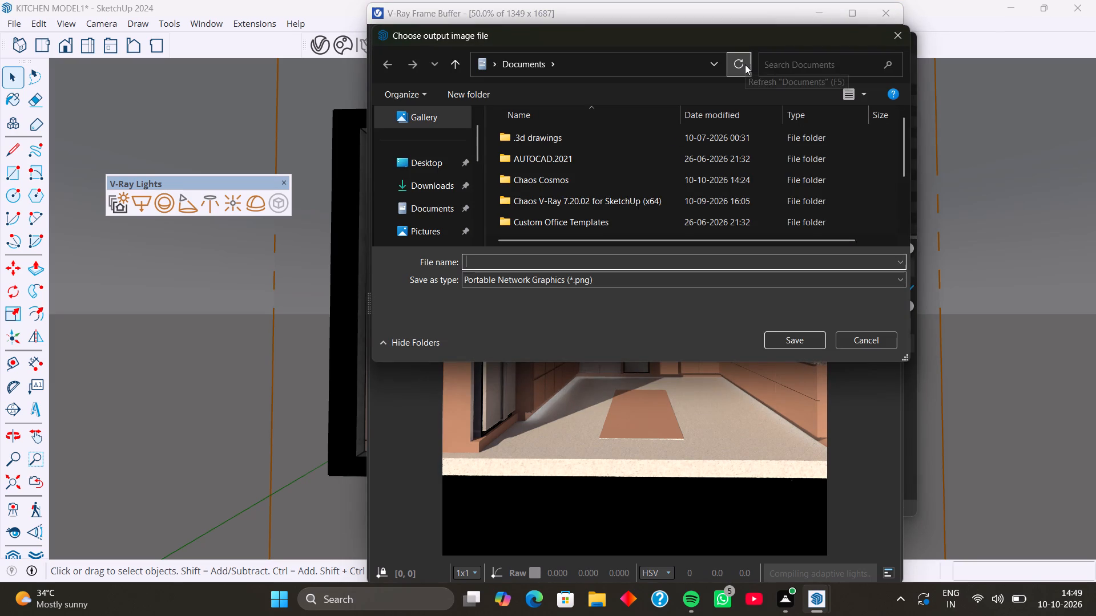
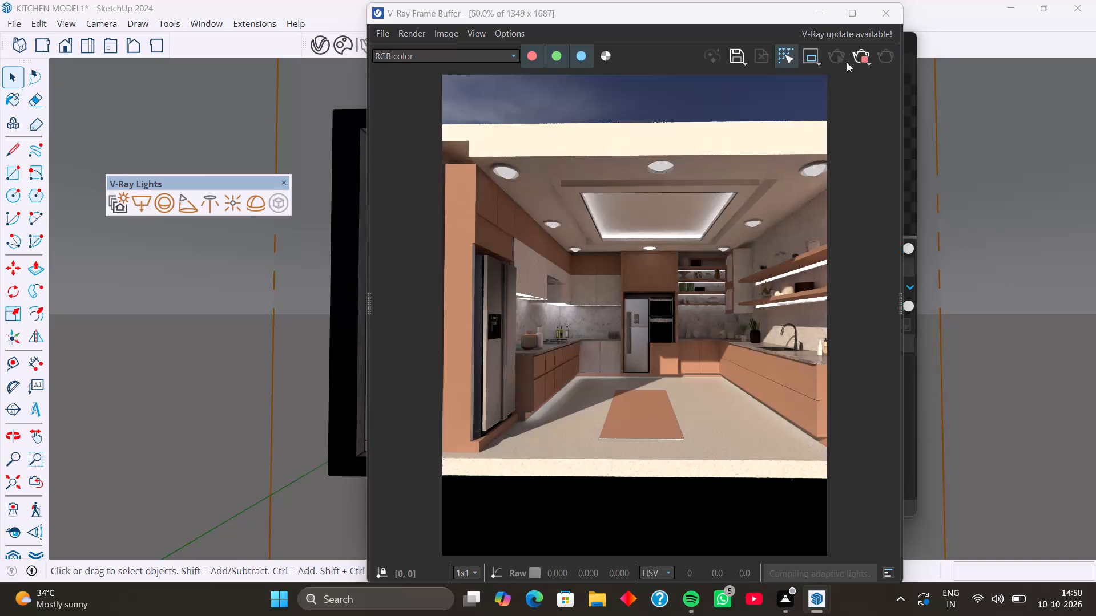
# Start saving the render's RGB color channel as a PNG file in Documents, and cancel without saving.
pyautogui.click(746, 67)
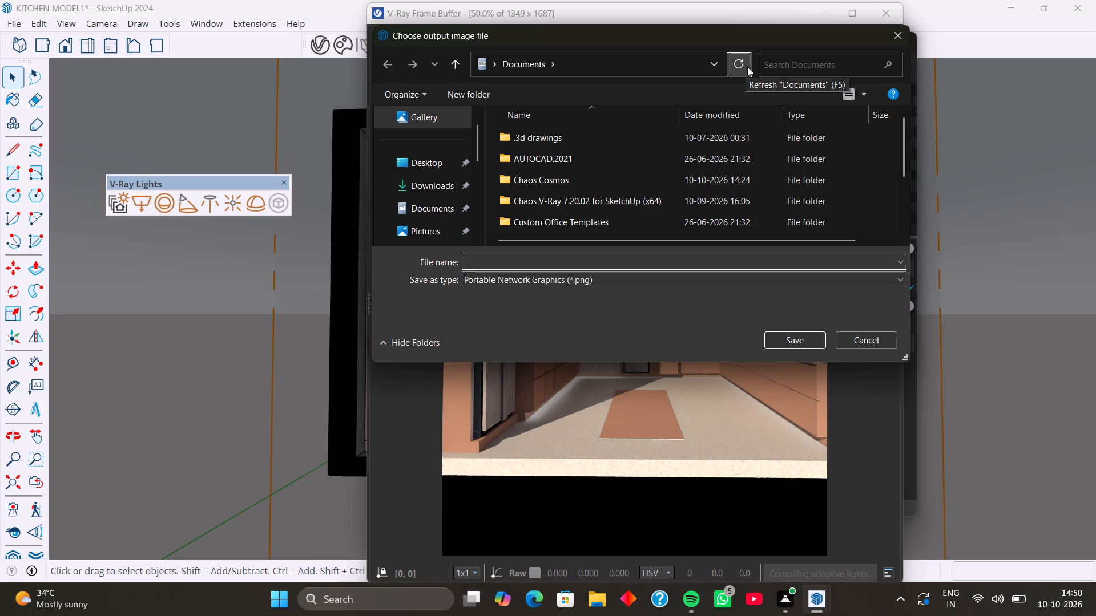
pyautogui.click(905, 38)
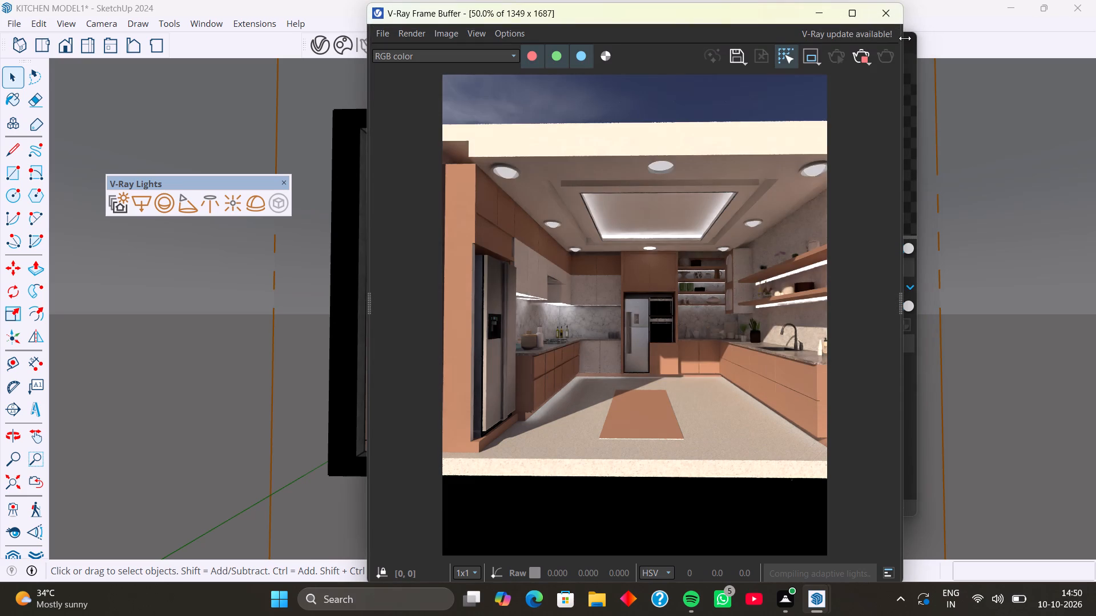
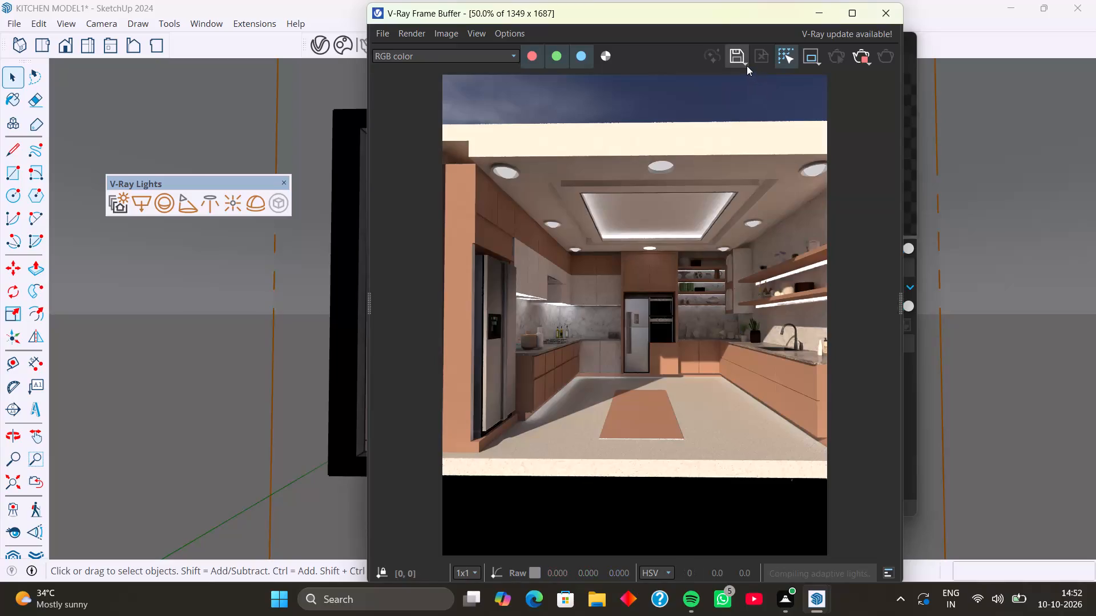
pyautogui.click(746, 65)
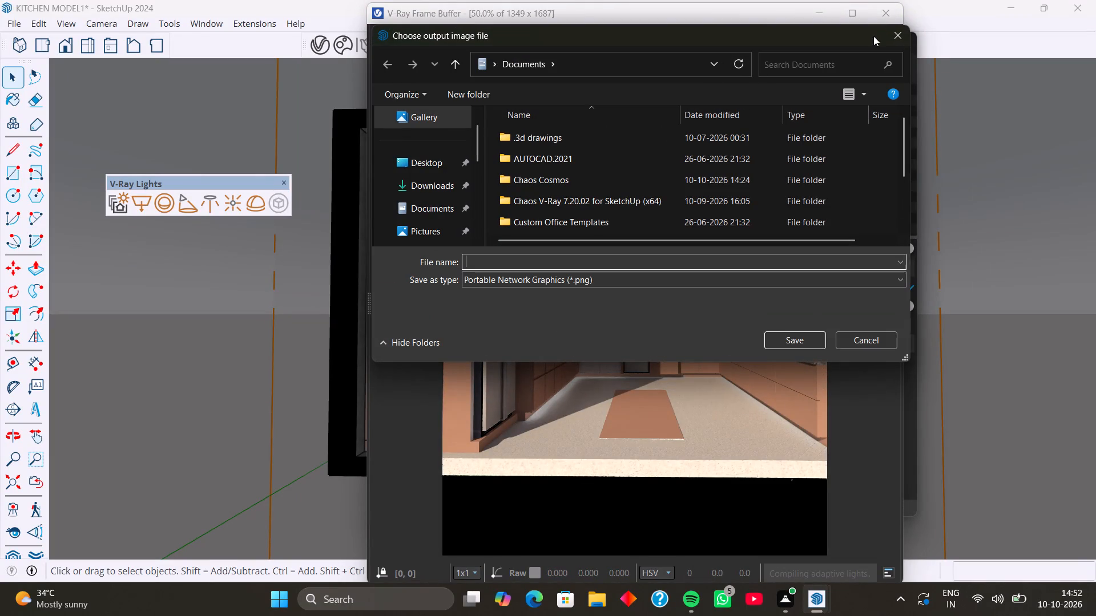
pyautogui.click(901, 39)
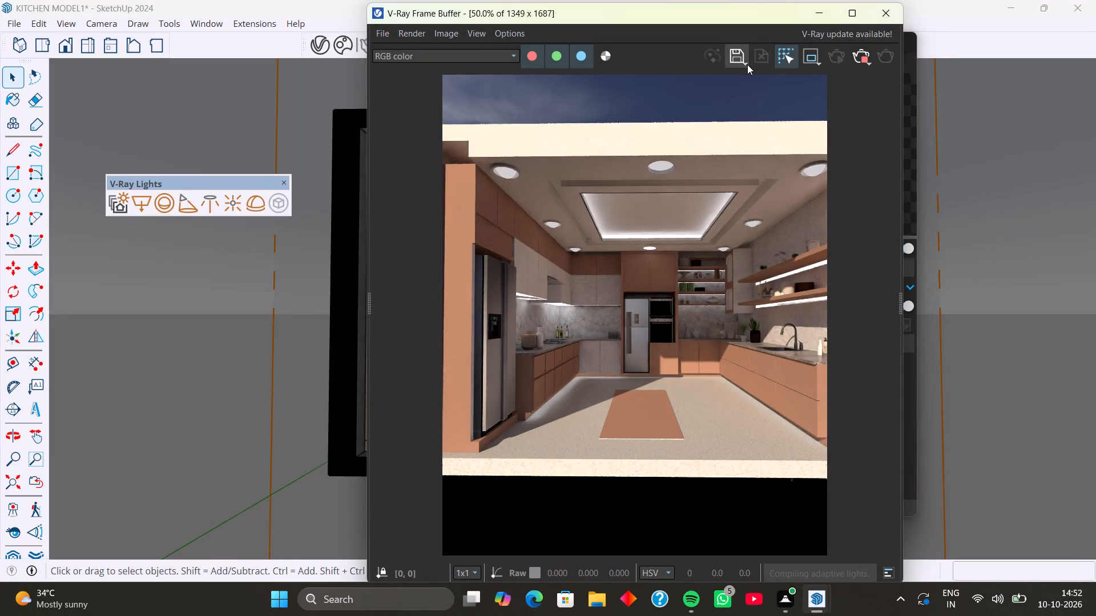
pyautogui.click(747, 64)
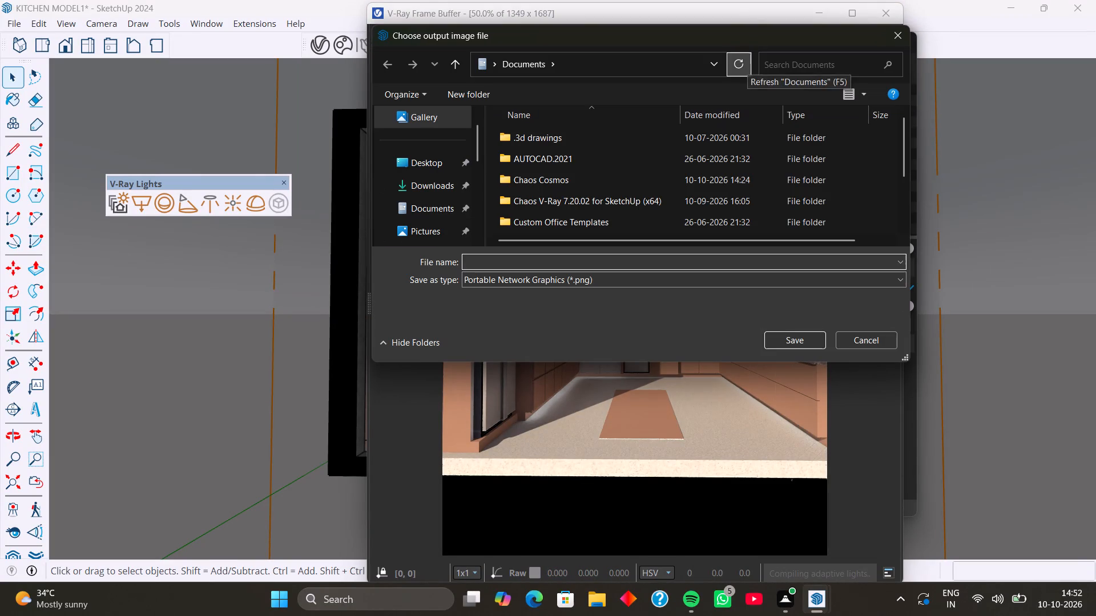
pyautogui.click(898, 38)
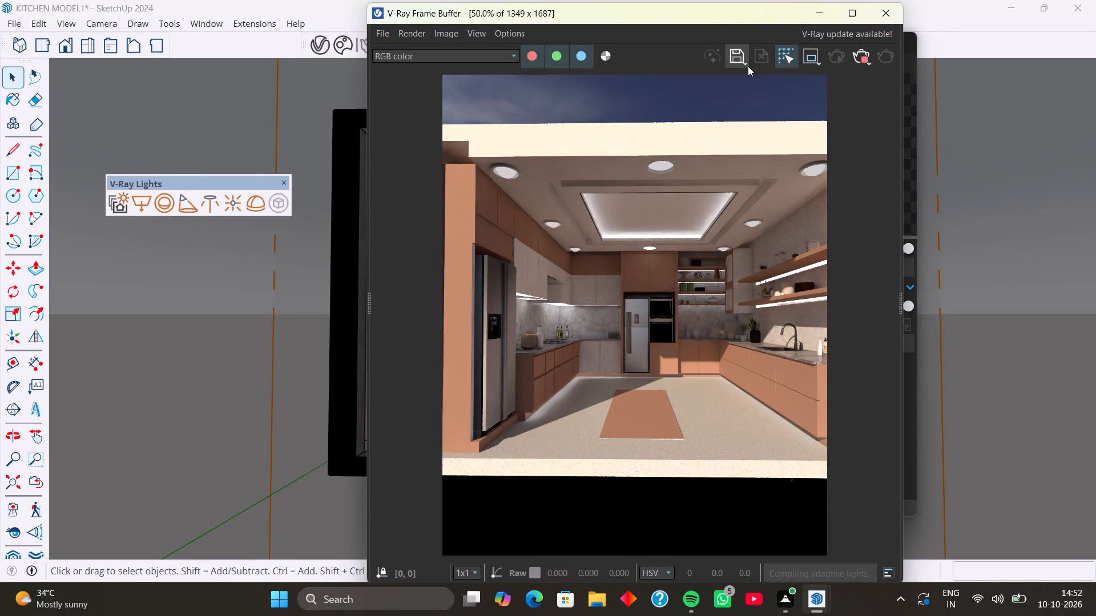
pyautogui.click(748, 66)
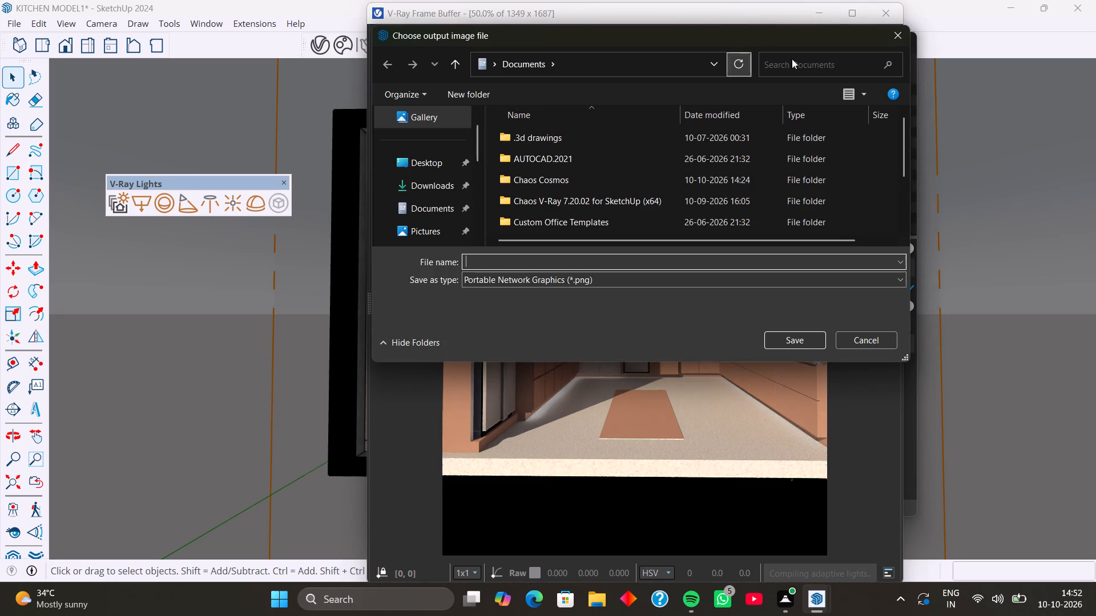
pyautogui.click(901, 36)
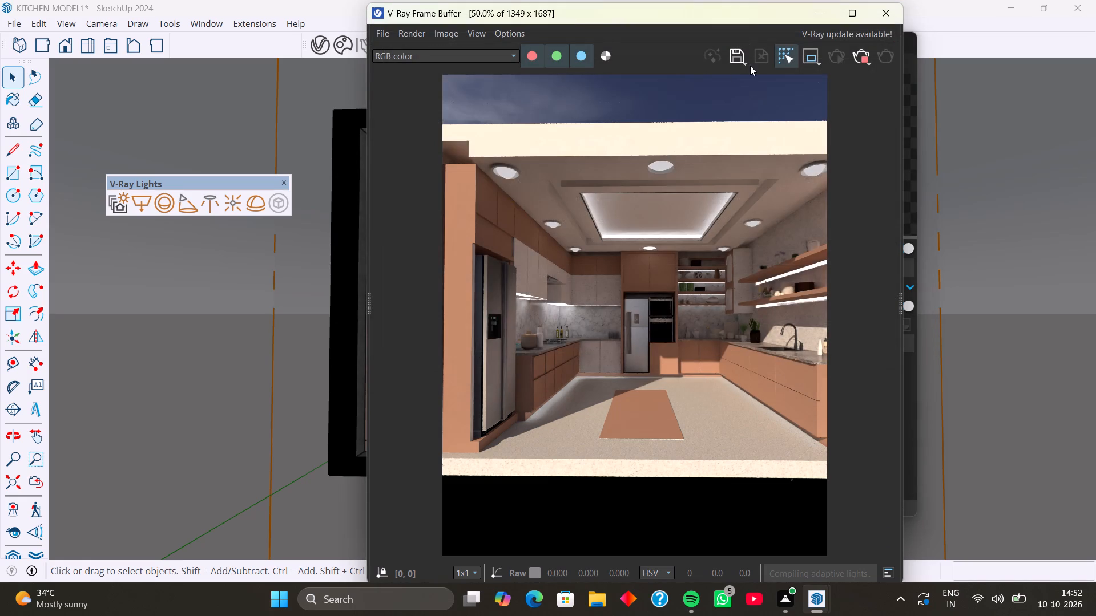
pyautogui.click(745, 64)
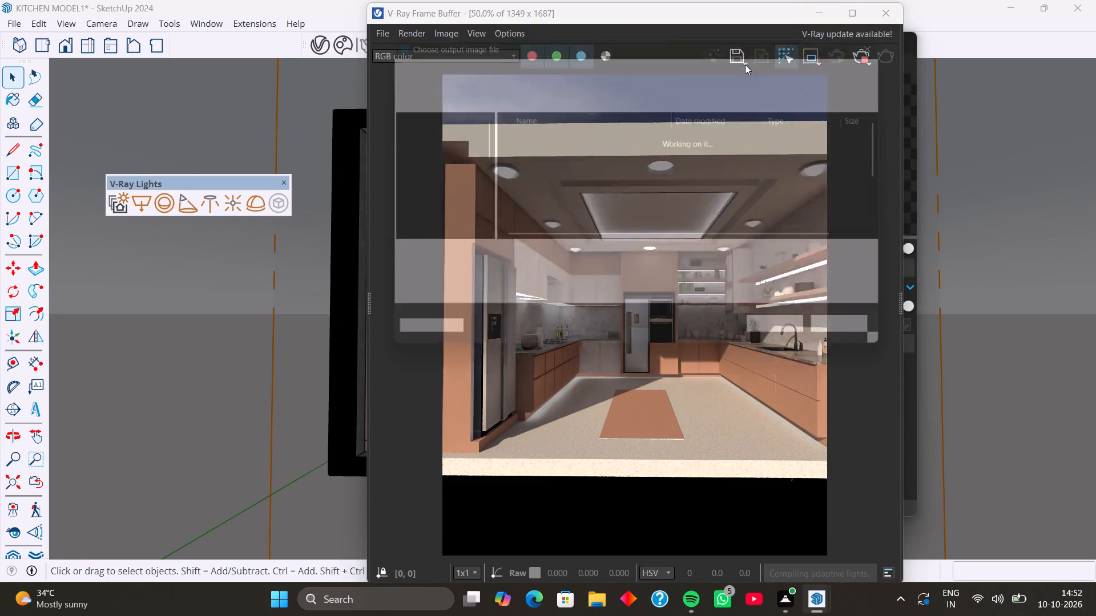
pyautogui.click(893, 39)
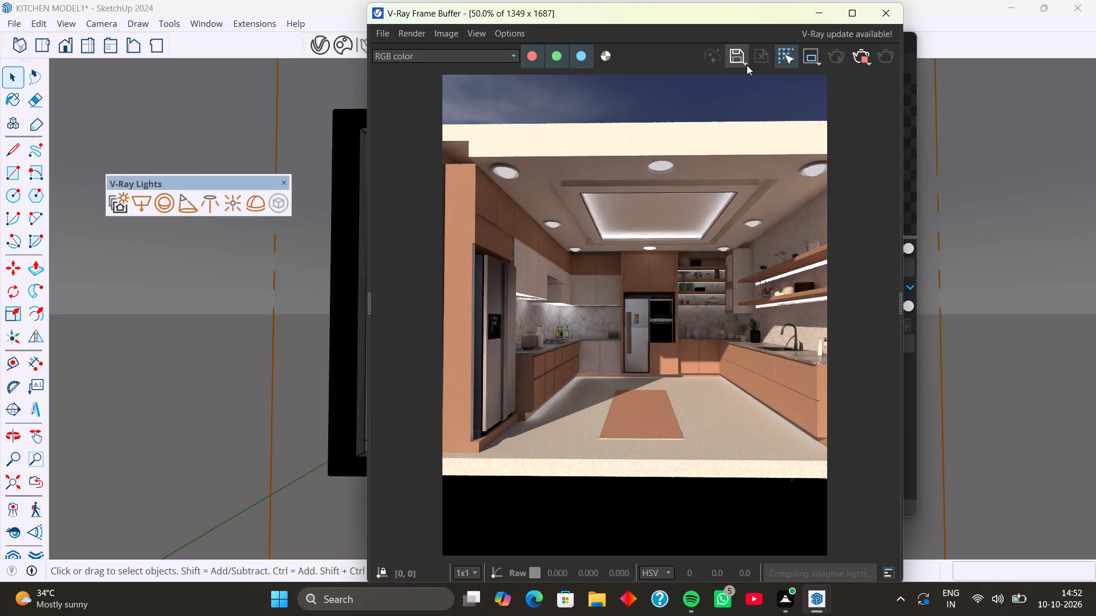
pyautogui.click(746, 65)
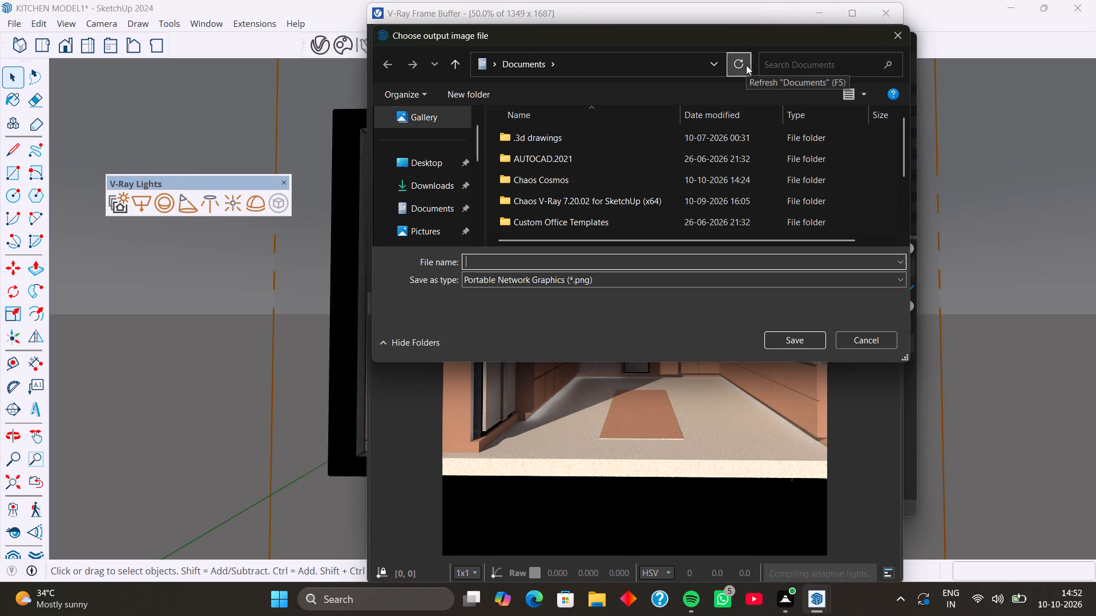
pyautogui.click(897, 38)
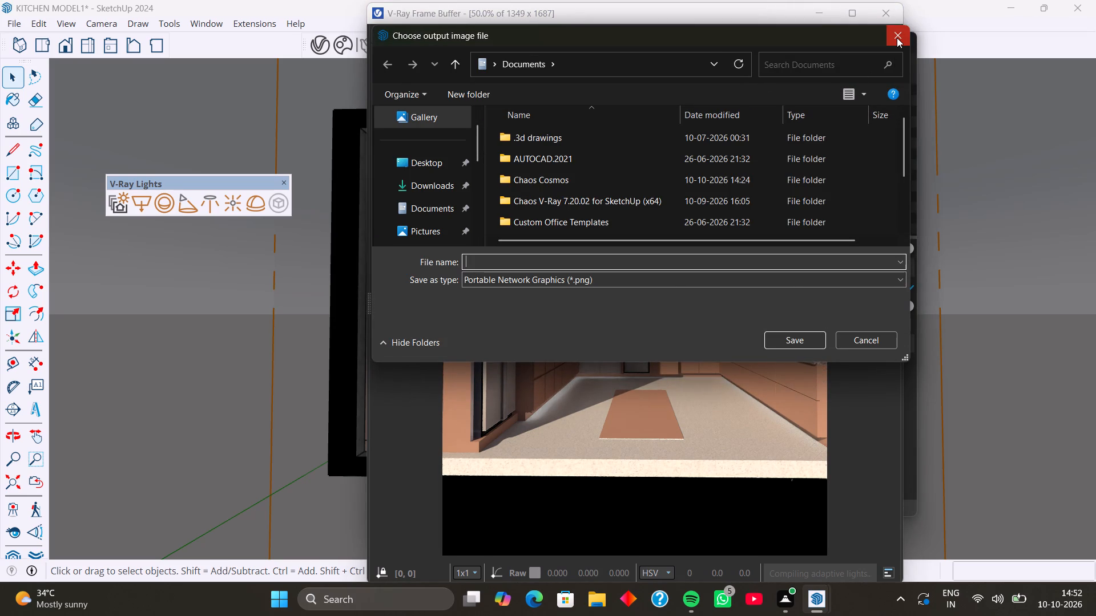
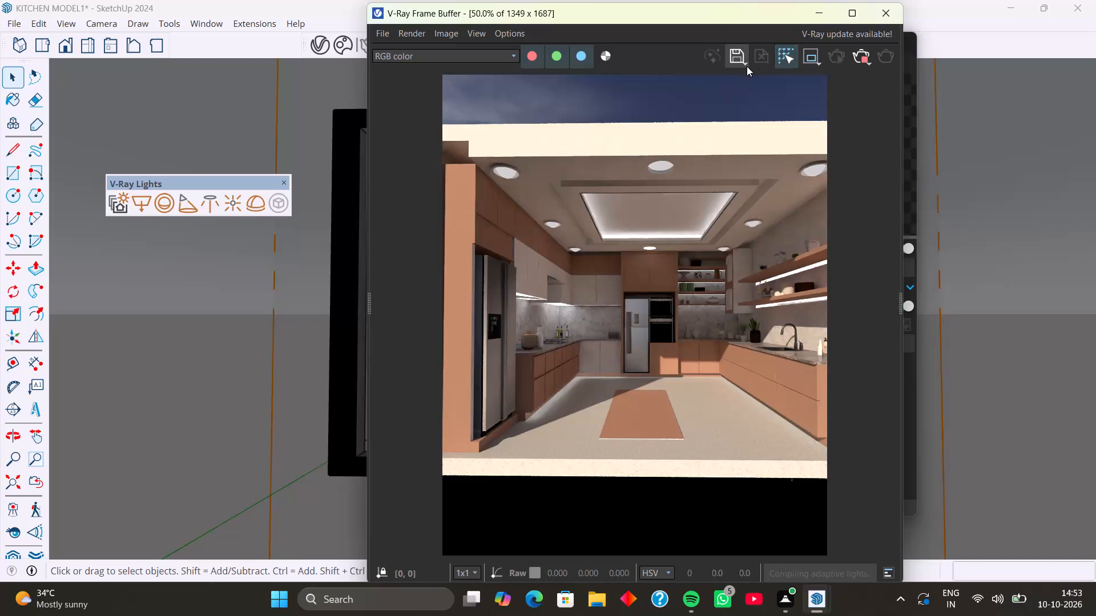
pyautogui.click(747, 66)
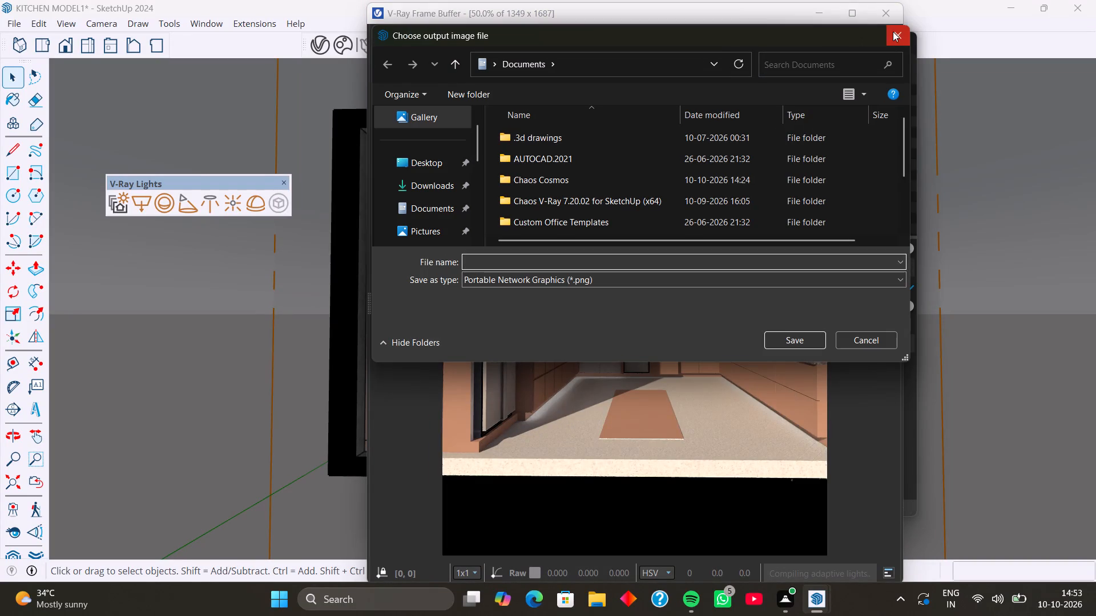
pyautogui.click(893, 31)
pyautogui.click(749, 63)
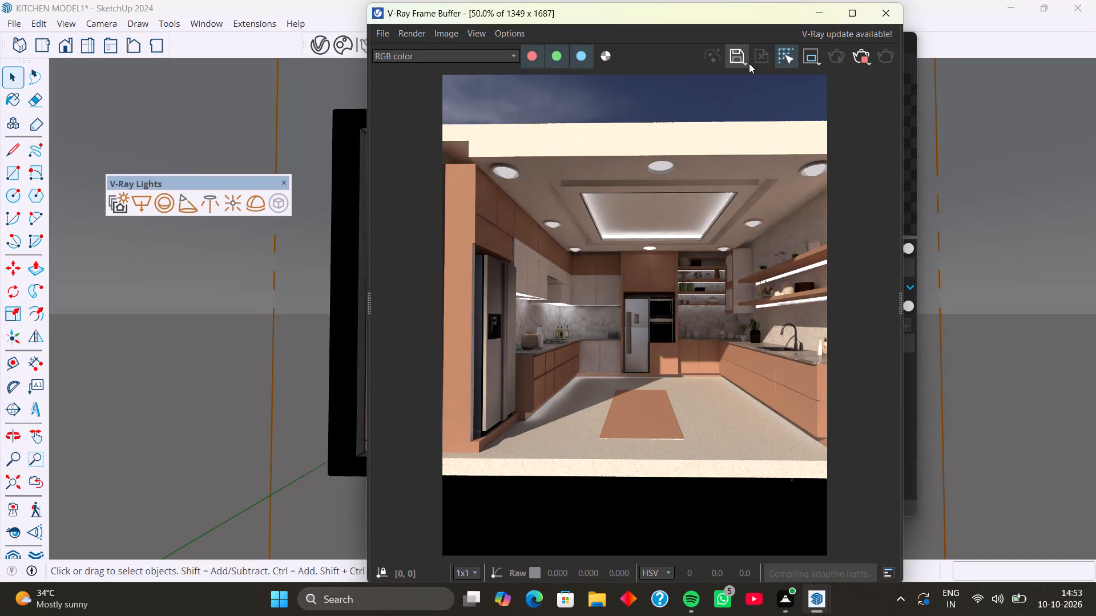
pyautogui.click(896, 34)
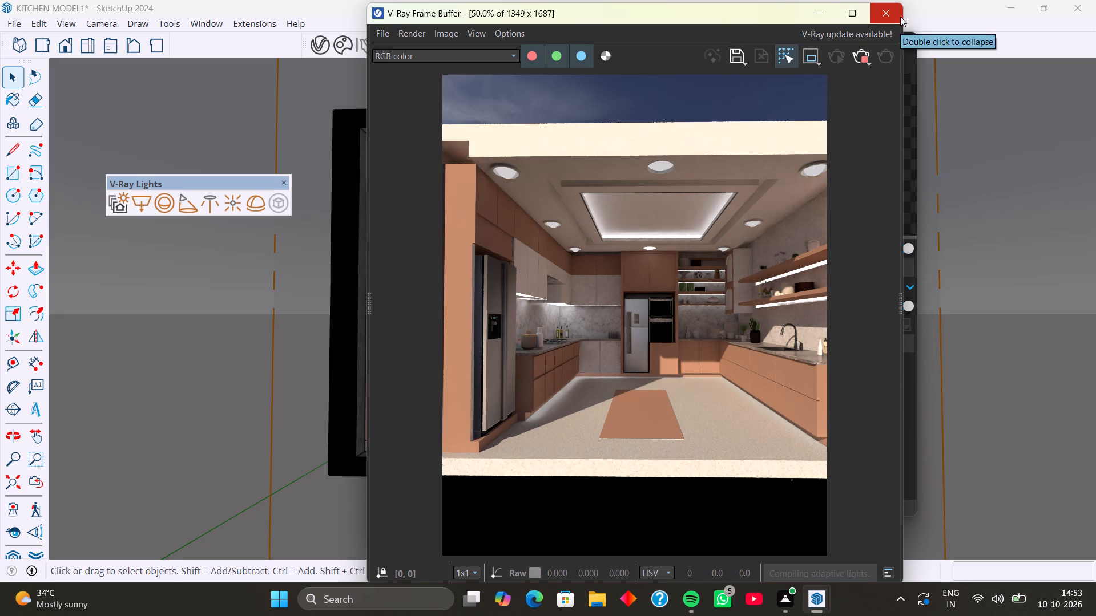
# Stop the running interactive render, restart it with V-Ray Interactive and reopen the frame buffer.
pyautogui.click(882, 13)
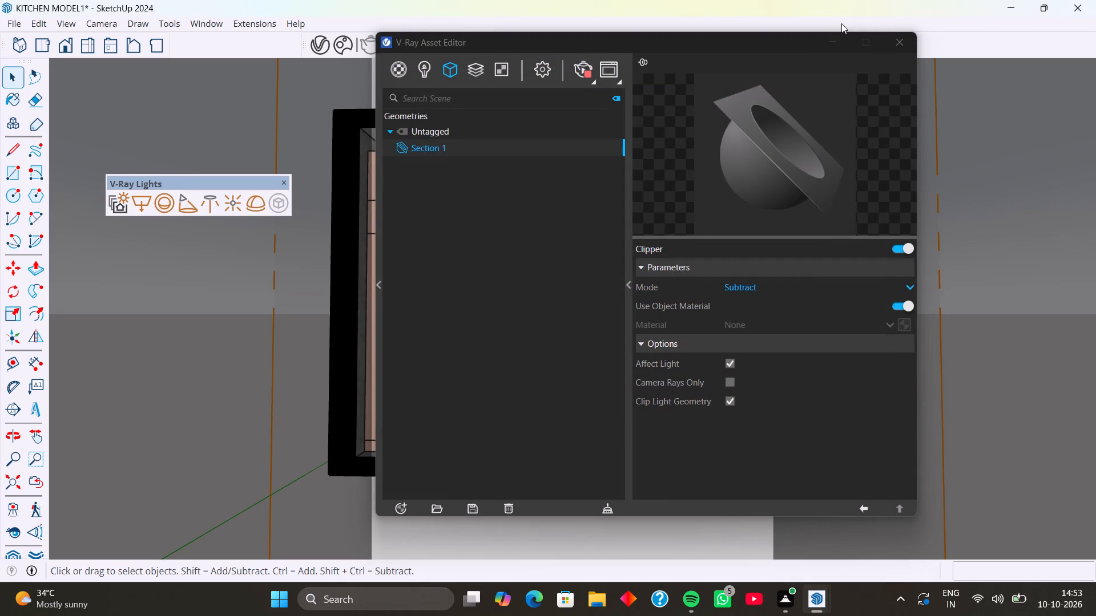
pyautogui.click(580, 68)
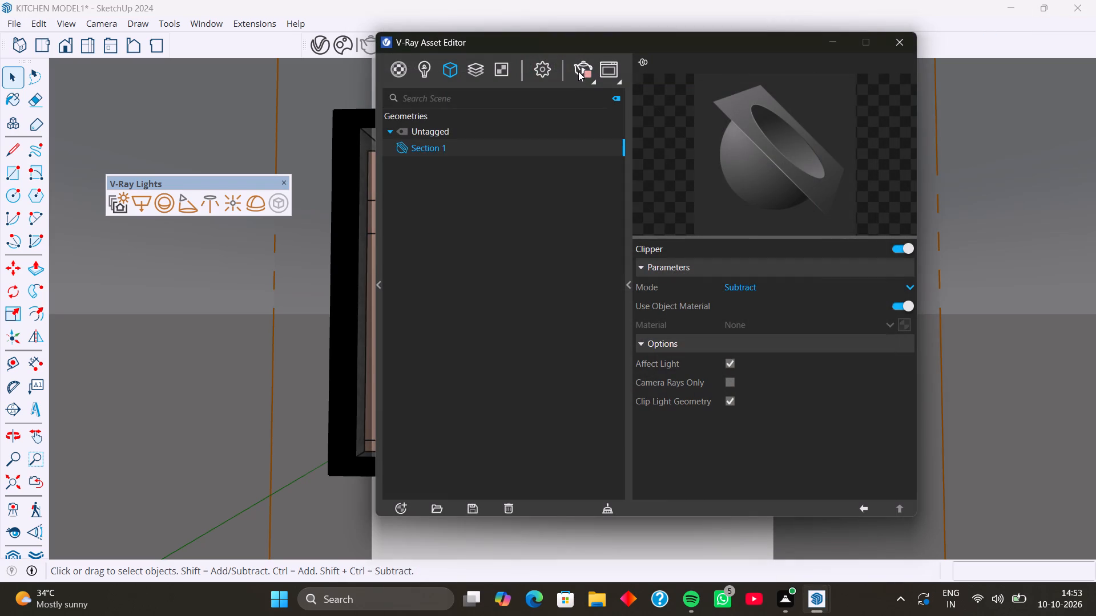
pyautogui.click(578, 71)
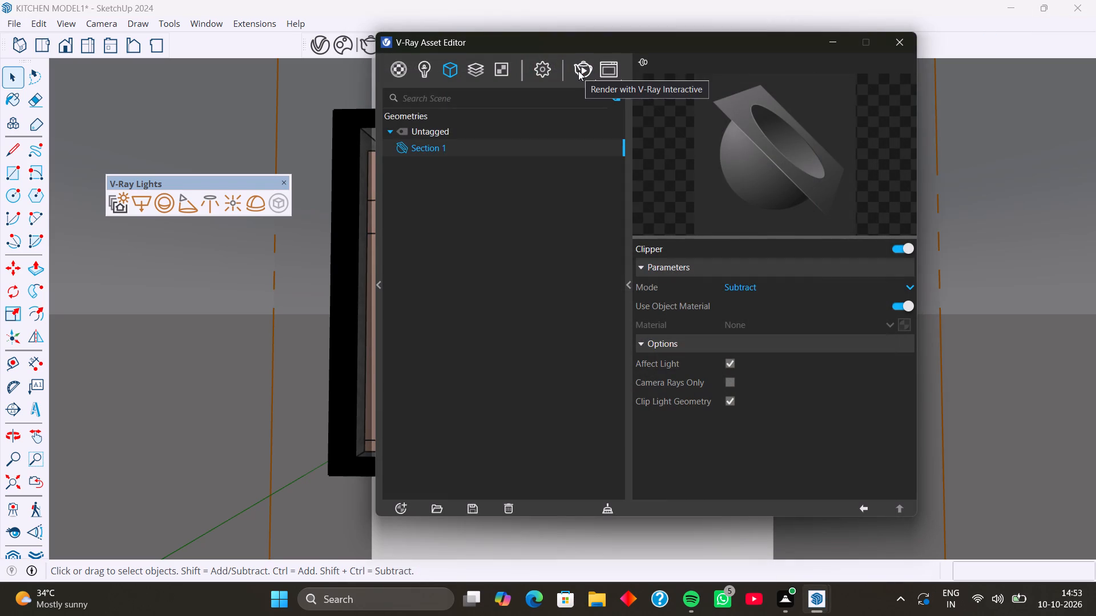
pyautogui.click(606, 70)
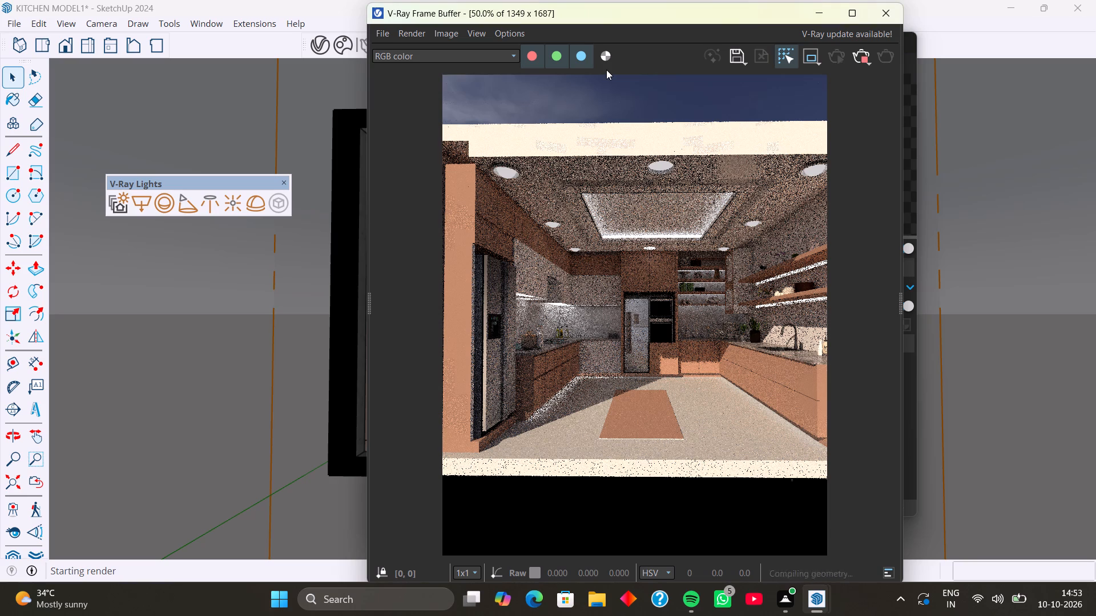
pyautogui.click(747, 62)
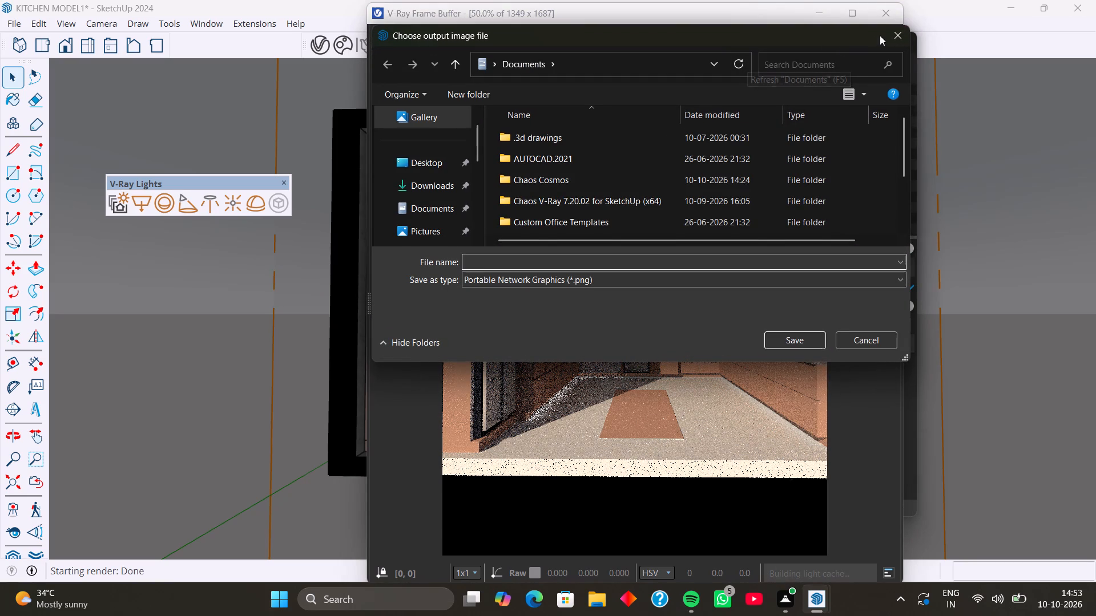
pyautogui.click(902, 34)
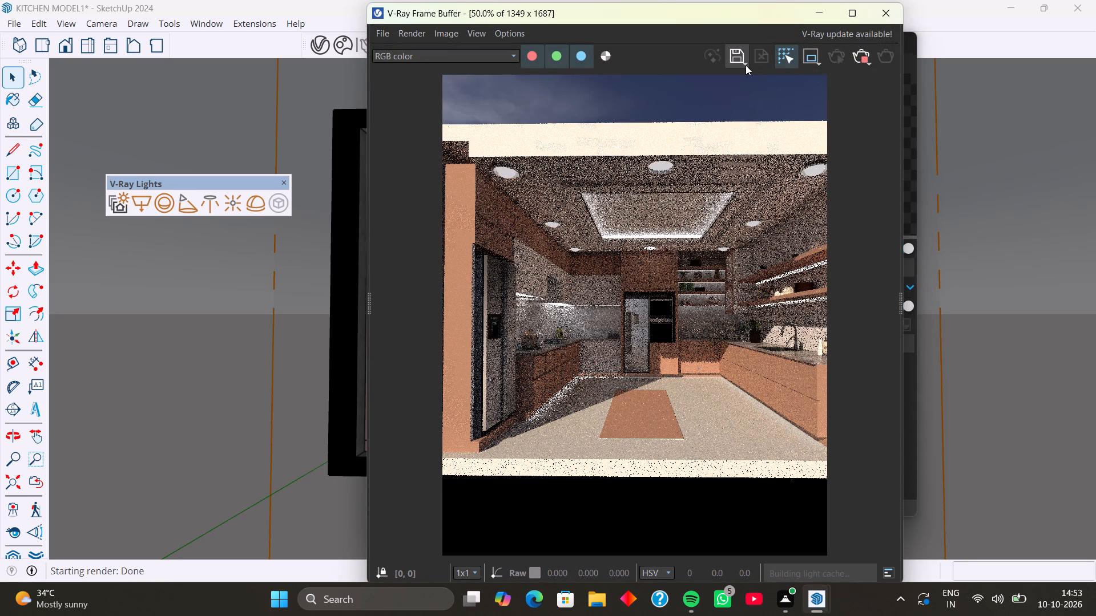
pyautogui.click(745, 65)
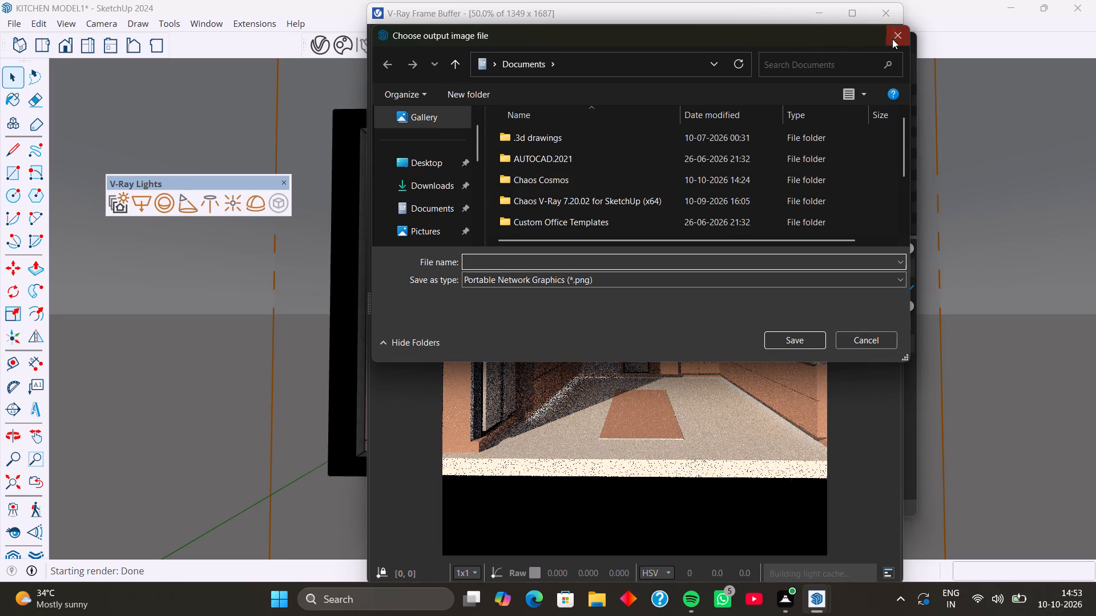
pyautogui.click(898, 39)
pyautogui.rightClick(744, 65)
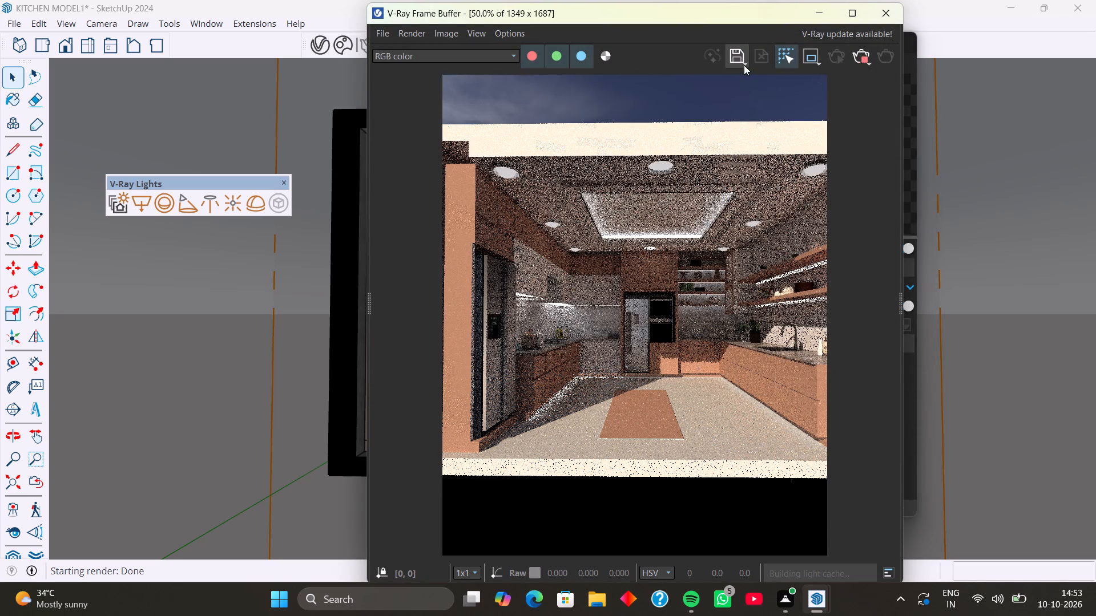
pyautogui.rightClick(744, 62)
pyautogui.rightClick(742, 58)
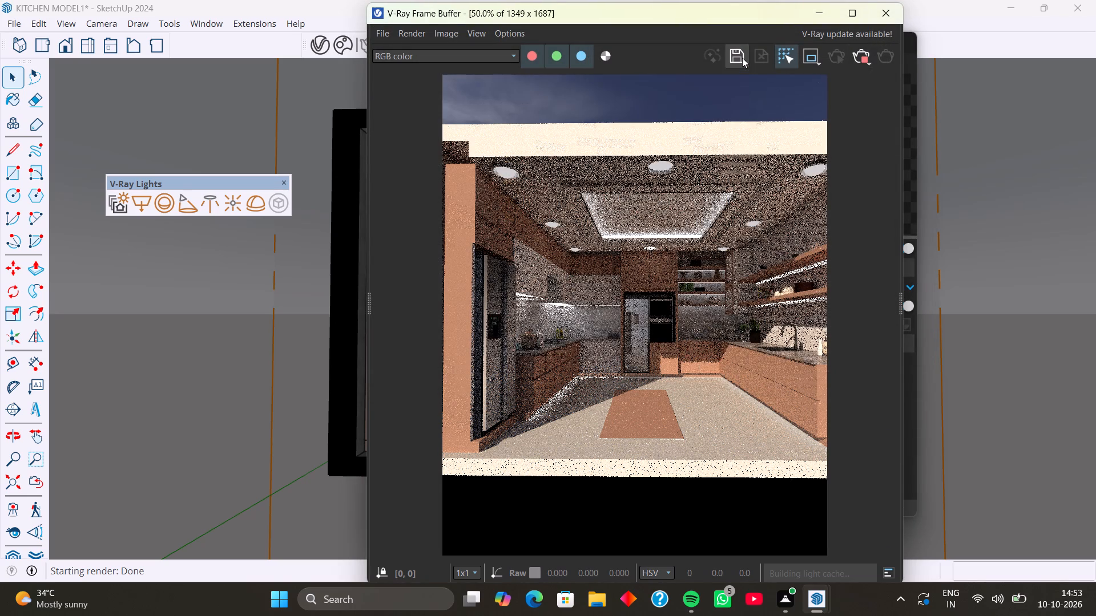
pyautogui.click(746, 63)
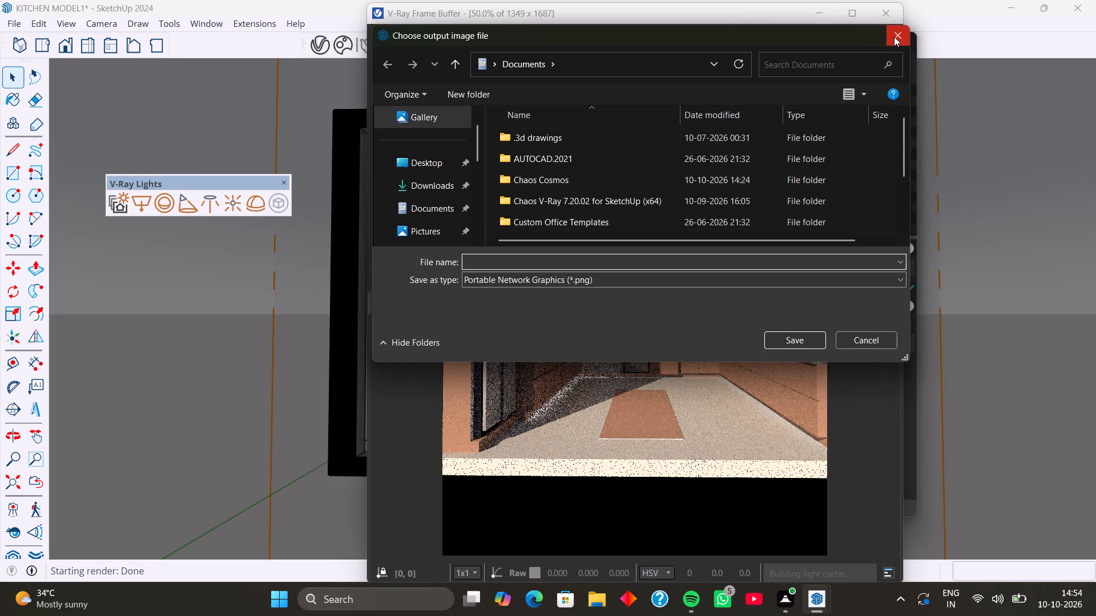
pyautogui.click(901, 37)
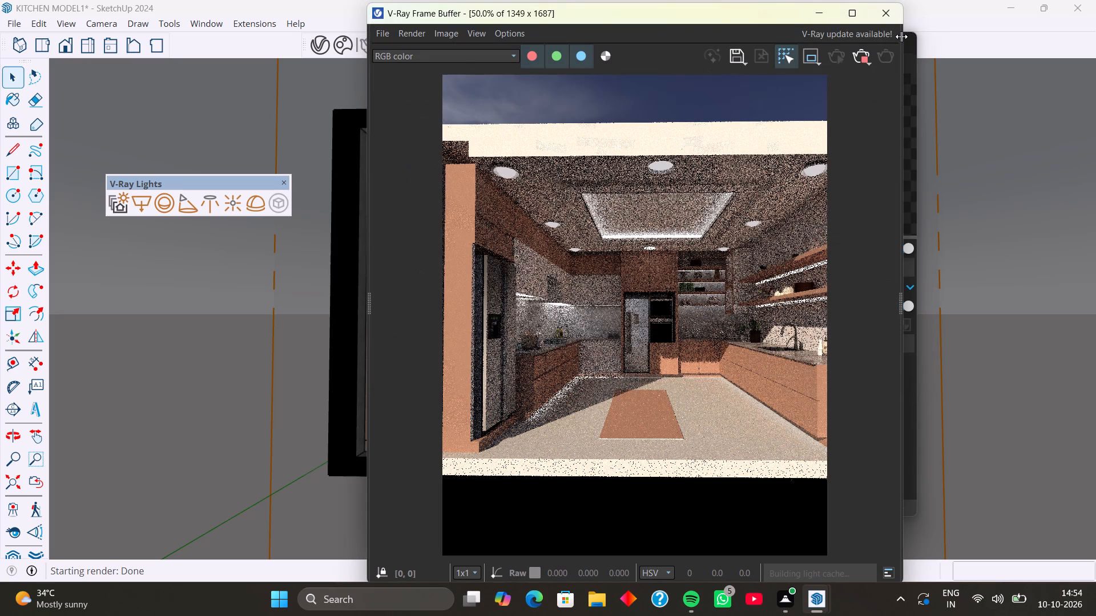
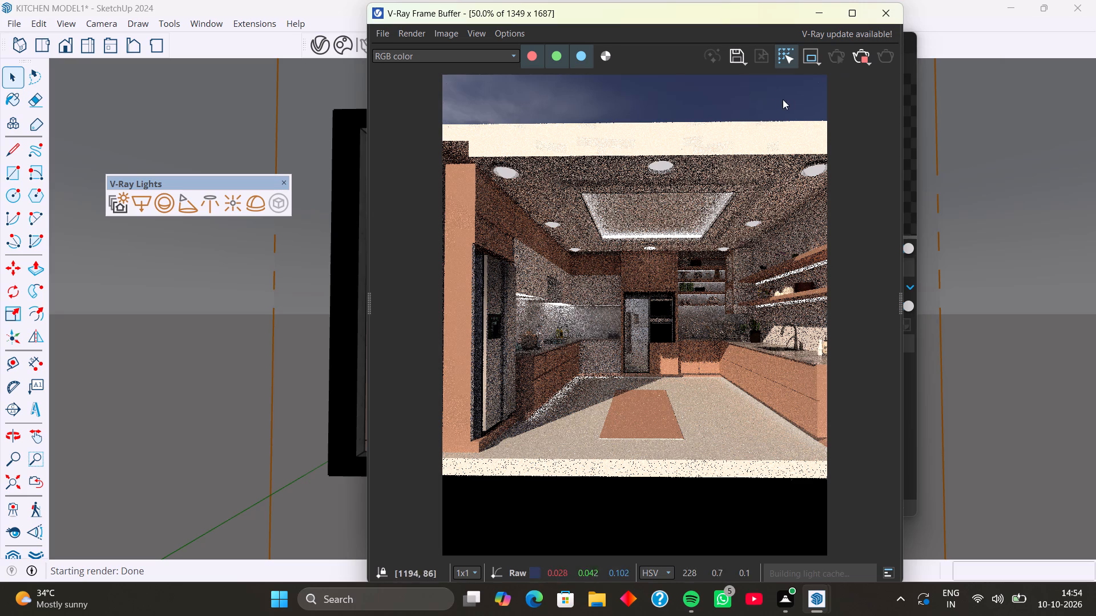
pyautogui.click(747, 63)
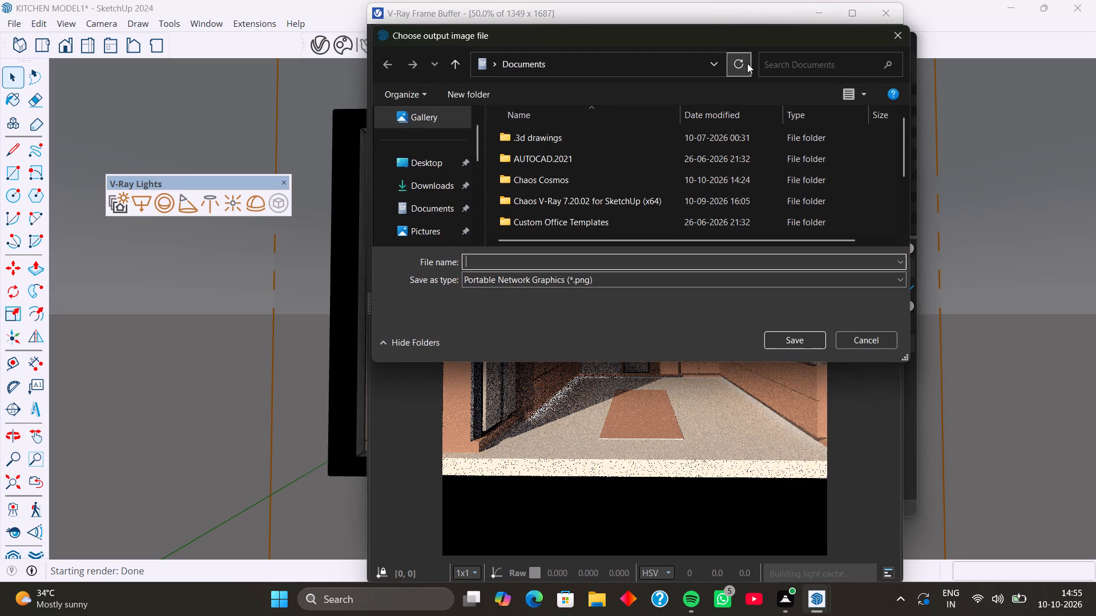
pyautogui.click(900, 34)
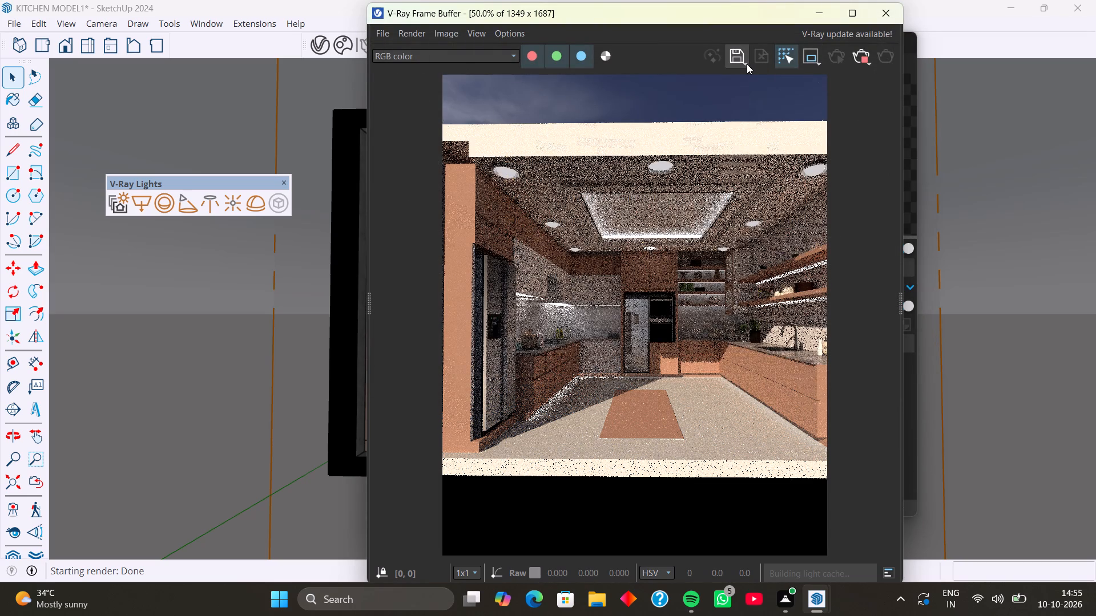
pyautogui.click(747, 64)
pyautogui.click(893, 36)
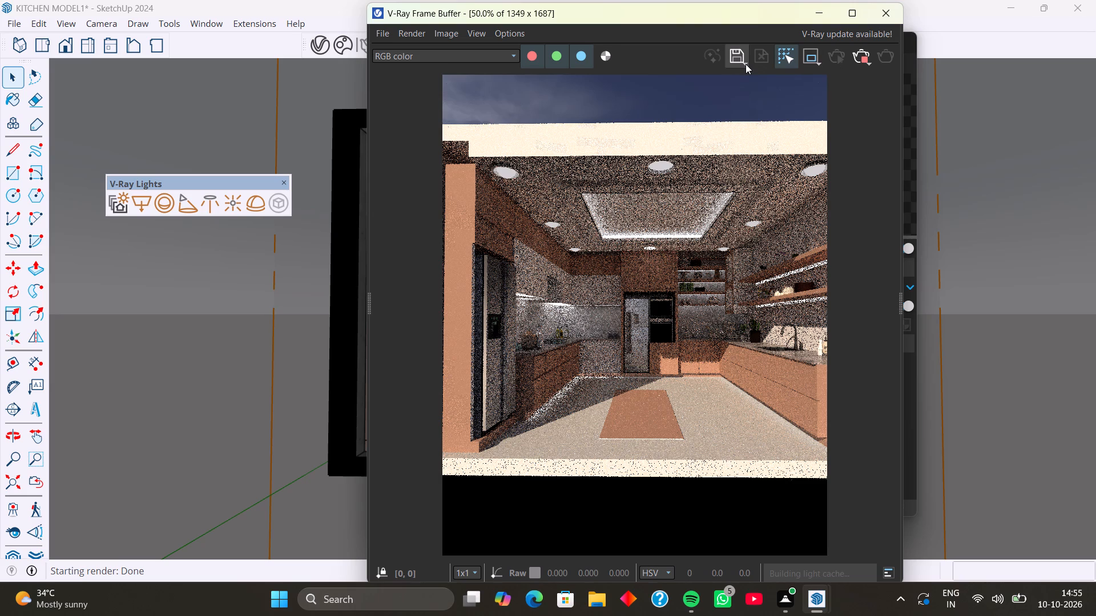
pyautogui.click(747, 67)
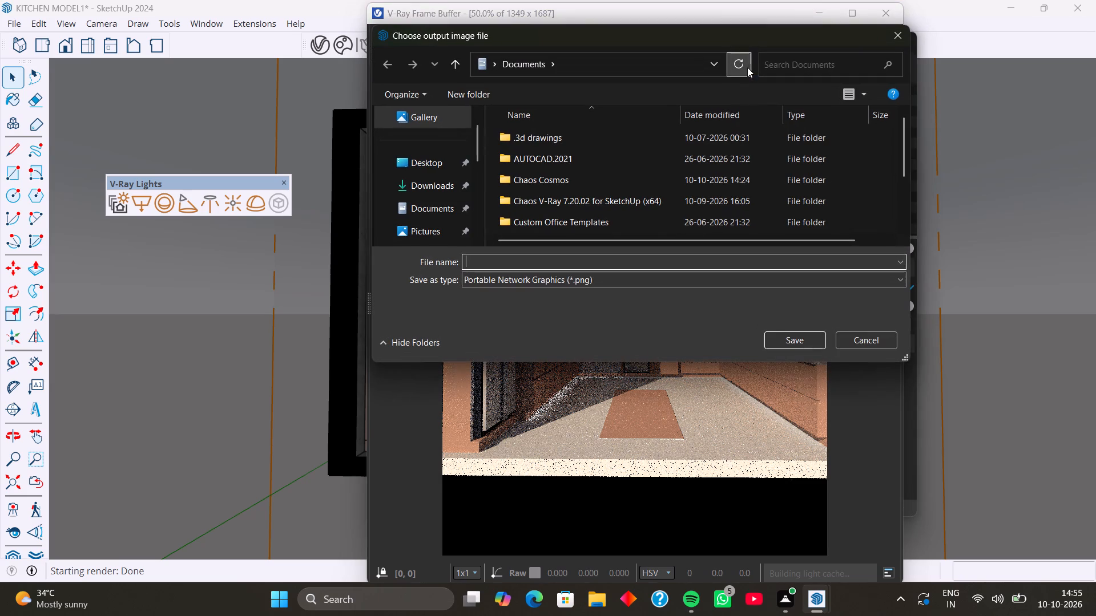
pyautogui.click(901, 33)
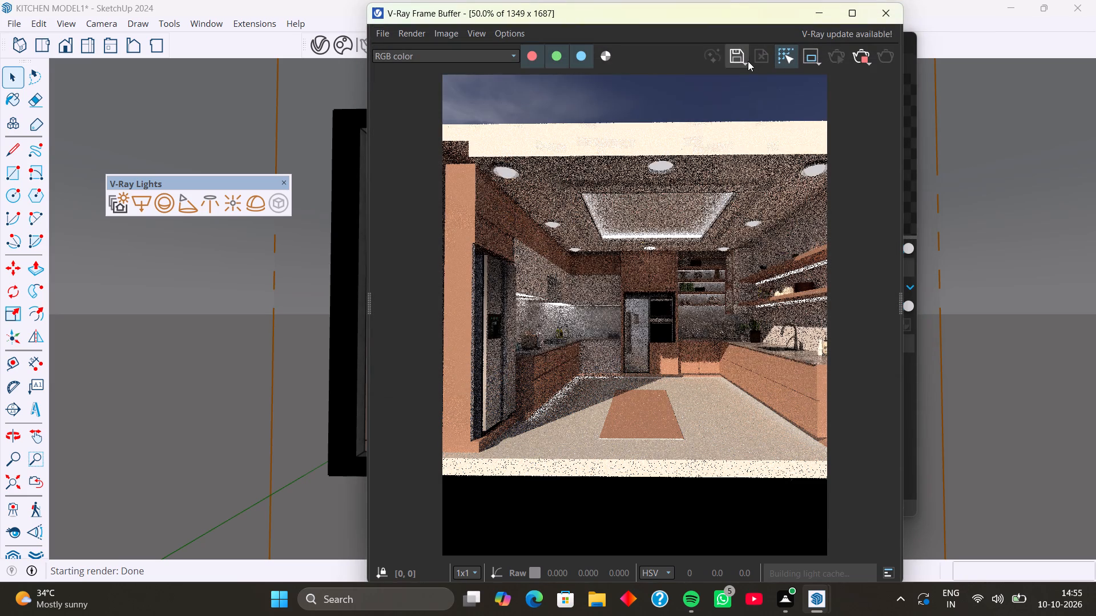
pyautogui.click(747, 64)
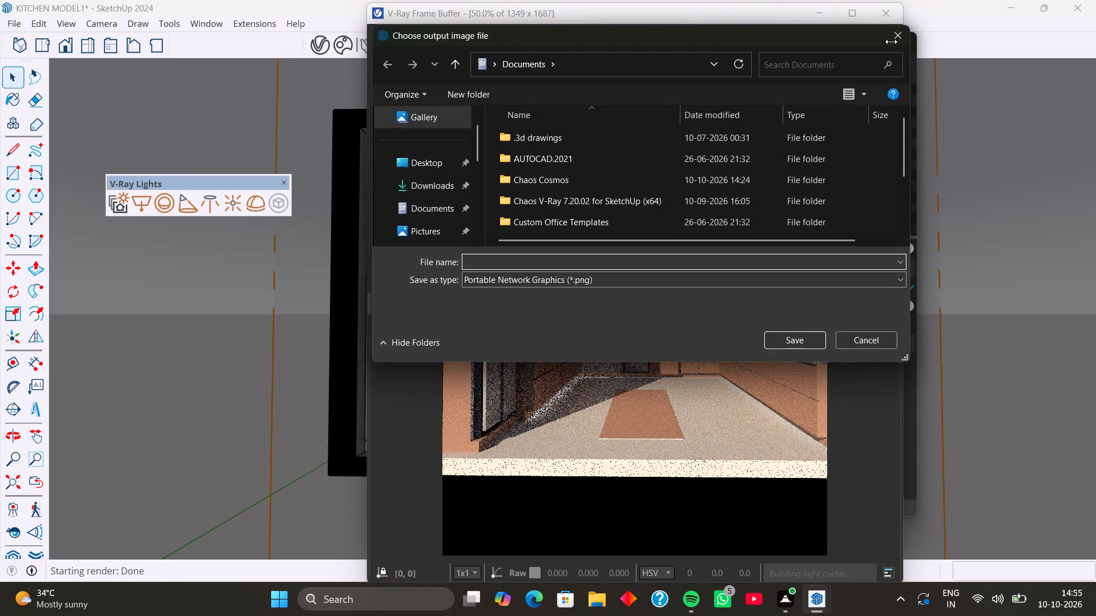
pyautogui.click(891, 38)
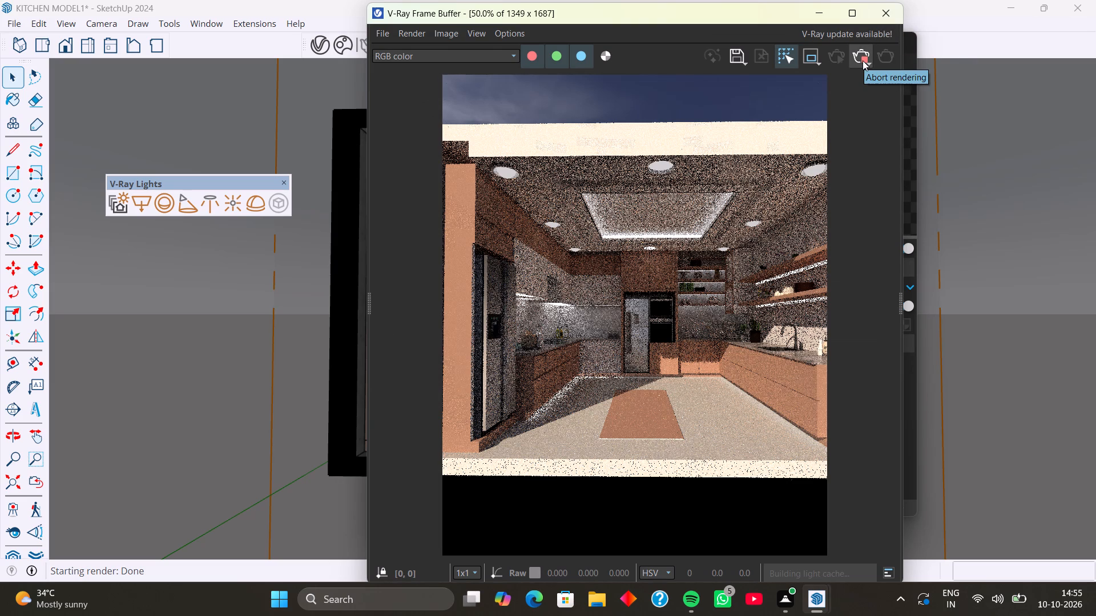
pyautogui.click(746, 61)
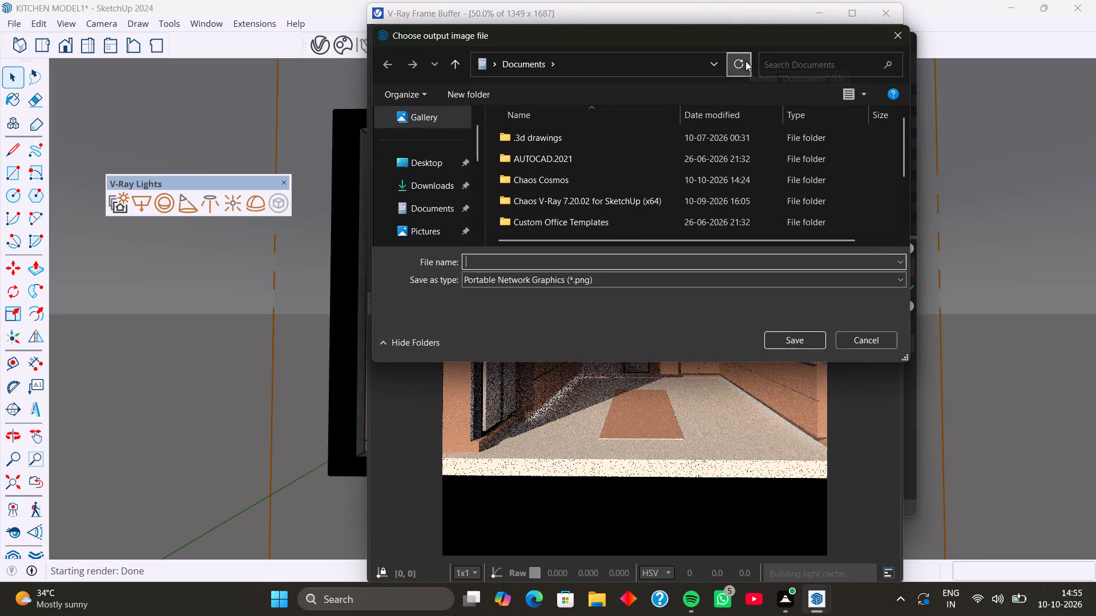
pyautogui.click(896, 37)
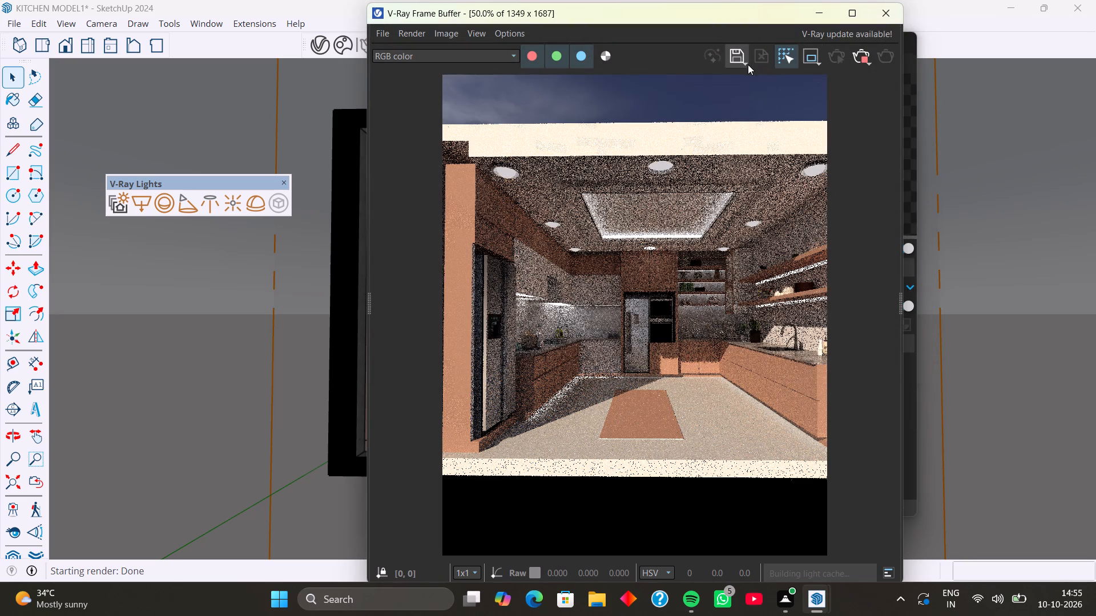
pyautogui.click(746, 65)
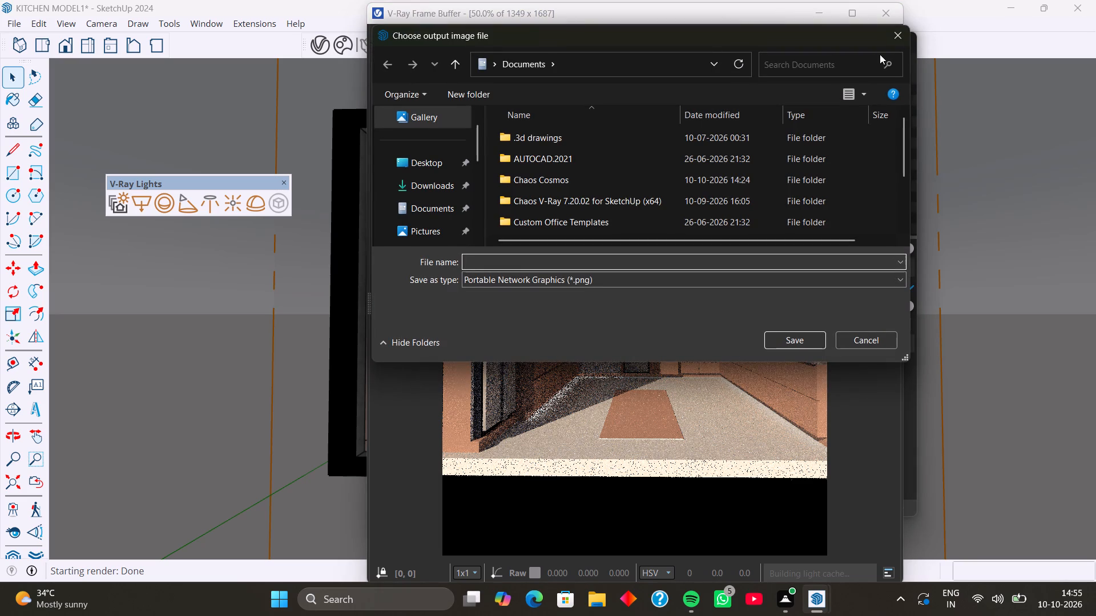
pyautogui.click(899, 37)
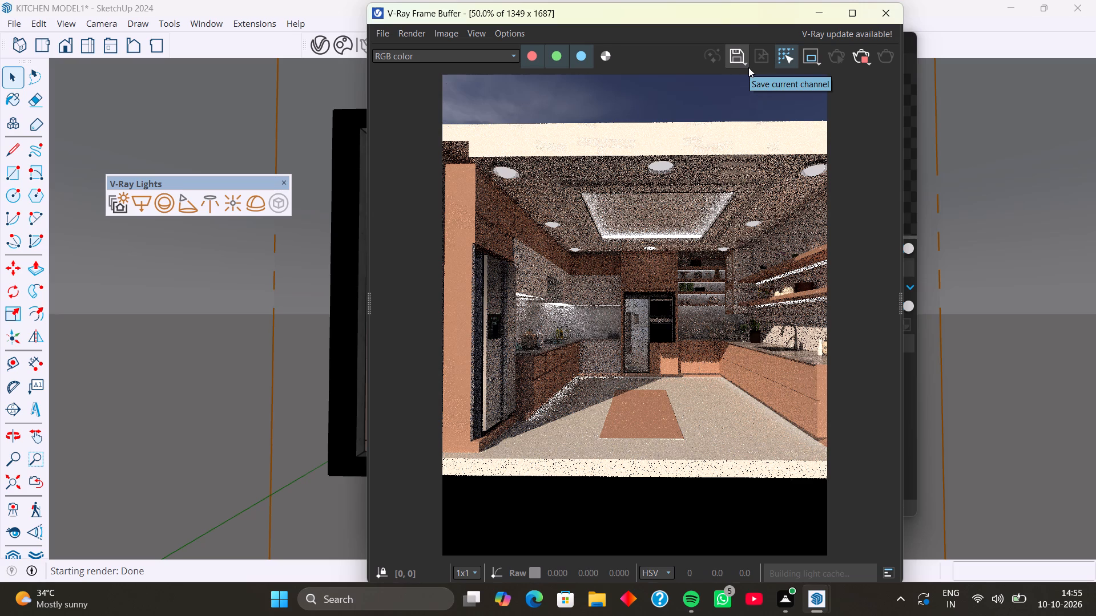
# Turn off the mouse-following render option in the frame buffer.
pyautogui.scroll(2, 722, 245)
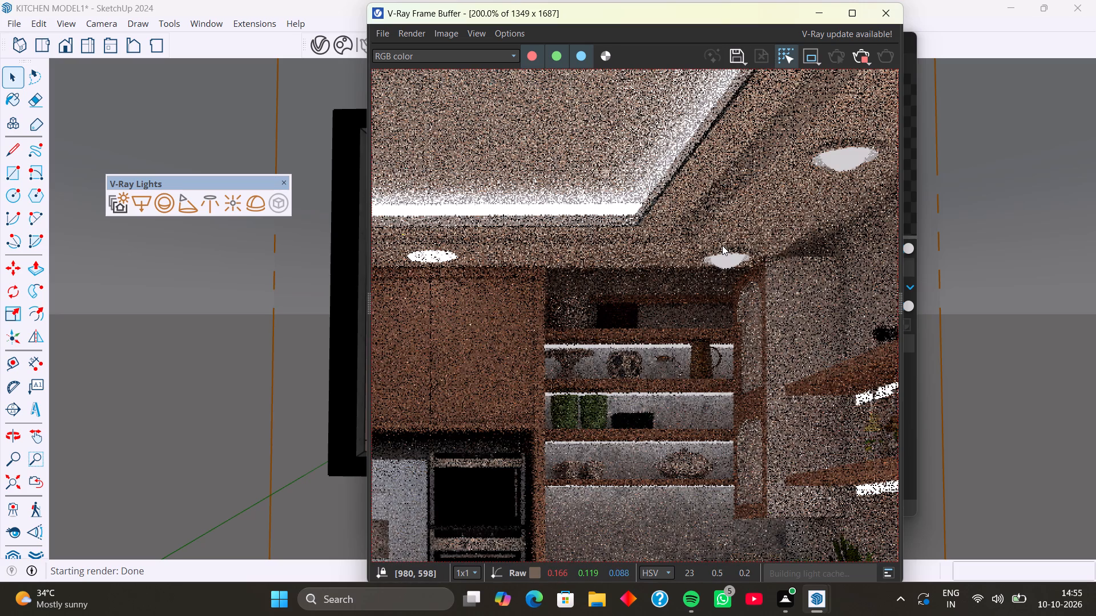
pyautogui.scroll(-1, 722, 245)
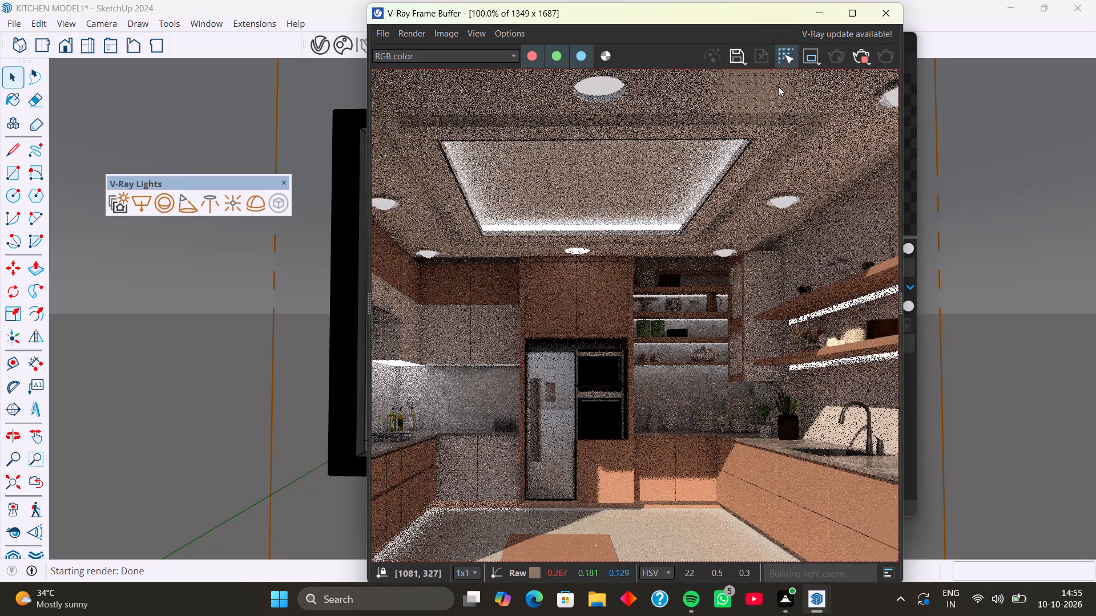
pyautogui.click(787, 59)
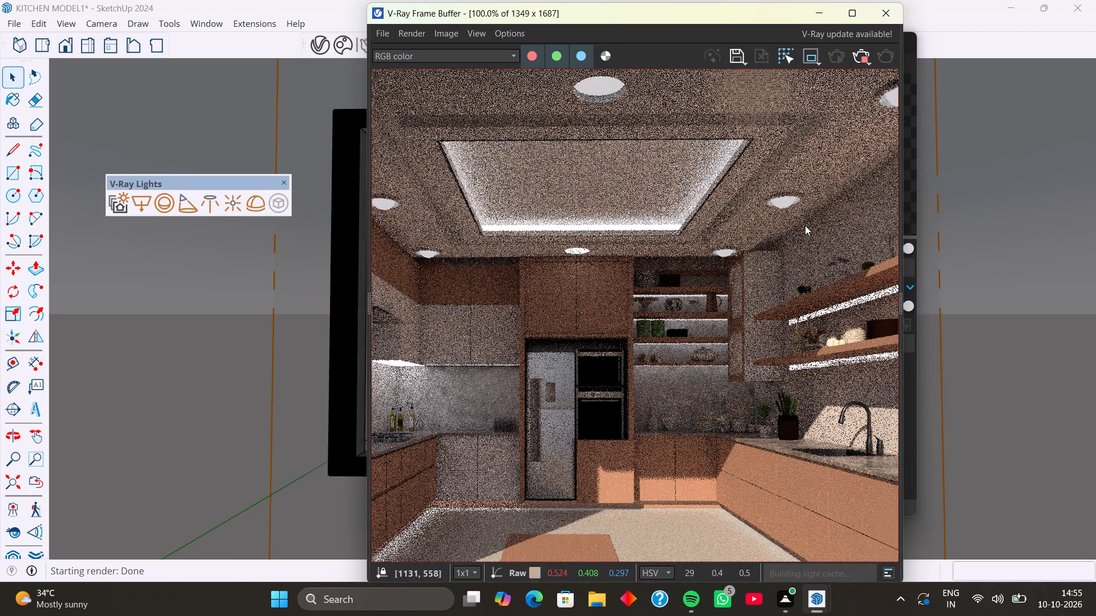
# Examine the kitchen render up close around the ceiling lights, wall and open shelves, and check the whole frame.
pyautogui.scroll(2, 792, 254)
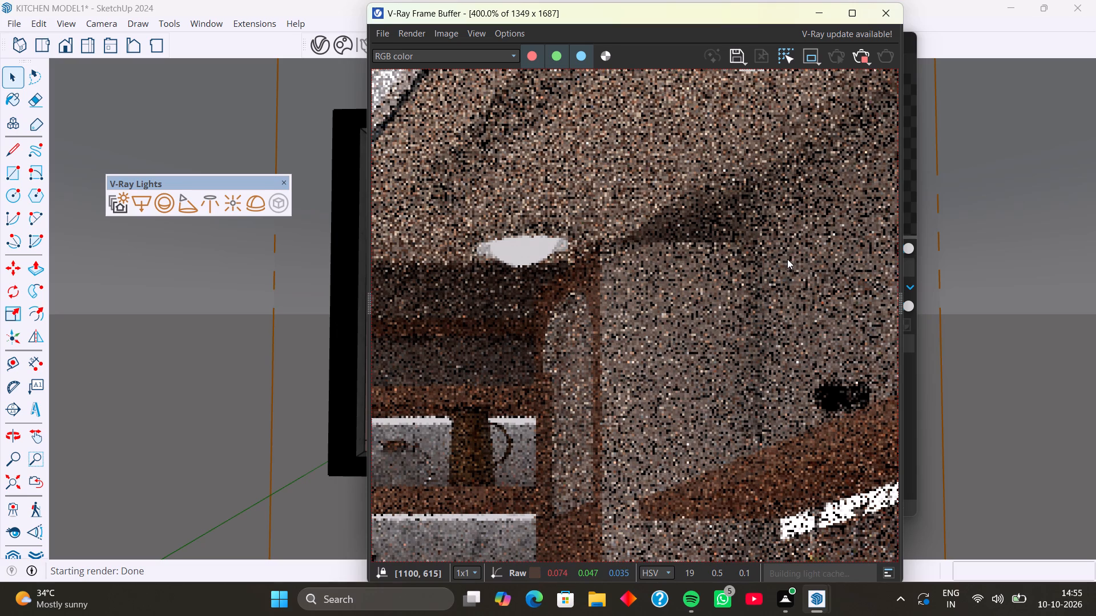
pyautogui.click(787, 259)
pyautogui.scroll(-3, 789, 253)
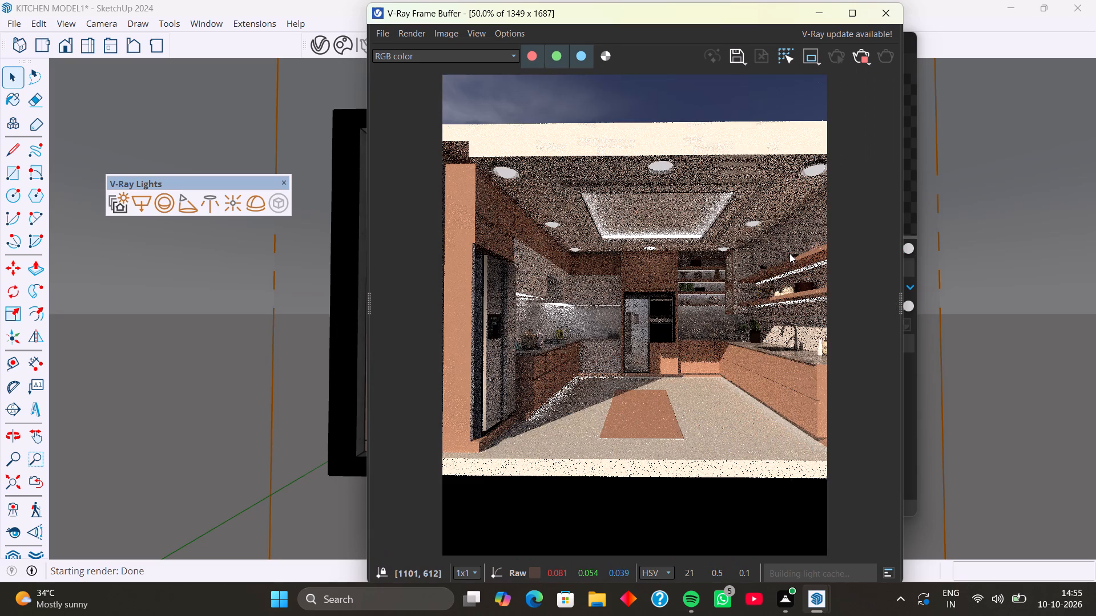
pyautogui.scroll(1, 789, 253)
pyautogui.scroll(-1, 789, 253)
pyautogui.scroll(1, 789, 253)
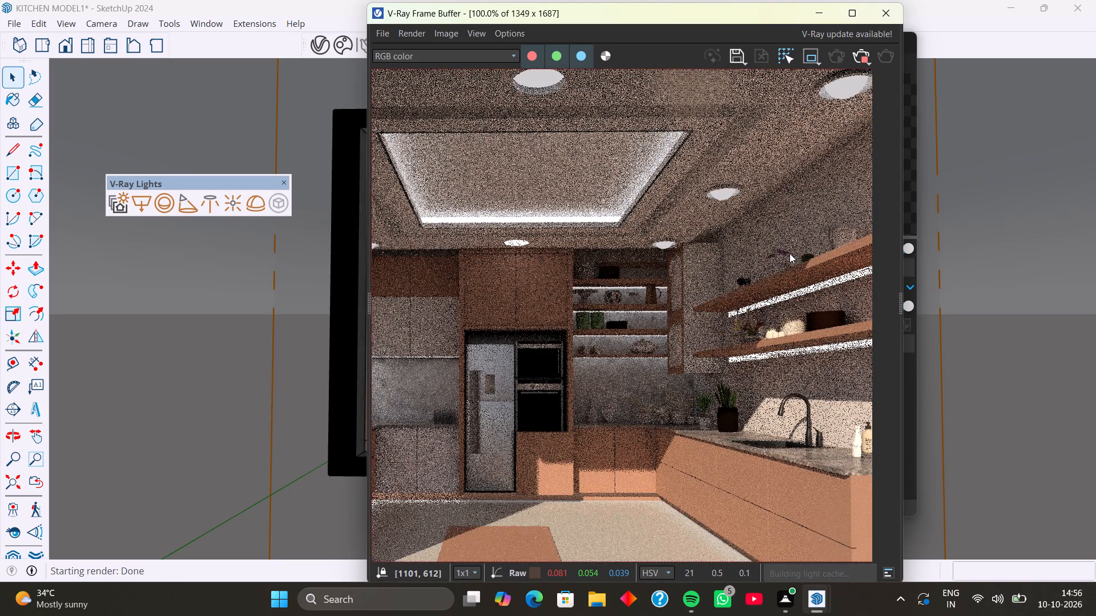
pyautogui.scroll(-1, 789, 253)
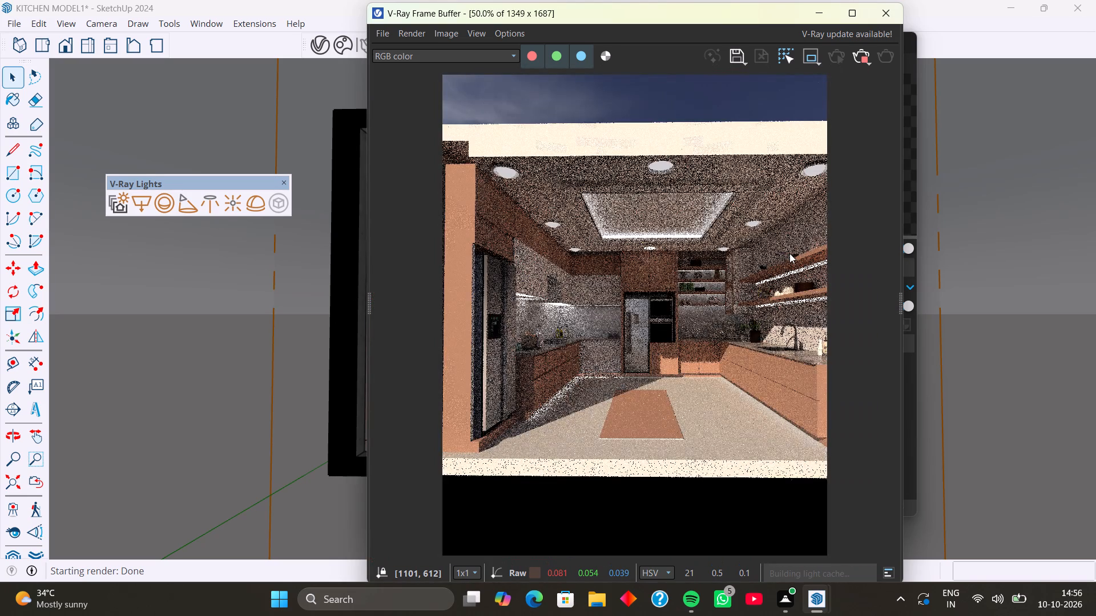
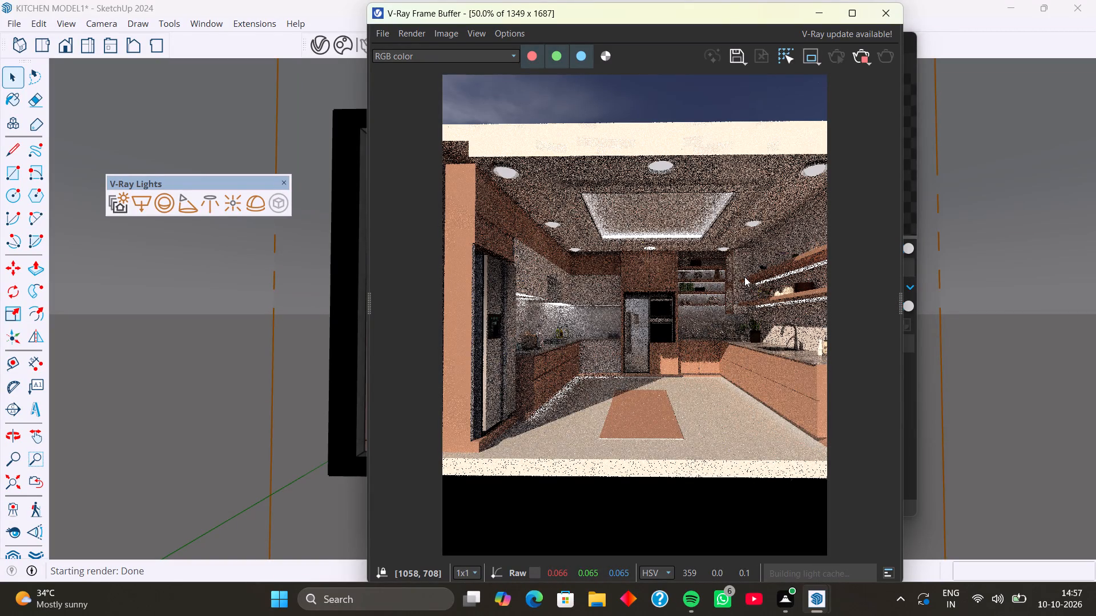
# Abort the running kitchen render and restart it as an interactive render.
pyautogui.click(860, 56)
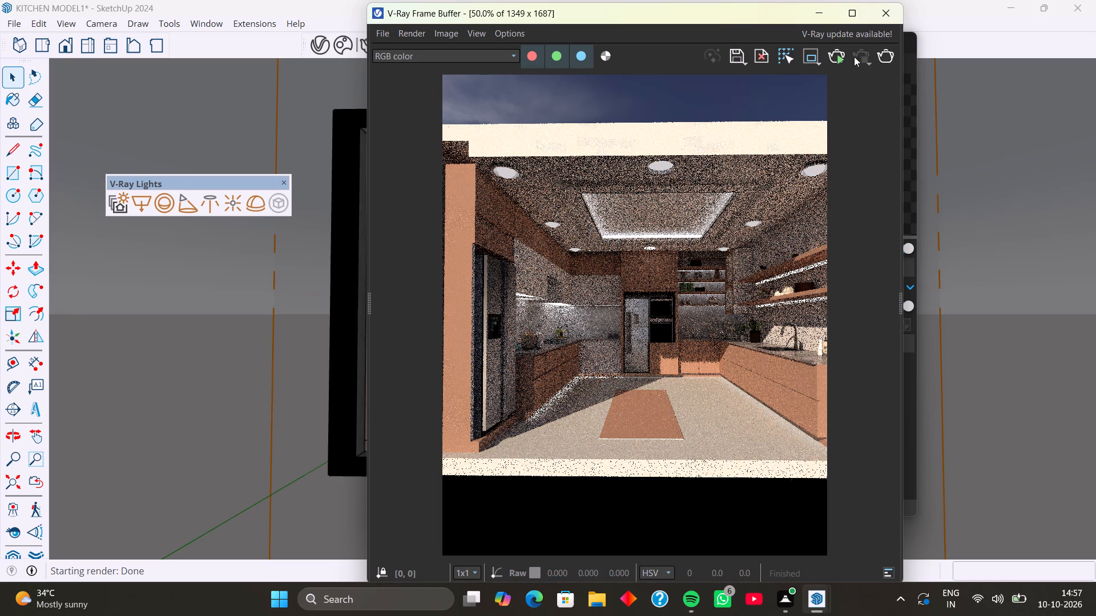
pyautogui.click(838, 57)
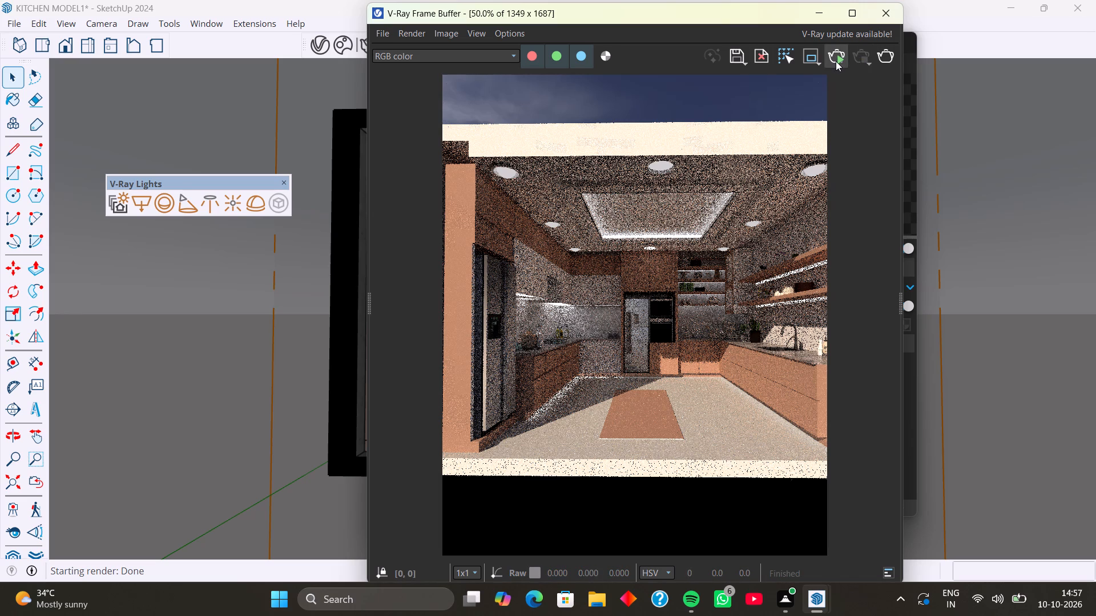
pyautogui.click(840, 57)
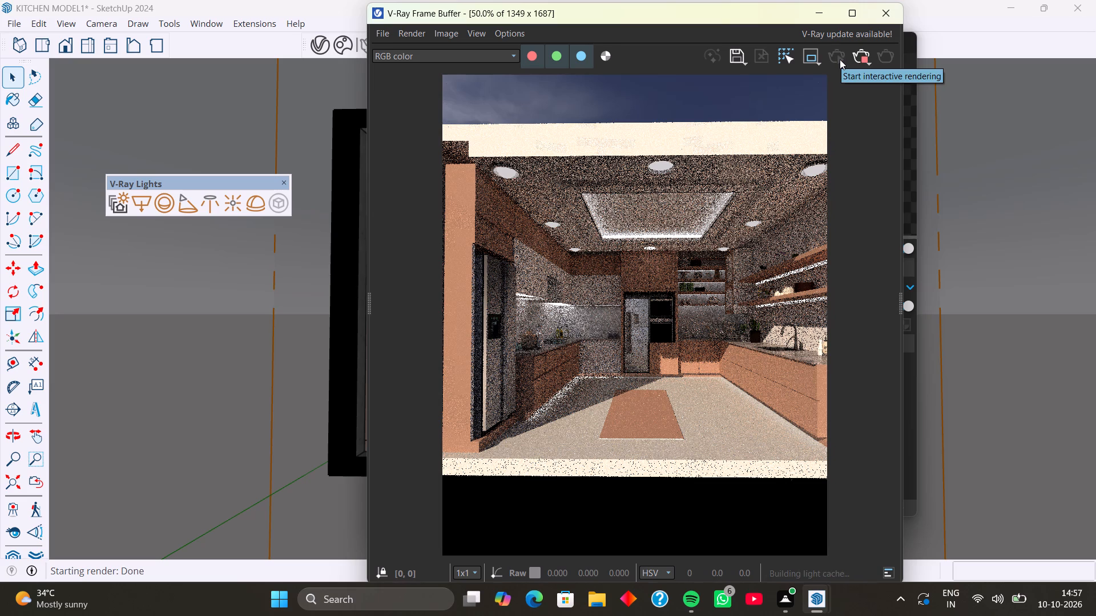
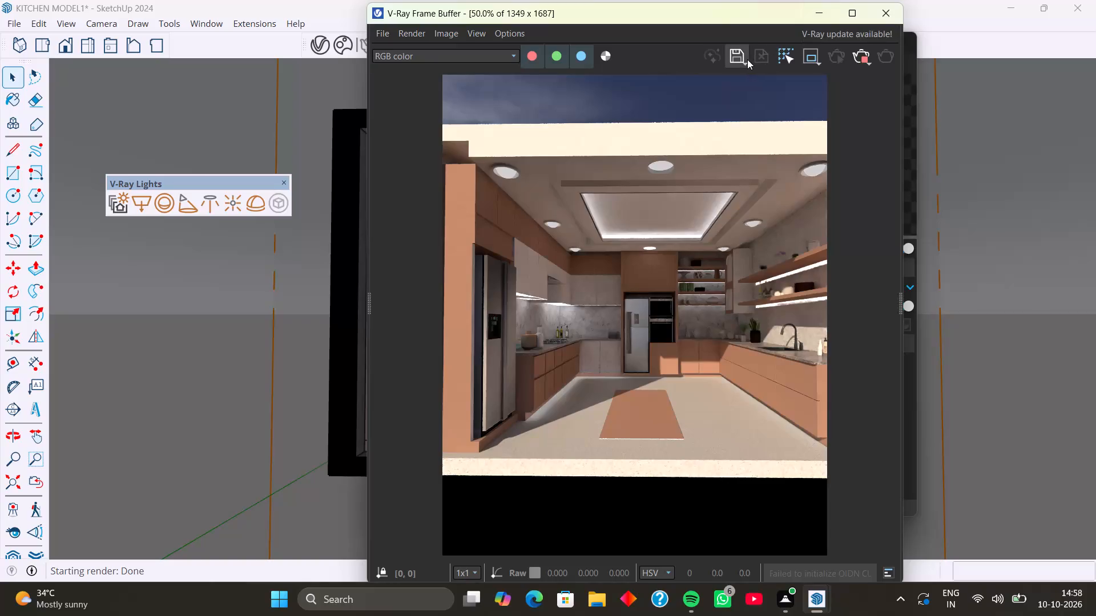
# Save the current kitchen render to the Downloads folder as a PNG image named "kitchen 001".
pyautogui.click(743, 62)
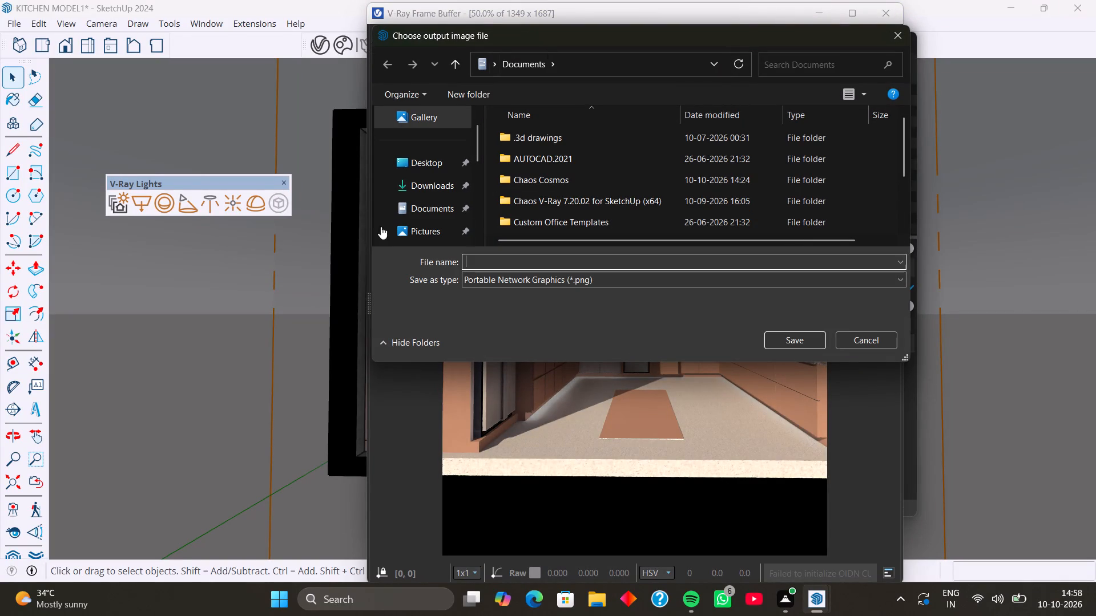
pyautogui.click(435, 189)
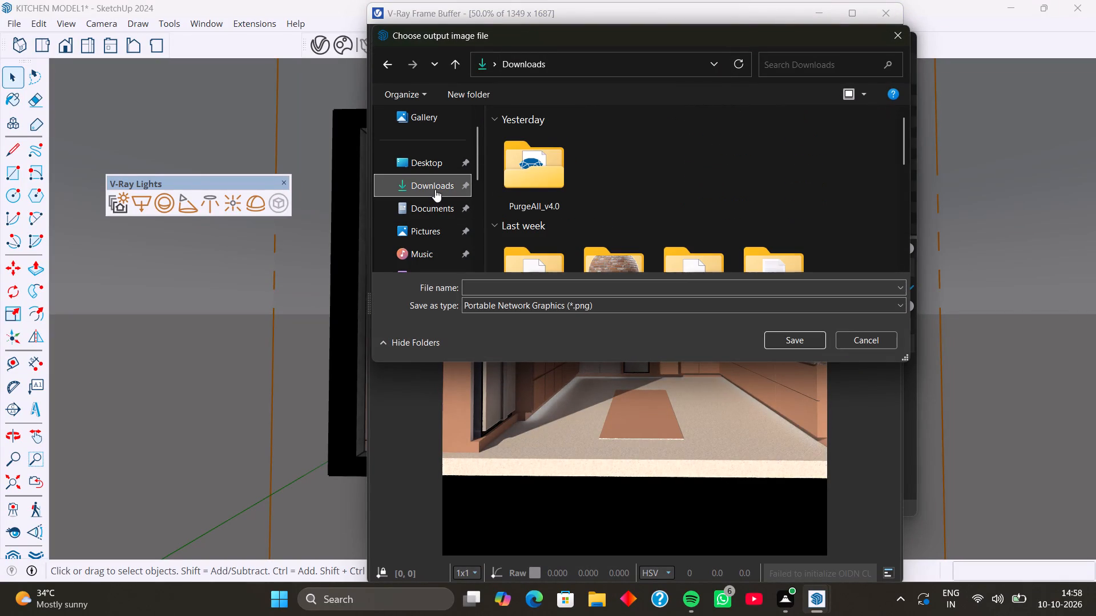
pyautogui.click(487, 287)
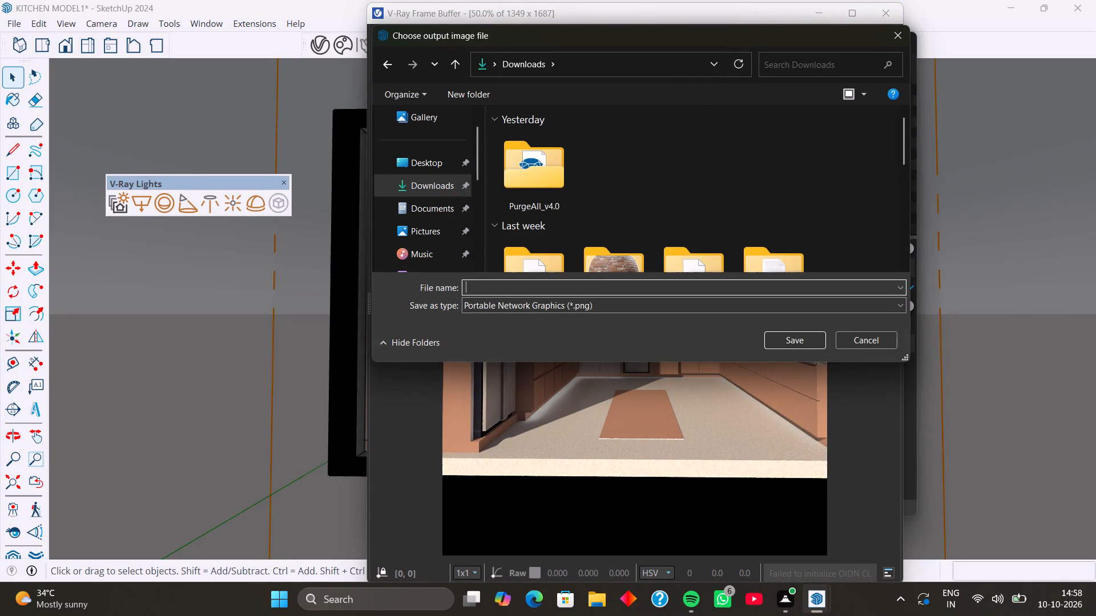
pyautogui.write('kit')
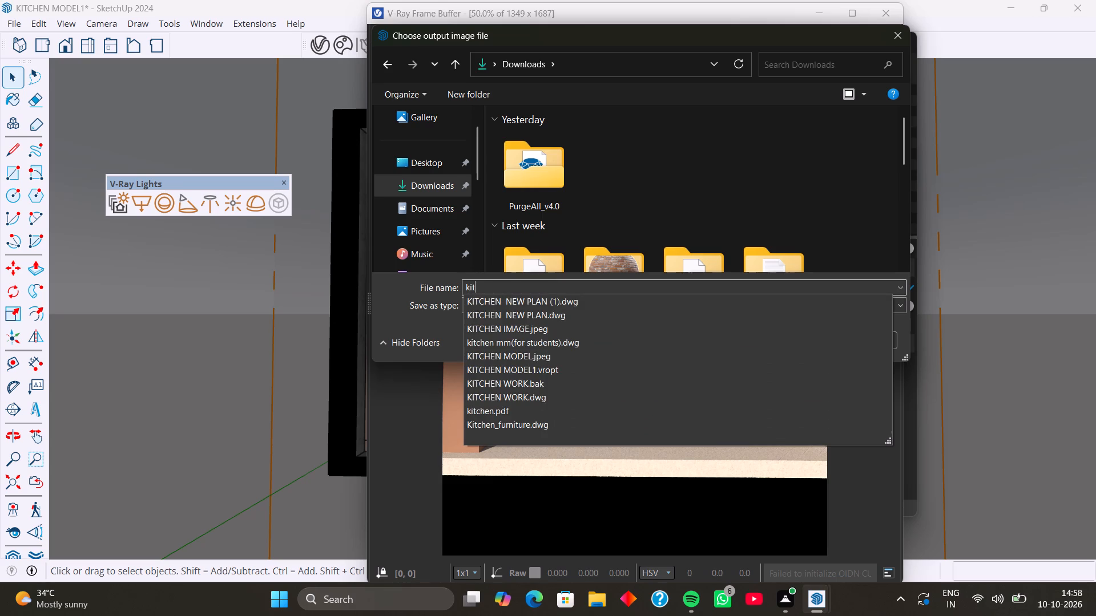
pyautogui.write('che')
pyautogui.press('n')
pyautogui.press('space')
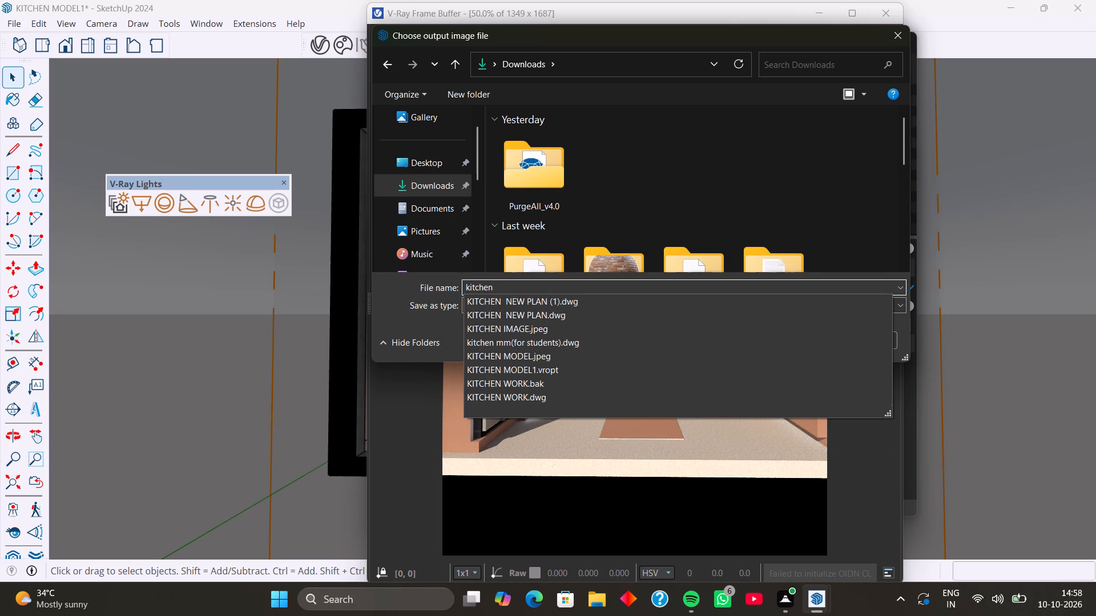
pyautogui.write('00')
pyautogui.press('1')
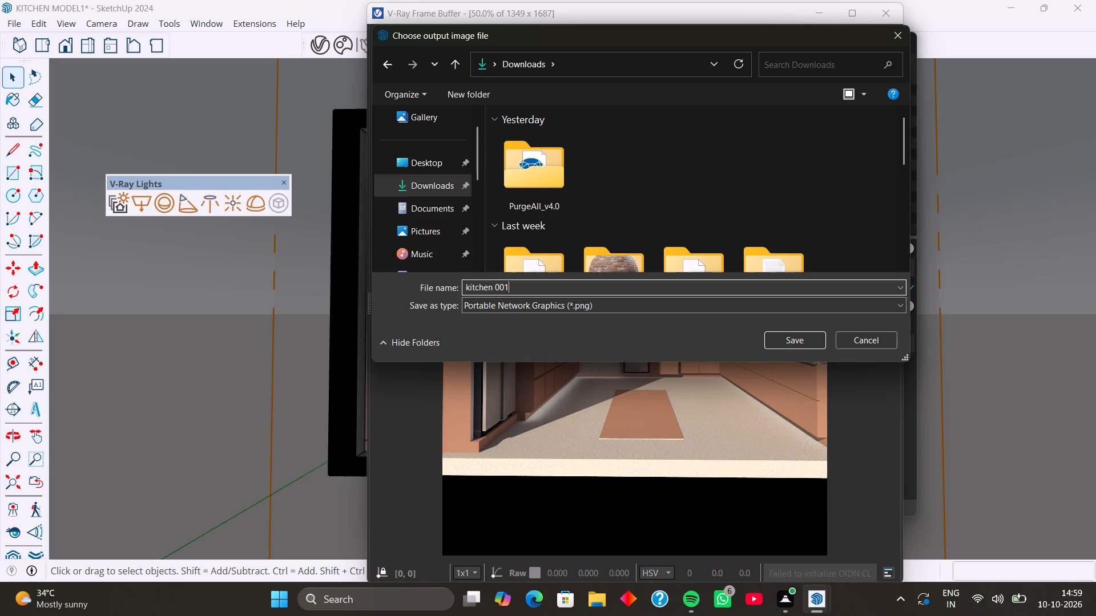
pyautogui.press('Return')
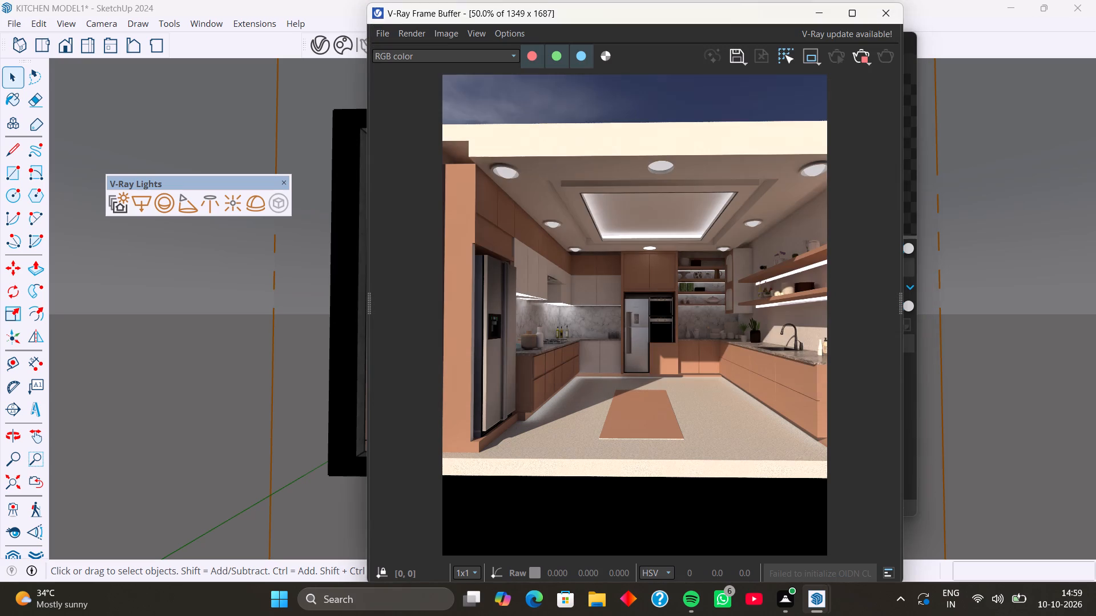
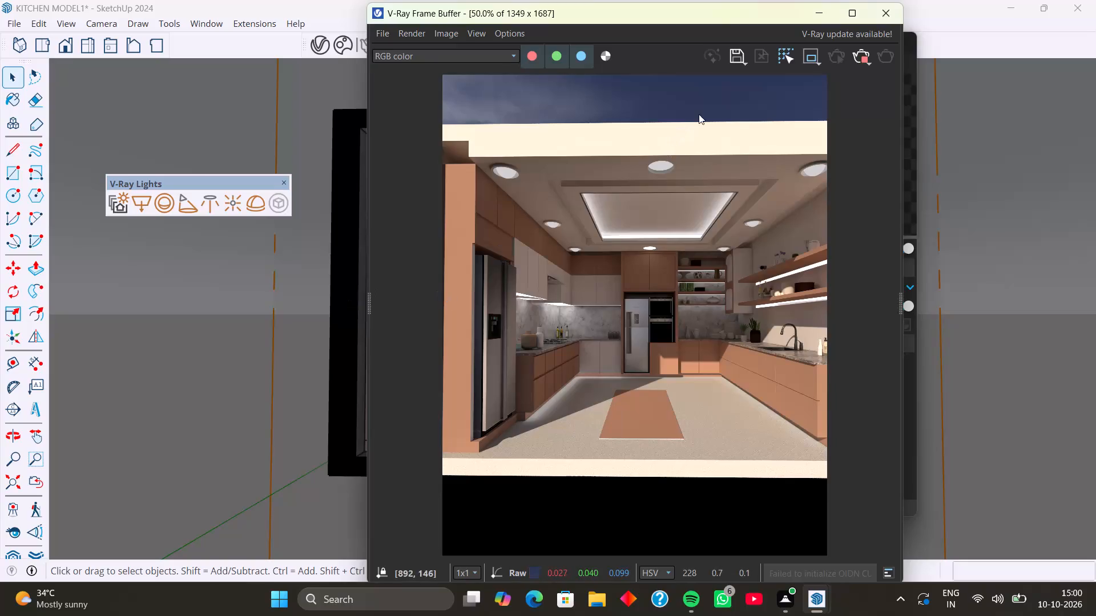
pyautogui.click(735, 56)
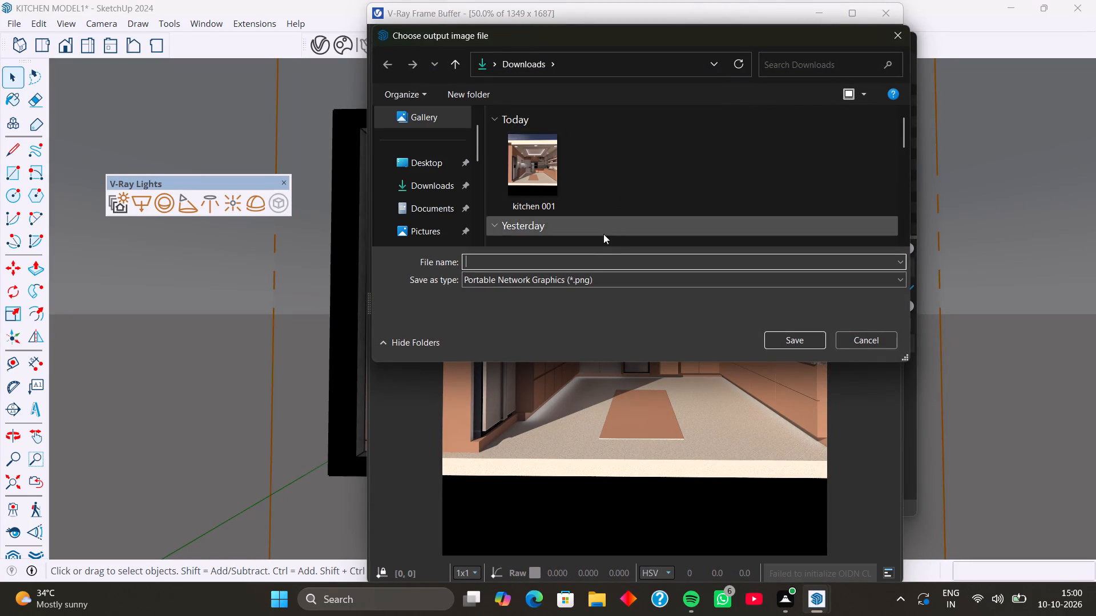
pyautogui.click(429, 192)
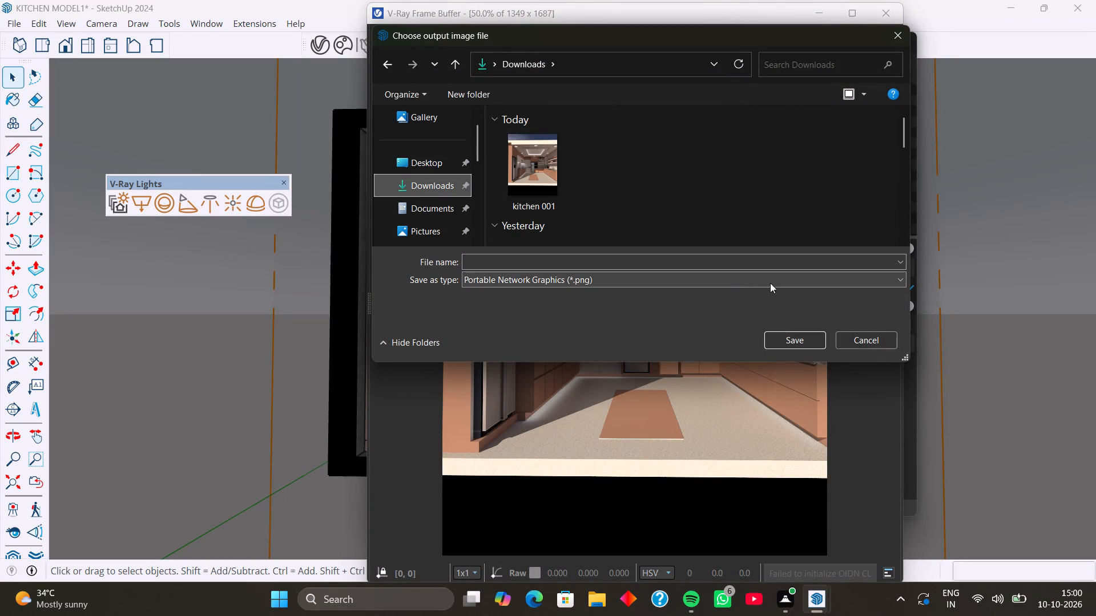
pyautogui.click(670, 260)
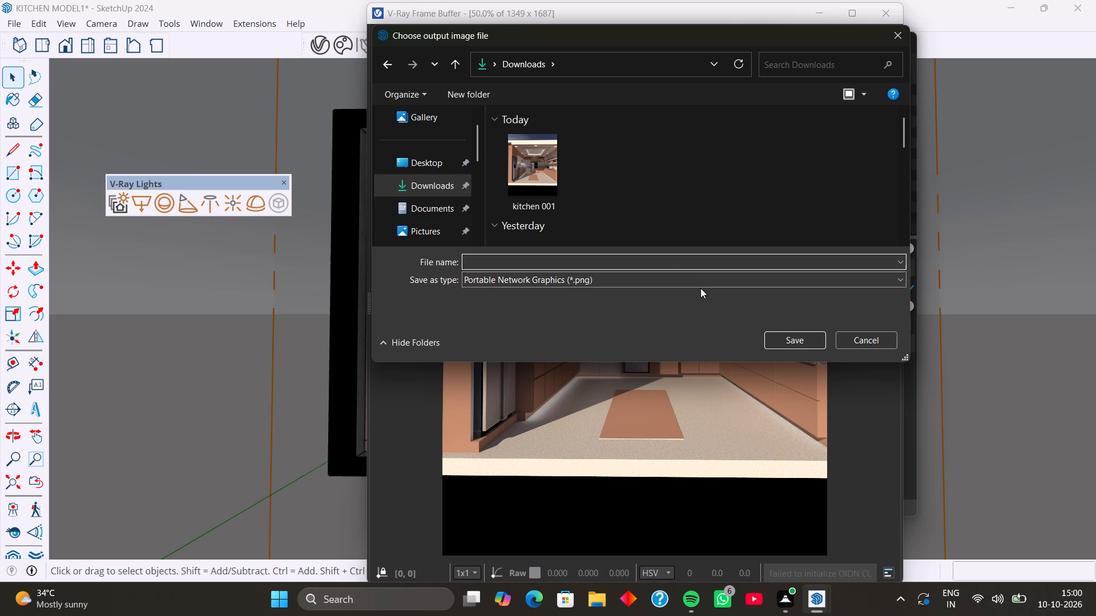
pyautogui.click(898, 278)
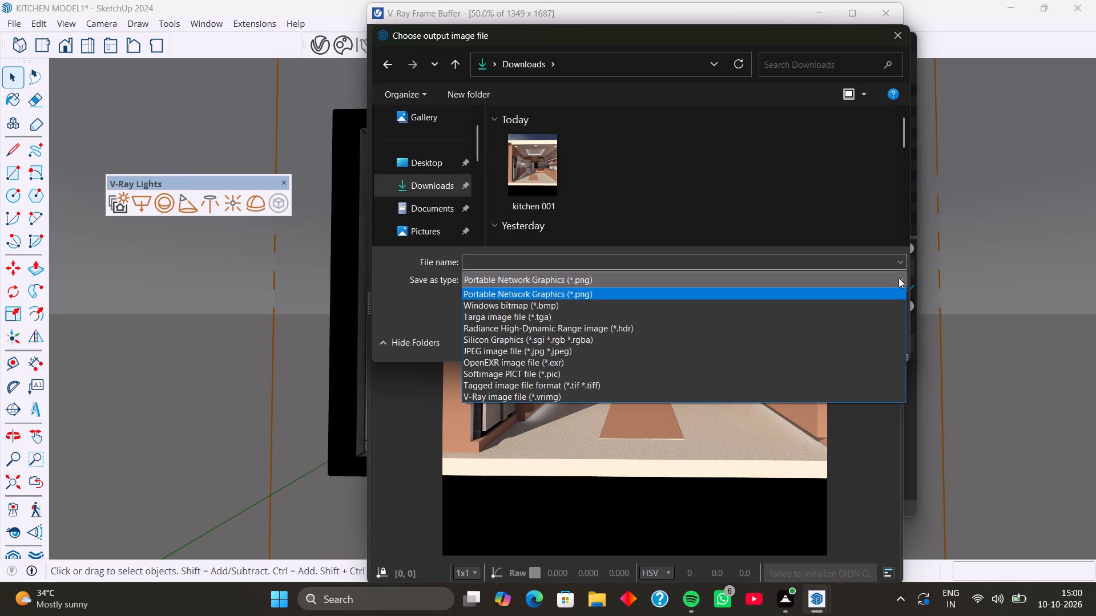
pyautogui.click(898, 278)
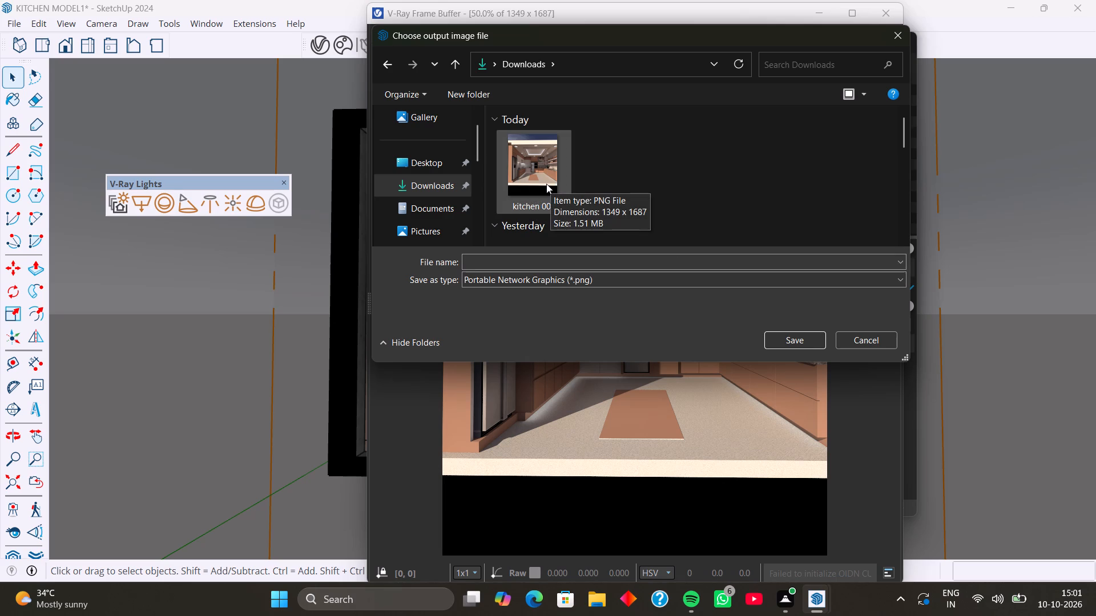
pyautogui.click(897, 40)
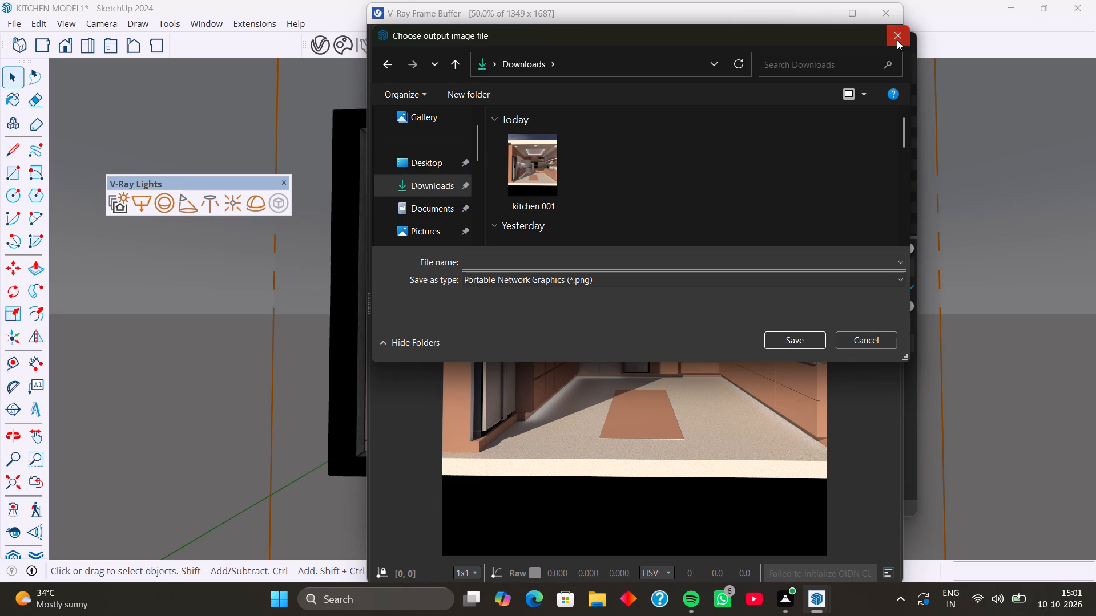